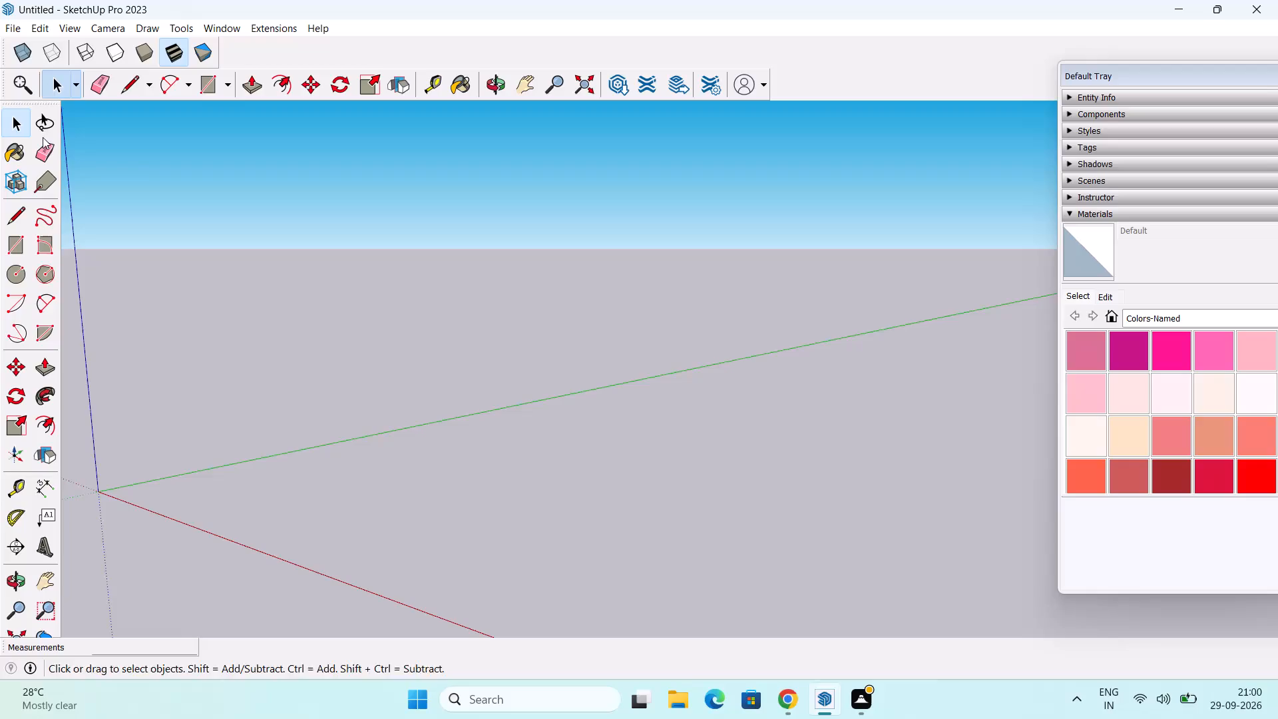
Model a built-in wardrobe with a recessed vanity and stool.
Draw a 10' by 10' rectangle on the ground plane beside the origin.
click(15, 249)
click(345, 490)
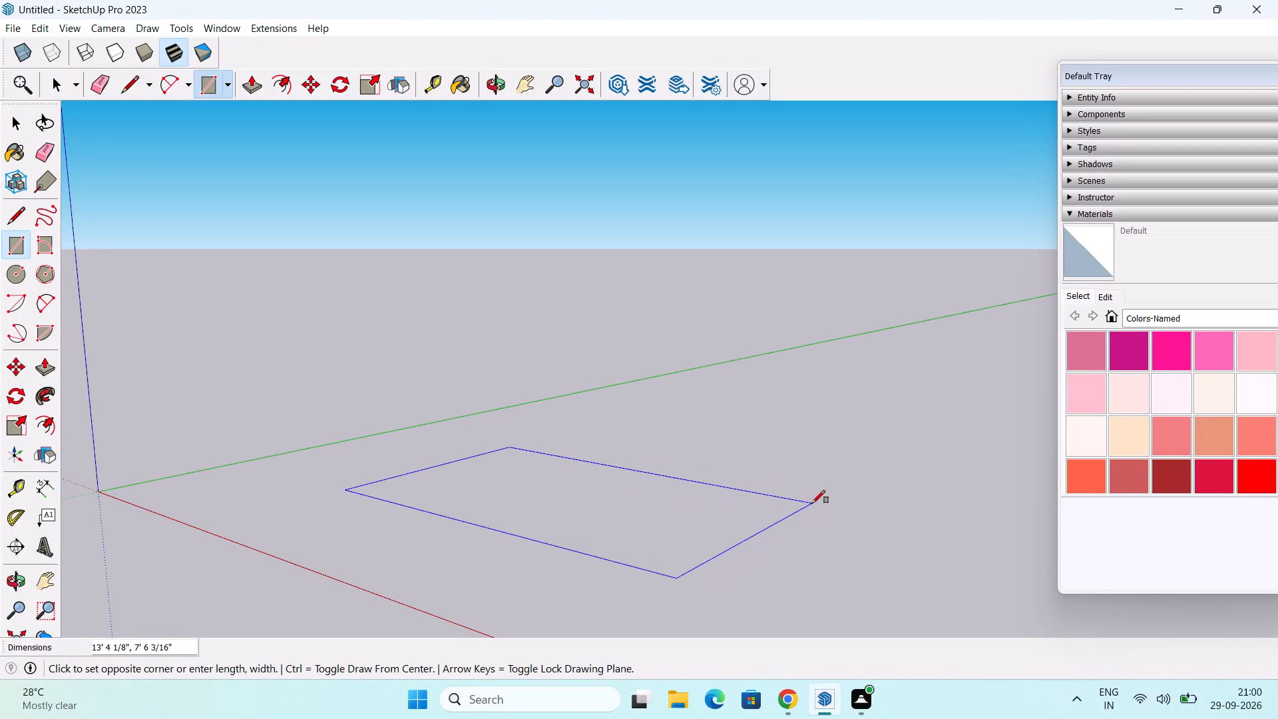
text(10')
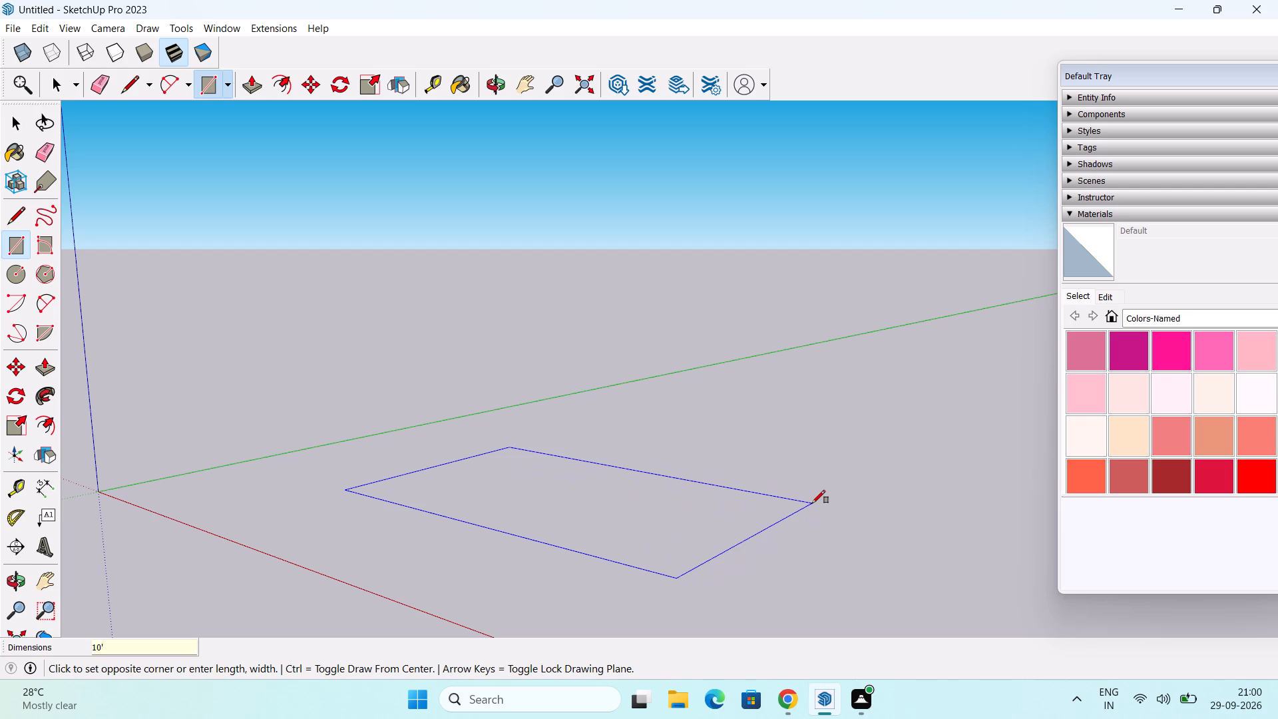
text(,10')
key(Return)
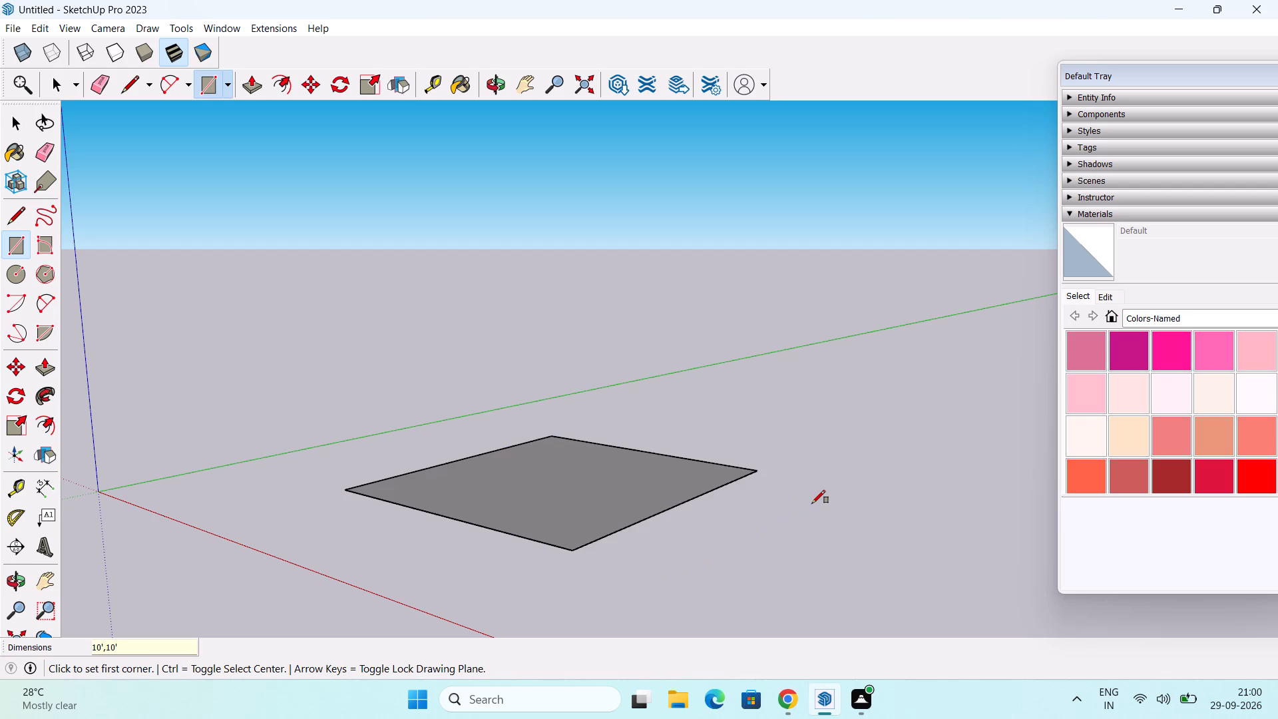
key(space)
Push/Pull the square face up 6" to form a floor slab.
middle_drag(724, 486, 737, 686)
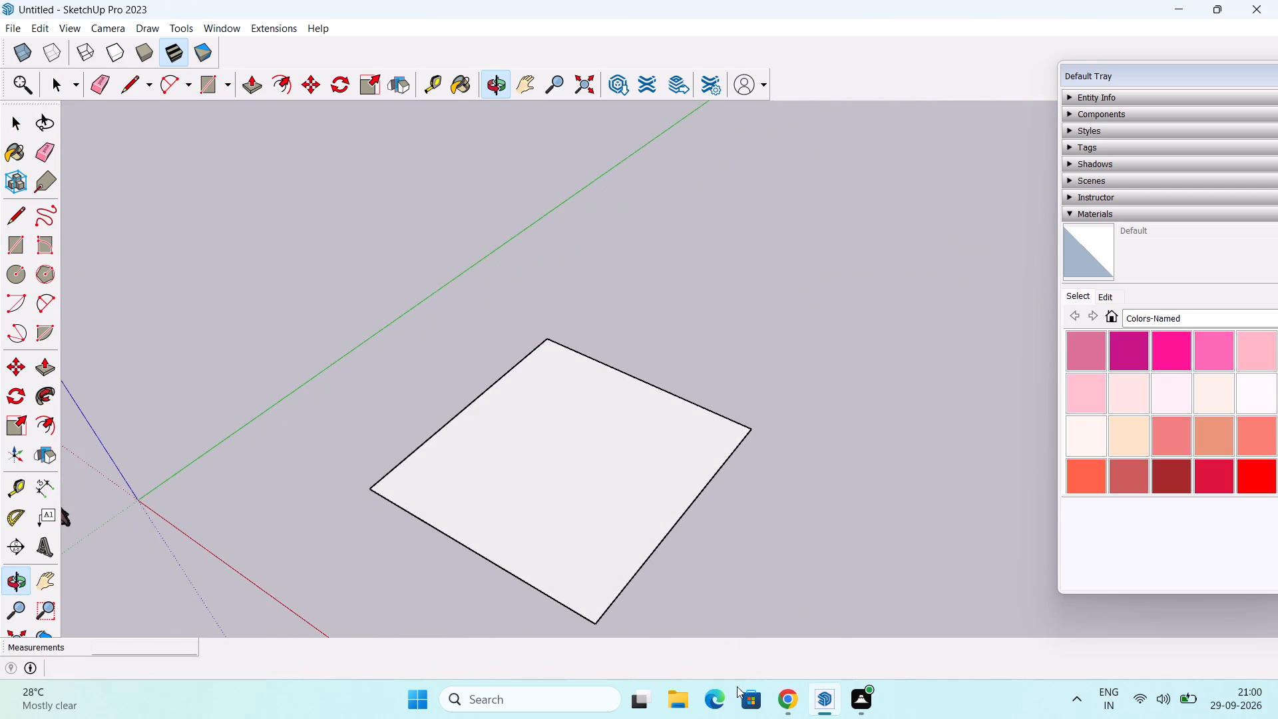
key(p)
click(576, 493)
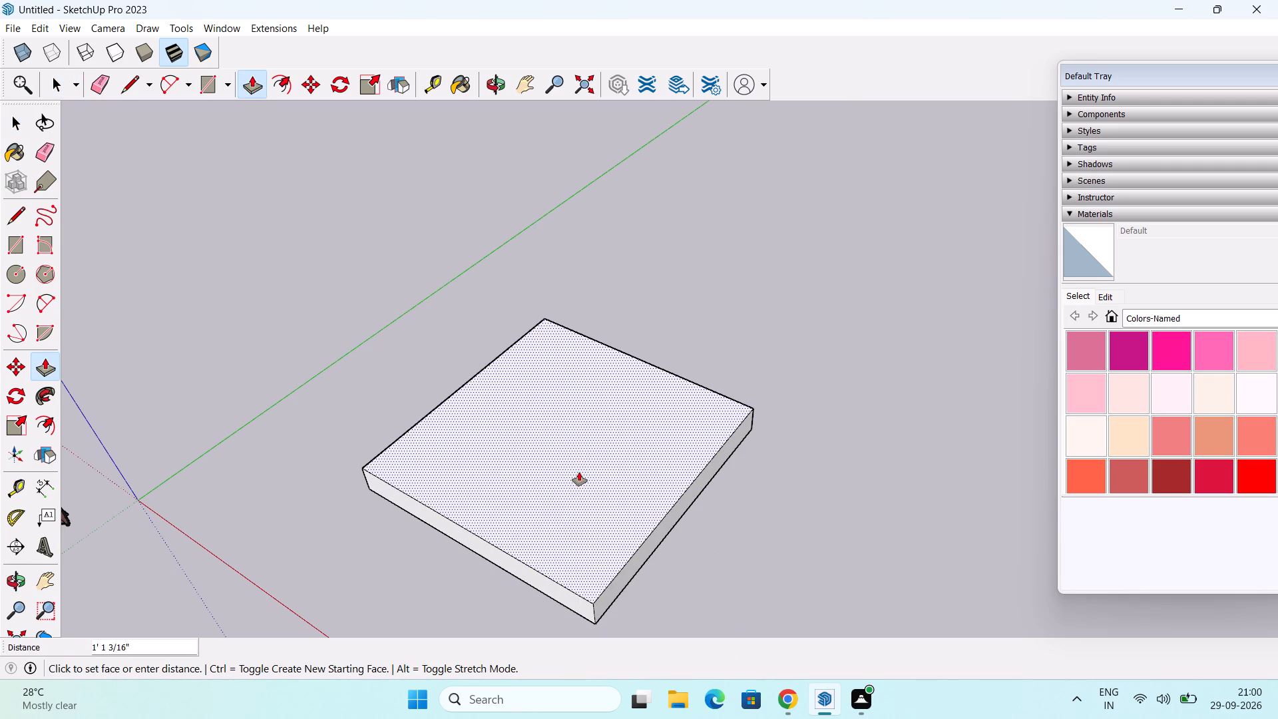
key(6)
key(shift+quotedbl)
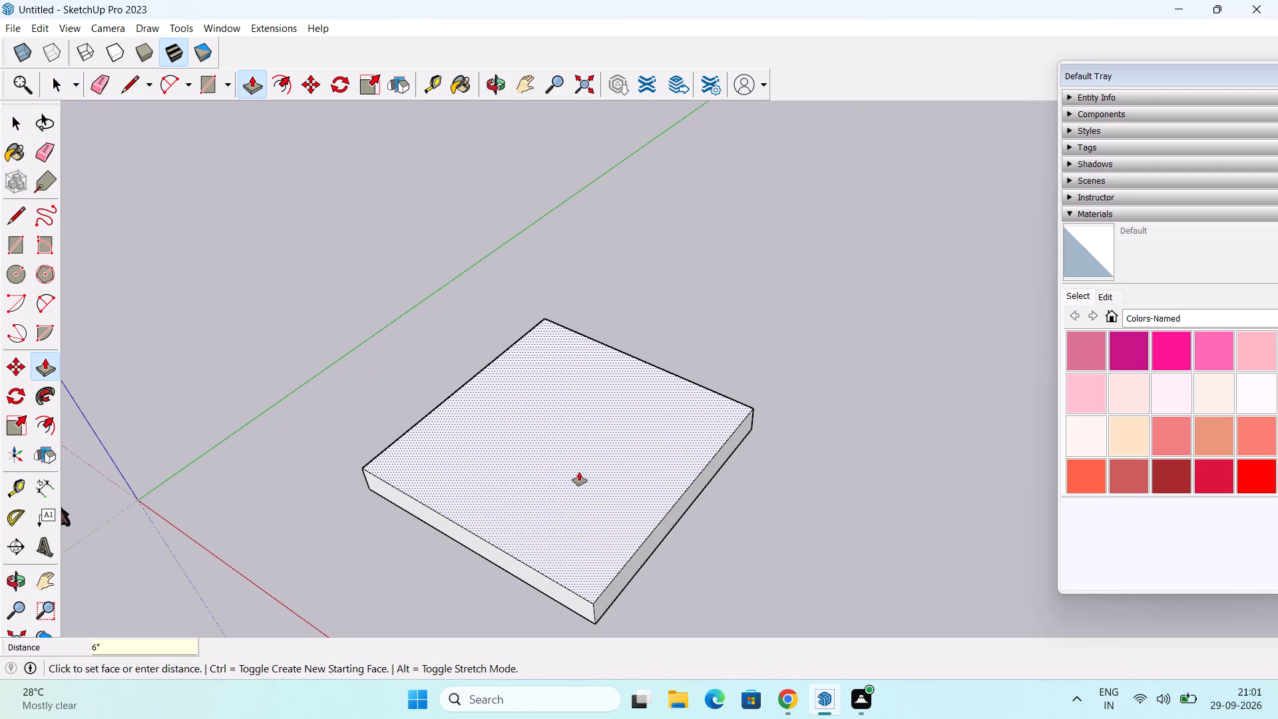
key(Return)
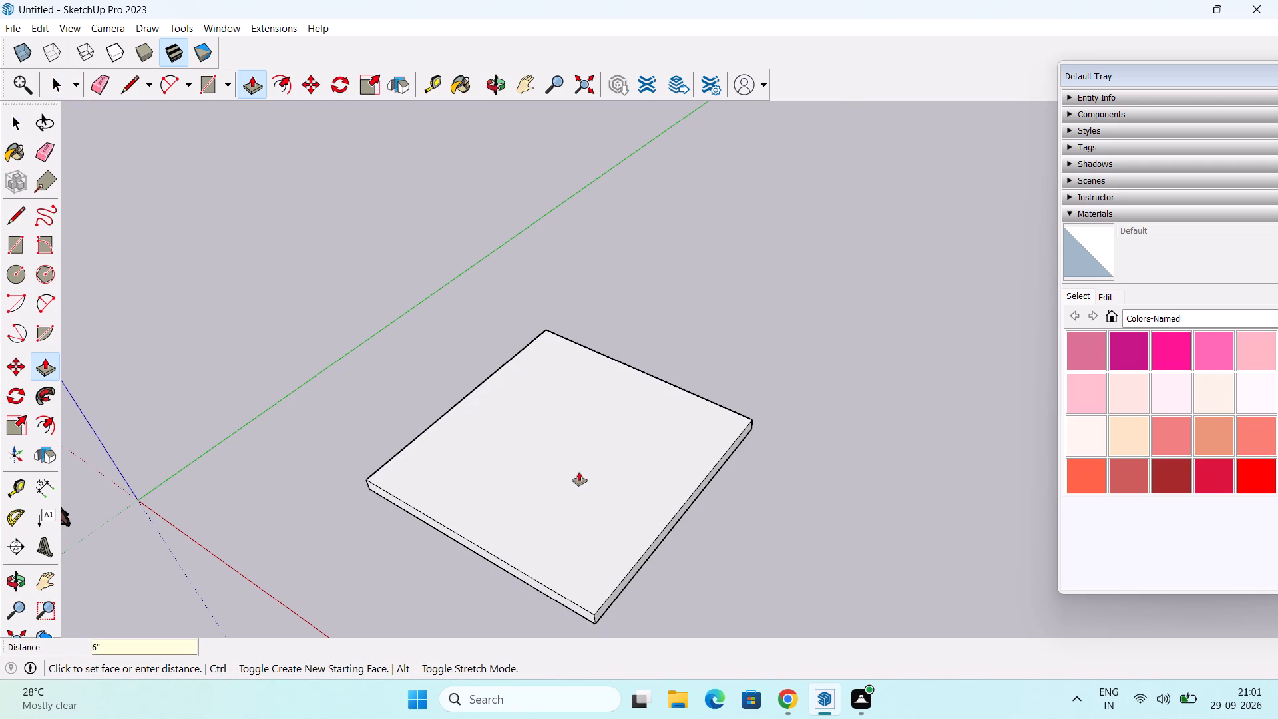
middle_drag(545, 485, 651, 519)
key(space)
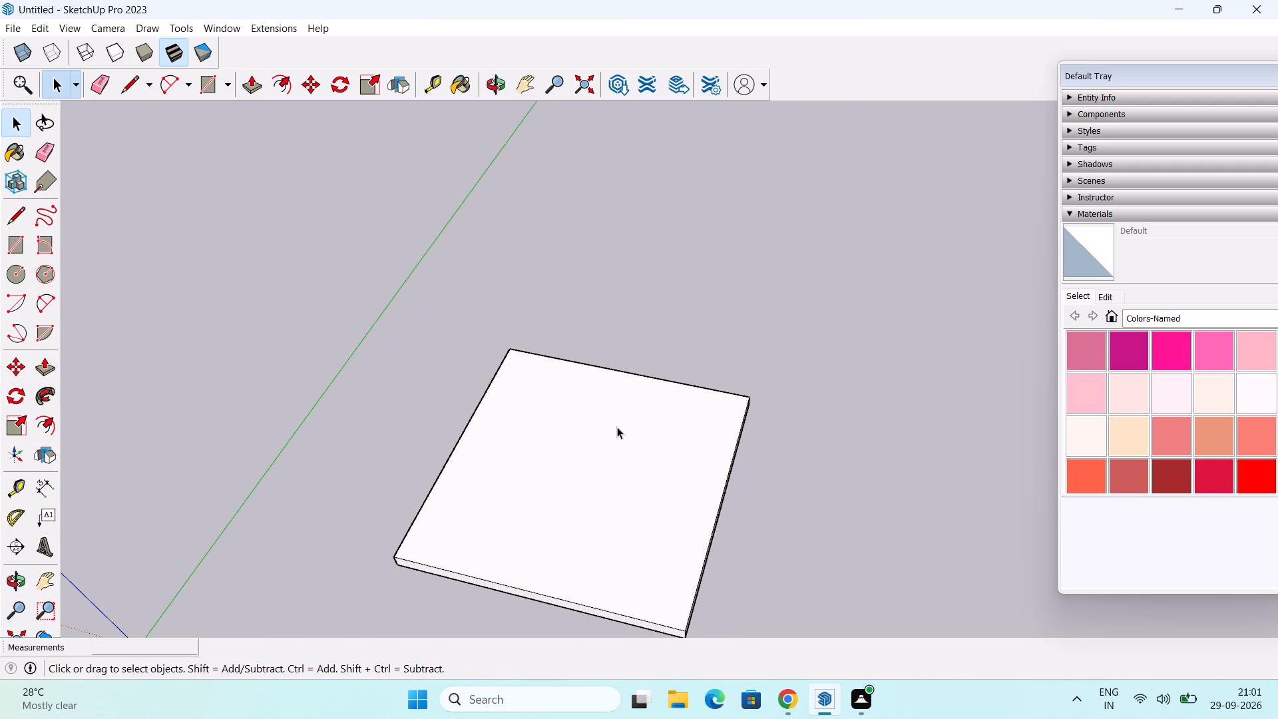
Offset the slab's top face outline 6" inward.
scroll(616, 423, up, 2)
middle_drag(624, 361, 650, 519)
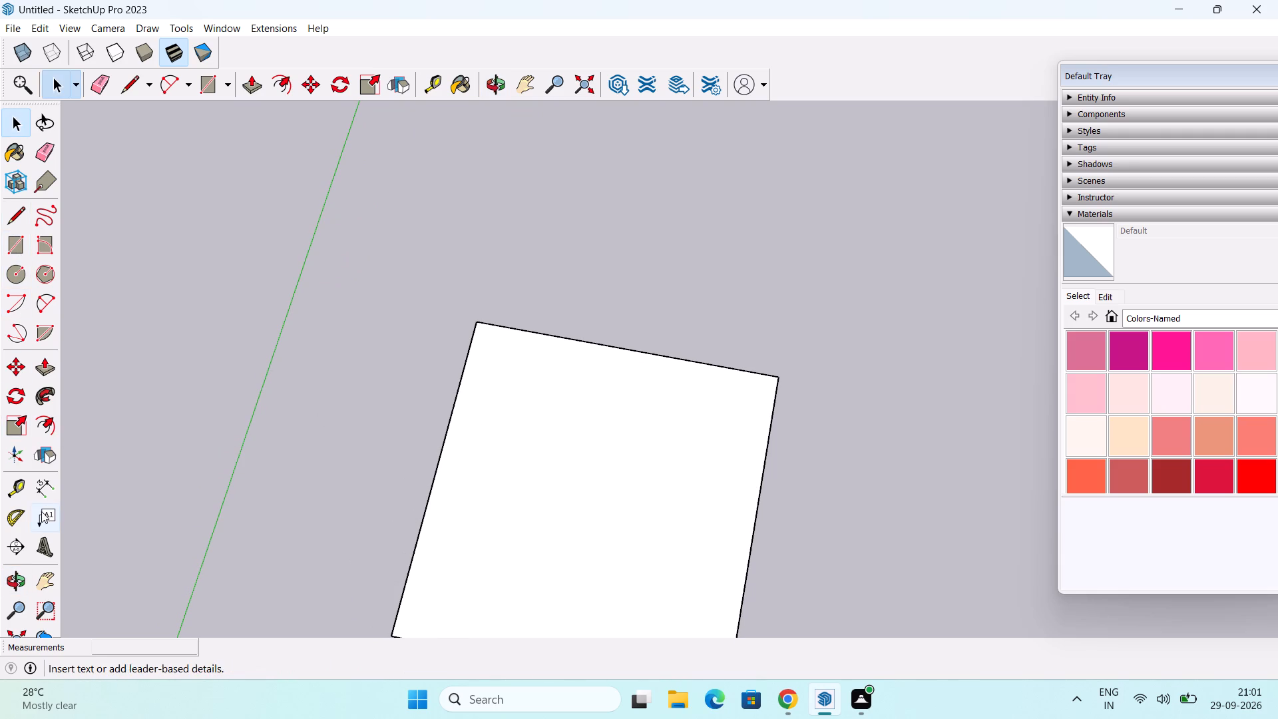
click(43, 422)
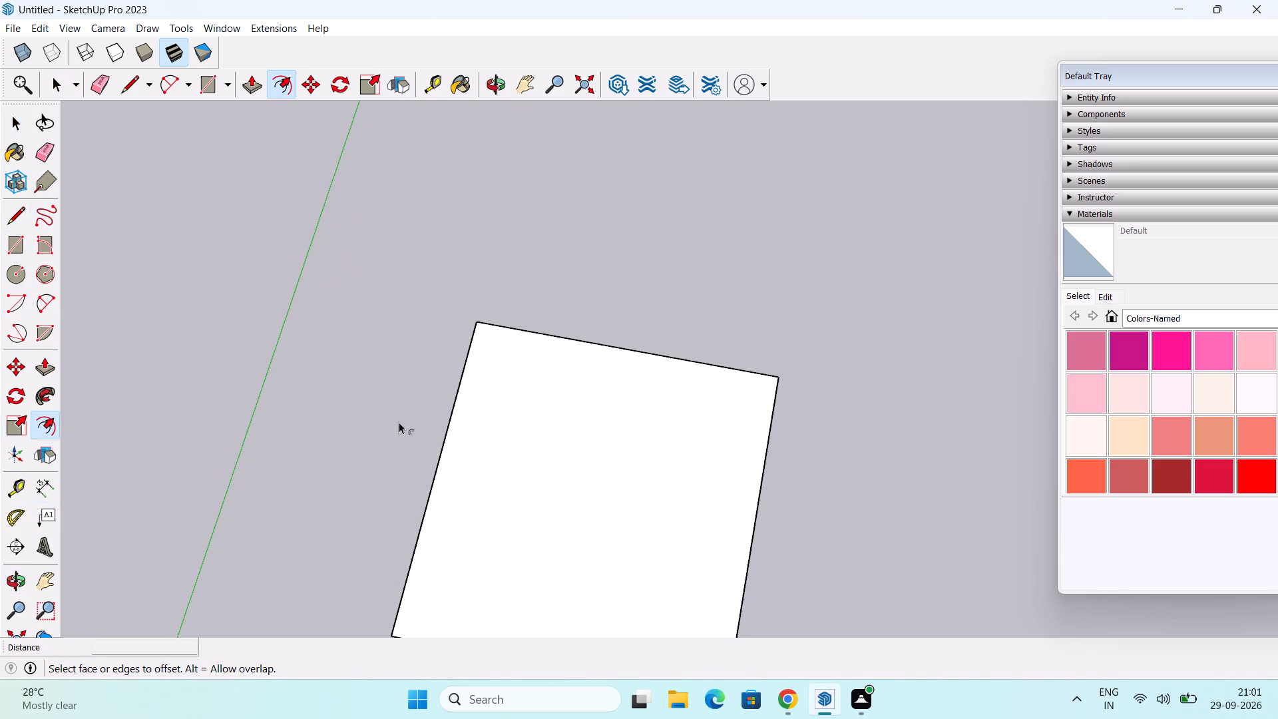
click(451, 456)
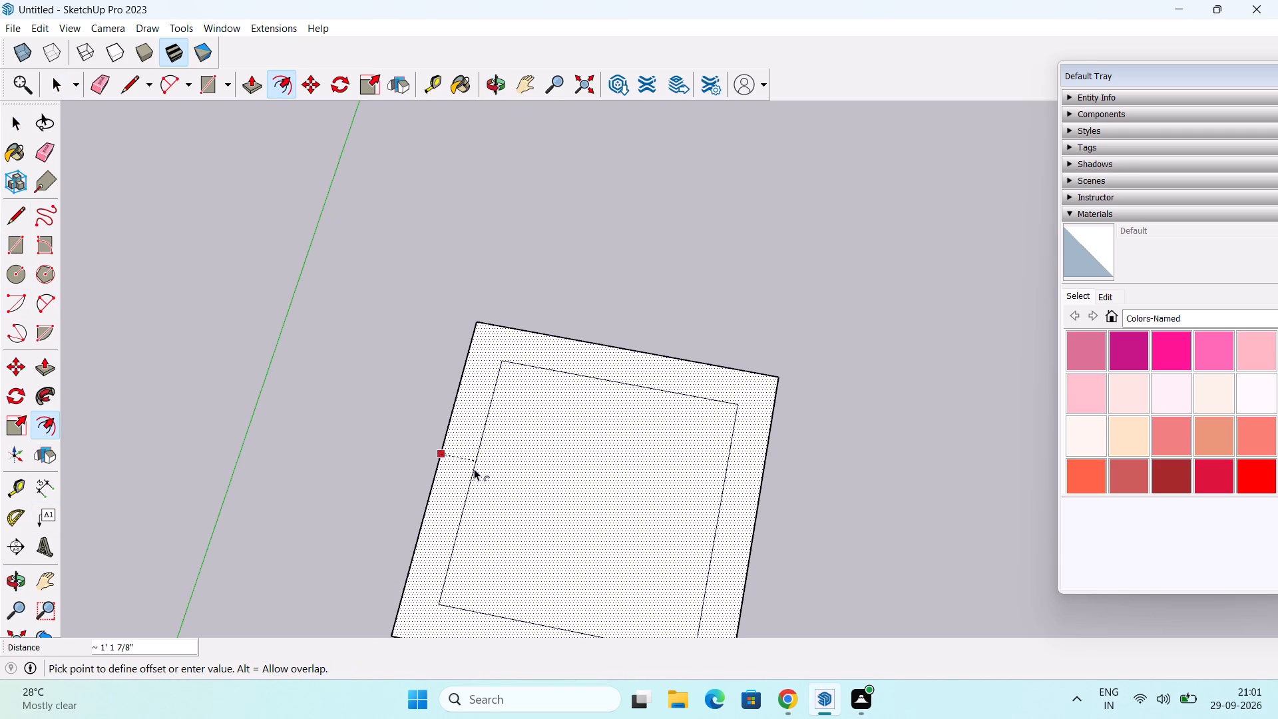
key(6)
key(shift+quotedbl)
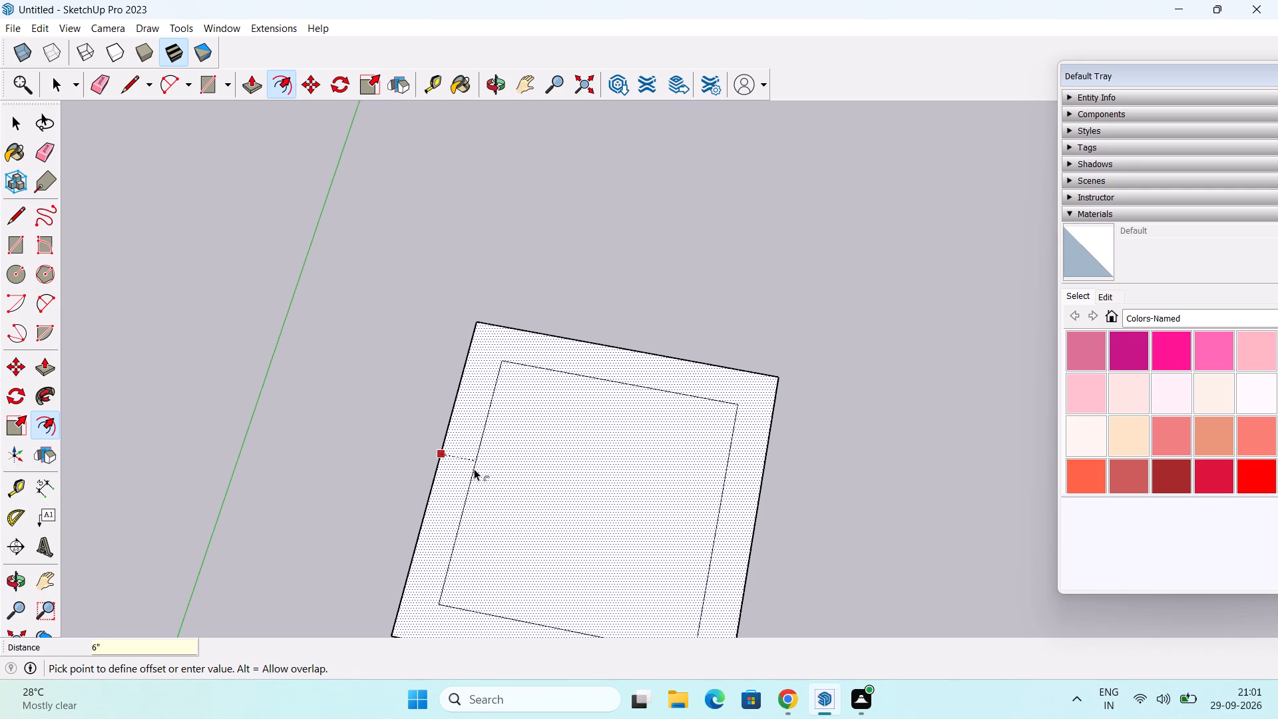
key(Return)
key(space)
Move the inset outline's front edge 6" outward onto the slab's front edge.
scroll(478, 489, down, 1)
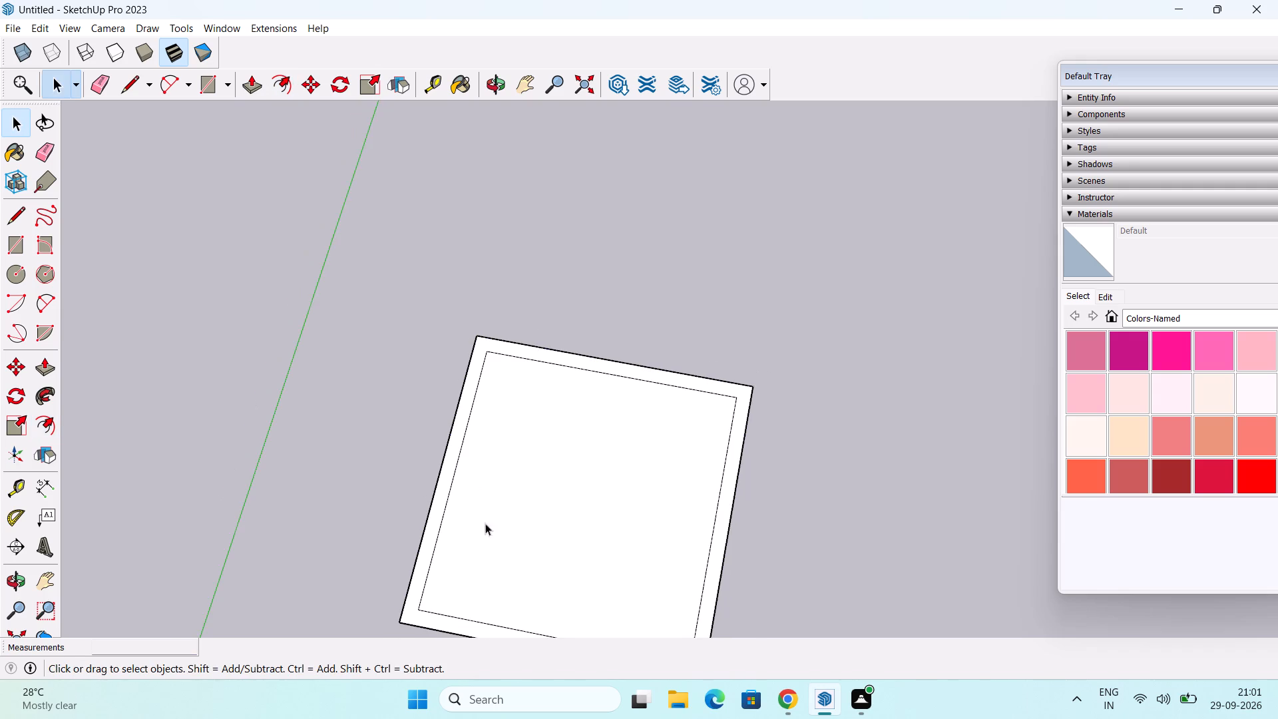
middle_drag(495, 545, 511, 440)
shift+middle_drag(576, 510, 533, 412)
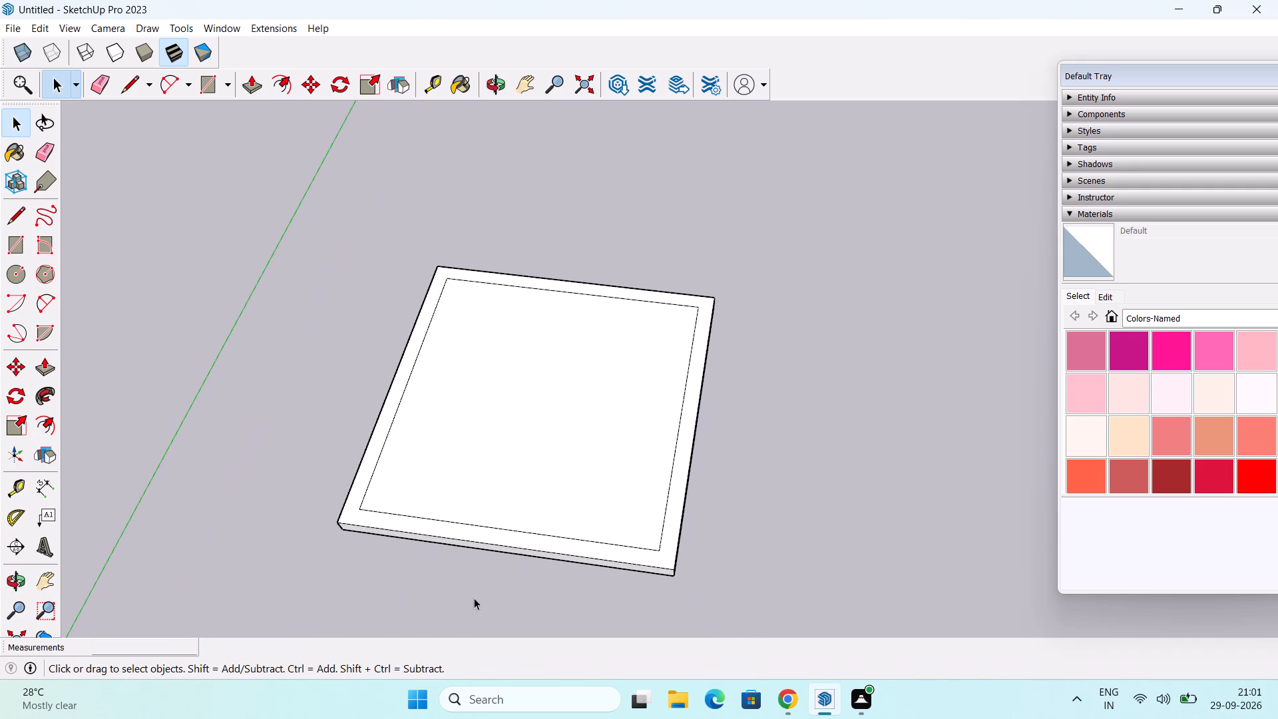
click(530, 531)
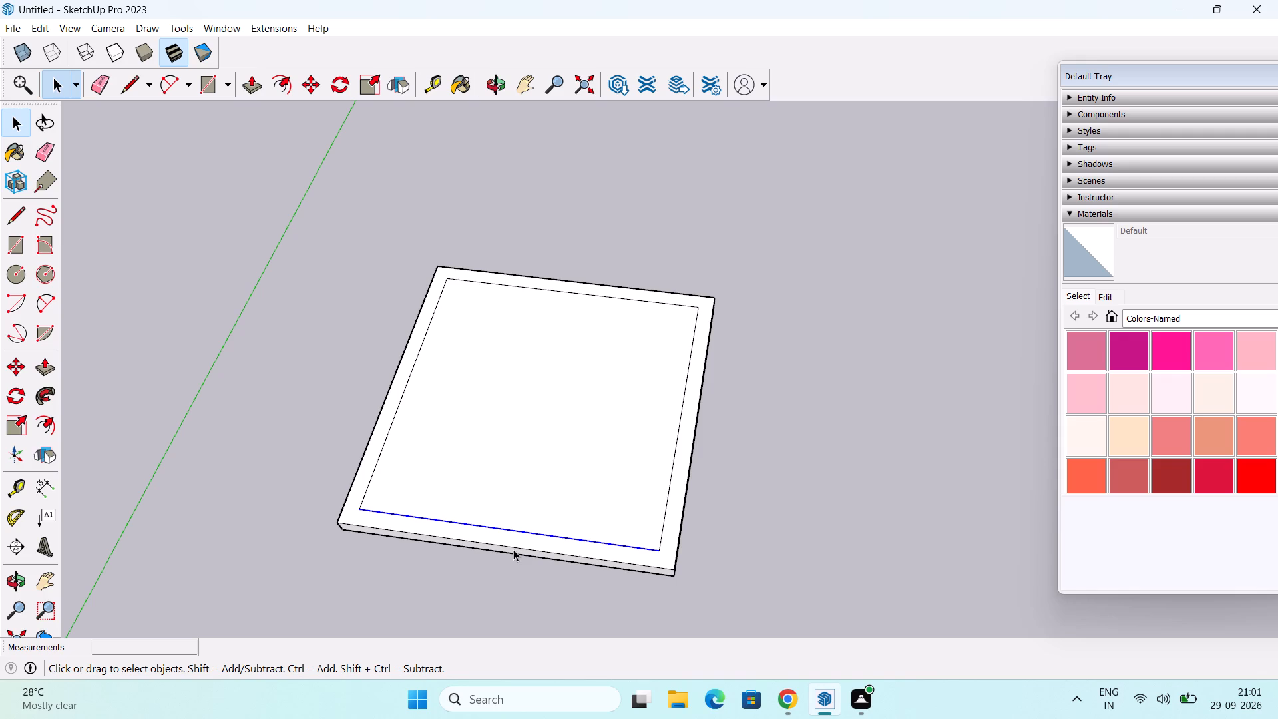
key(m)
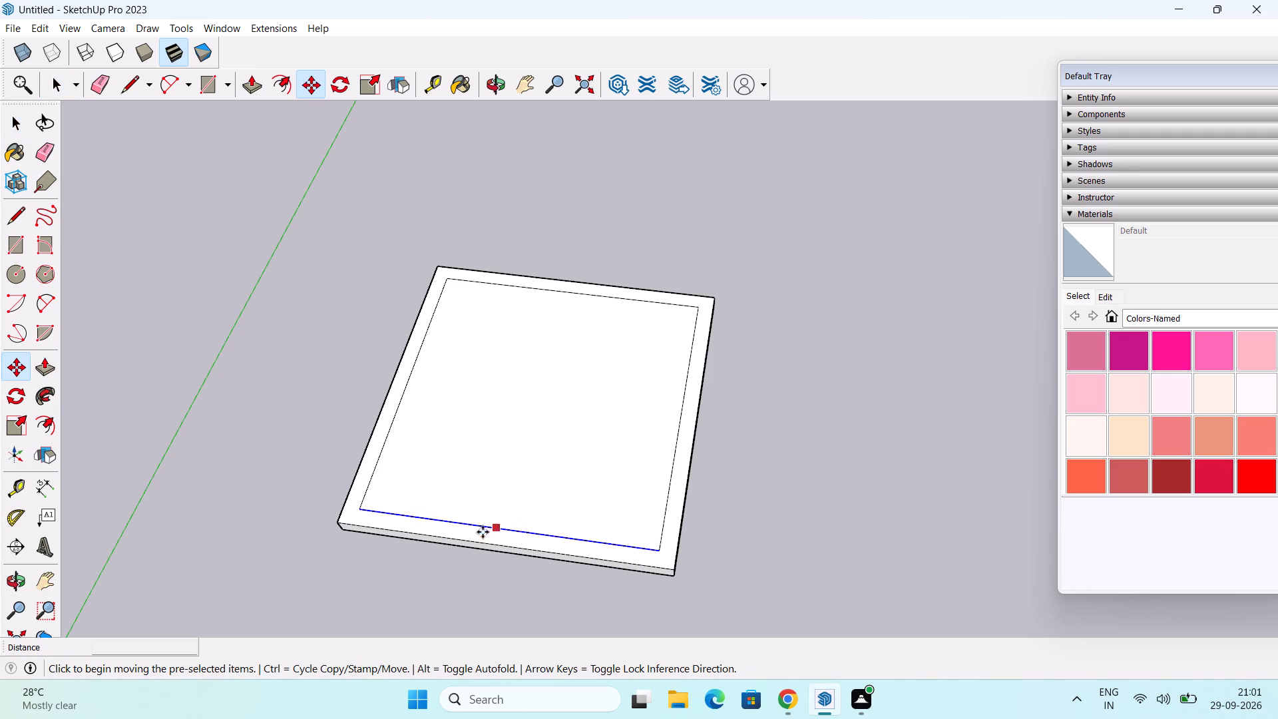
click(507, 528)
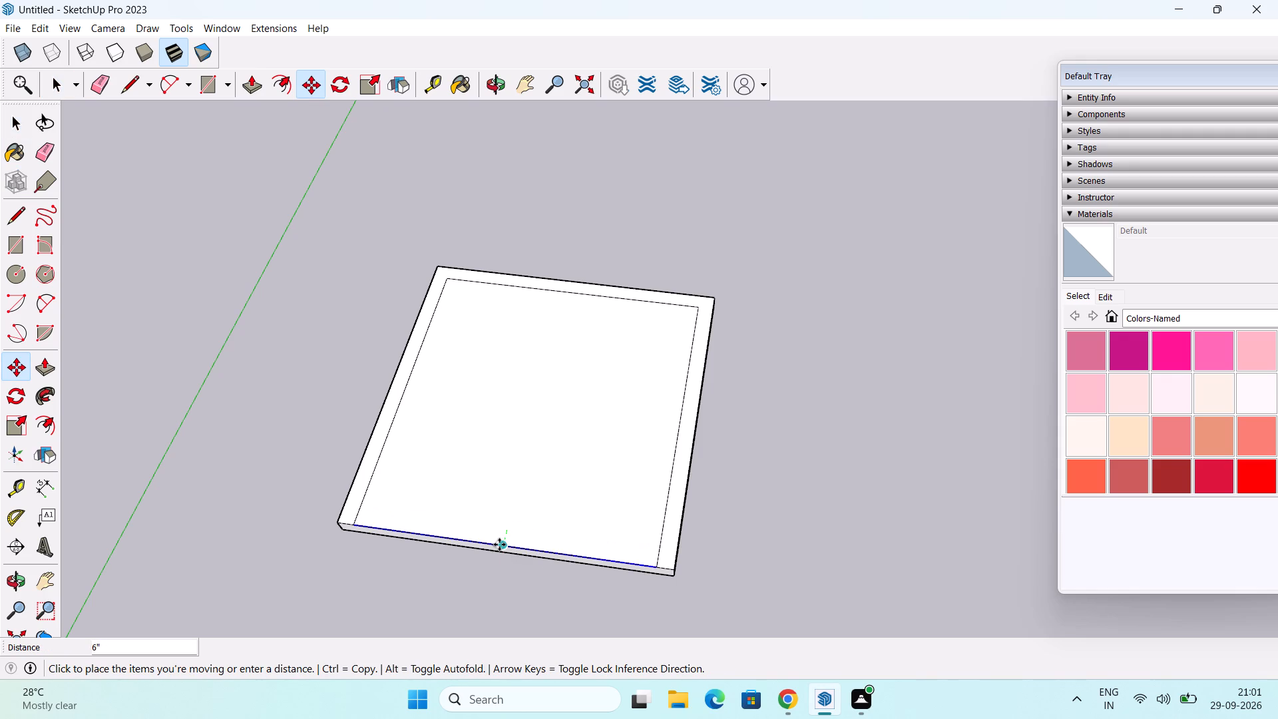
click(499, 545)
key(Escape)
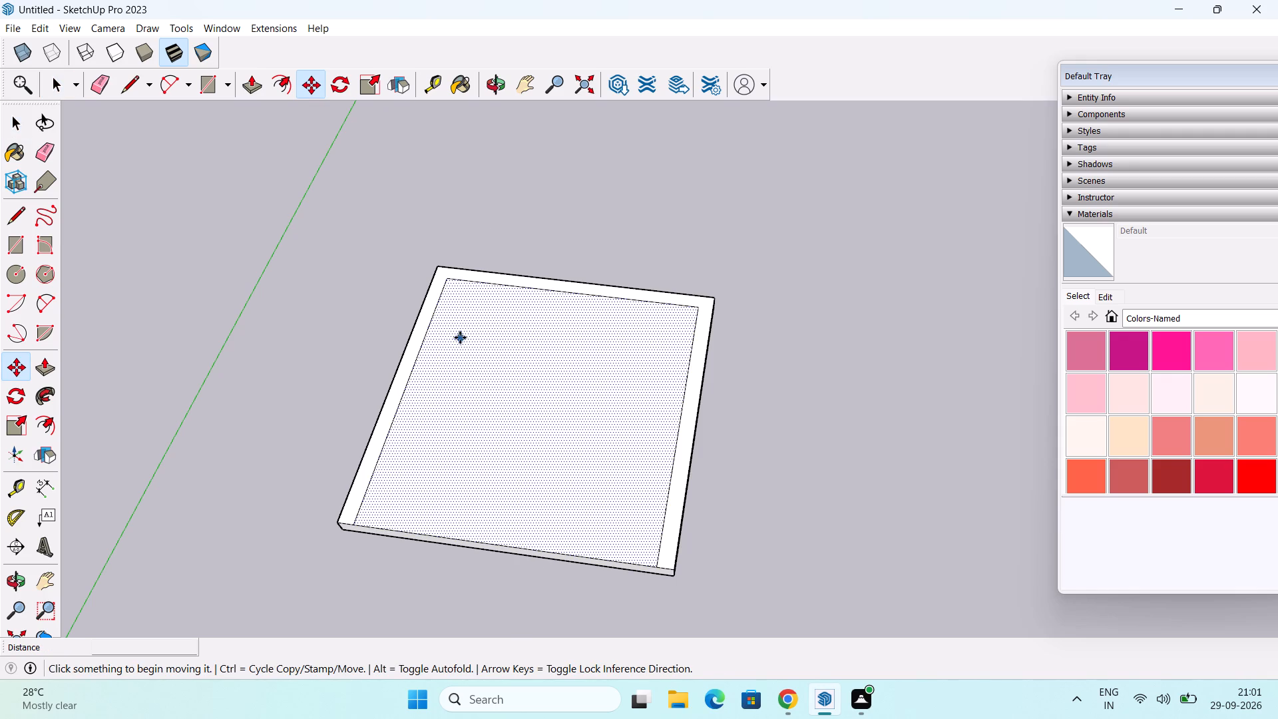
Draw 6" lines from both back corners of the inset outline to the slab's side edges, separating a full-width back strip.
key(l)
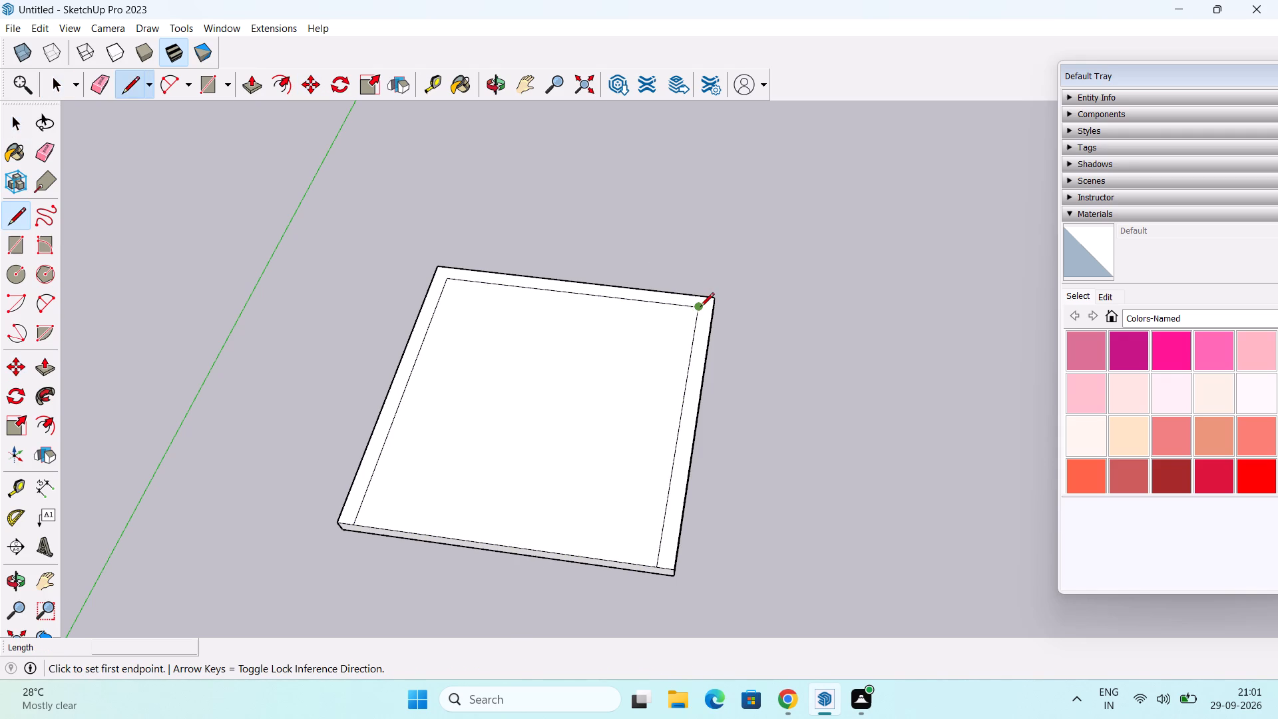
click(699, 308)
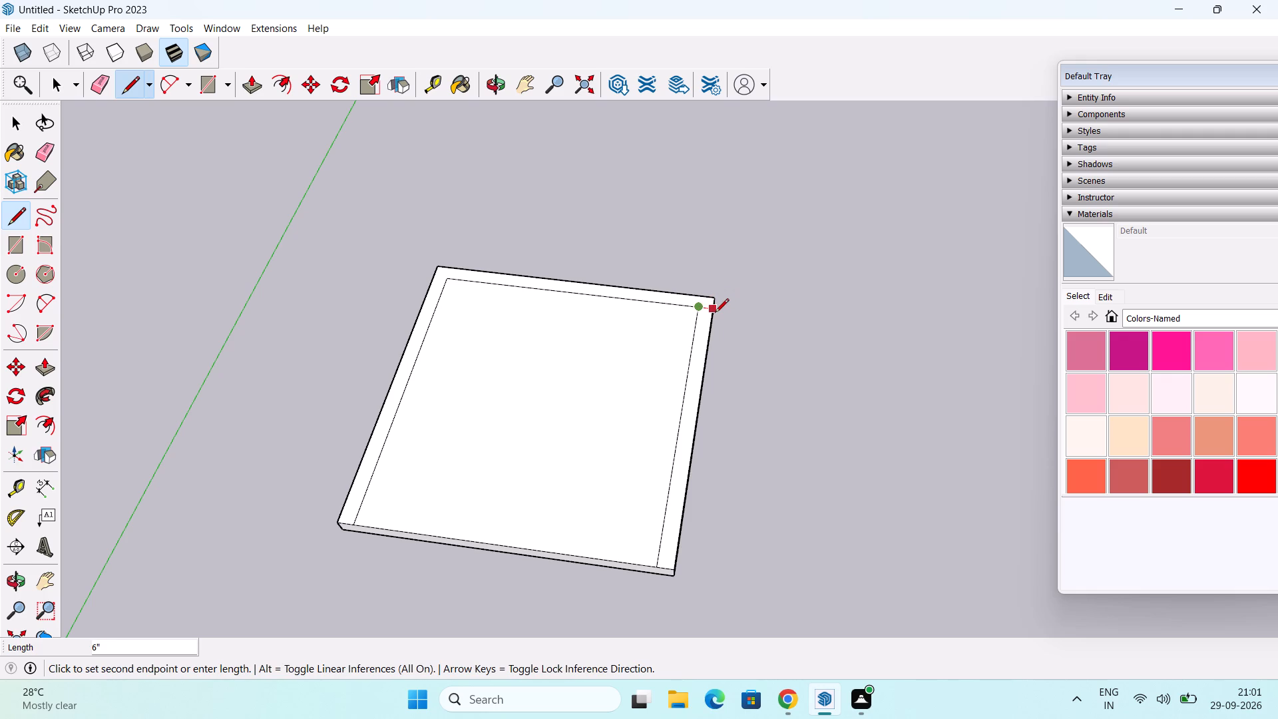
click(715, 314)
click(451, 278)
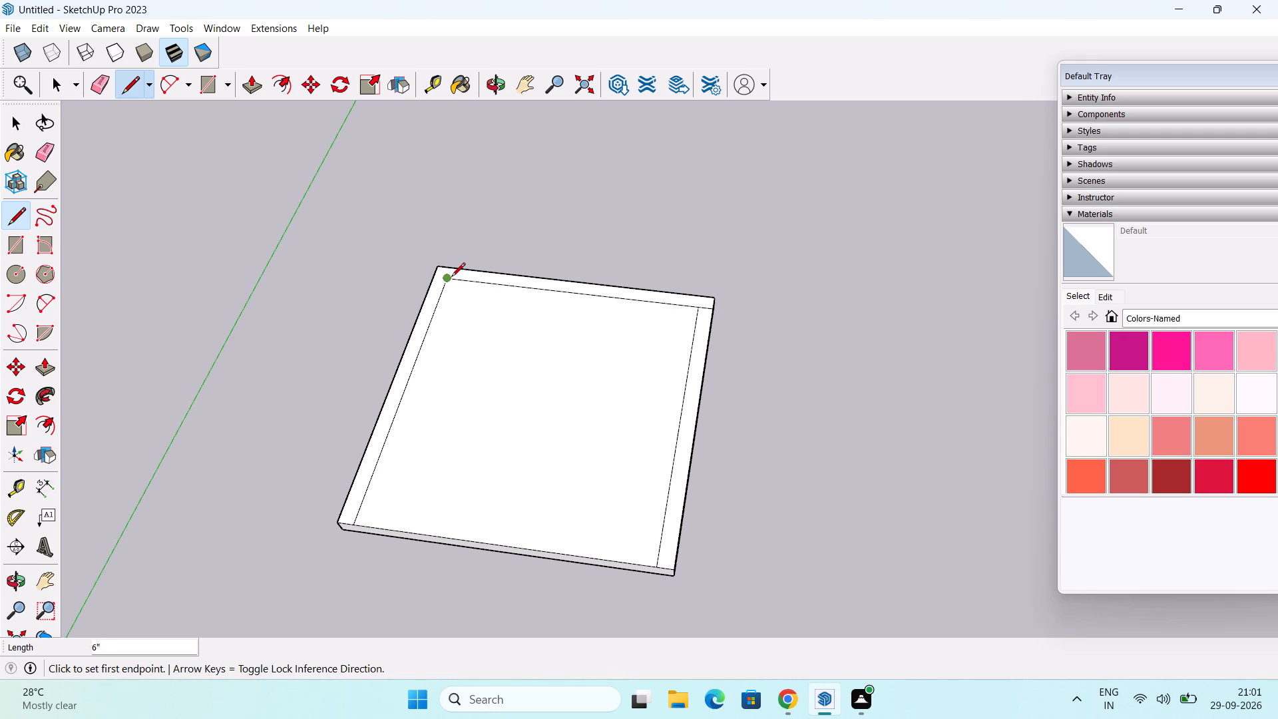
click(431, 278)
key(Escape)
key(Escape)
key(space)
Push/Pull the strip along the slab's back edge up 10' to form the back wall.
key(p)
click(676, 296)
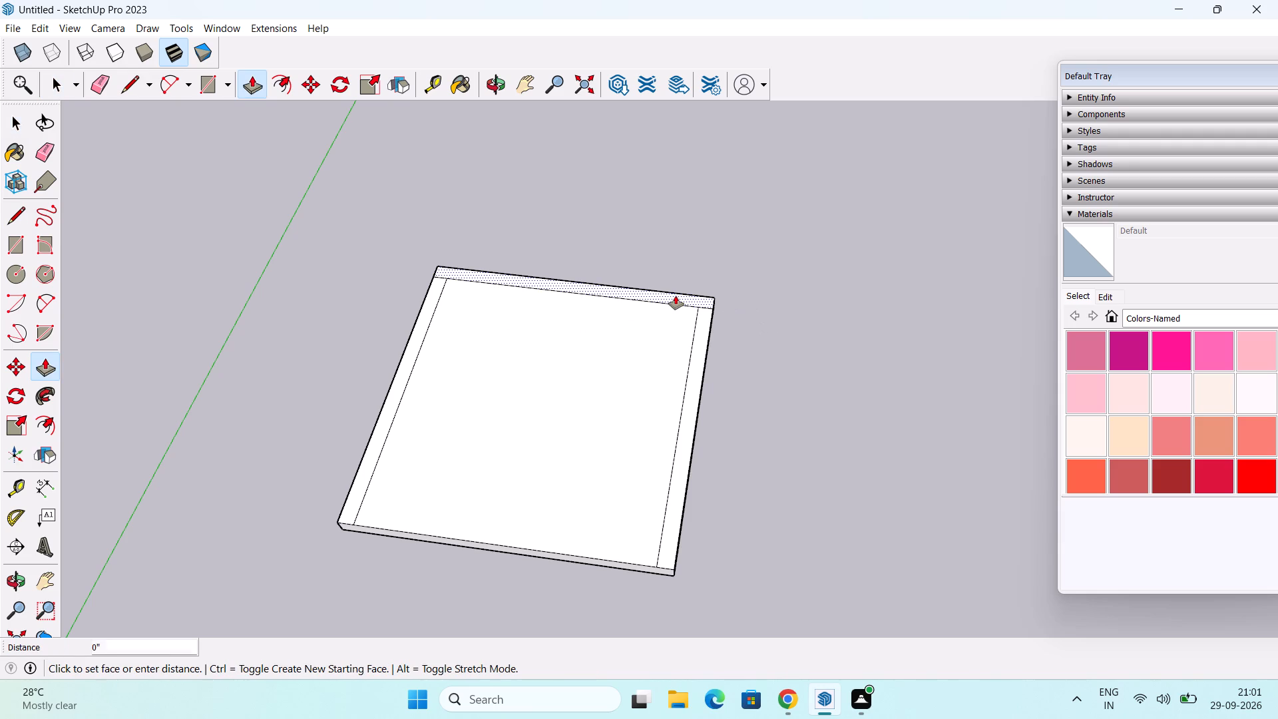
text(10')
key(Return)
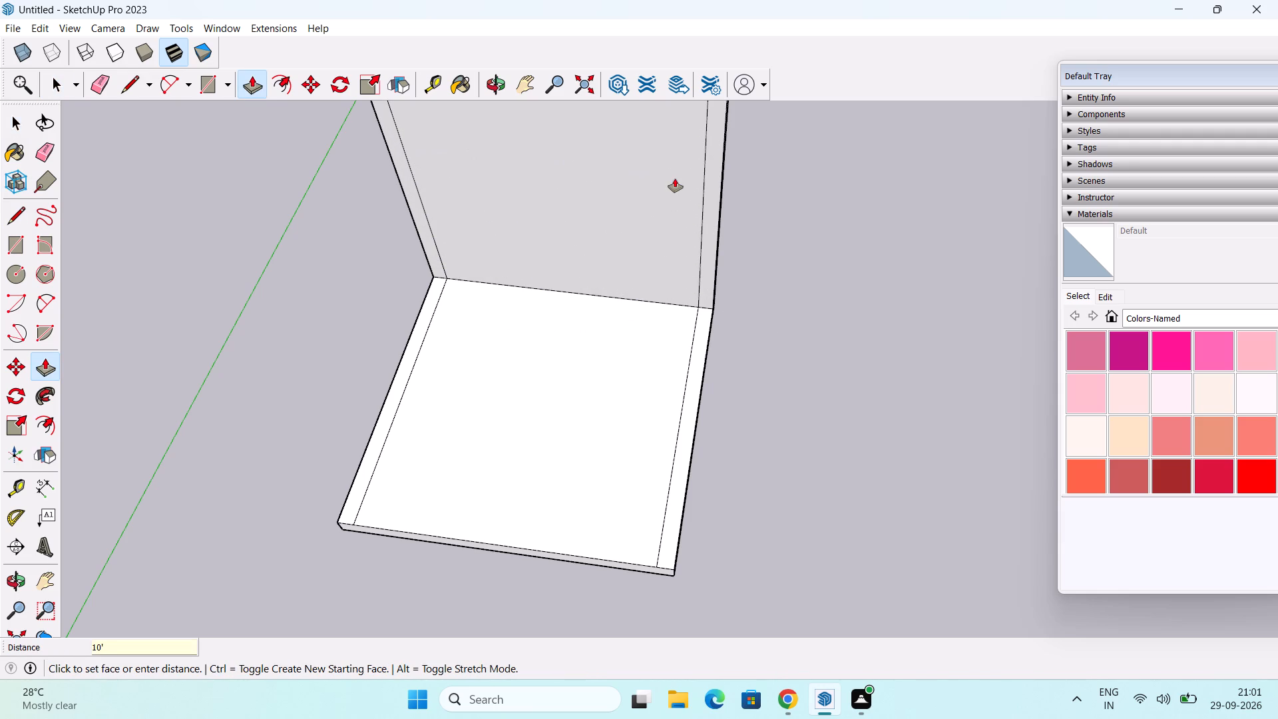
Draw a horizontal line about 8' 9" long across the upper part of the back wall, between its two vertical inner lines.
scroll(605, 238, down, 1)
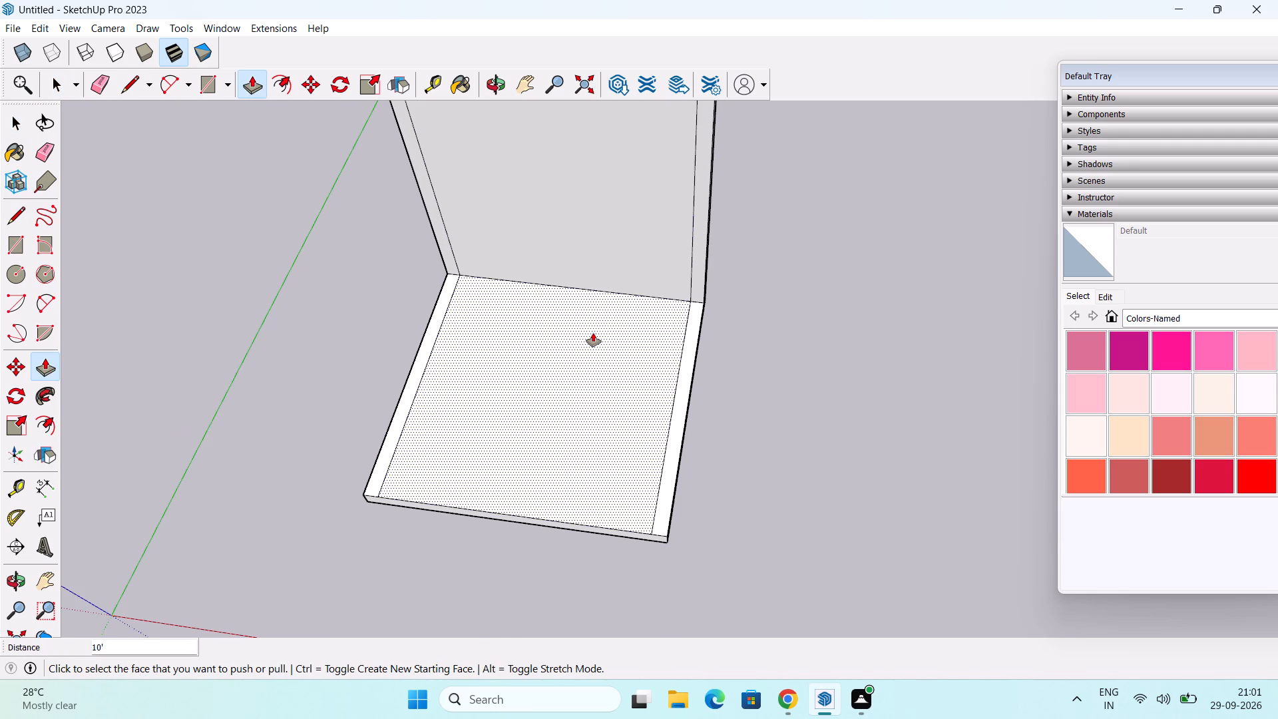
scroll(593, 333, down, 1)
middle_drag(593, 333, 671, 172)
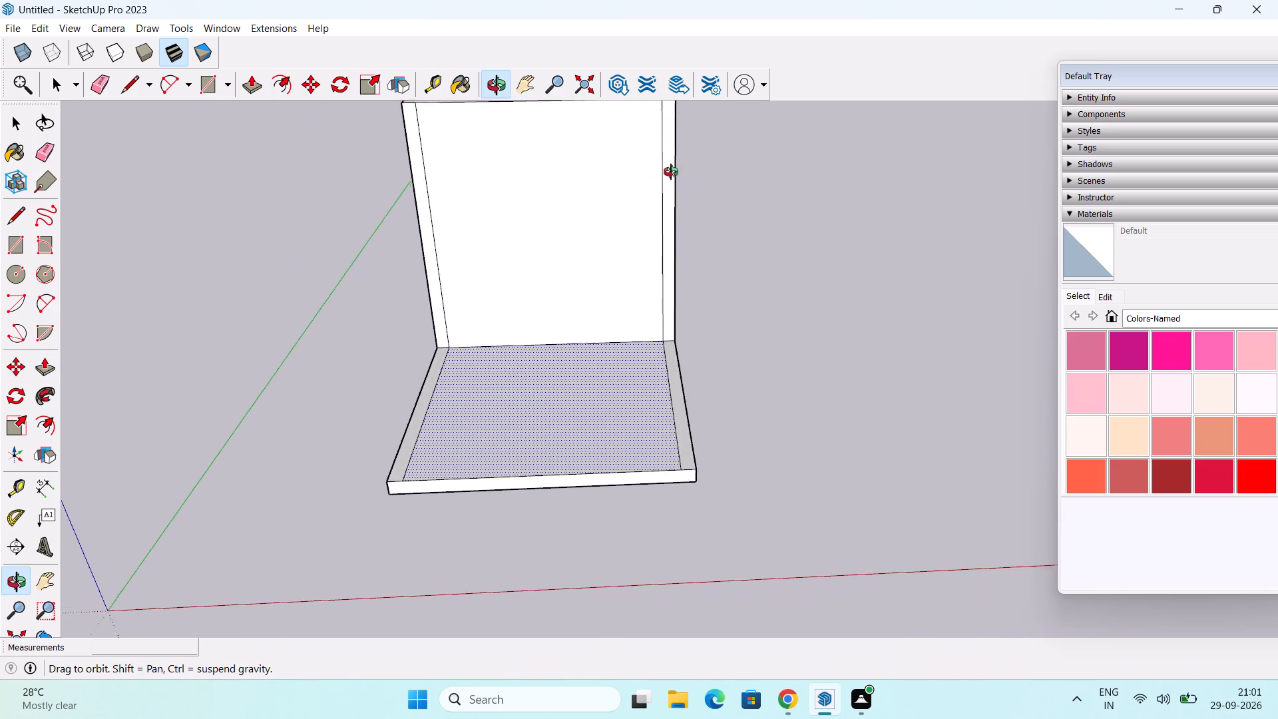
middle_drag(671, 172, 609, 397)
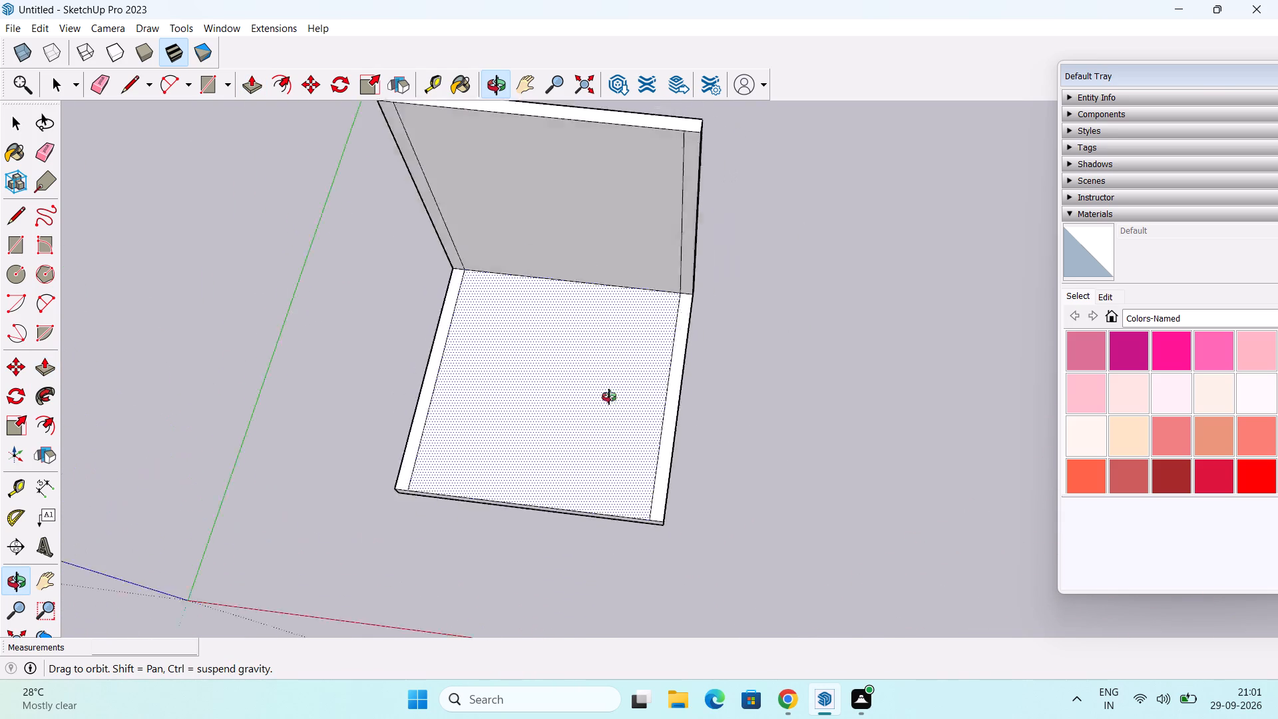
middle_drag(609, 397, 605, 356)
scroll(604, 356, down, 2)
middle_drag(586, 397, 598, 312)
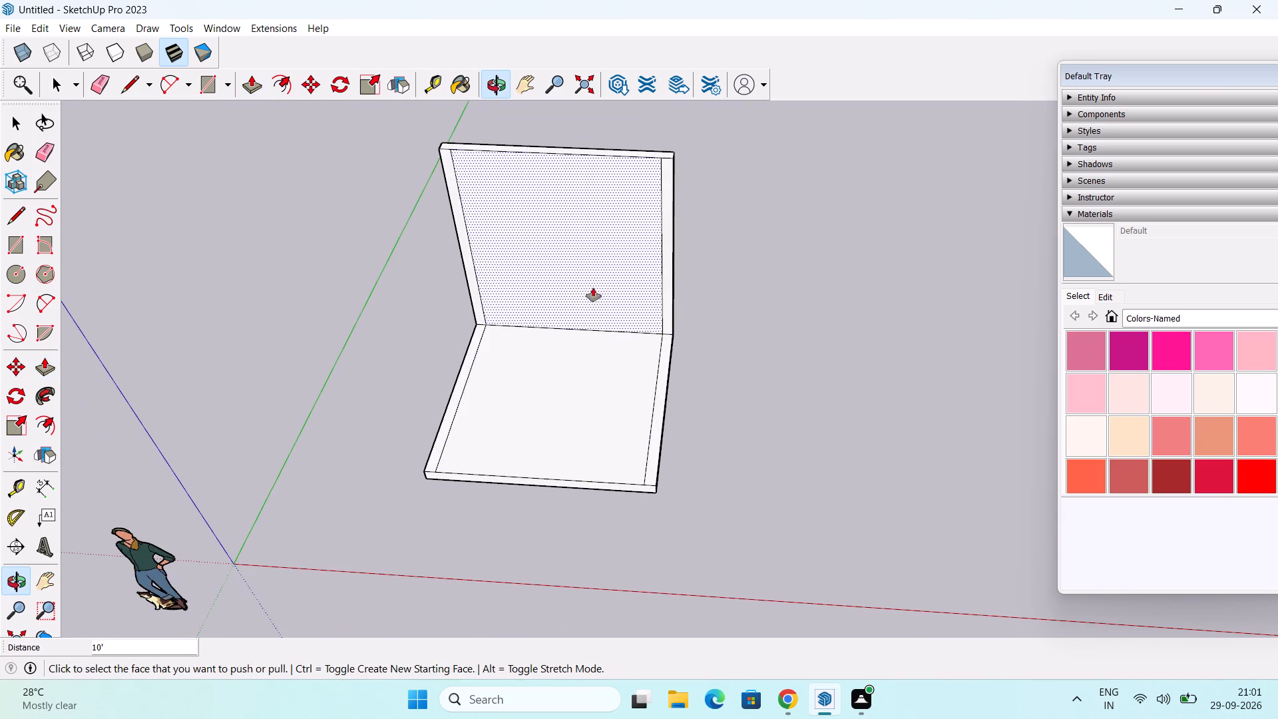
shift+middle_drag(593, 288, 605, 366)
middle_drag(615, 359, 607, 358)
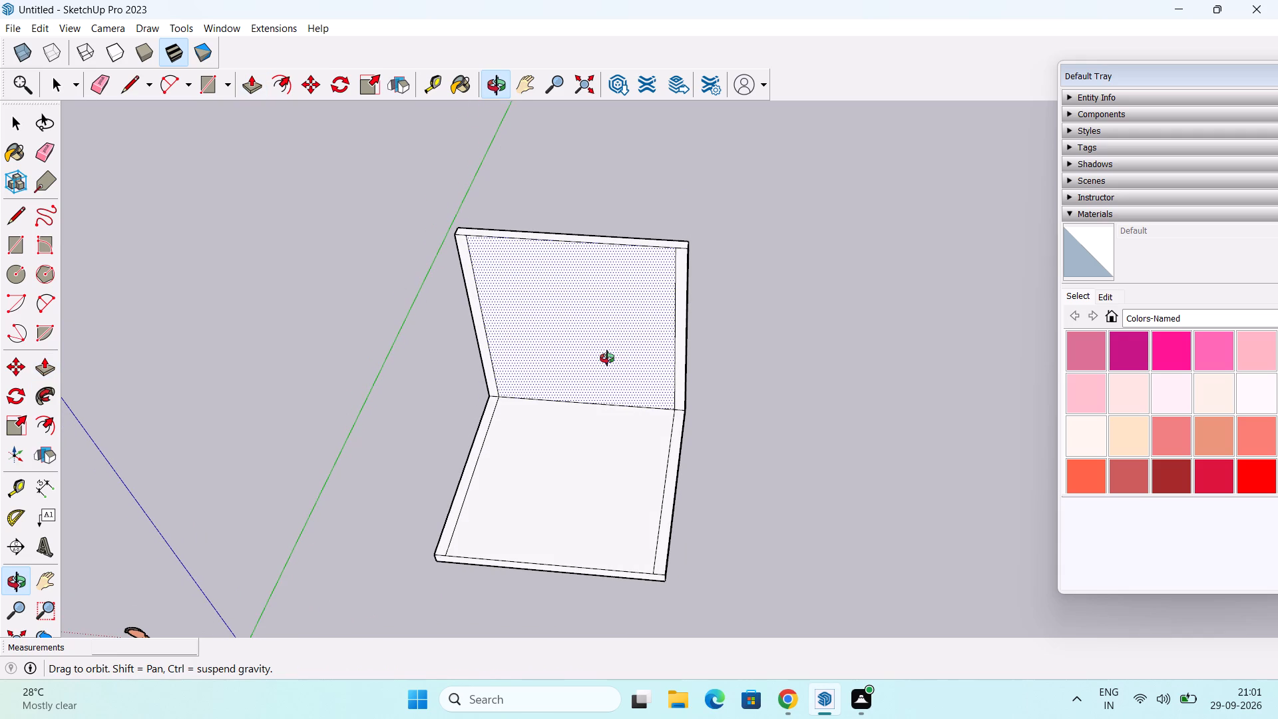
middle_drag(607, 358, 655, 350)
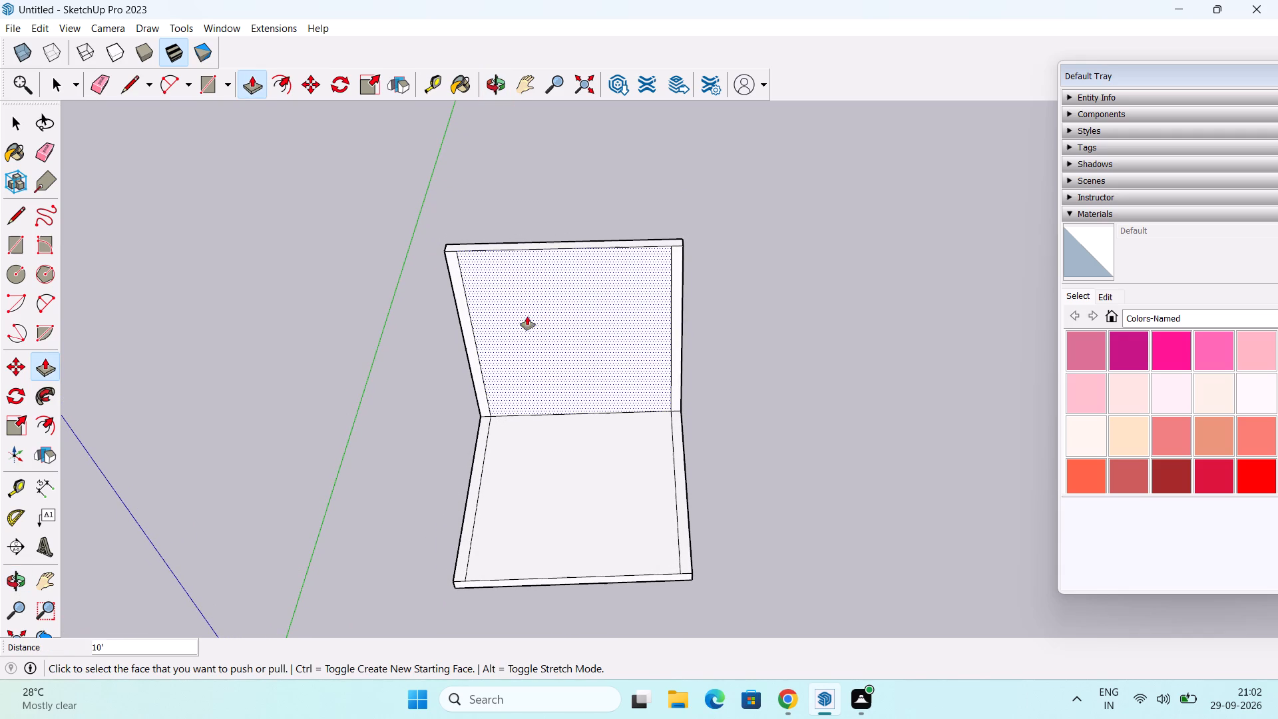
key(space)
key(l)
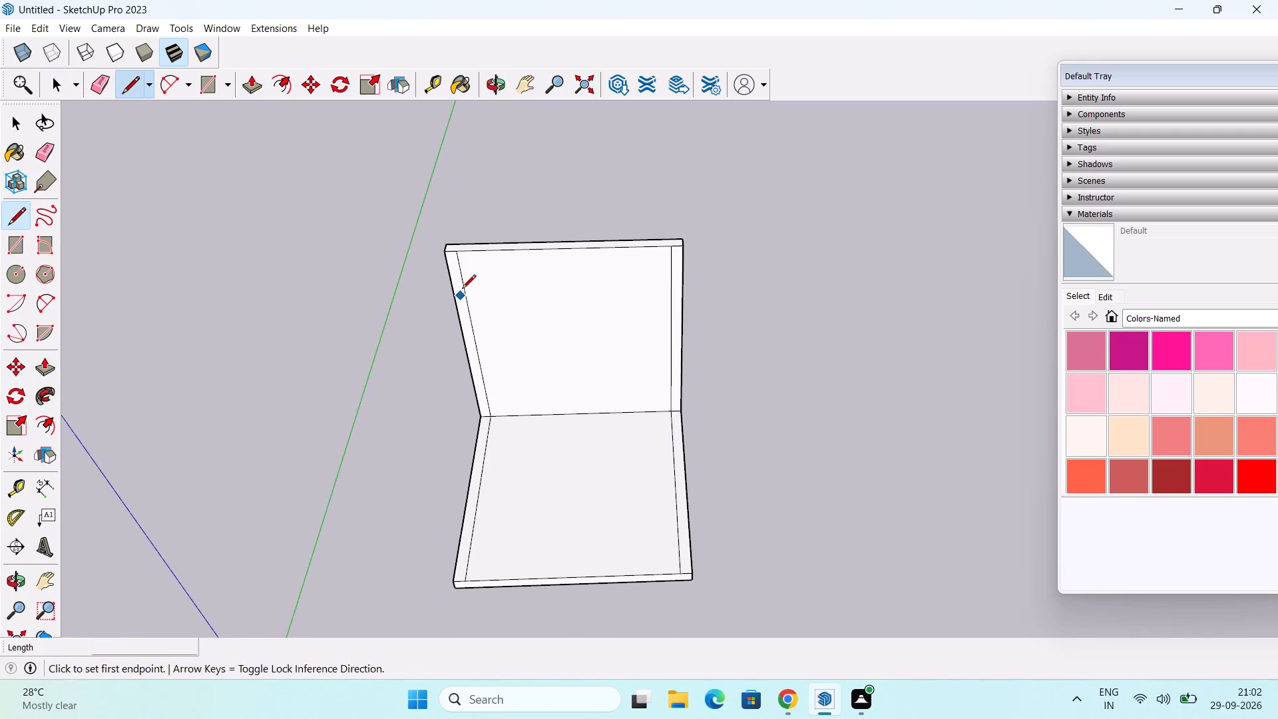
drag(460, 284, 467, 280)
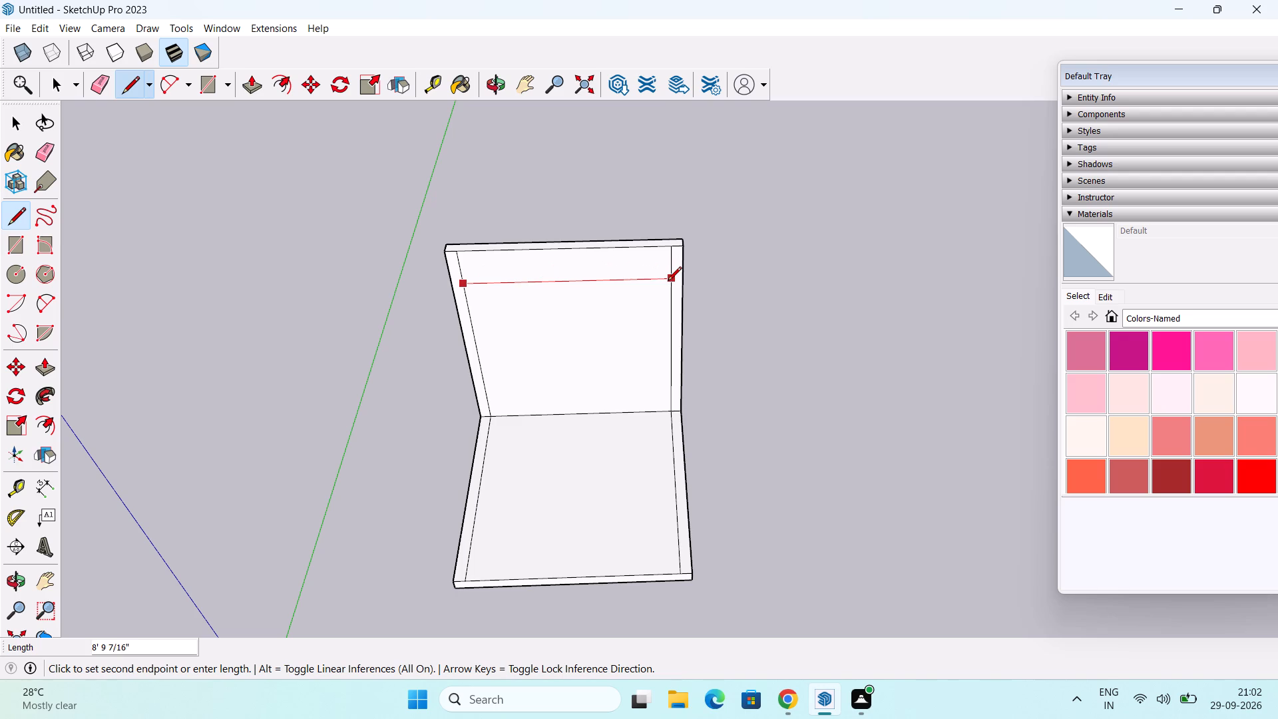
click(668, 282)
middle_drag(610, 429, 638, 261)
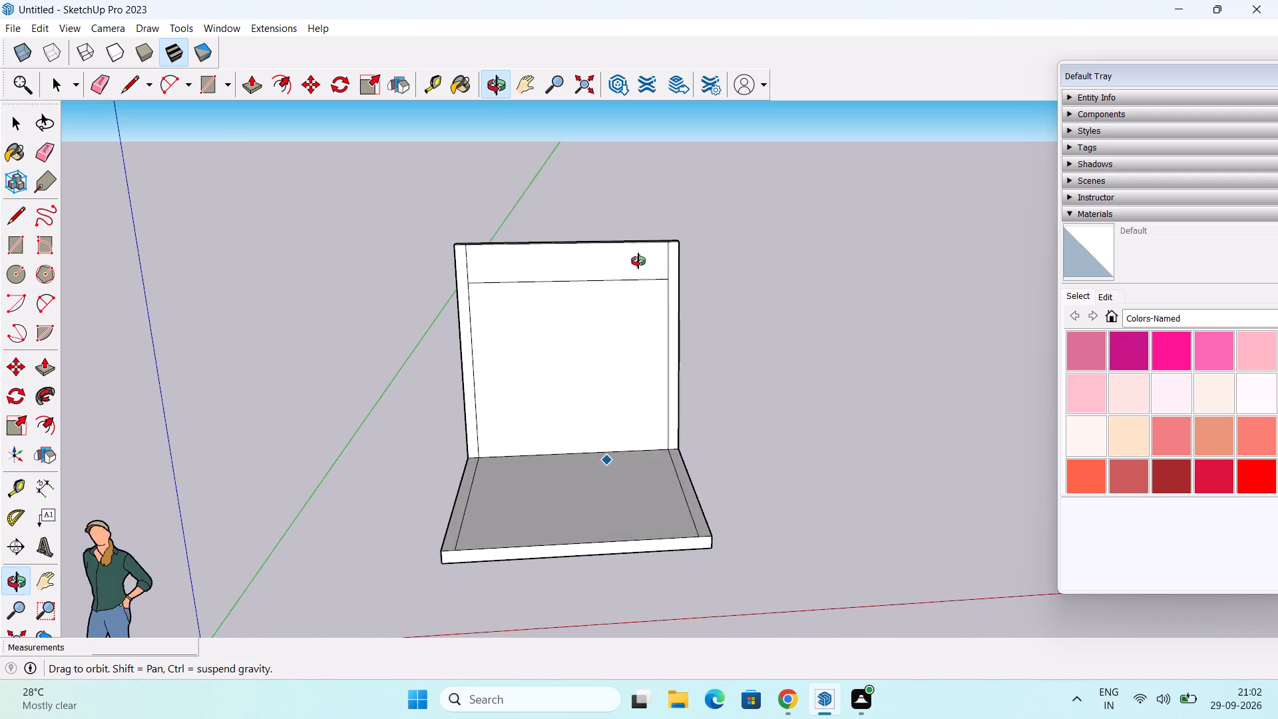
middle_drag(638, 261, 672, 365)
key(Escape)
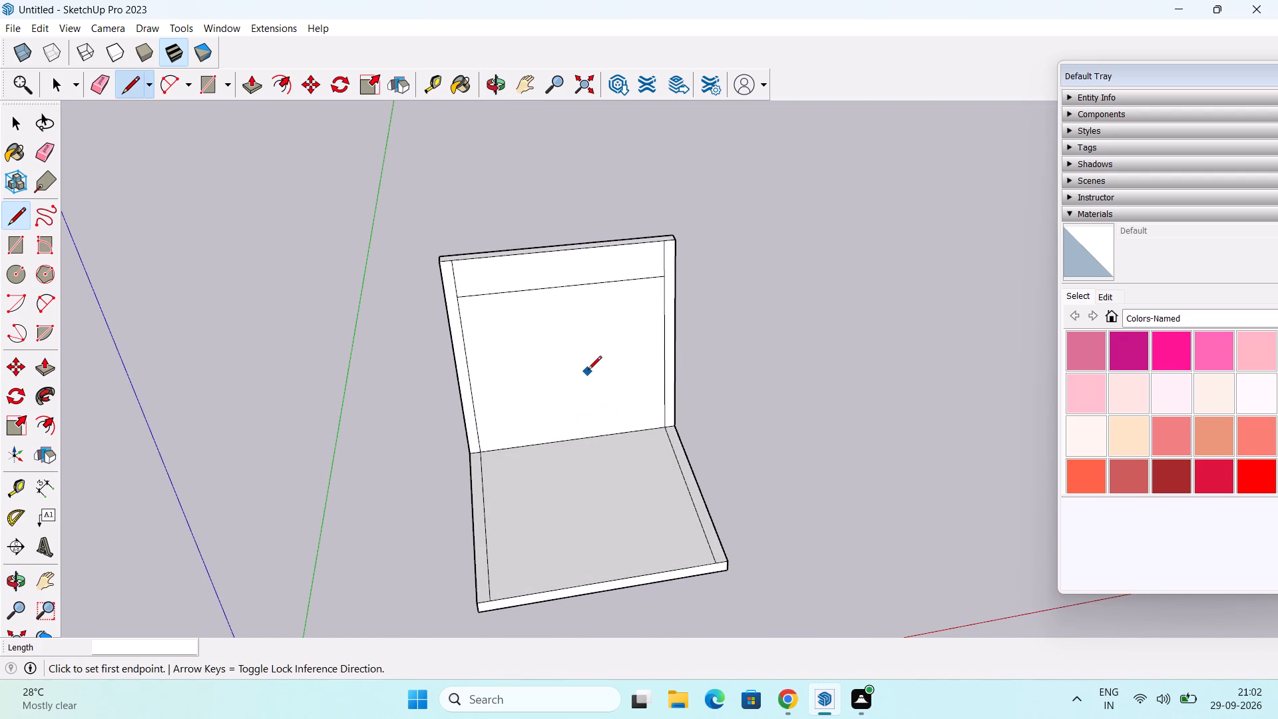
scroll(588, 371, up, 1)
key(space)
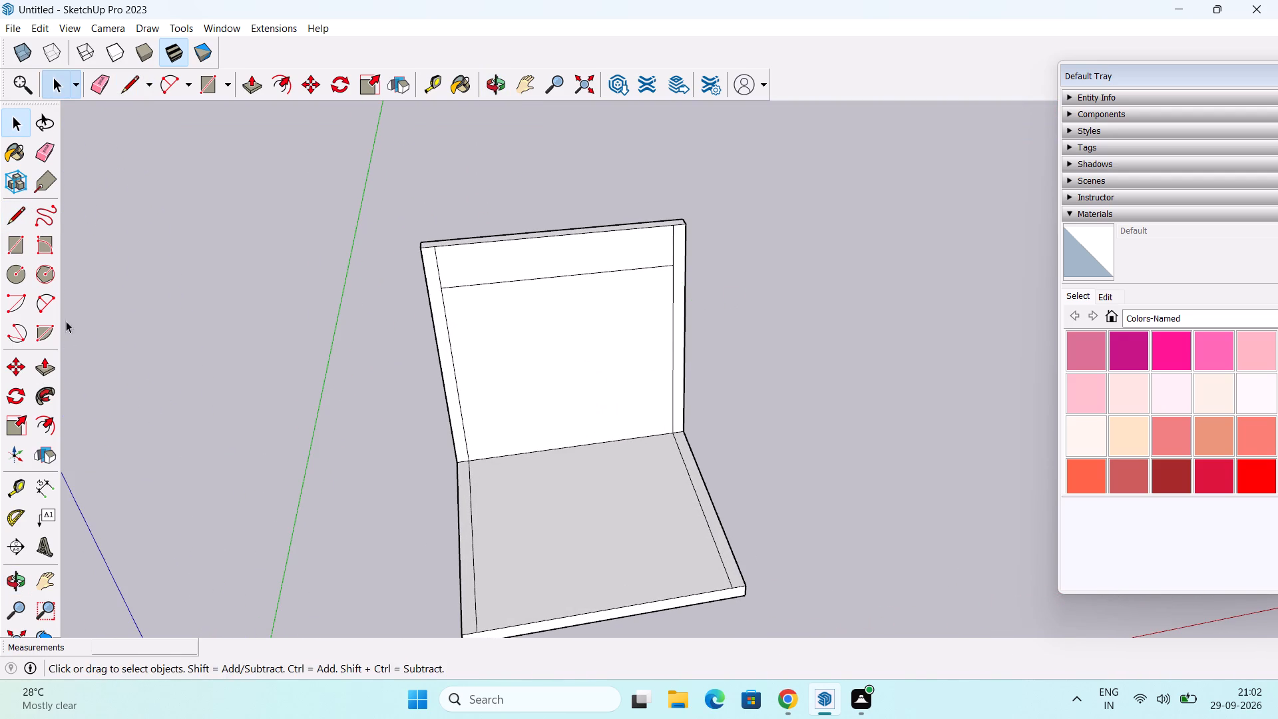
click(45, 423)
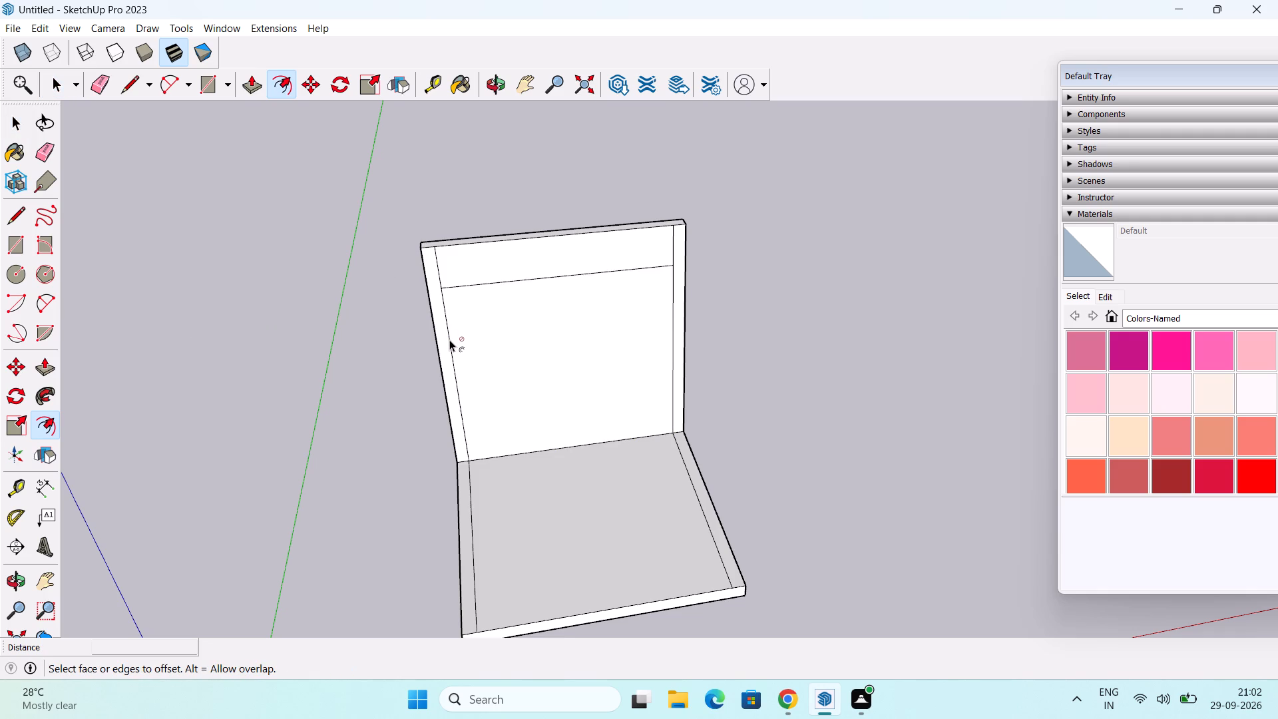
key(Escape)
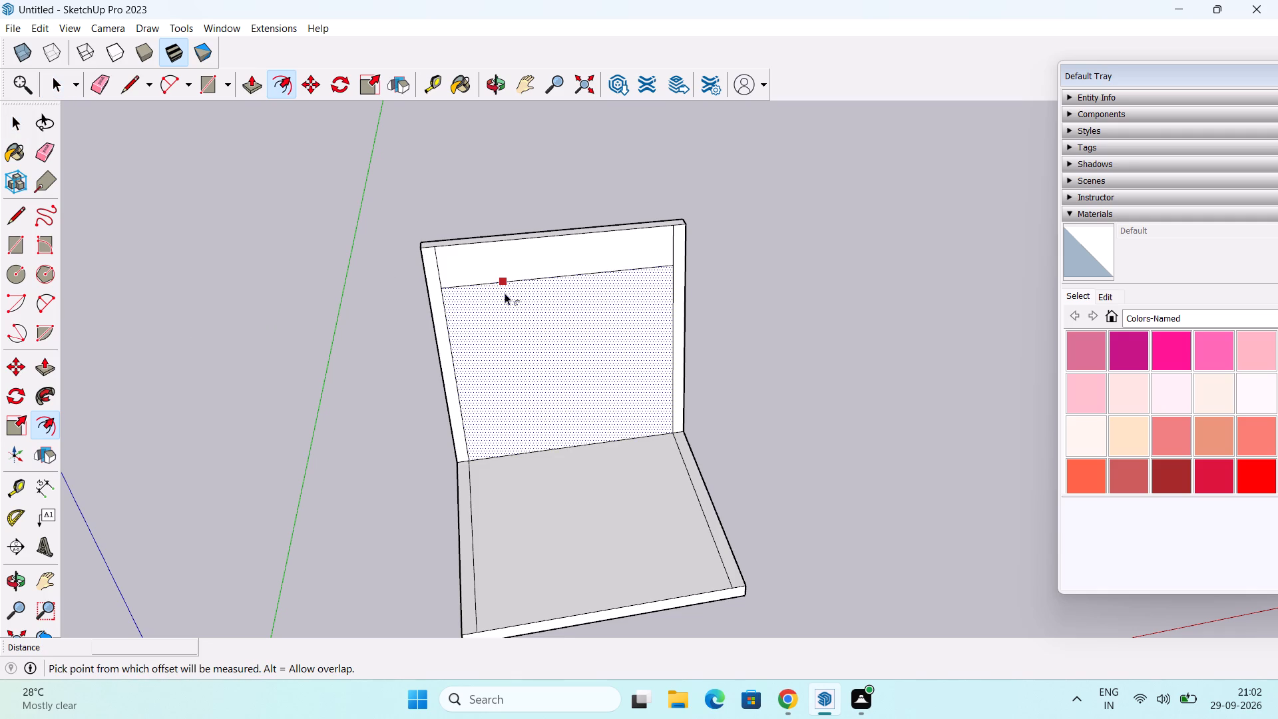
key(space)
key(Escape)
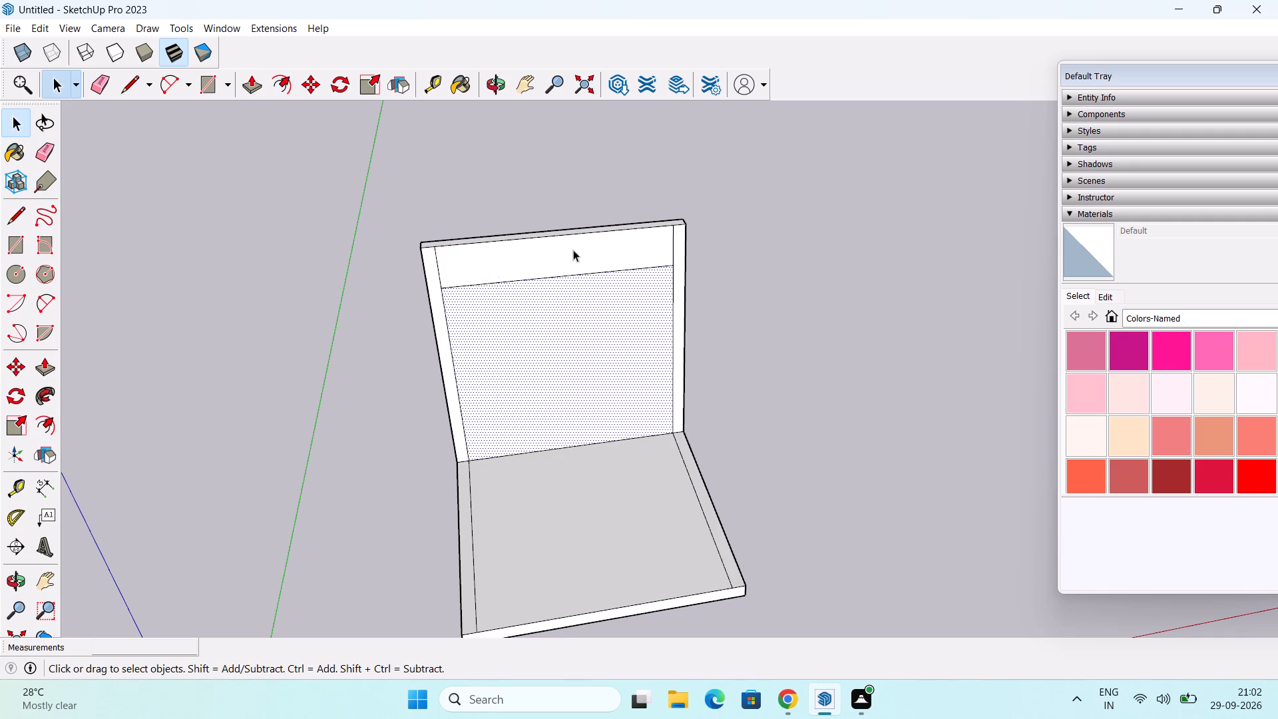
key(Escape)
Undo the horizontal back wall line and redraw it 9' long, slightly closer to the wall's top edge, between the two vertical inner lines.
click(719, 250)
key(ctrl+z)
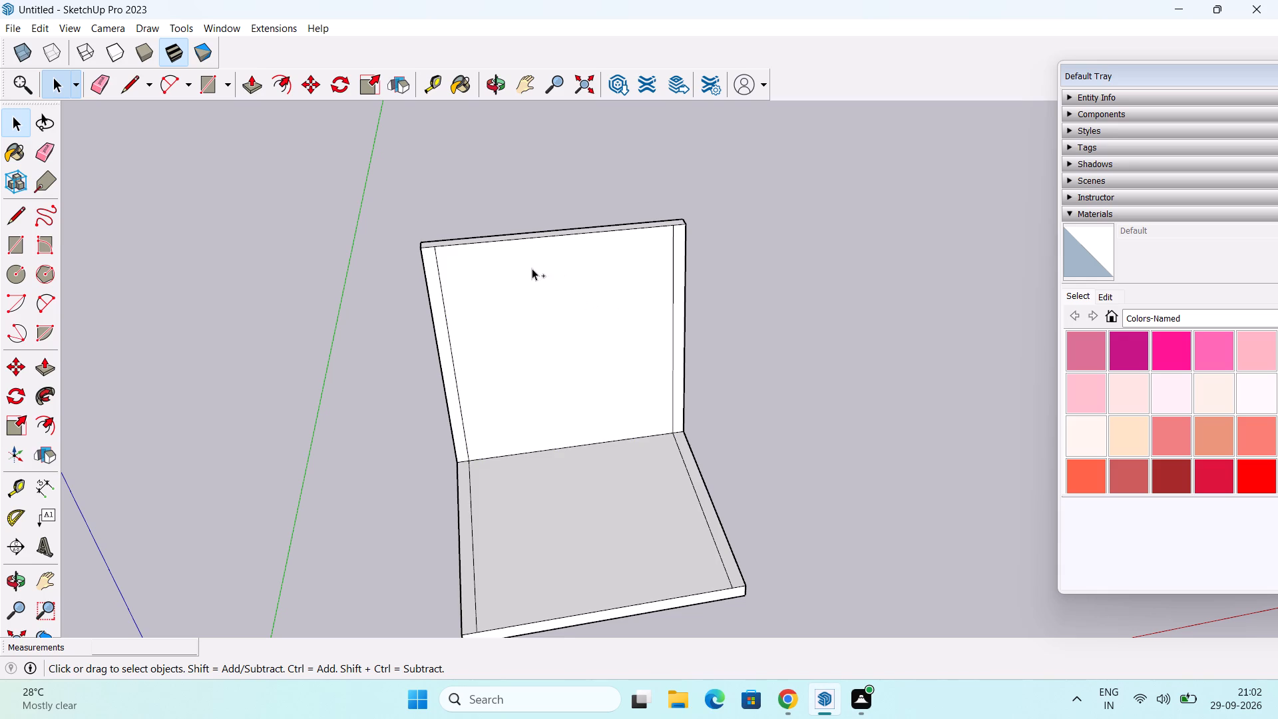
key(l)
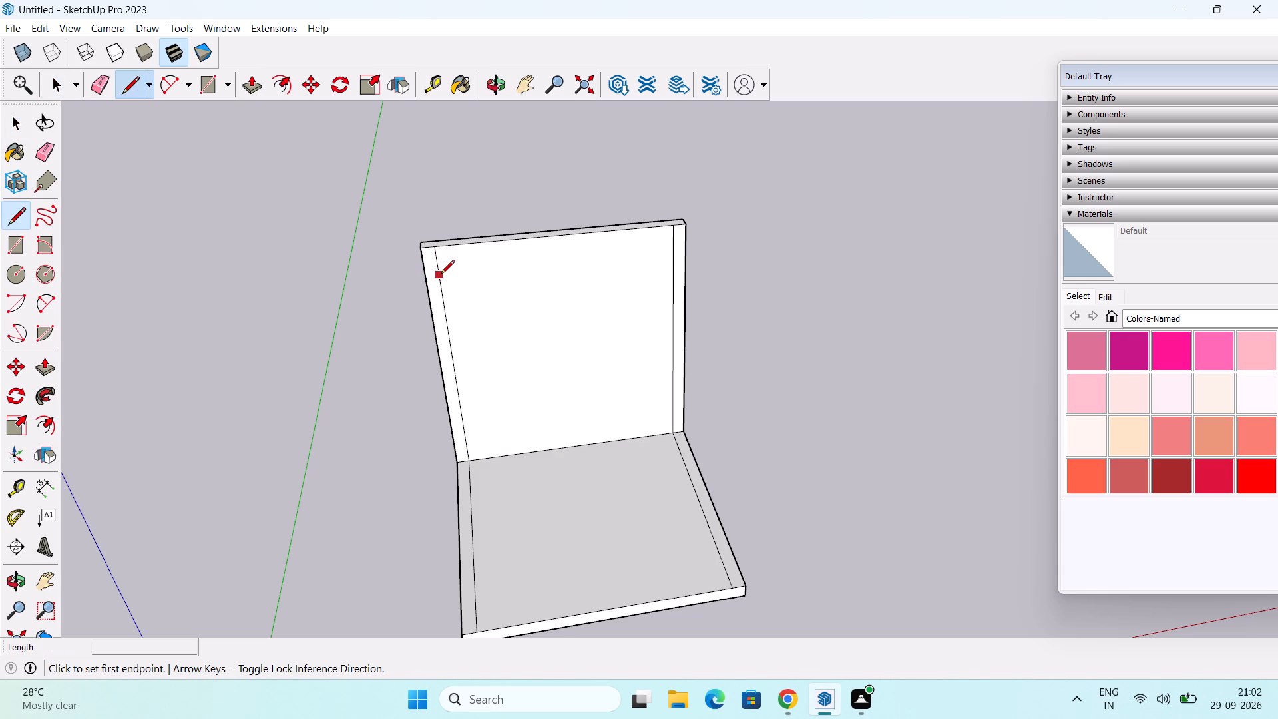
click(441, 275)
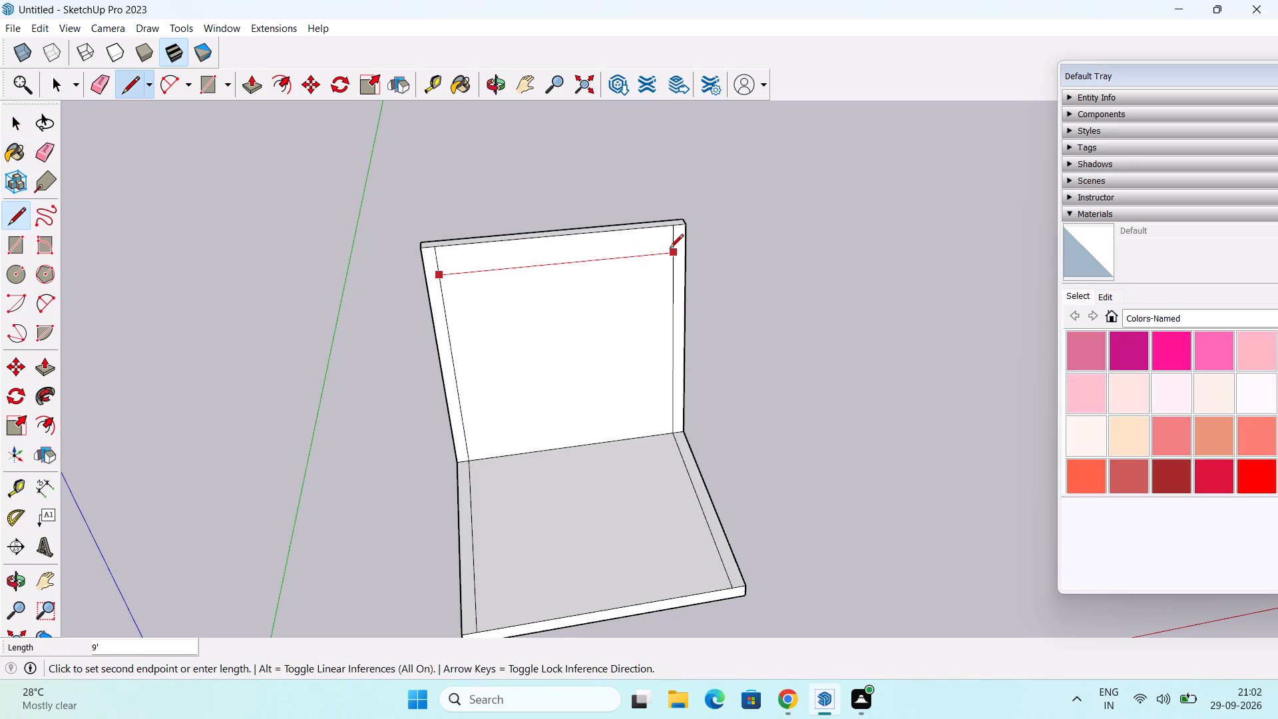
click(675, 251)
key(Escape)
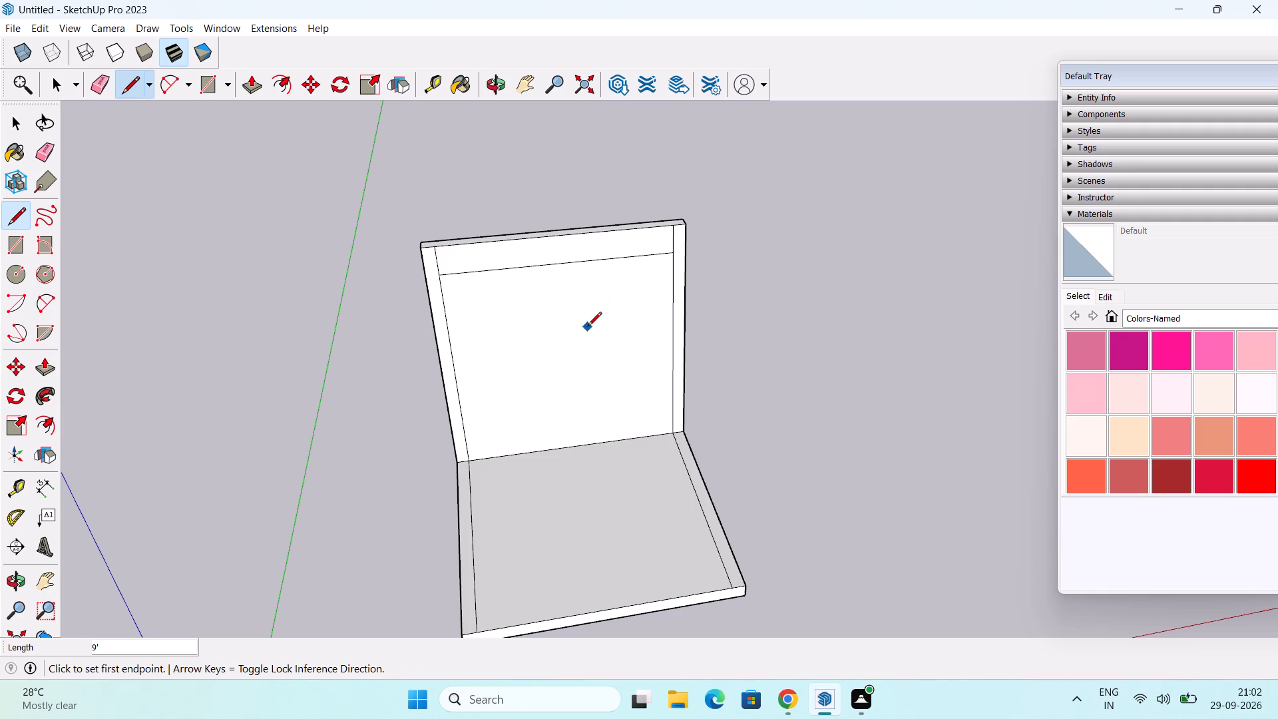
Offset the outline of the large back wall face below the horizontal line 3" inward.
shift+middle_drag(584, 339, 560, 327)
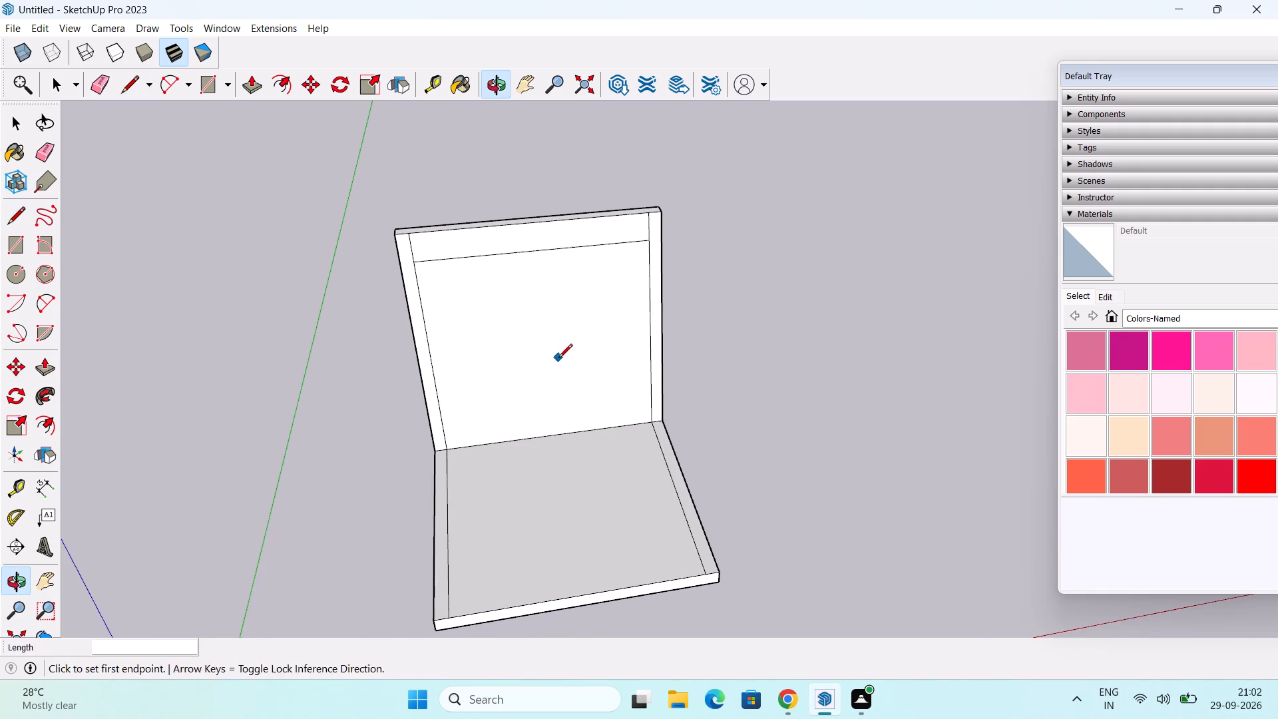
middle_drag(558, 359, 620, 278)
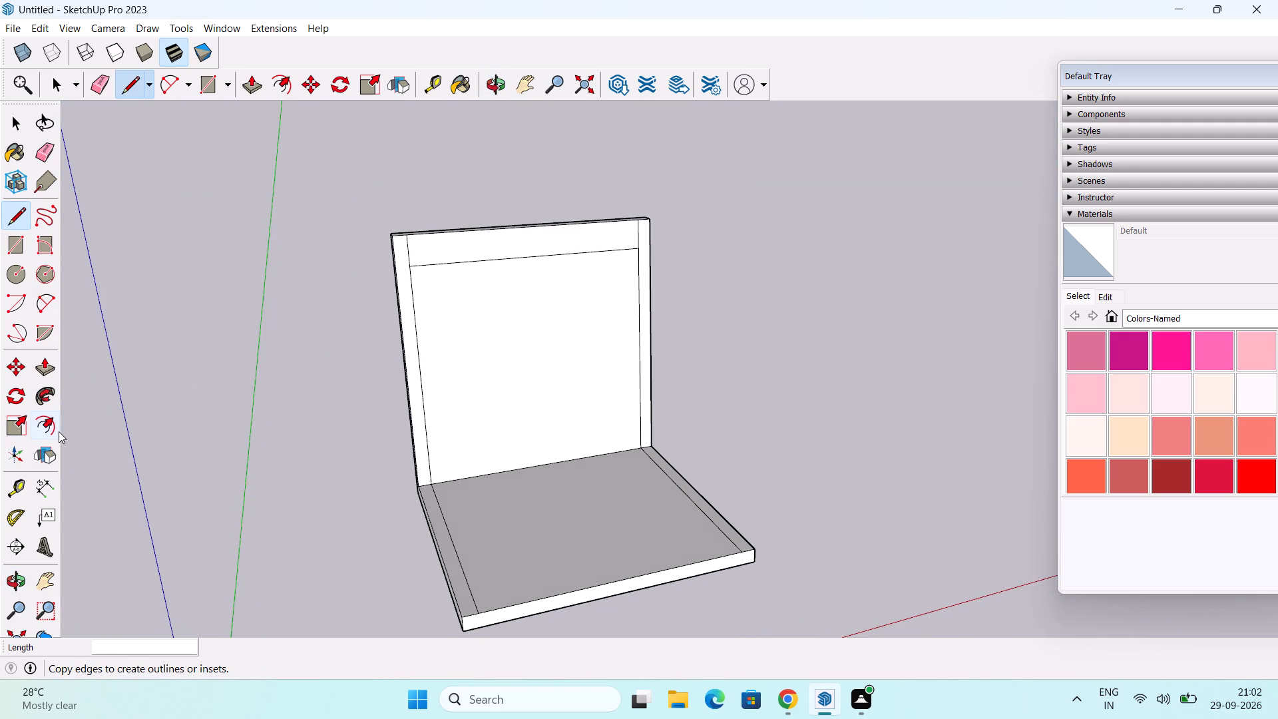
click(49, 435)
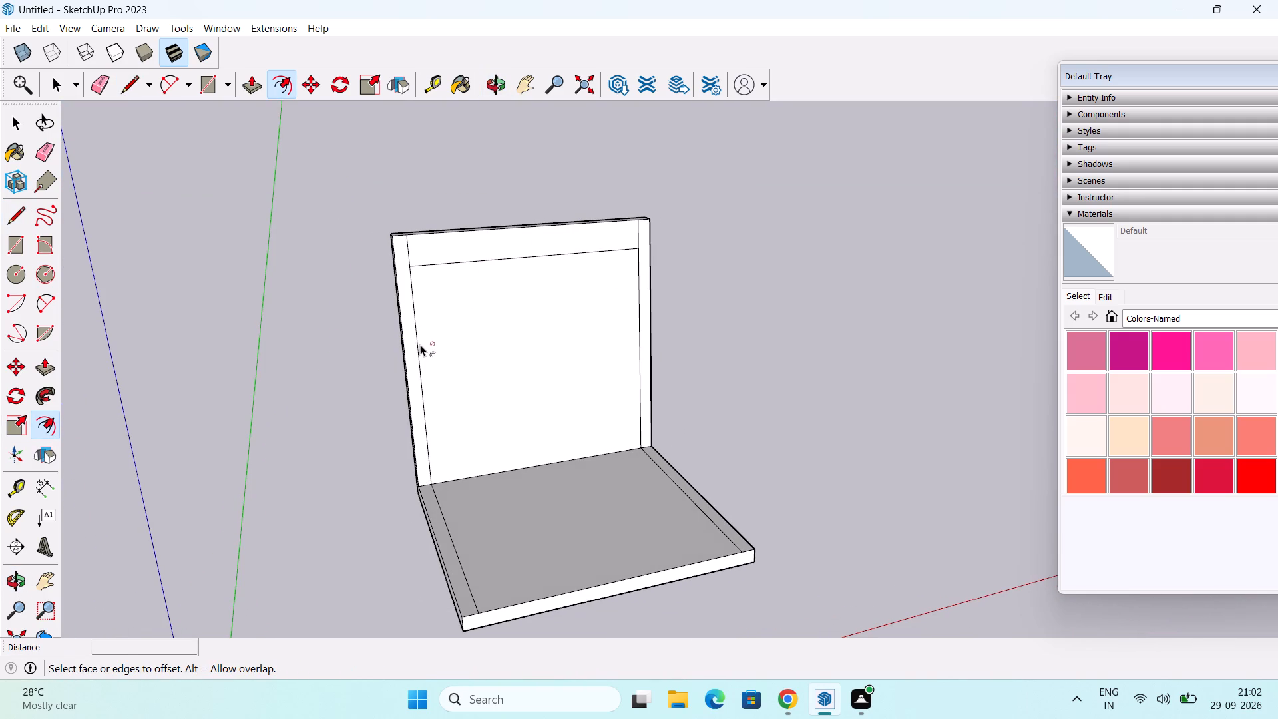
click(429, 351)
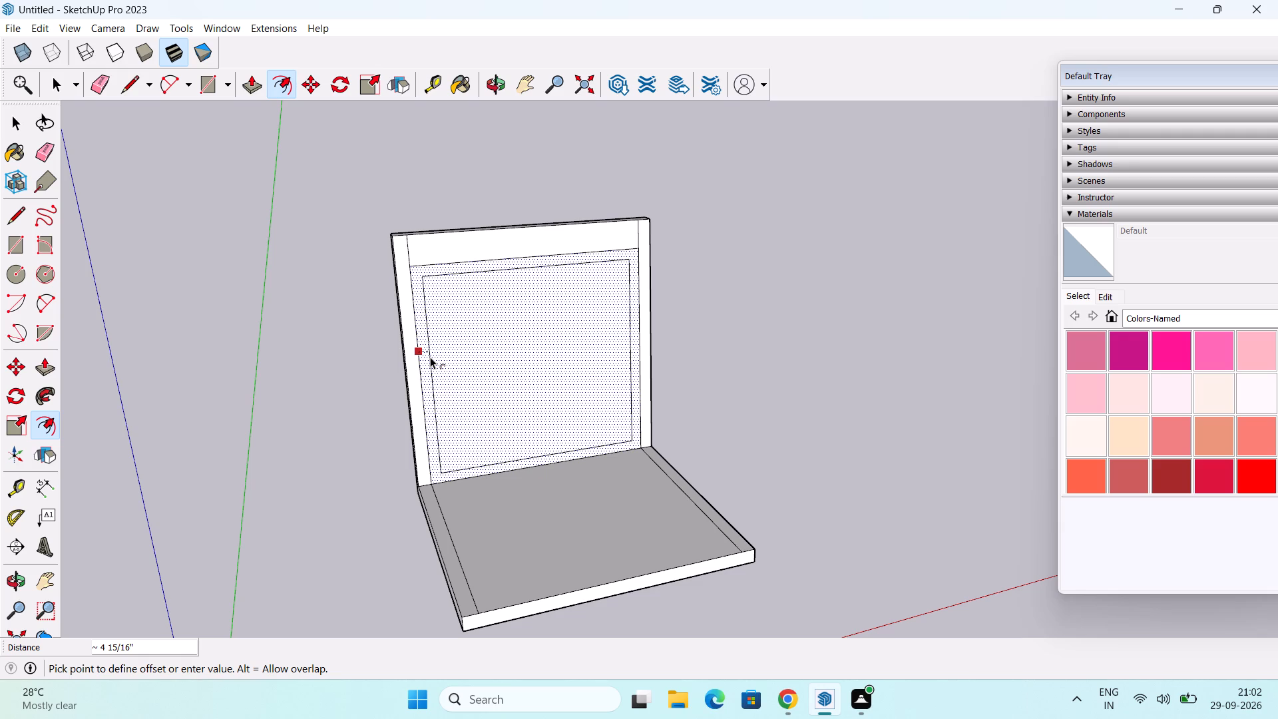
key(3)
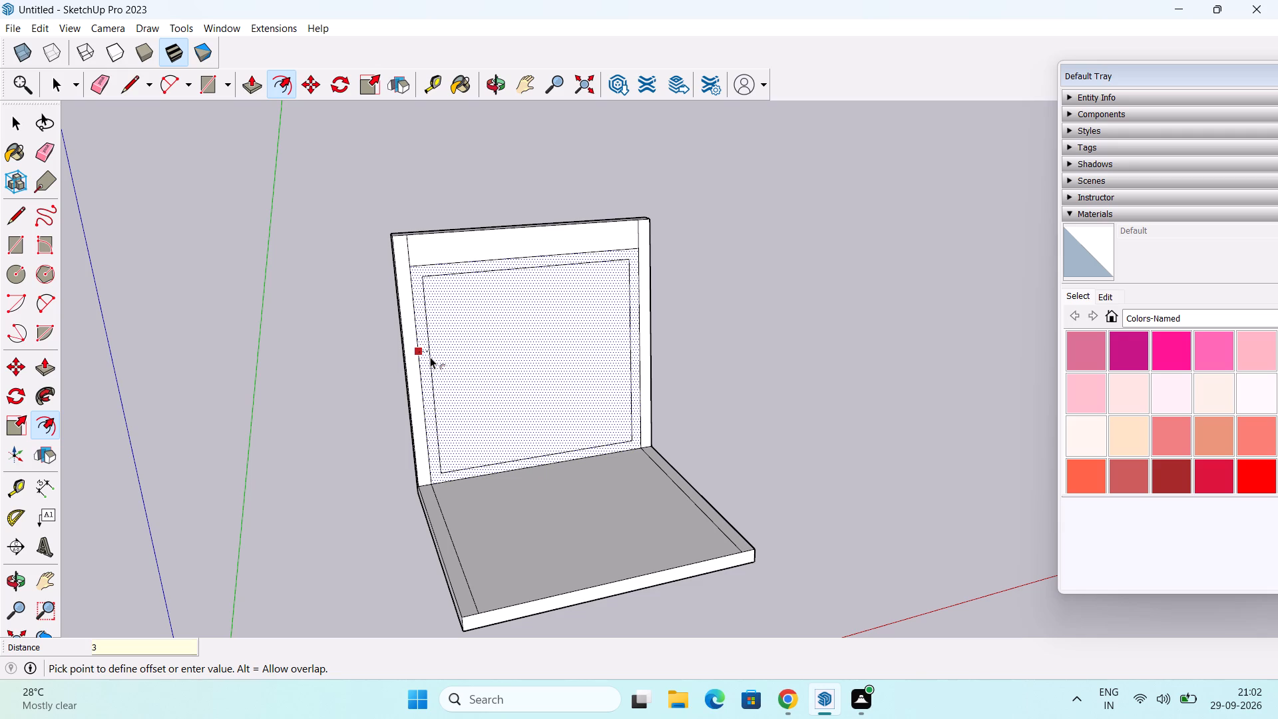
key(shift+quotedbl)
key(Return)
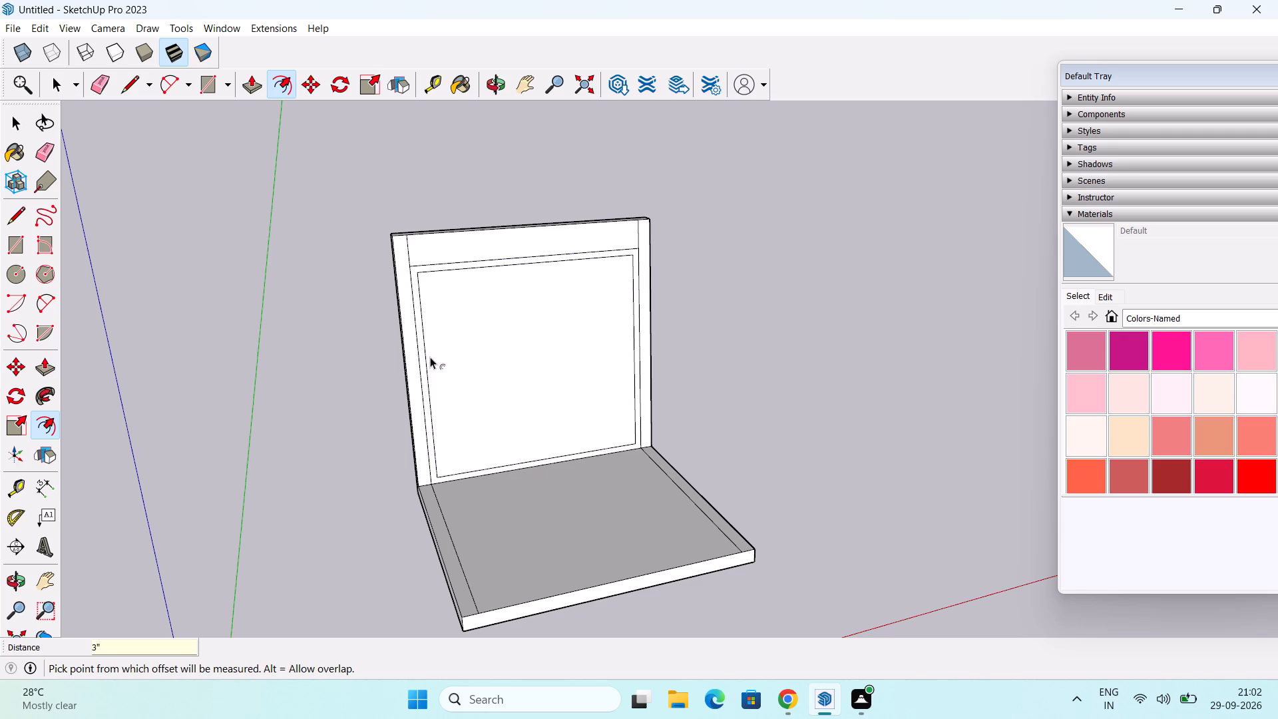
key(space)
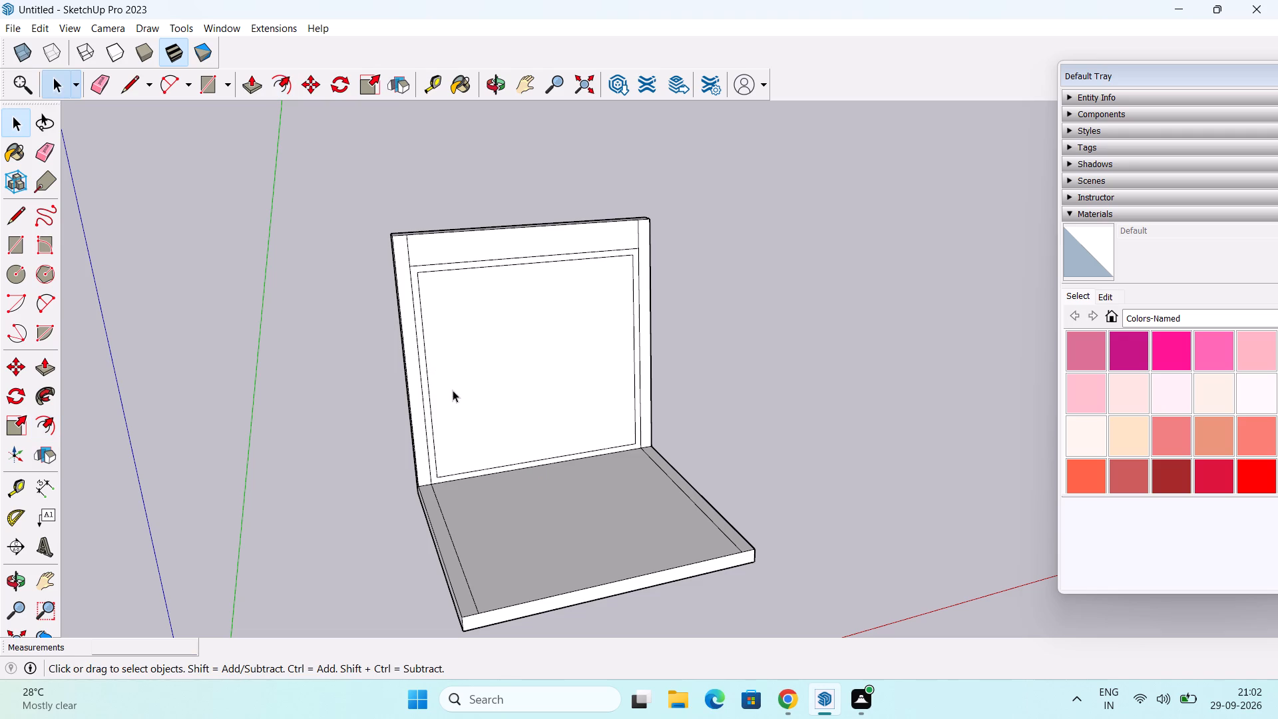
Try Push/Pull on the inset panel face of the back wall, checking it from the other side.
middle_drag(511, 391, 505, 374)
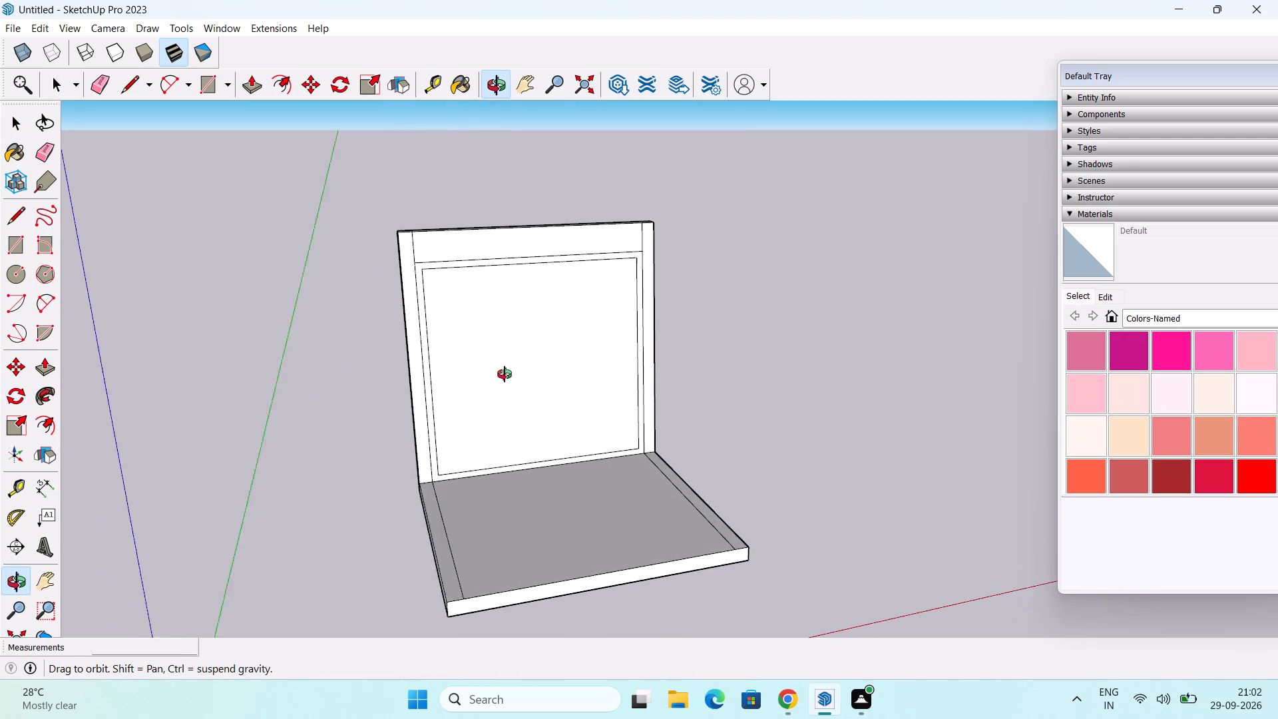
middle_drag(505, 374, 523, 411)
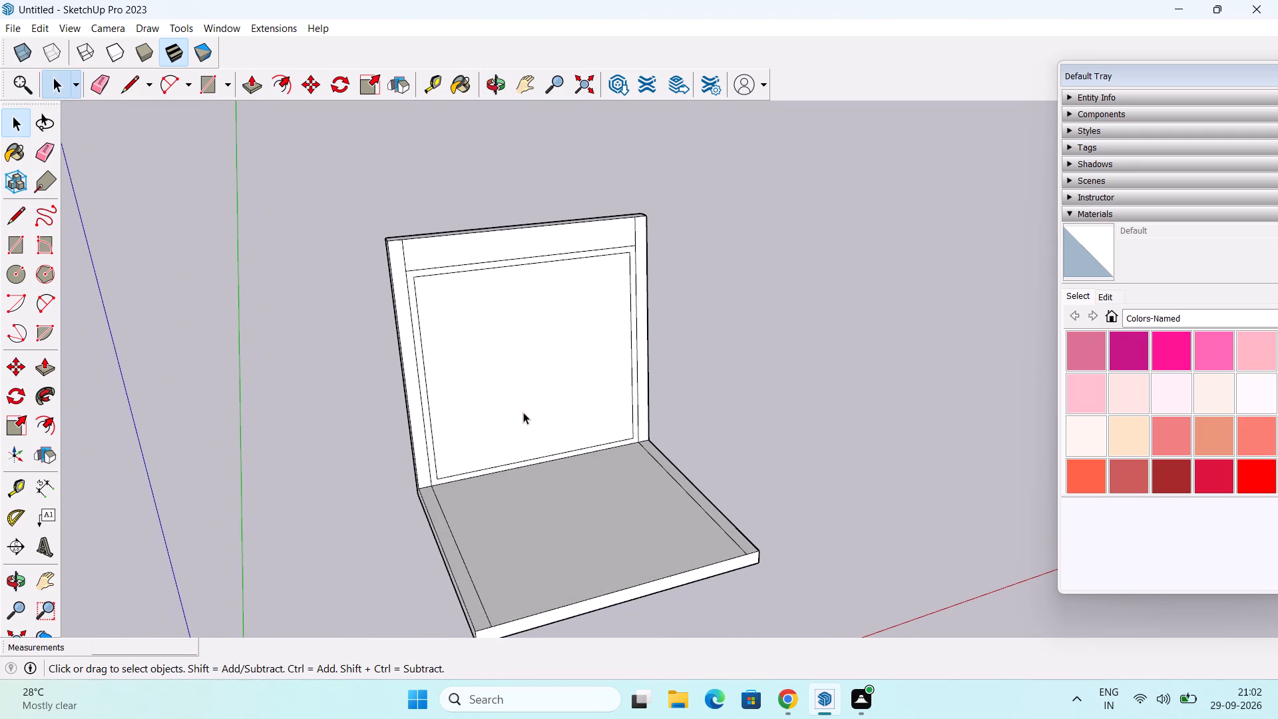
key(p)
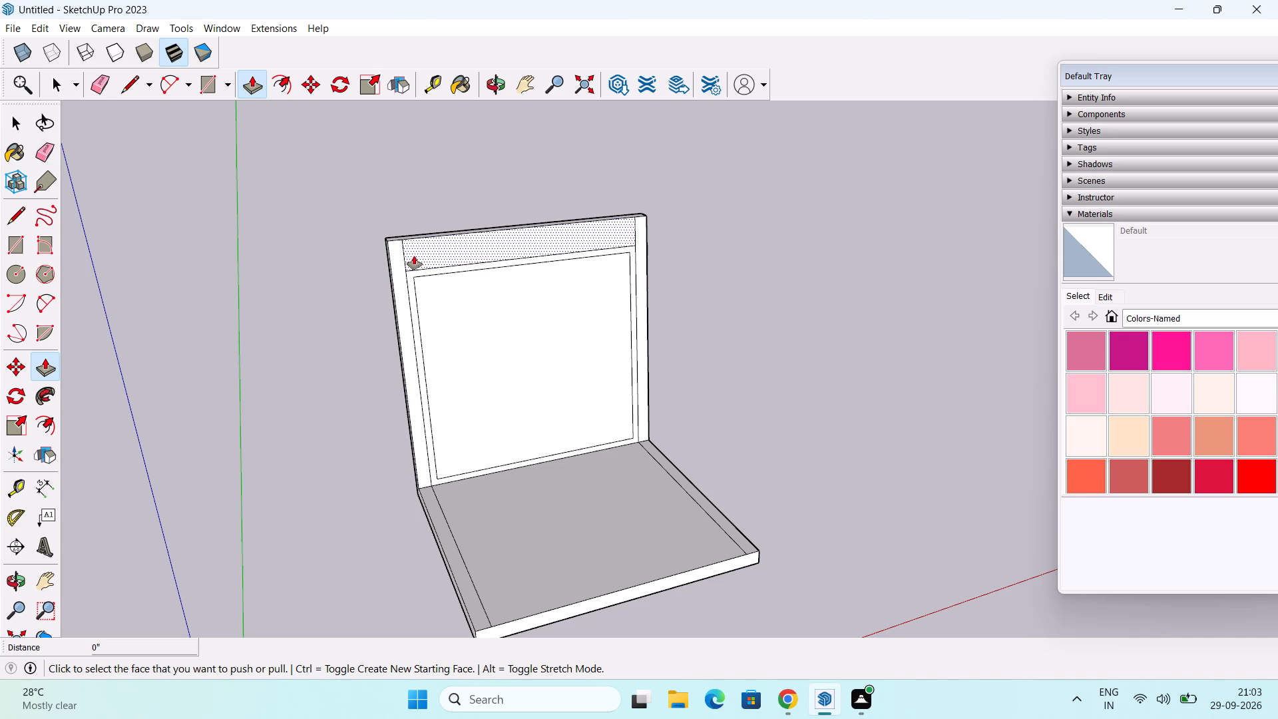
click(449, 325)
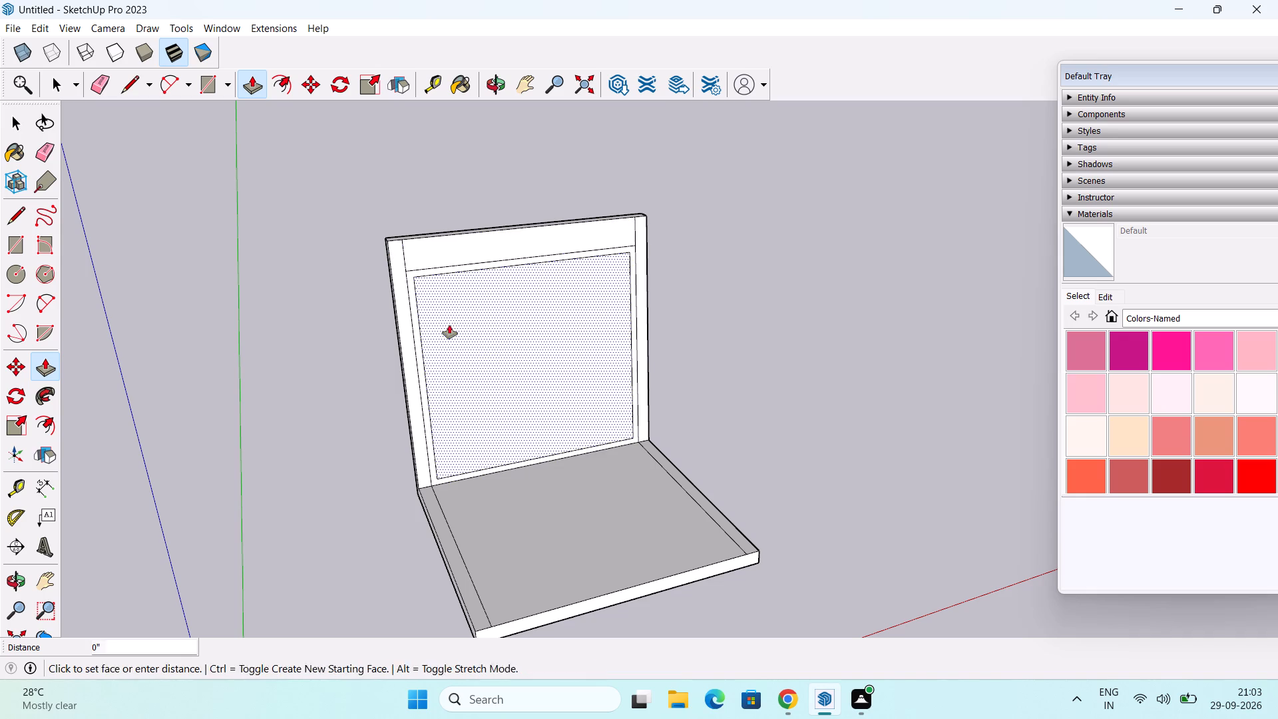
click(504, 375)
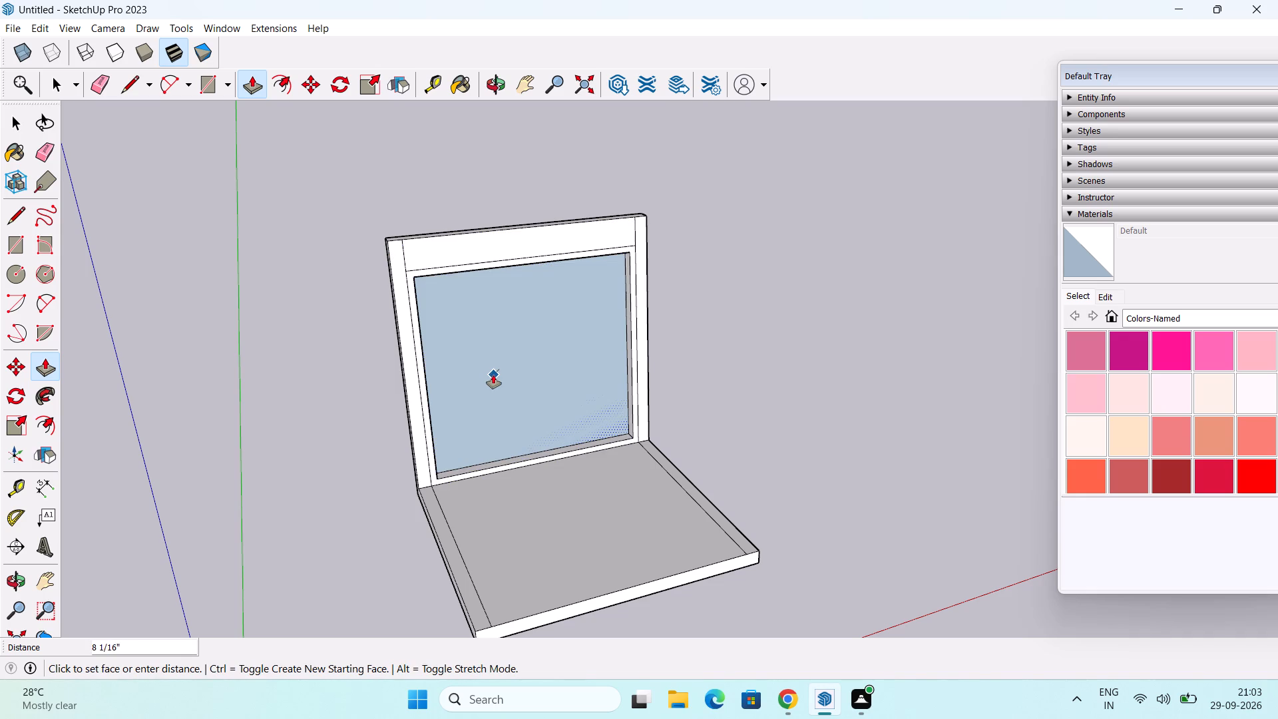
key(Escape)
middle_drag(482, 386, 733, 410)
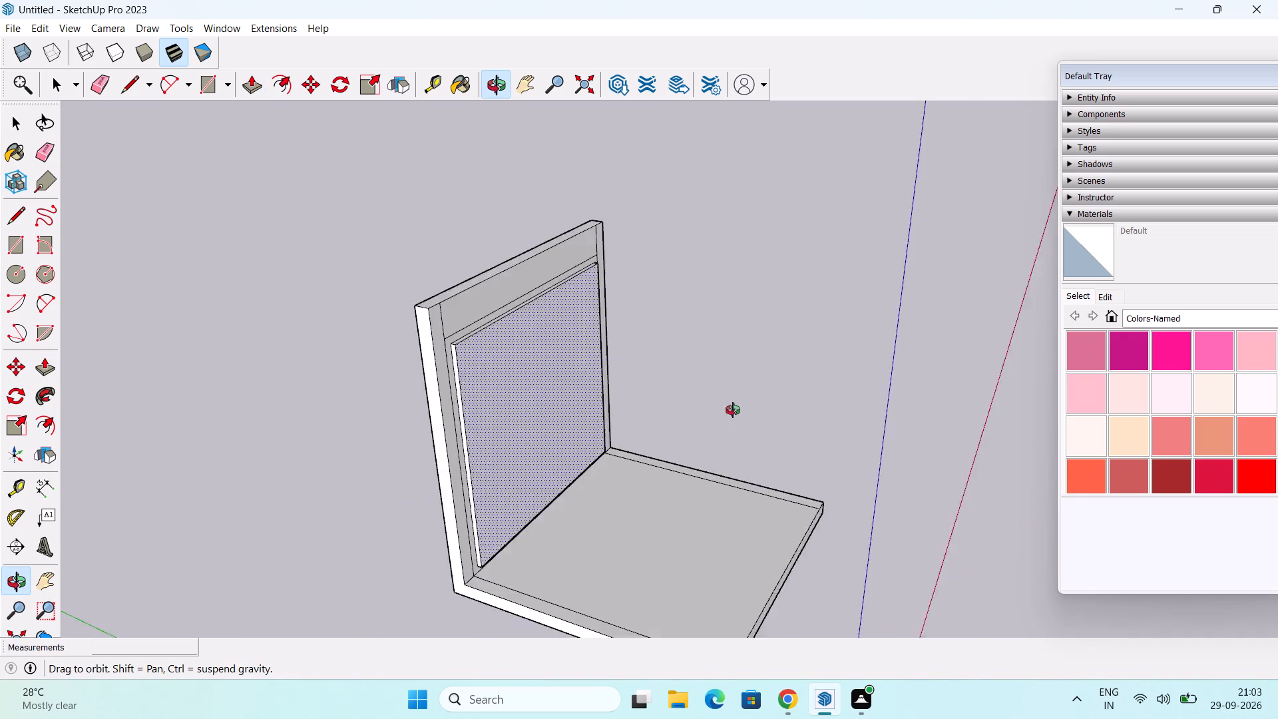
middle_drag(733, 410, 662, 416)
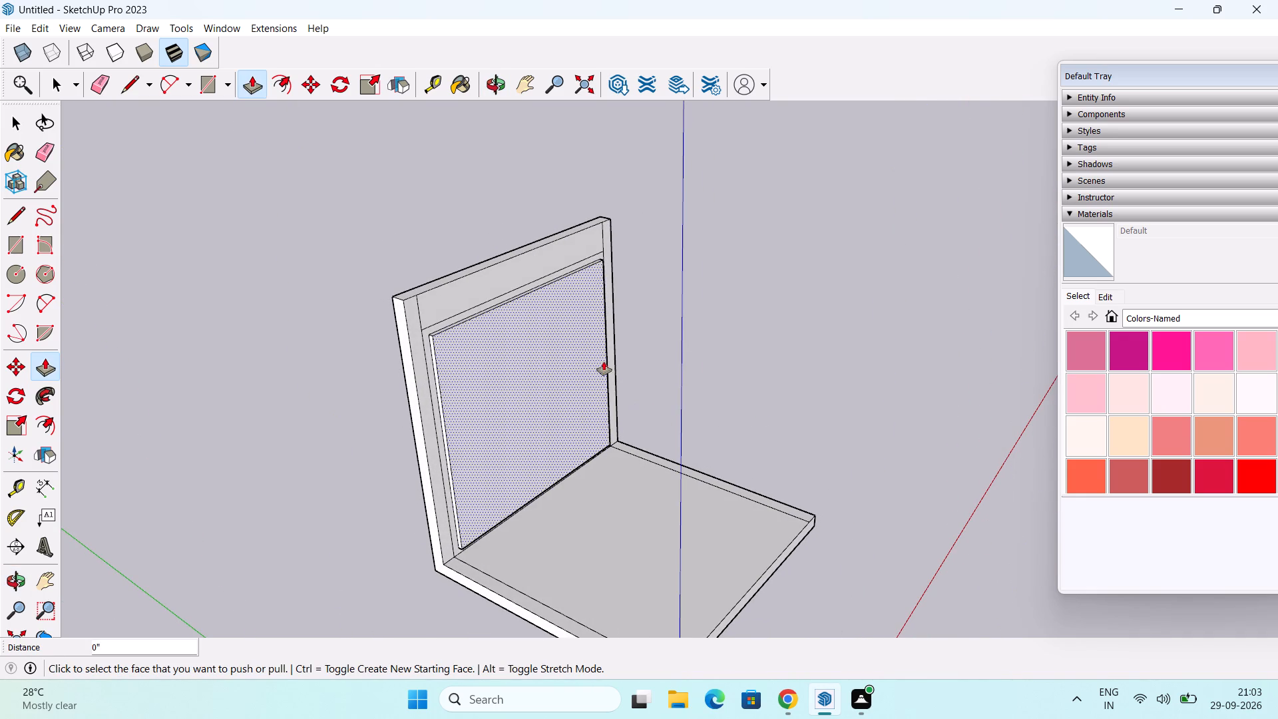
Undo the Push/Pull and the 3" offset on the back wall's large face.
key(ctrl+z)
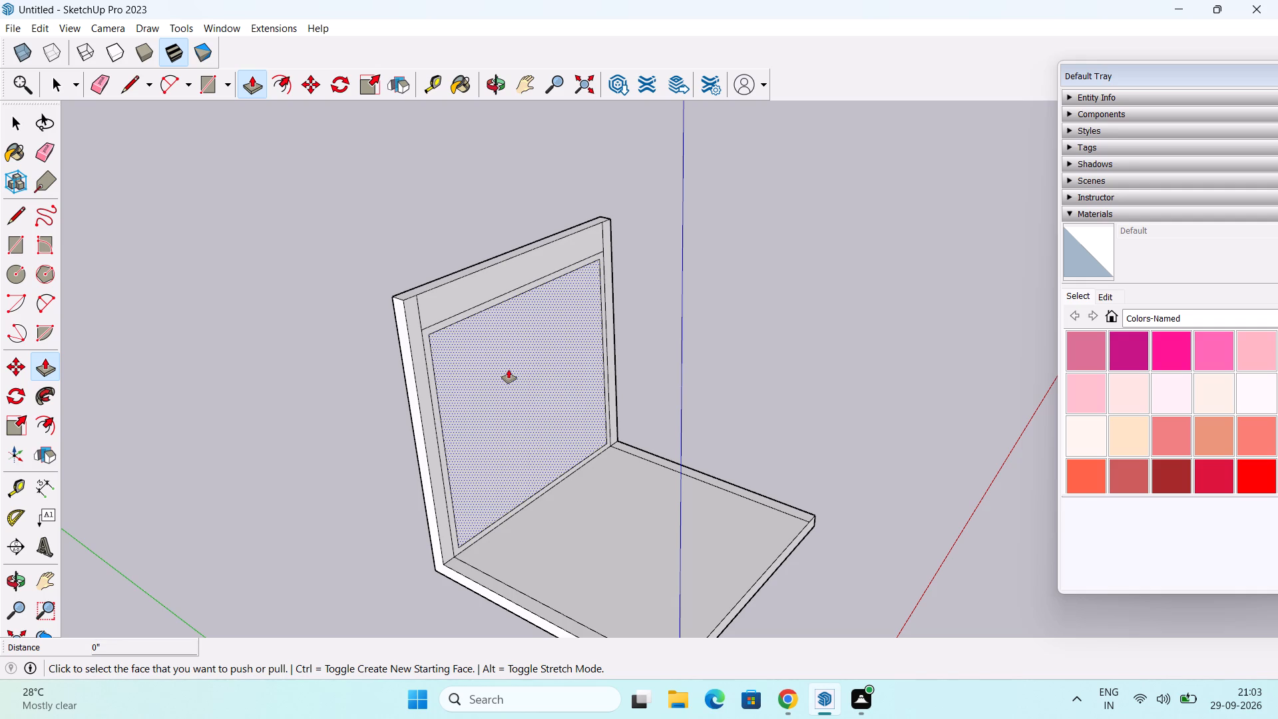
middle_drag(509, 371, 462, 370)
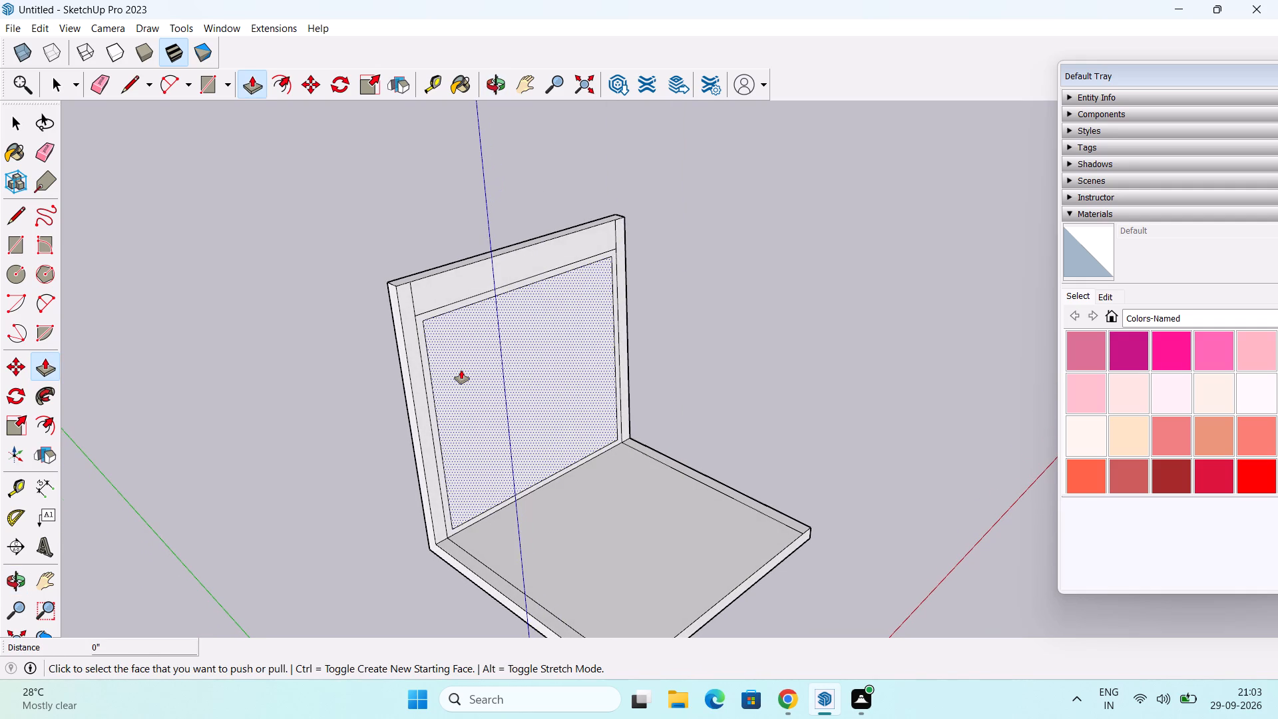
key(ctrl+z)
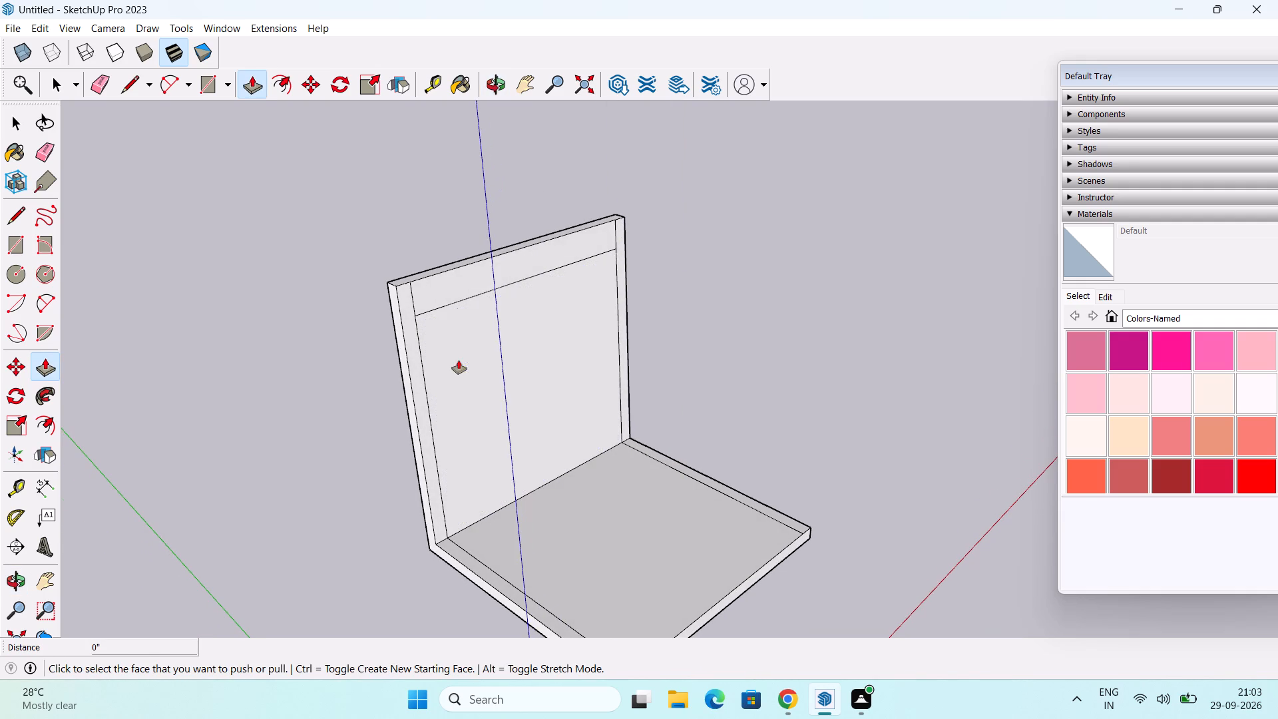
Push/Pull the large back wall face below the horizontal line 2' forward over the slab.
click(465, 344)
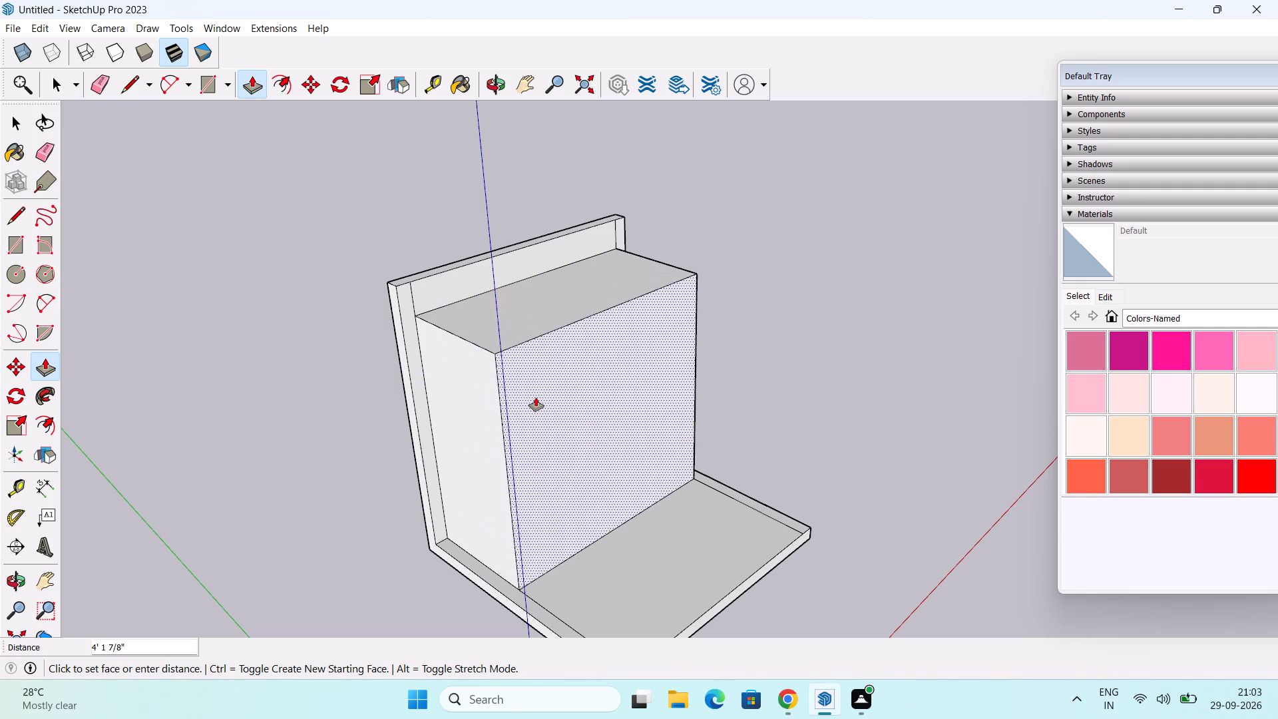
text(2')
key(Return)
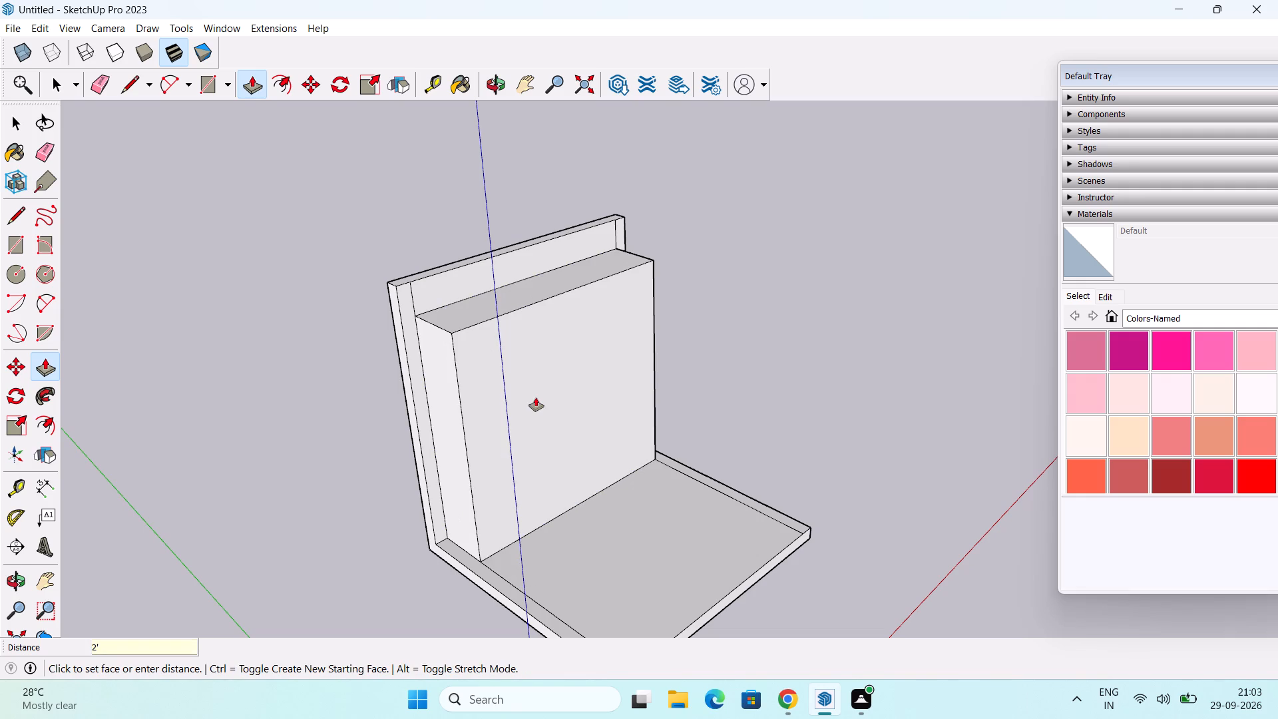
scroll(554, 421, down, 1)
middle_drag(584, 484, 581, 480)
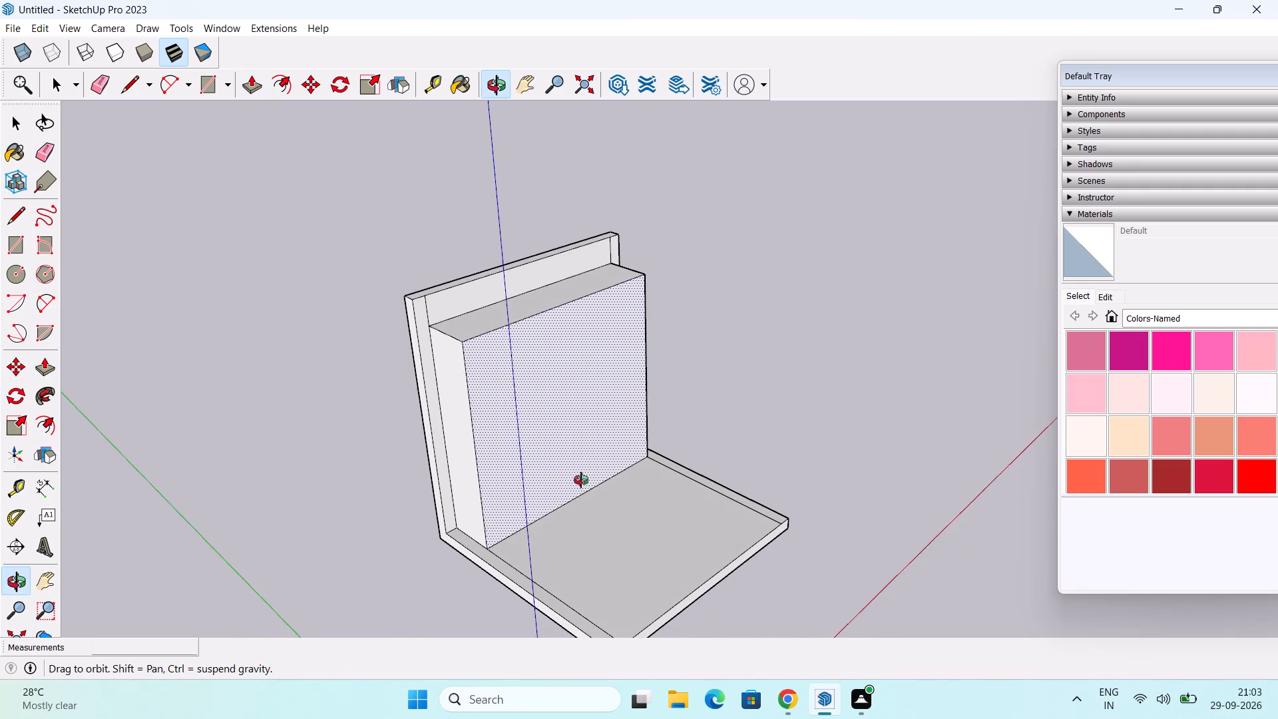
middle_drag(581, 480, 540, 455)
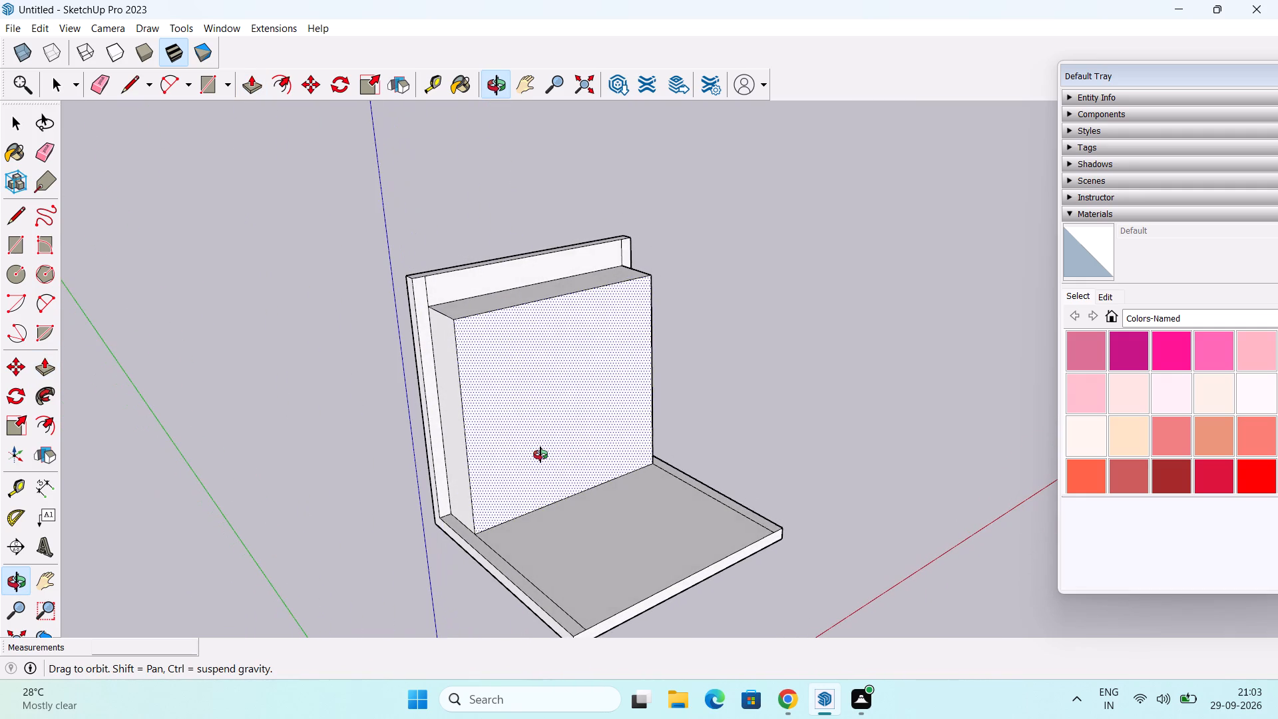
middle_drag(540, 455, 540, 437)
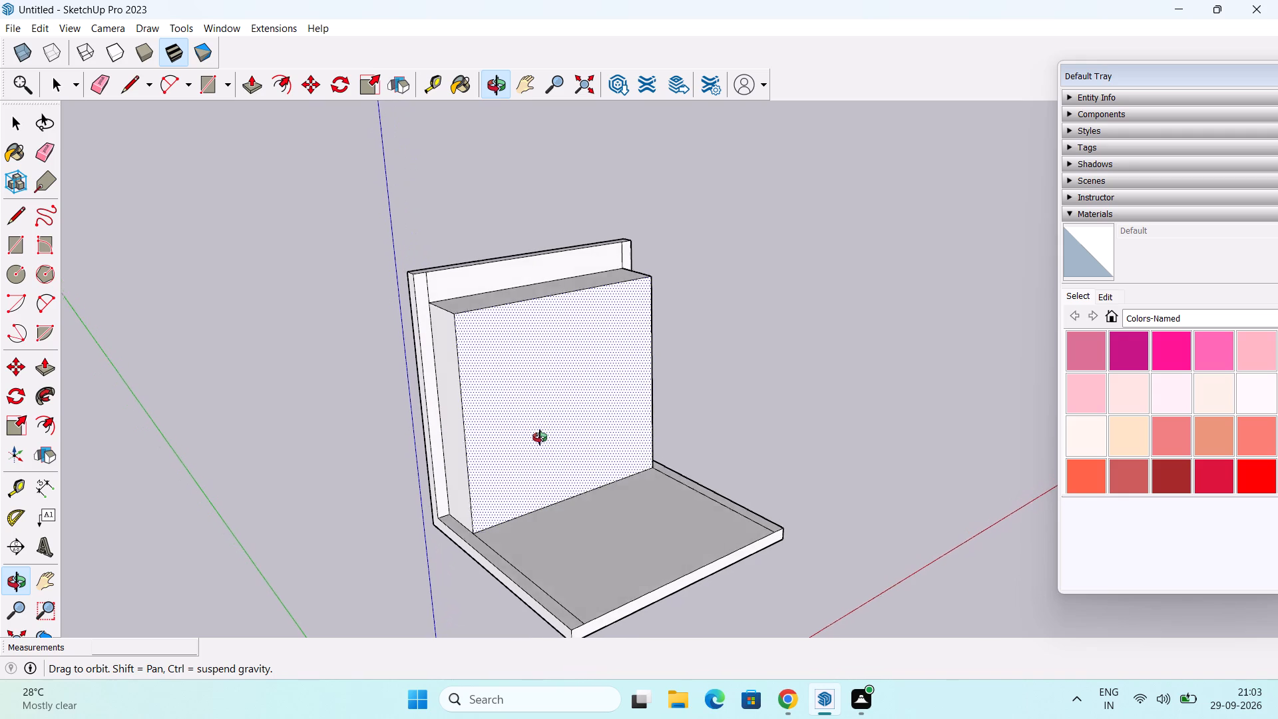
middle_drag(540, 437, 526, 431)
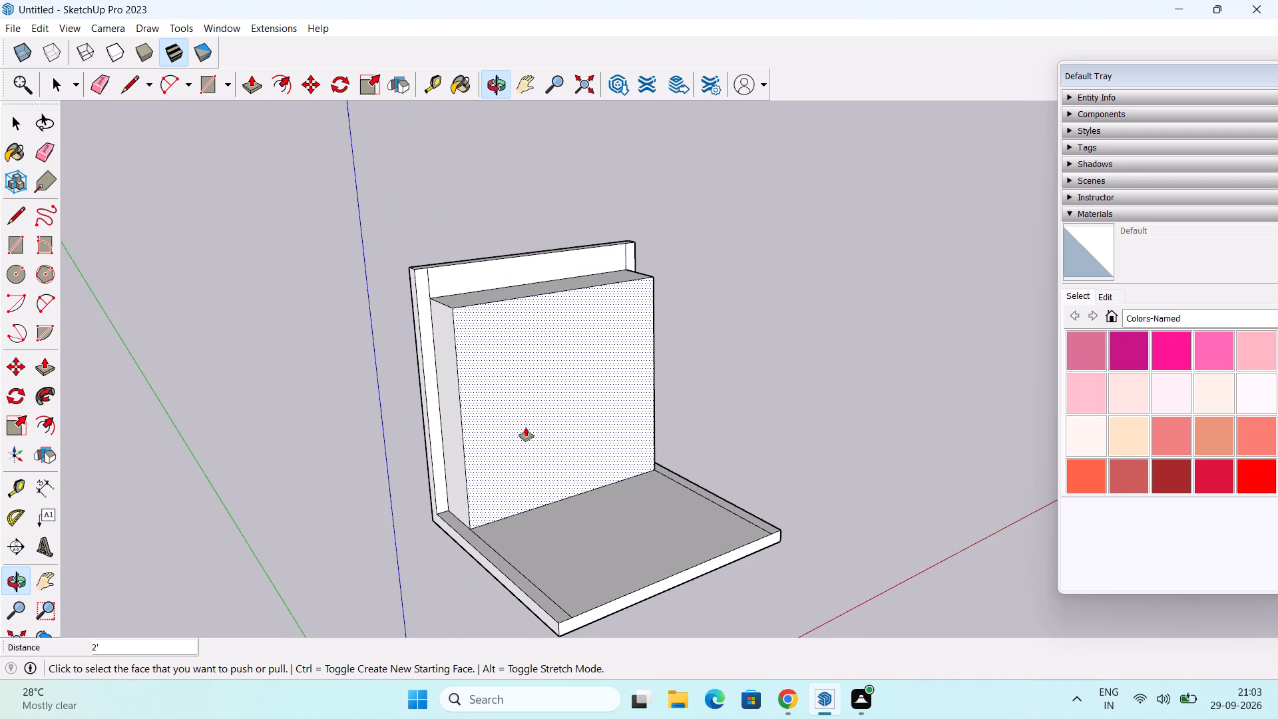
key(space)
Offset the front face of the projecting block 3" inward.
scroll(535, 392, down, 1)
middle_drag(535, 391, 507, 379)
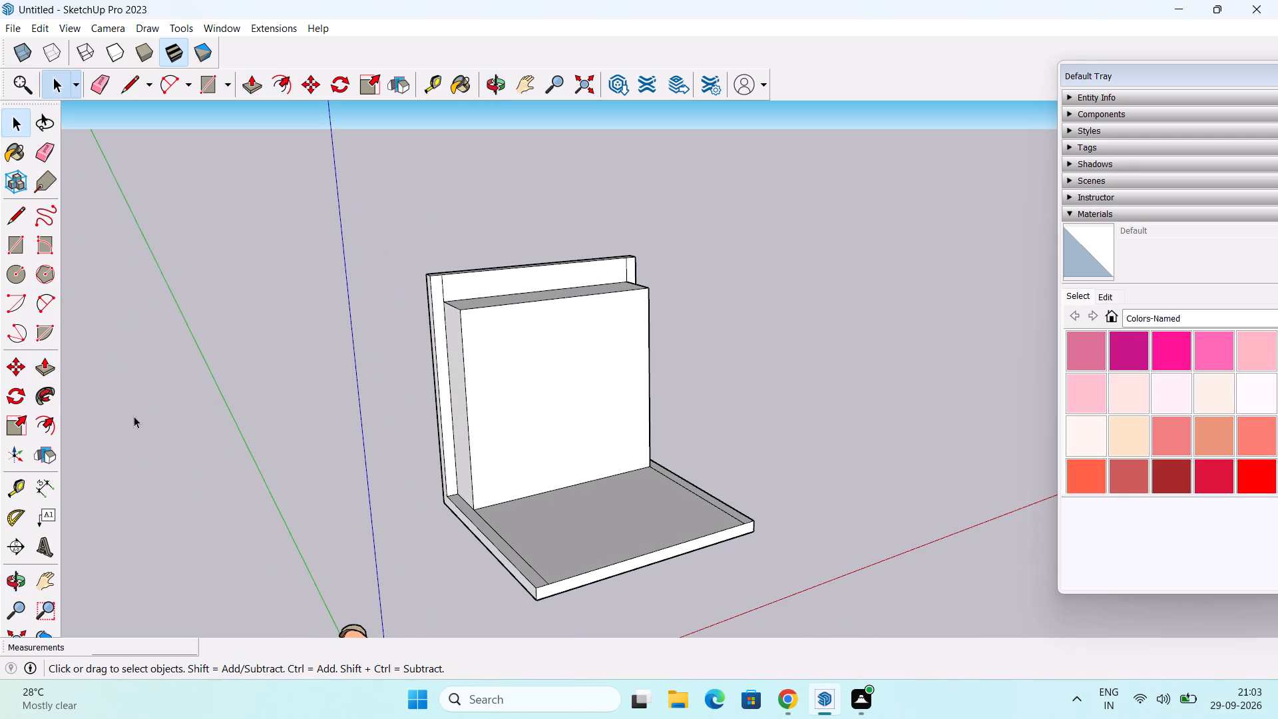
click(42, 417)
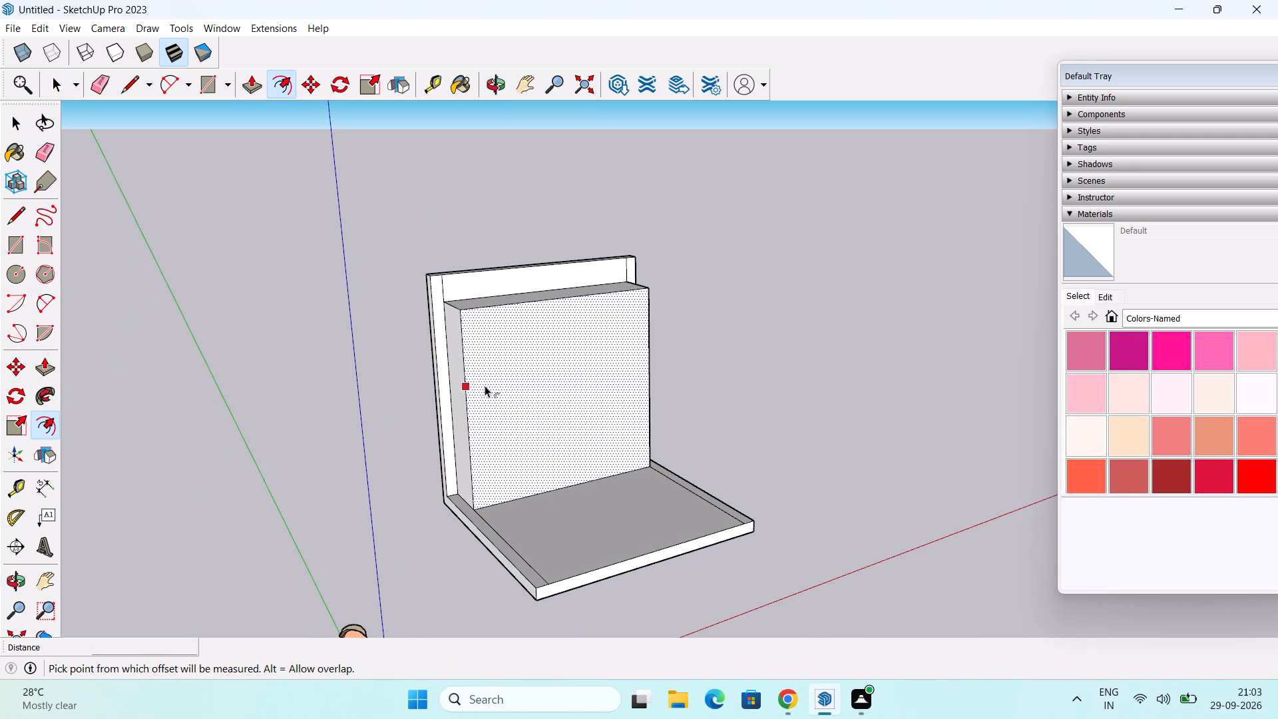
click(475, 391)
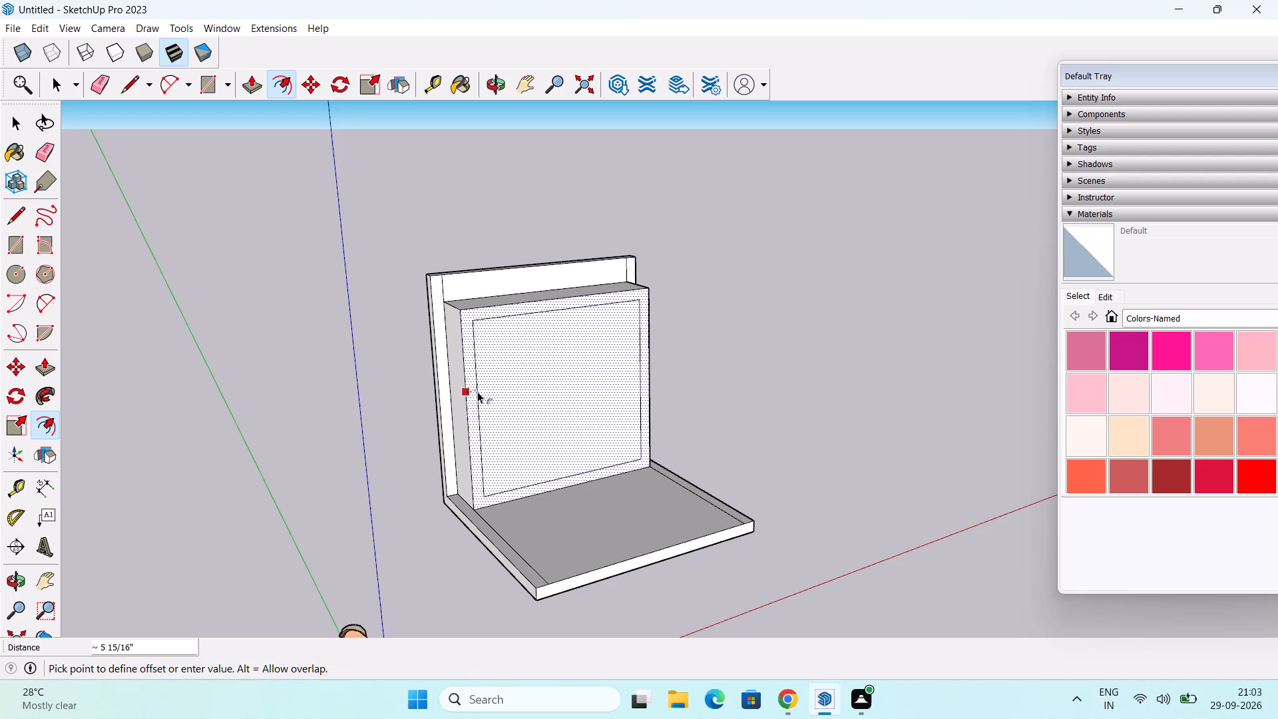
text(3")
key(Return)
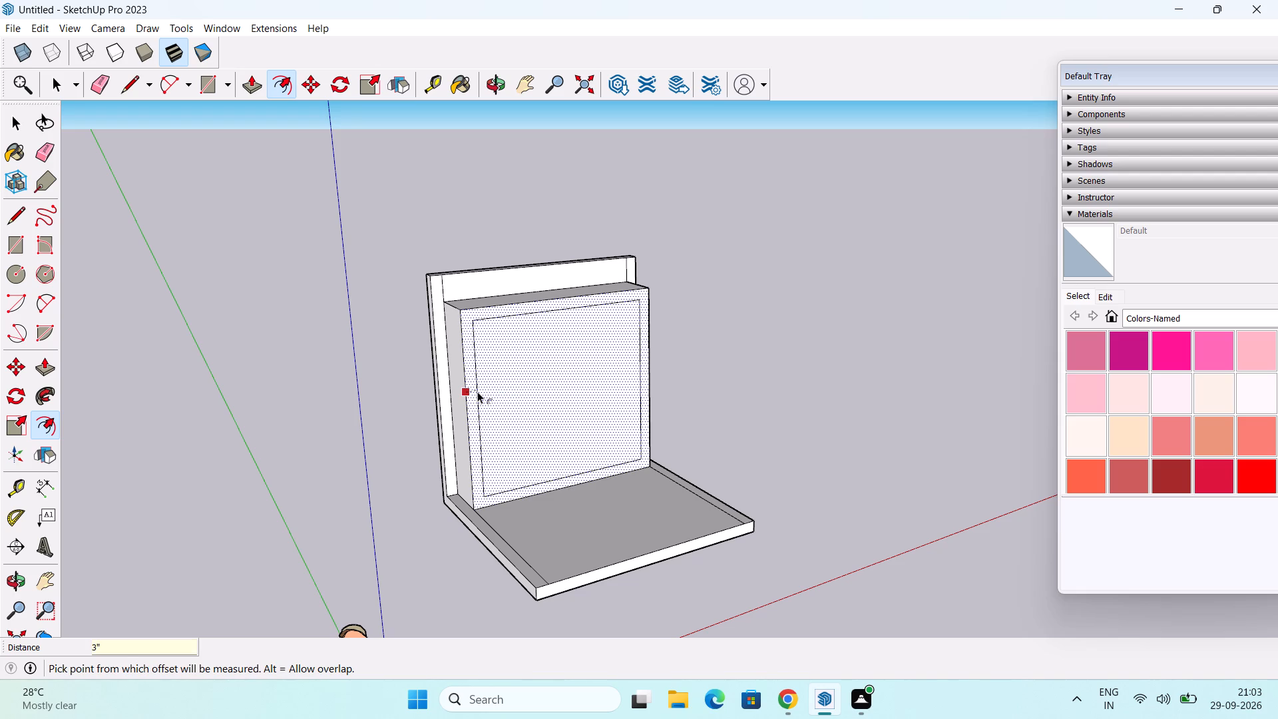
Push/Pull the narrow 3" border around the projecting block's front face 1" outward.
key(space)
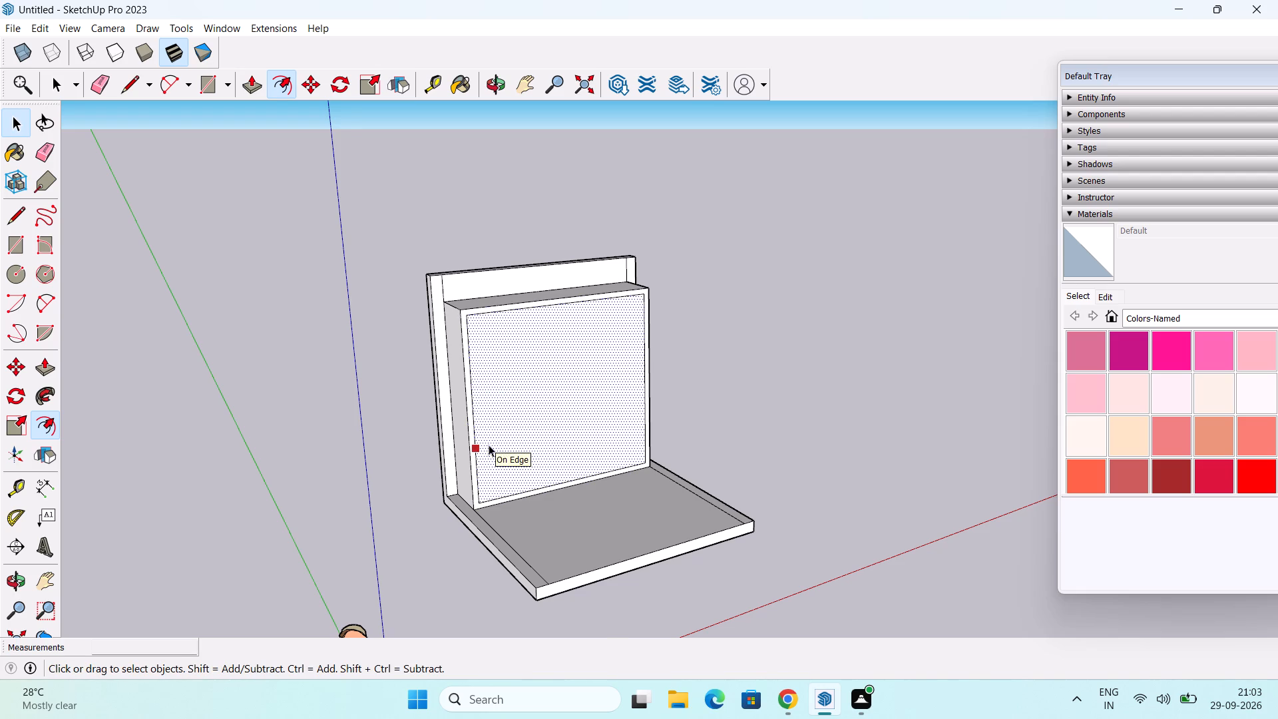
scroll(489, 445, down, 1)
click(748, 286)
middle_drag(604, 442, 534, 420)
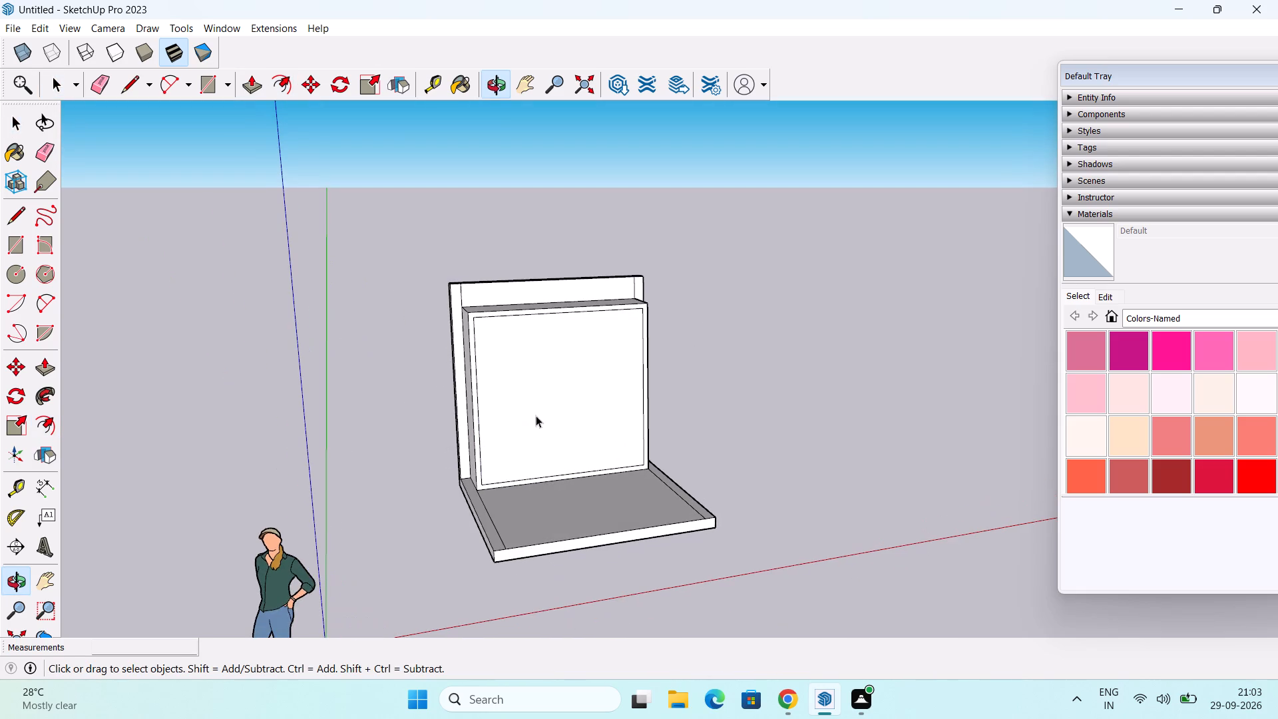
scroll(574, 385, up, 2)
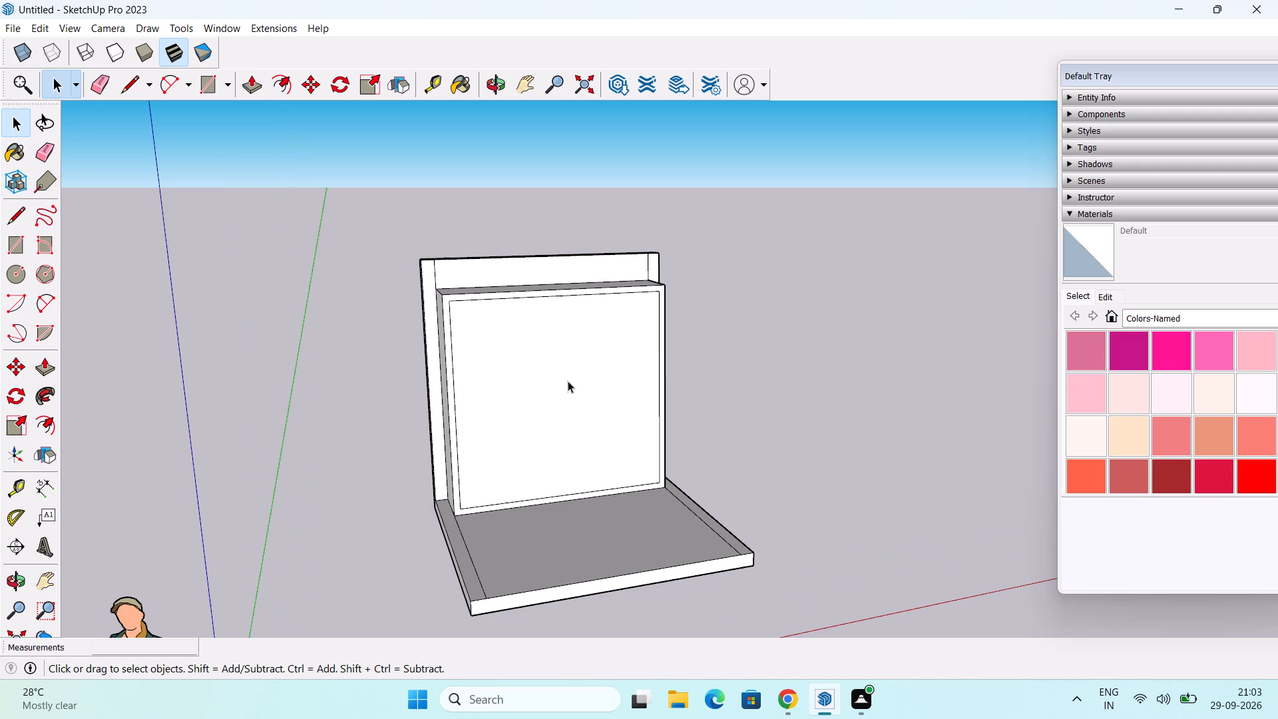
middle_drag(568, 379, 528, 390)
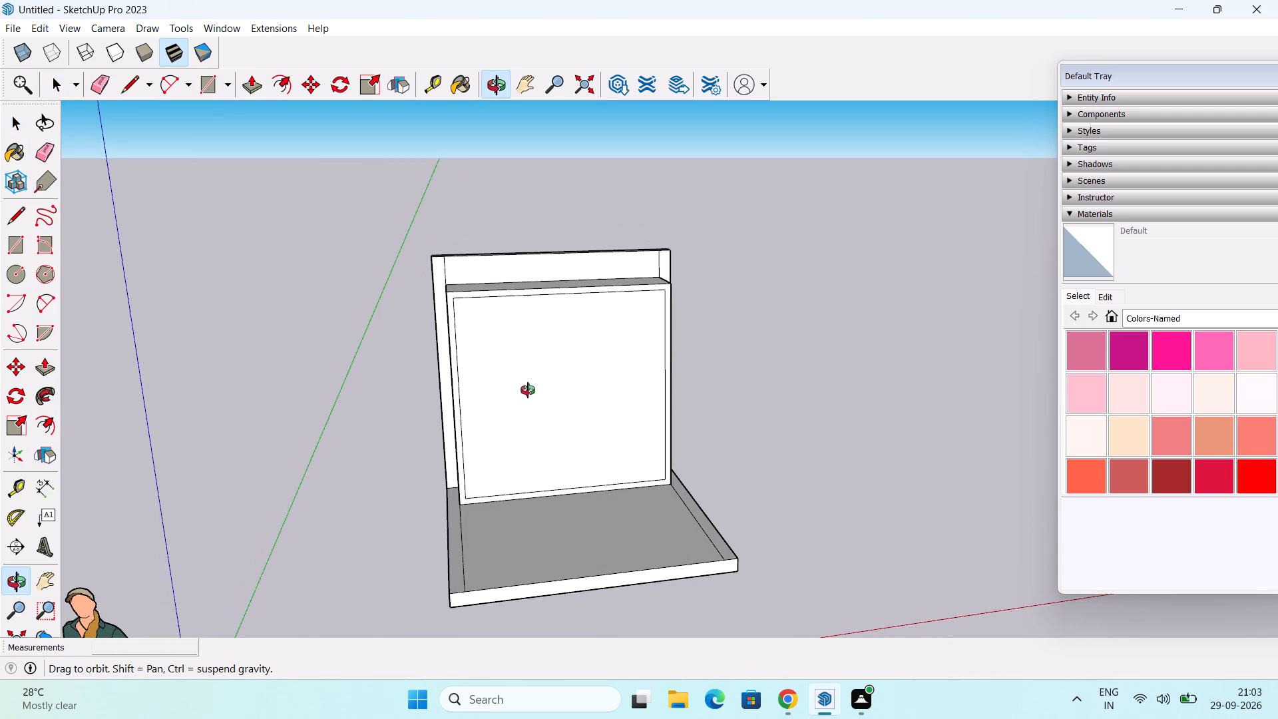
middle_drag(528, 390, 529, 390)
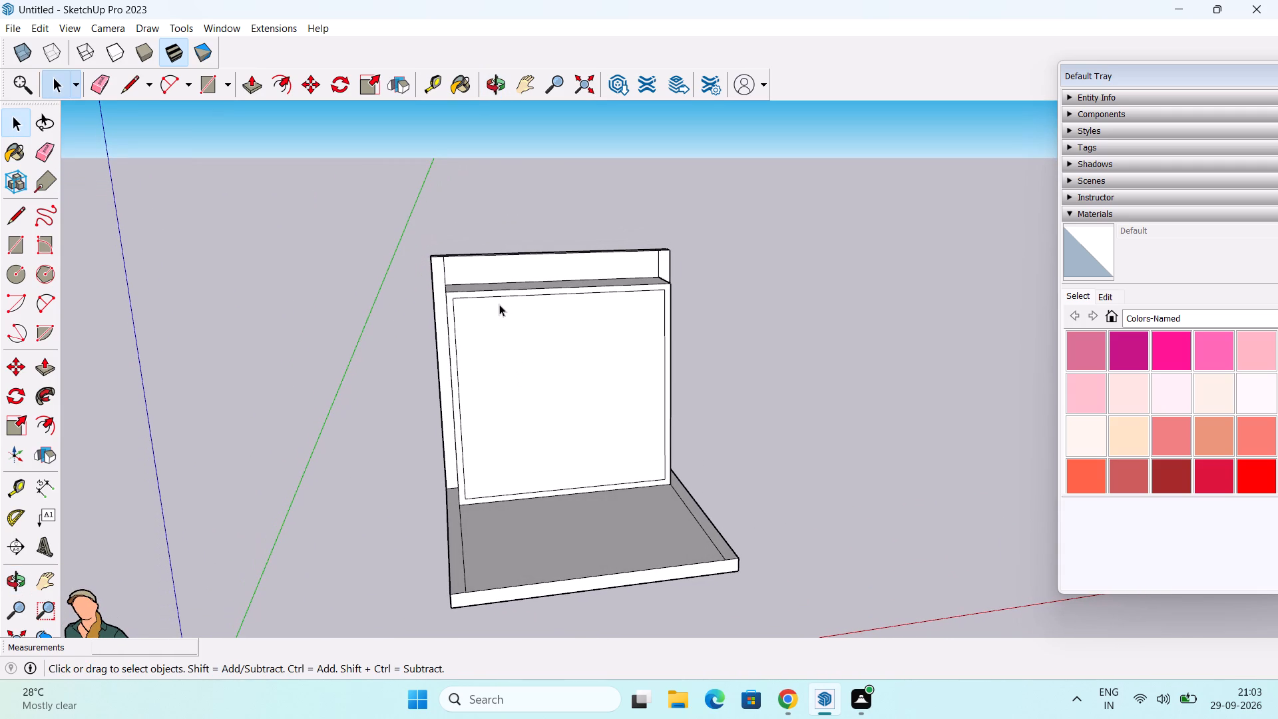
scroll(499, 304, up, 1)
key(p)
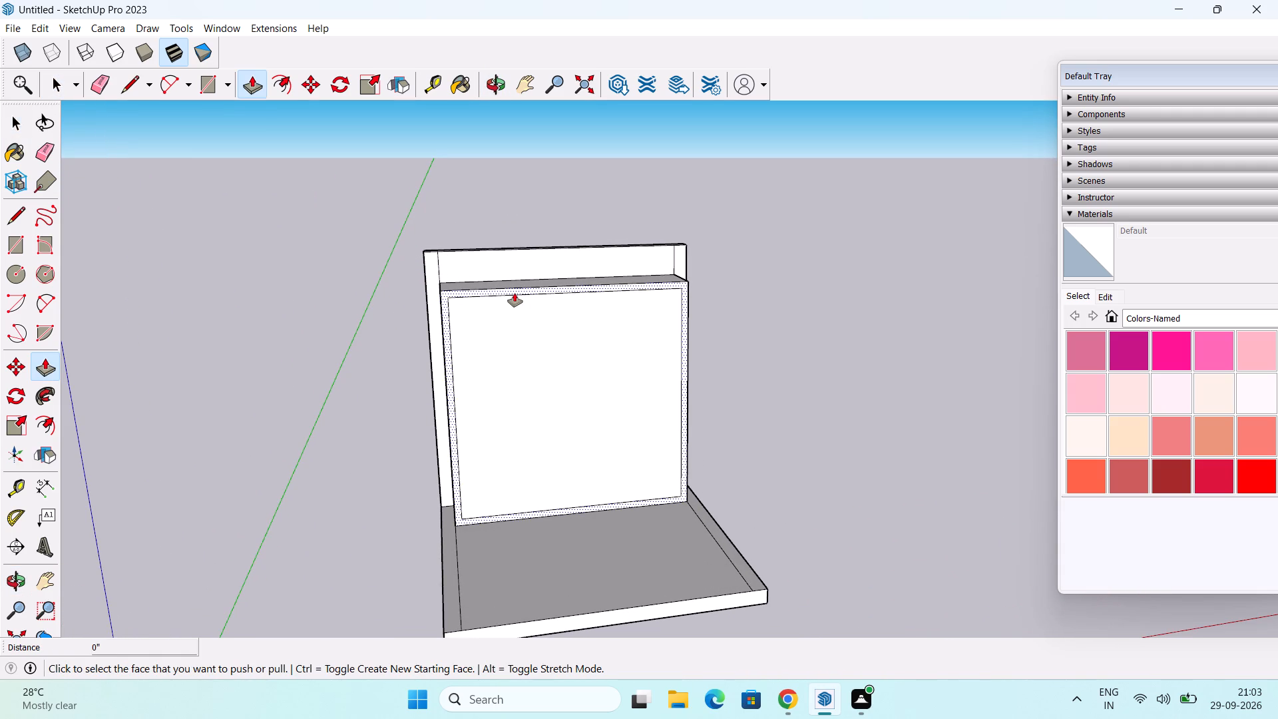
click(515, 293)
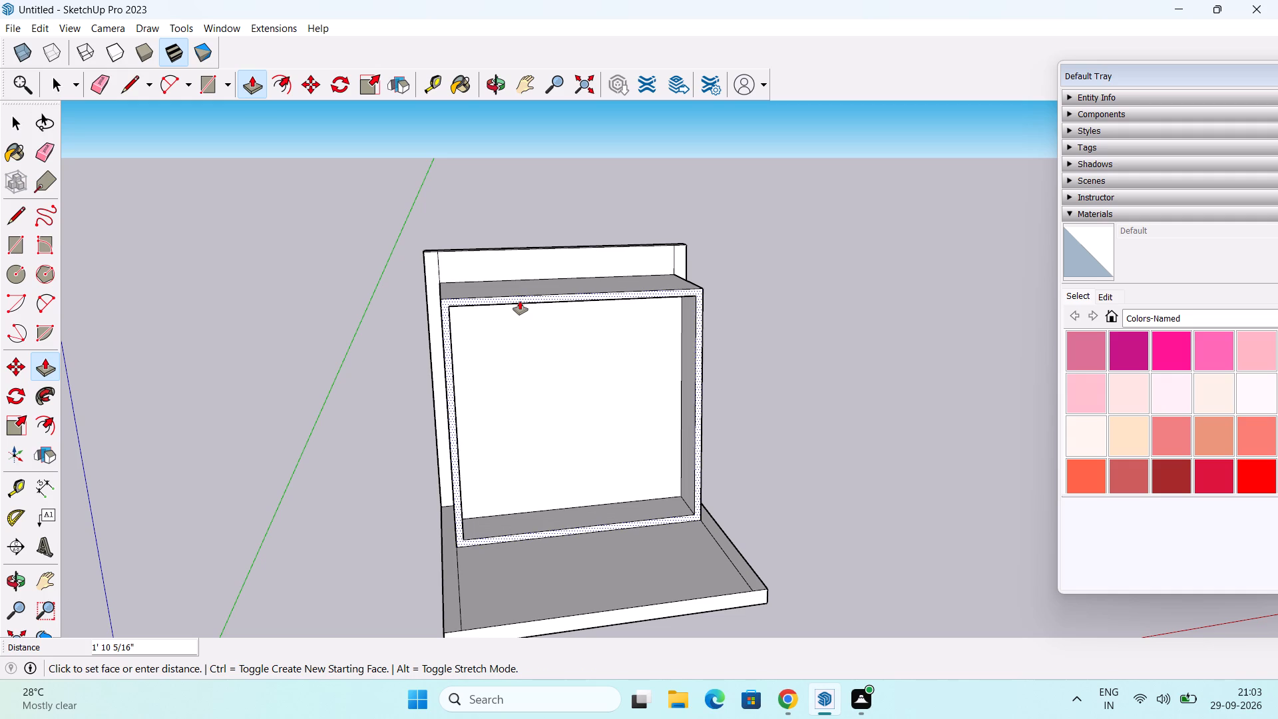
text(1")
key(Return)
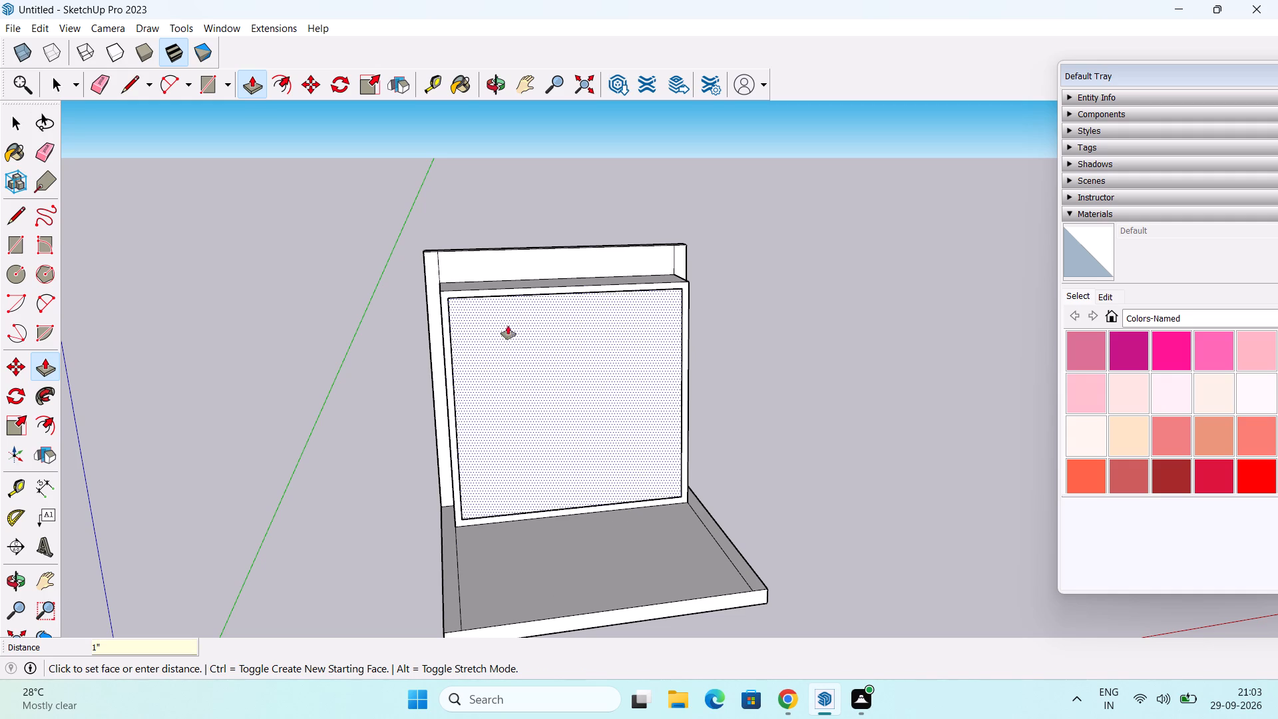
middle_drag(477, 354, 463, 154)
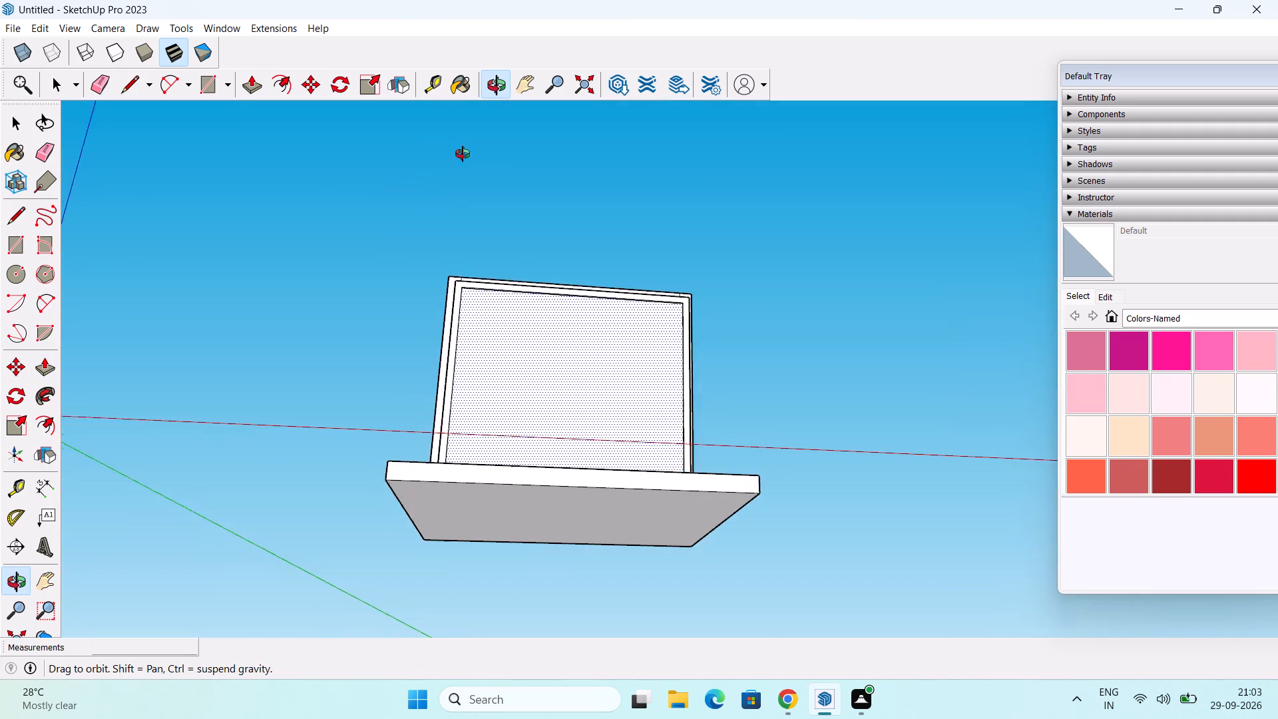
middle_drag(463, 154, 584, 381)
key(space)
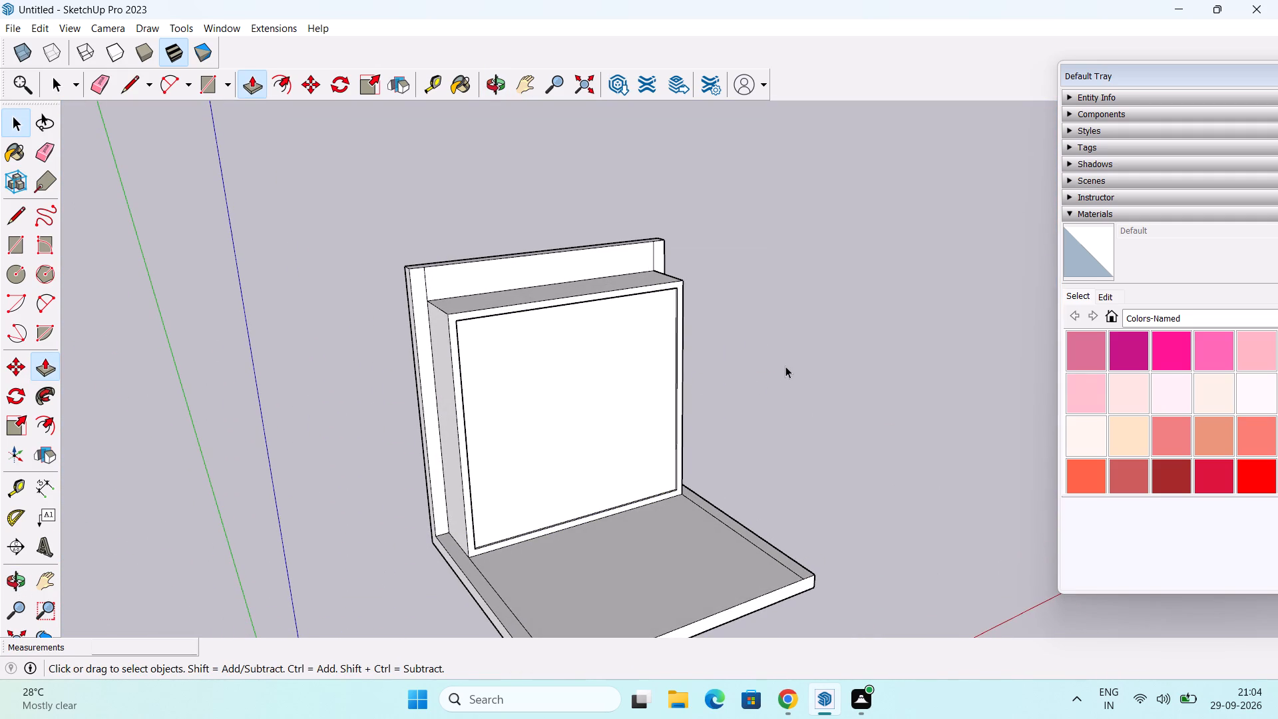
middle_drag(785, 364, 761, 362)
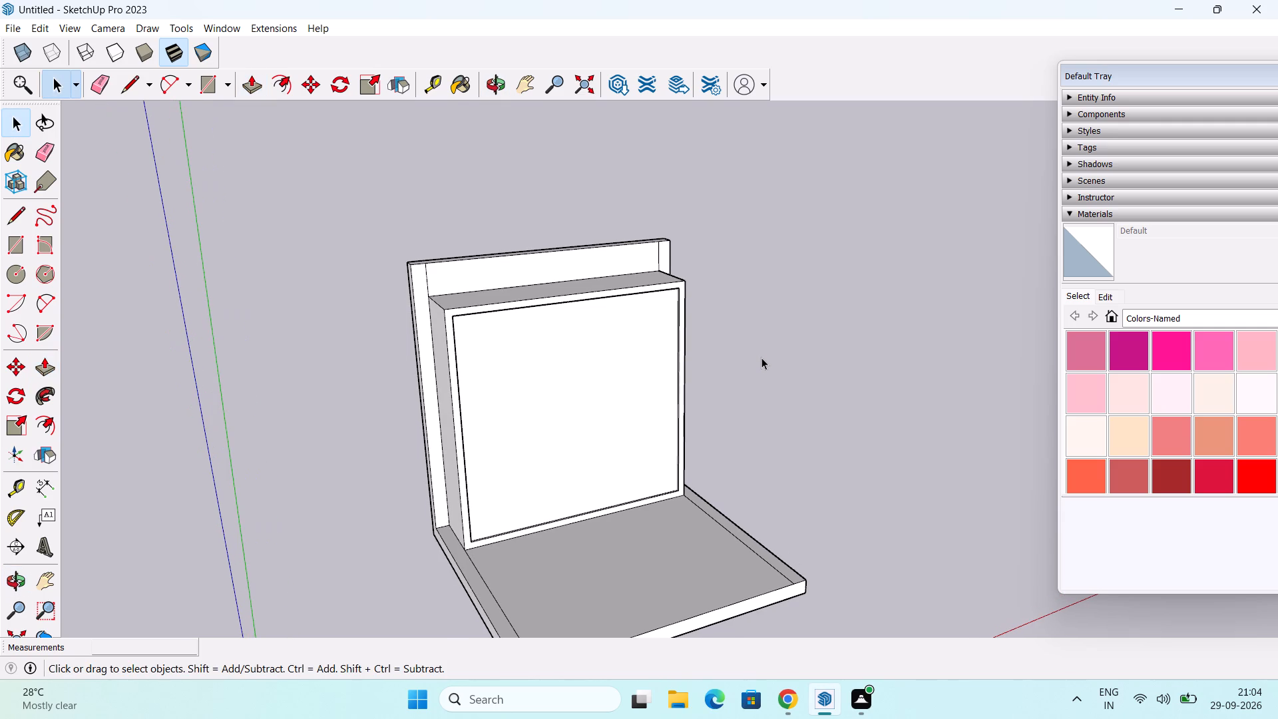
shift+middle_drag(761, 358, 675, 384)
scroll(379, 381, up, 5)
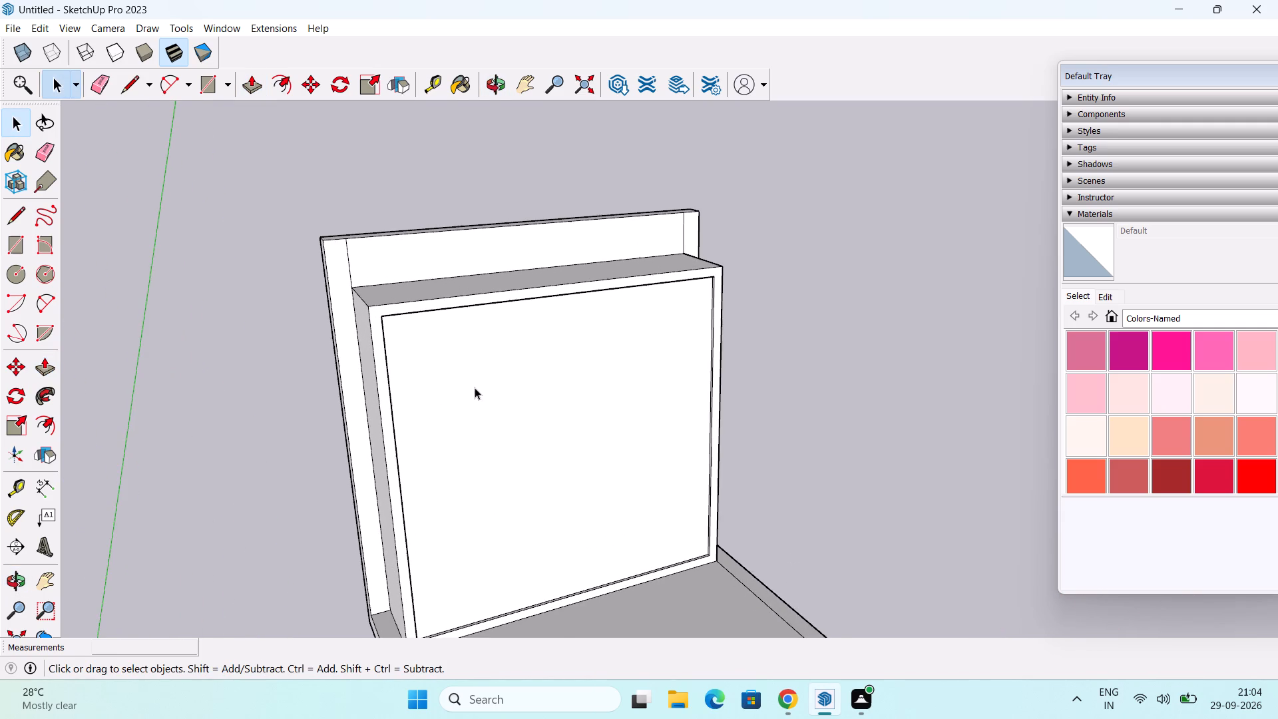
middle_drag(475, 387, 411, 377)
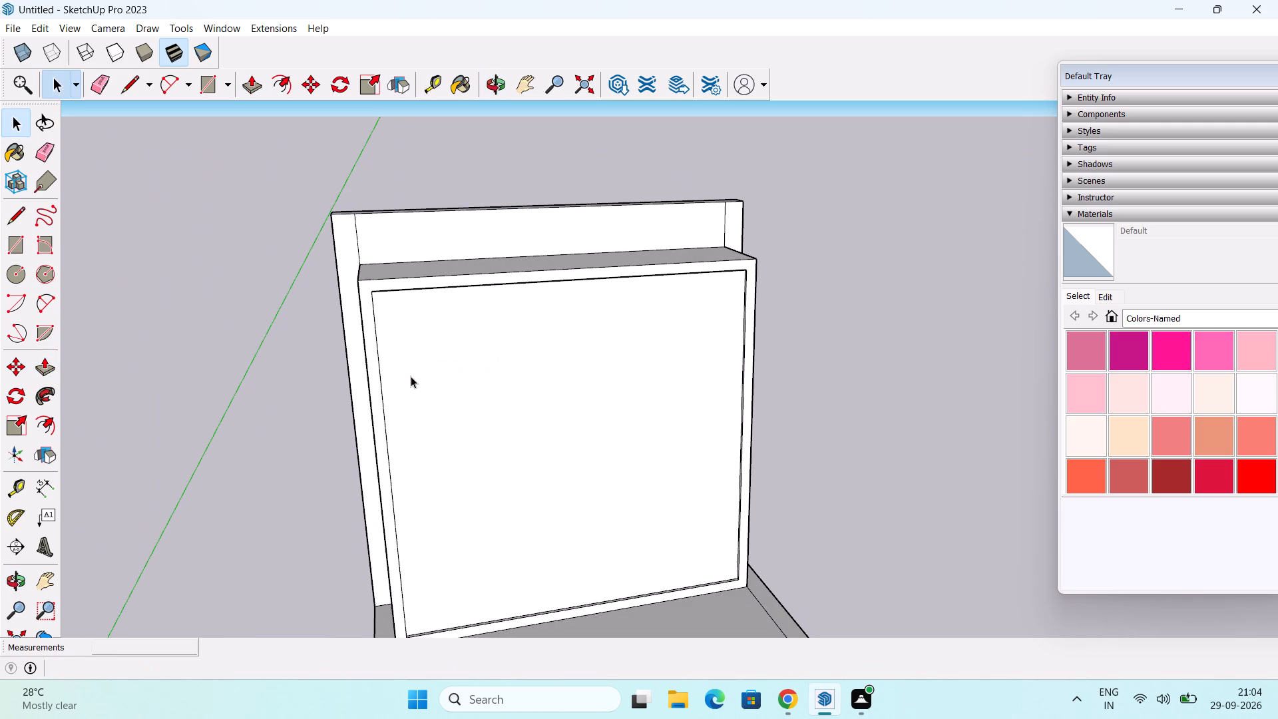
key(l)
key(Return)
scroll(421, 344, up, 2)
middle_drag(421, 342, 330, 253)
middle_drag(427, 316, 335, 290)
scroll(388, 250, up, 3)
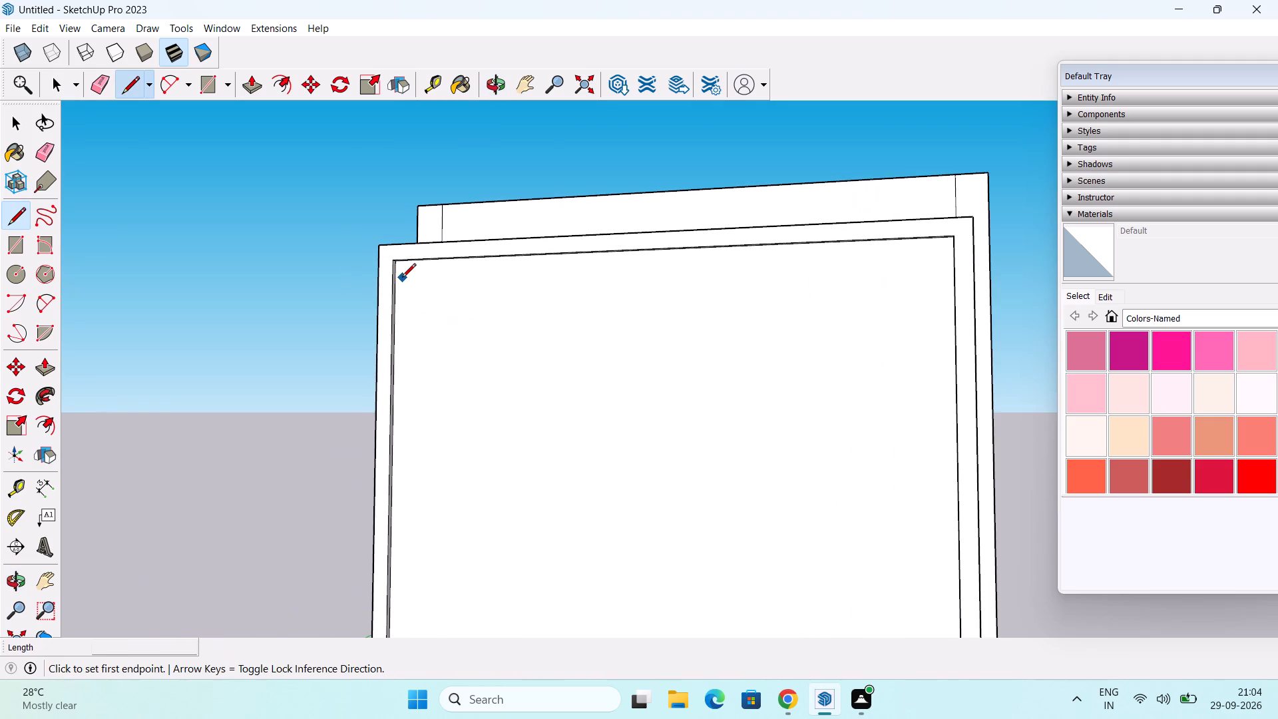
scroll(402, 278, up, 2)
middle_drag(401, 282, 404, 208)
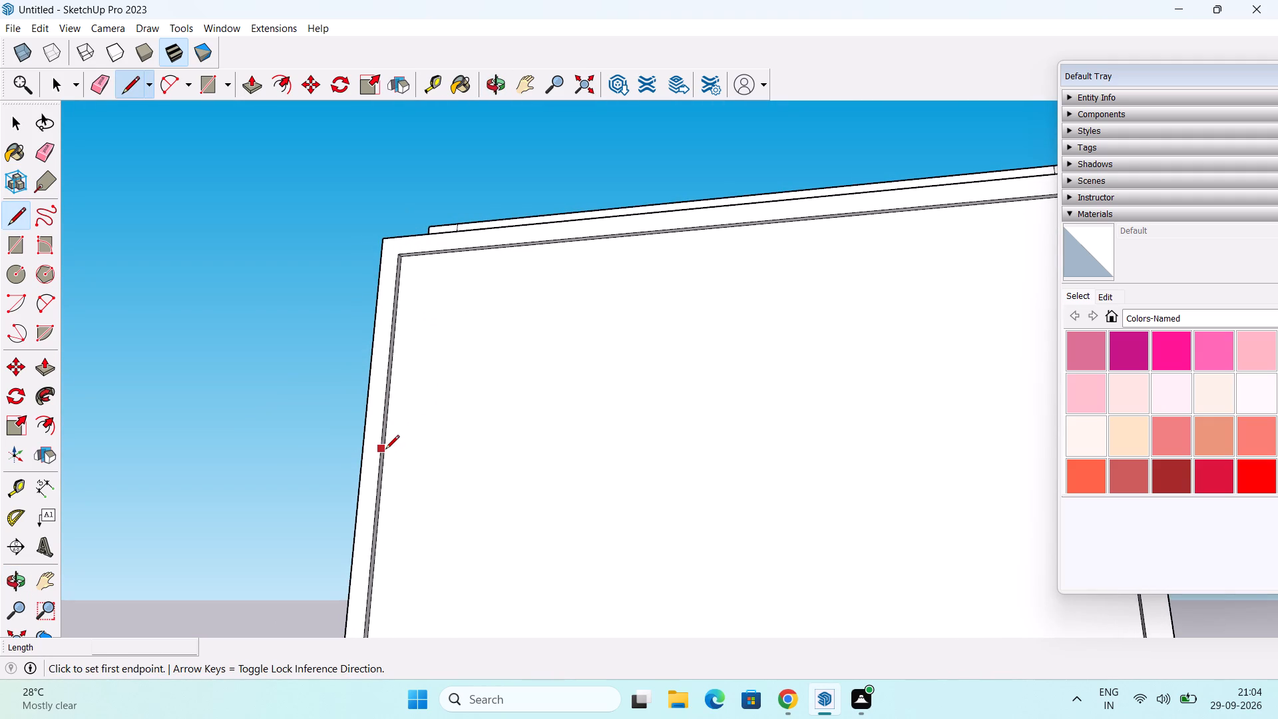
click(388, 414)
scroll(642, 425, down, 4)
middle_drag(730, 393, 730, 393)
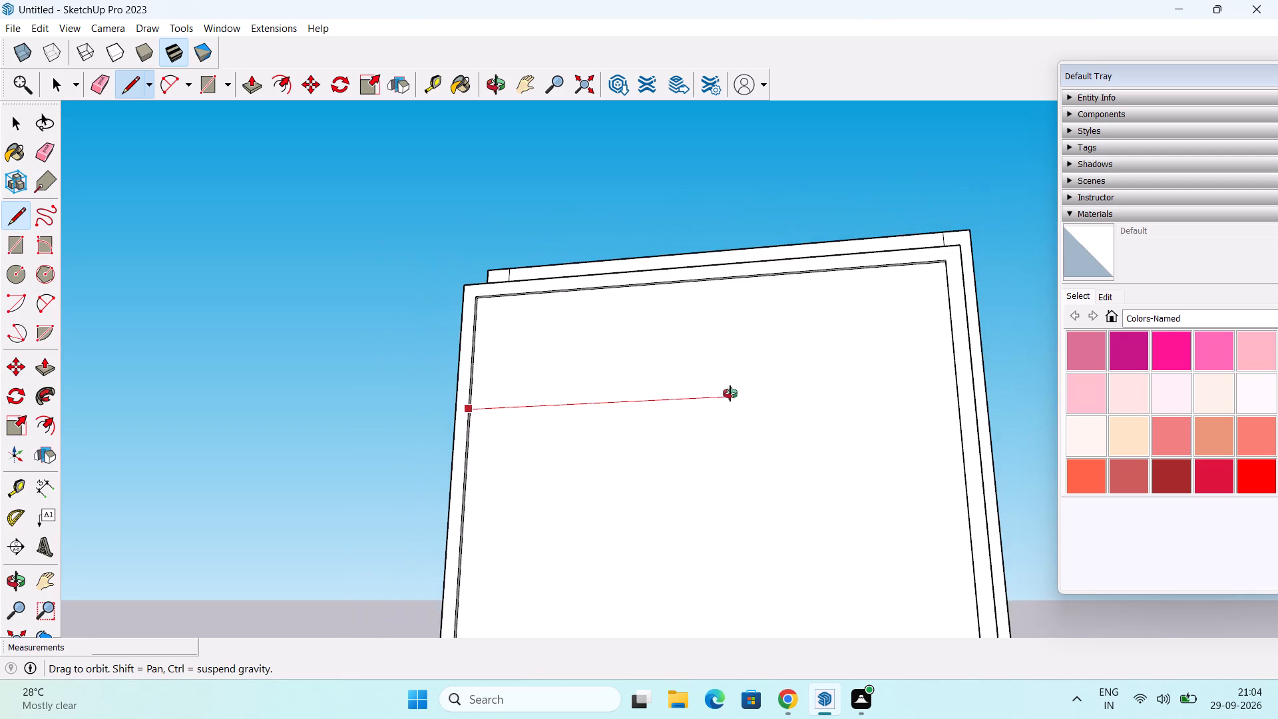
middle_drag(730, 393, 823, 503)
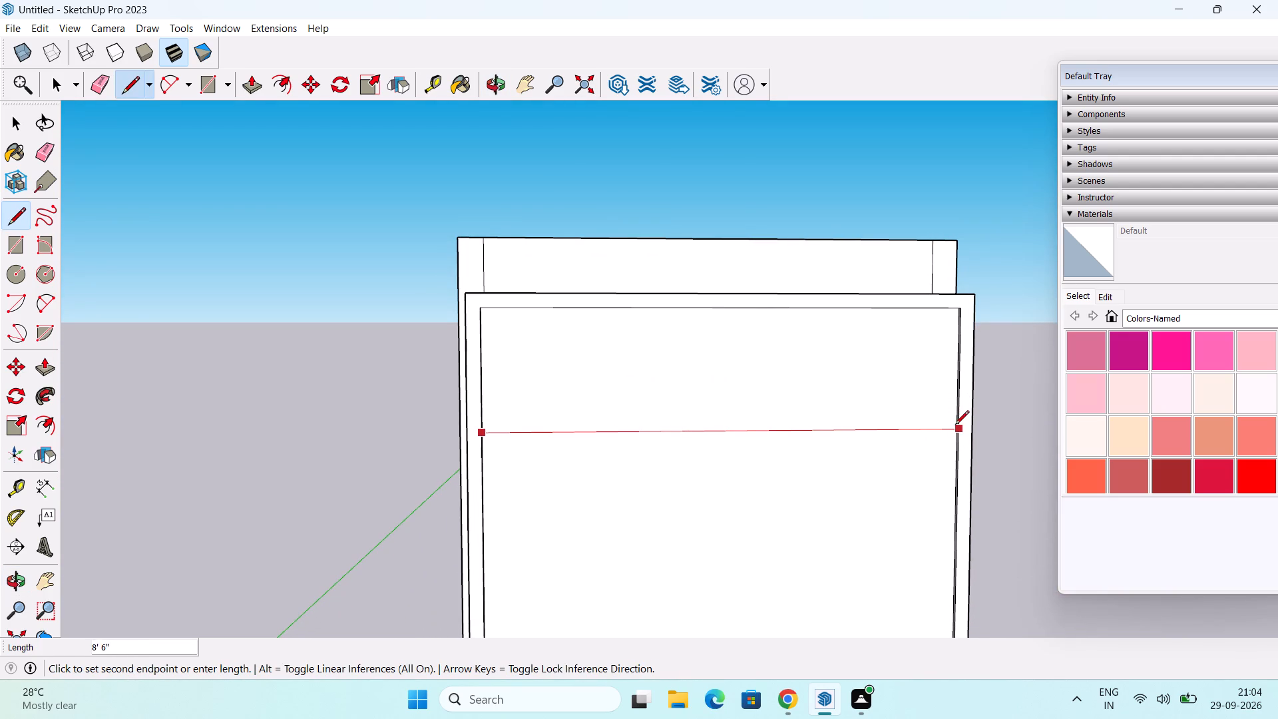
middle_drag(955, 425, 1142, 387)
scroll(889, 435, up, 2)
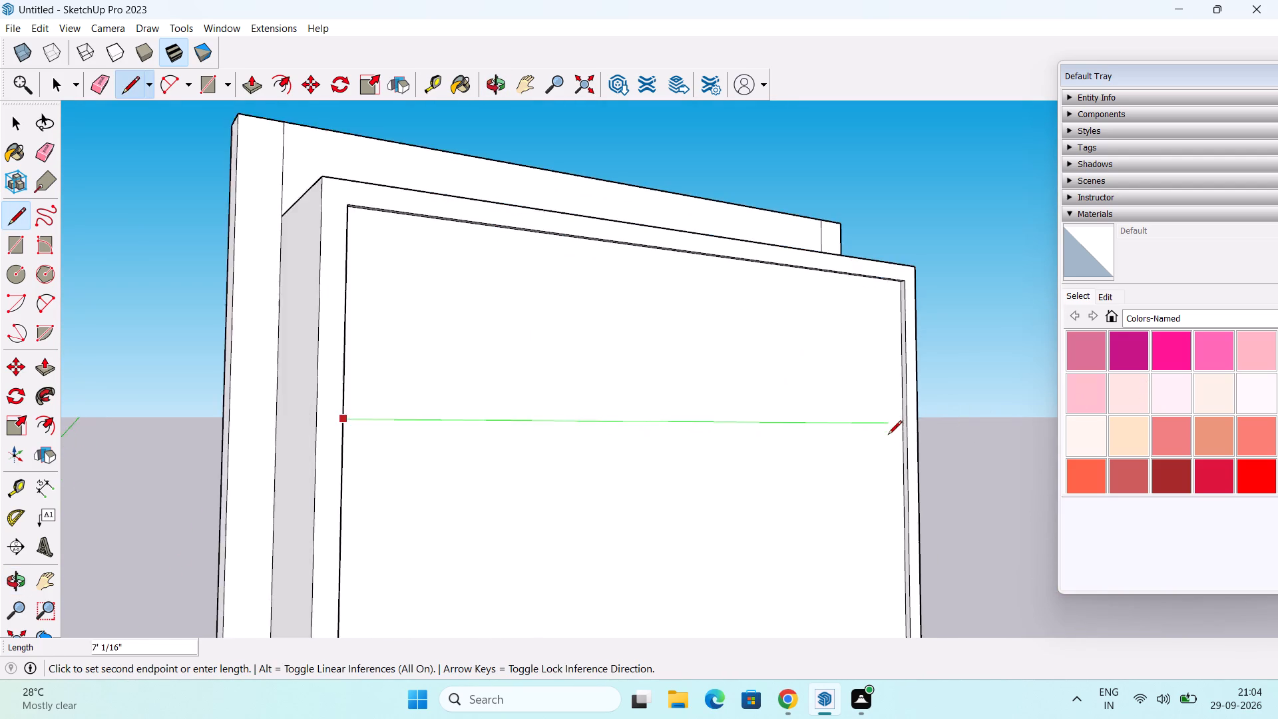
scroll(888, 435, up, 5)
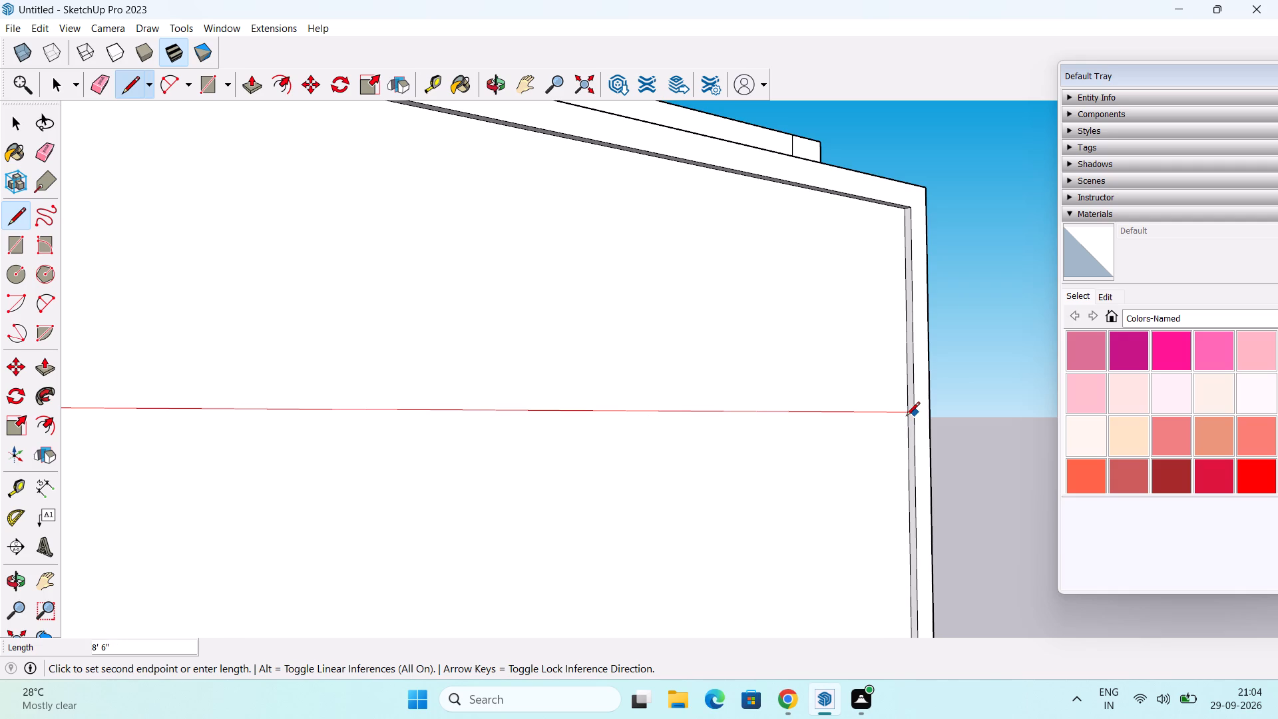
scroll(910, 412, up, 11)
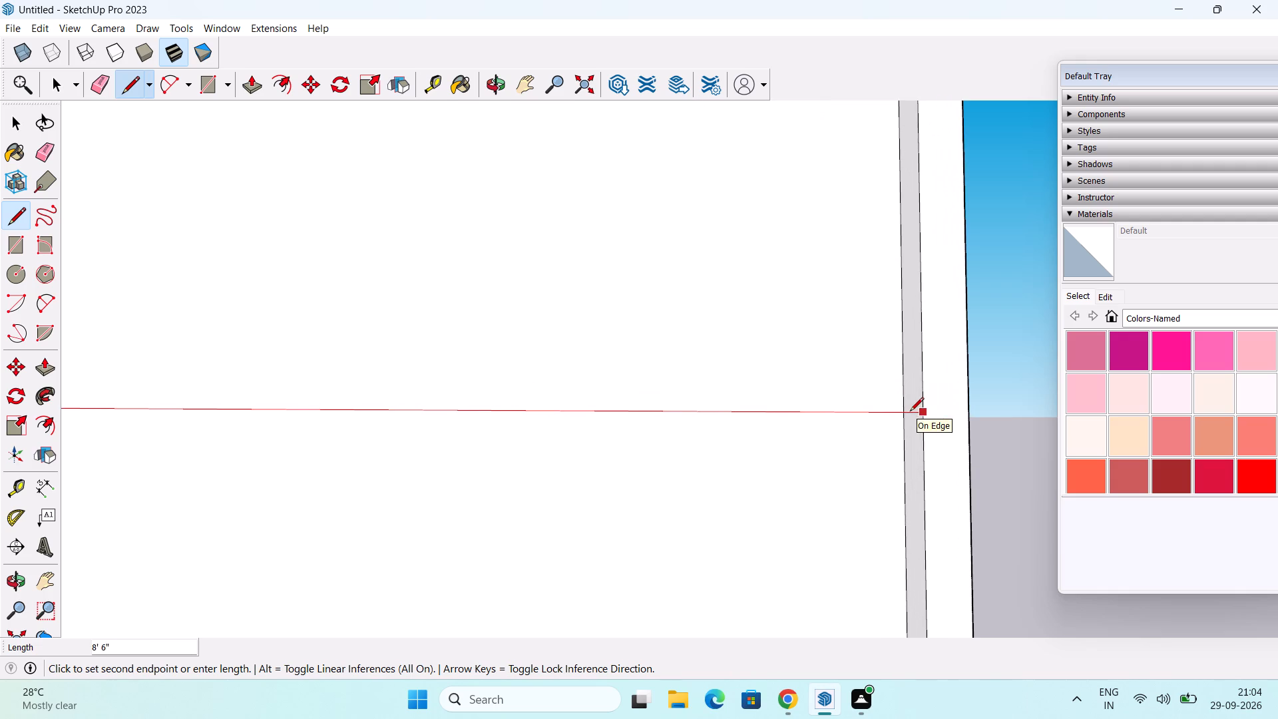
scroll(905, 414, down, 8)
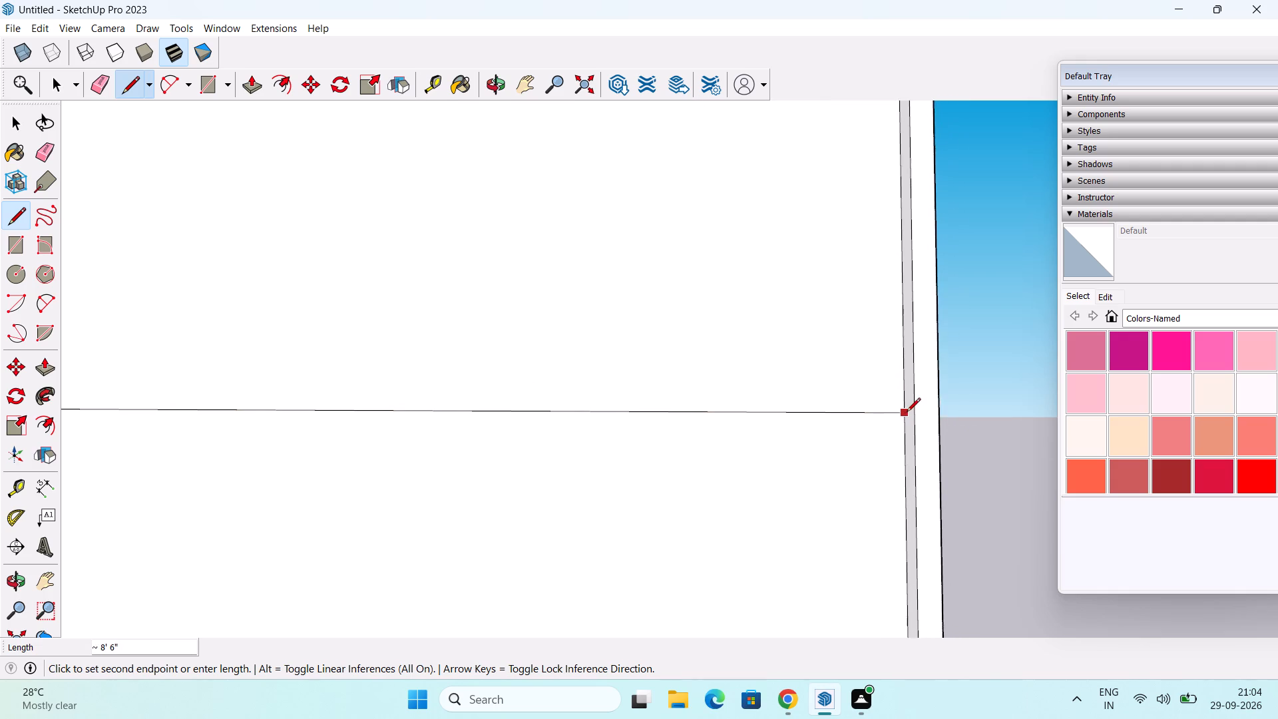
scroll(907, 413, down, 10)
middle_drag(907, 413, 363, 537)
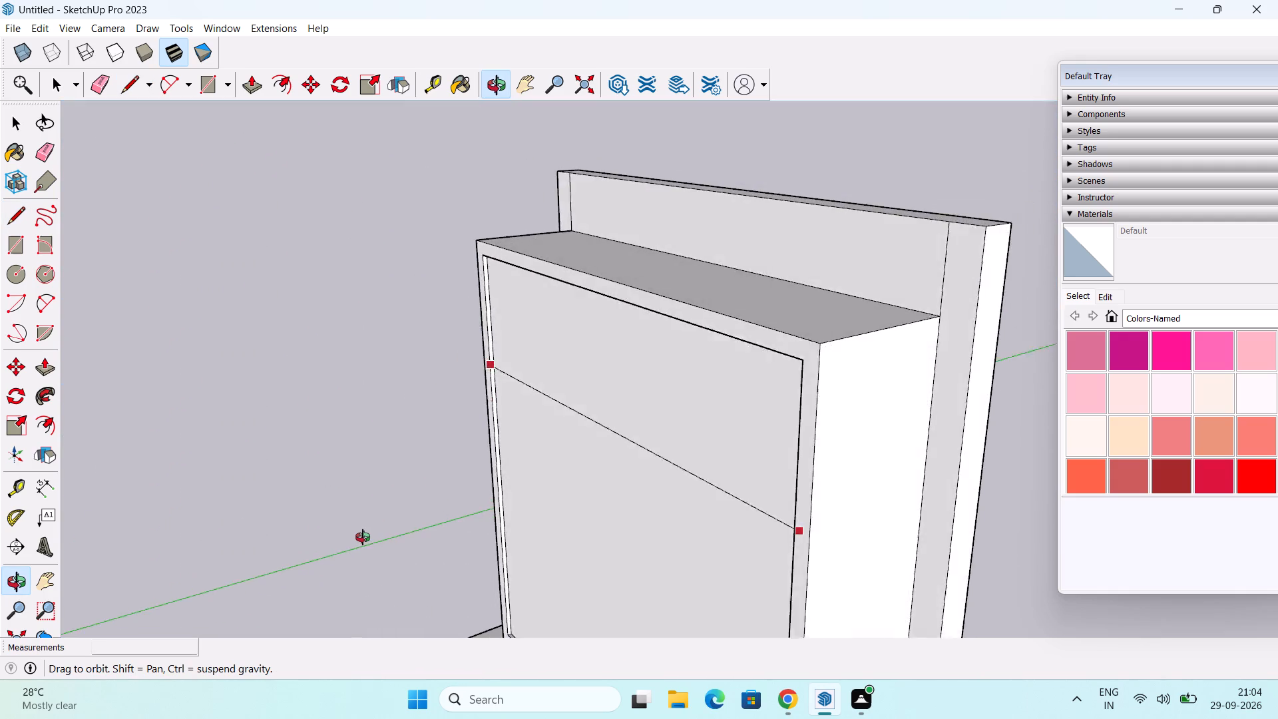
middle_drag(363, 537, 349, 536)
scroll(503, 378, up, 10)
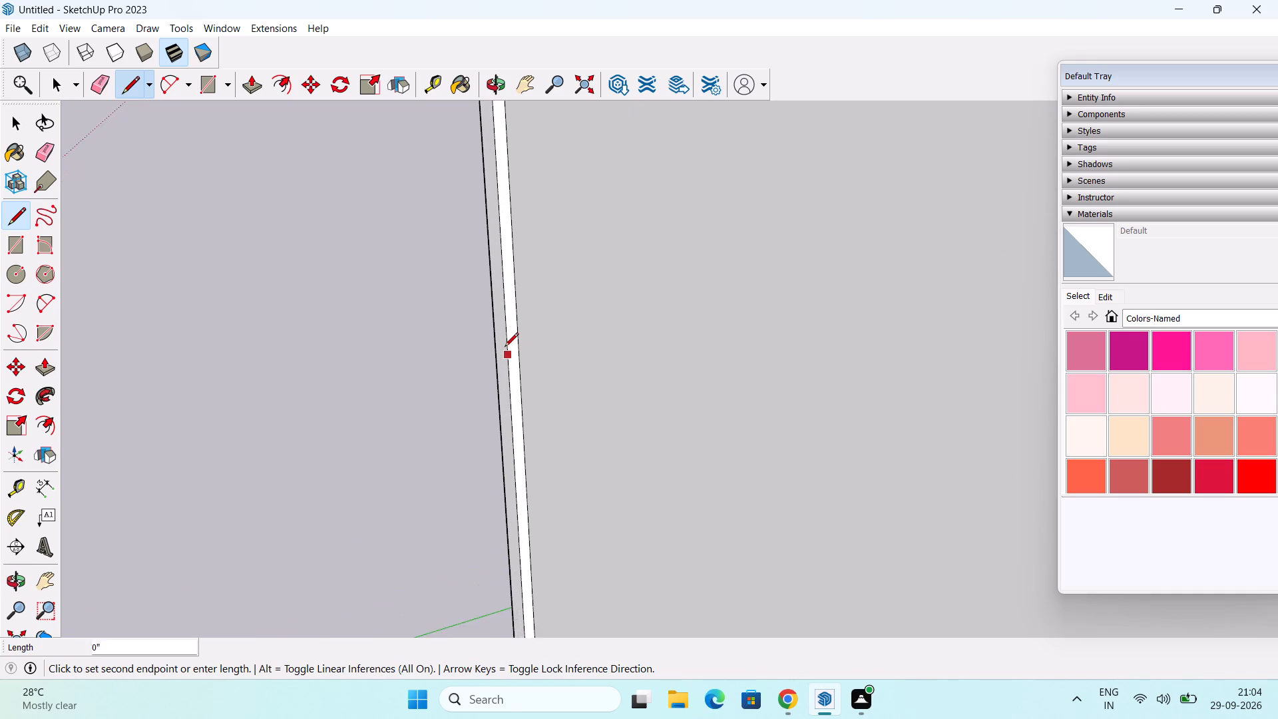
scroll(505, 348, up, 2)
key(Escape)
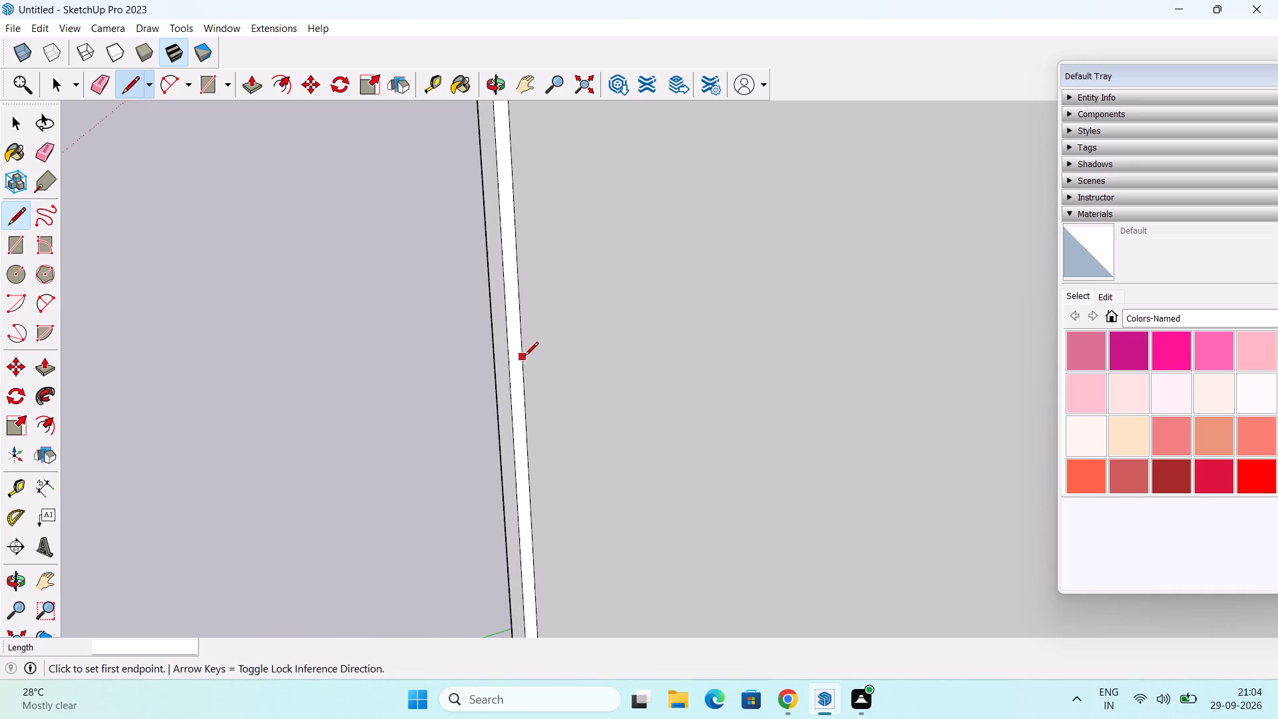
Draw a horizontal 8' 6" line across the upper part of the block's recessed front panel, from one side edge to the other.
click(525, 357)
scroll(753, 389, down, 9)
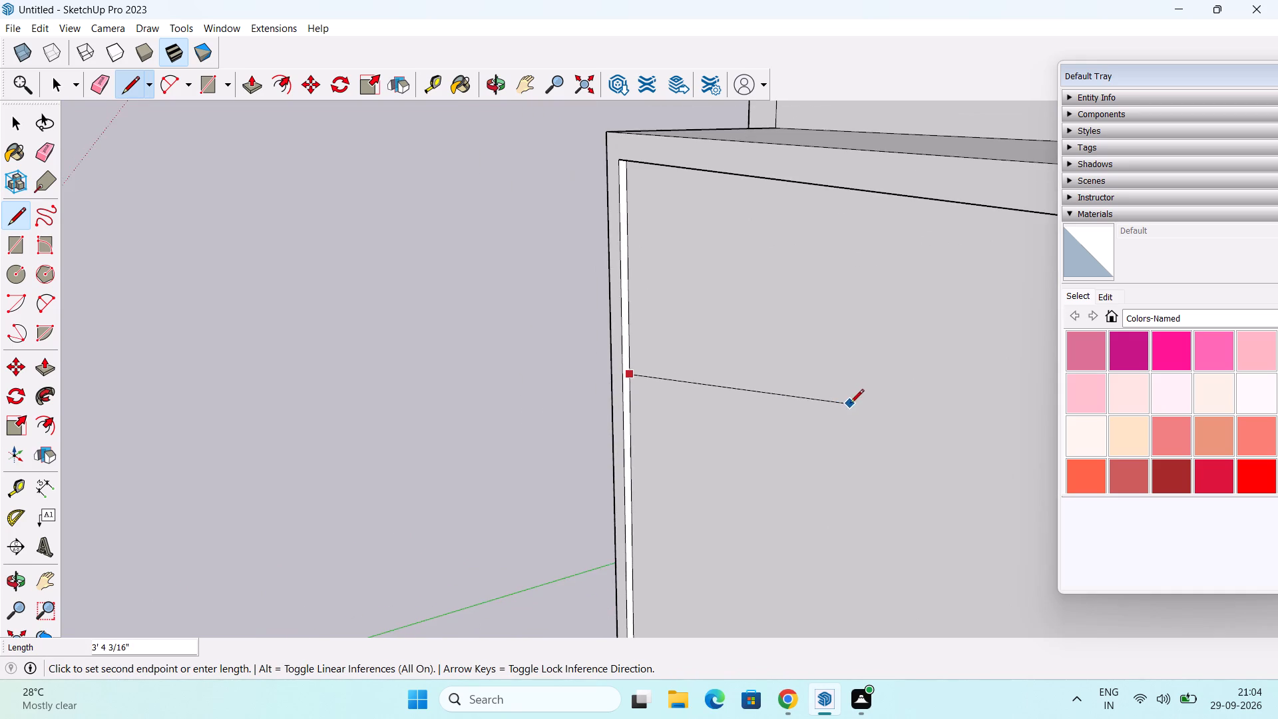
middle_drag(850, 403, 403, 388)
scroll(405, 387, down, 3)
middle_drag(559, 525, 762, 364)
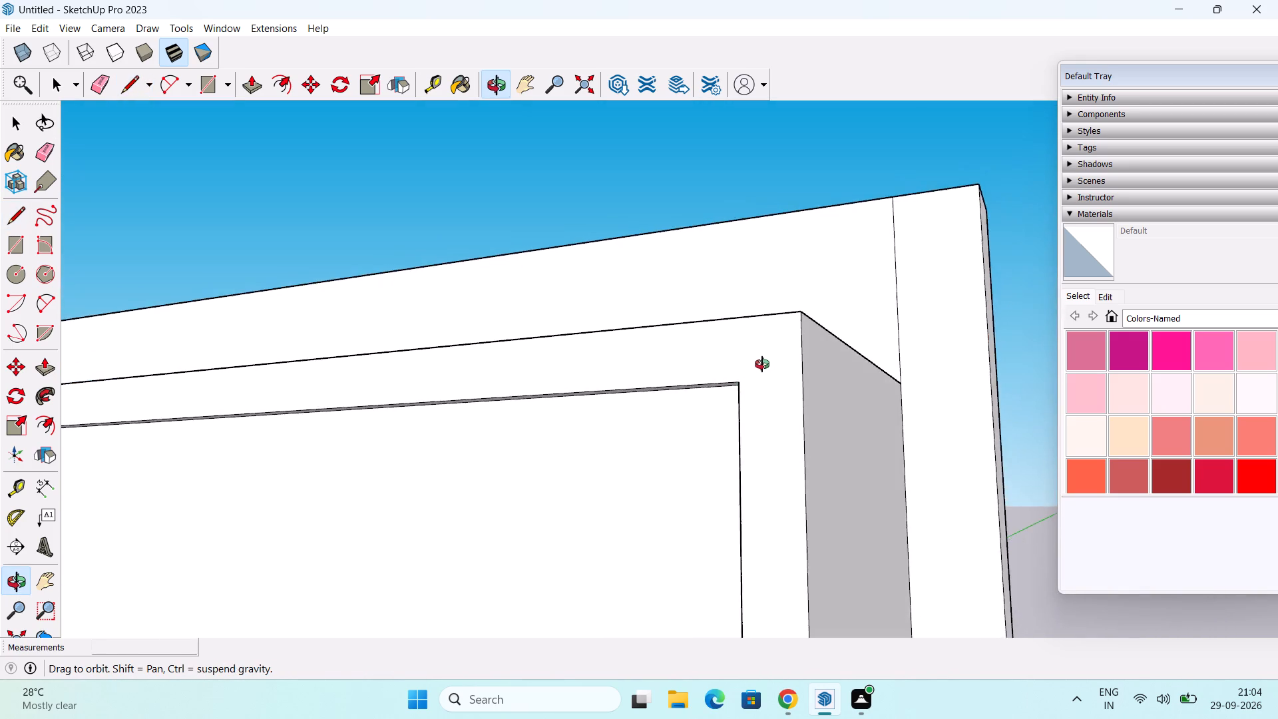
middle_drag(762, 364, 753, 407)
shift+middle_drag(605, 522, 830, 248)
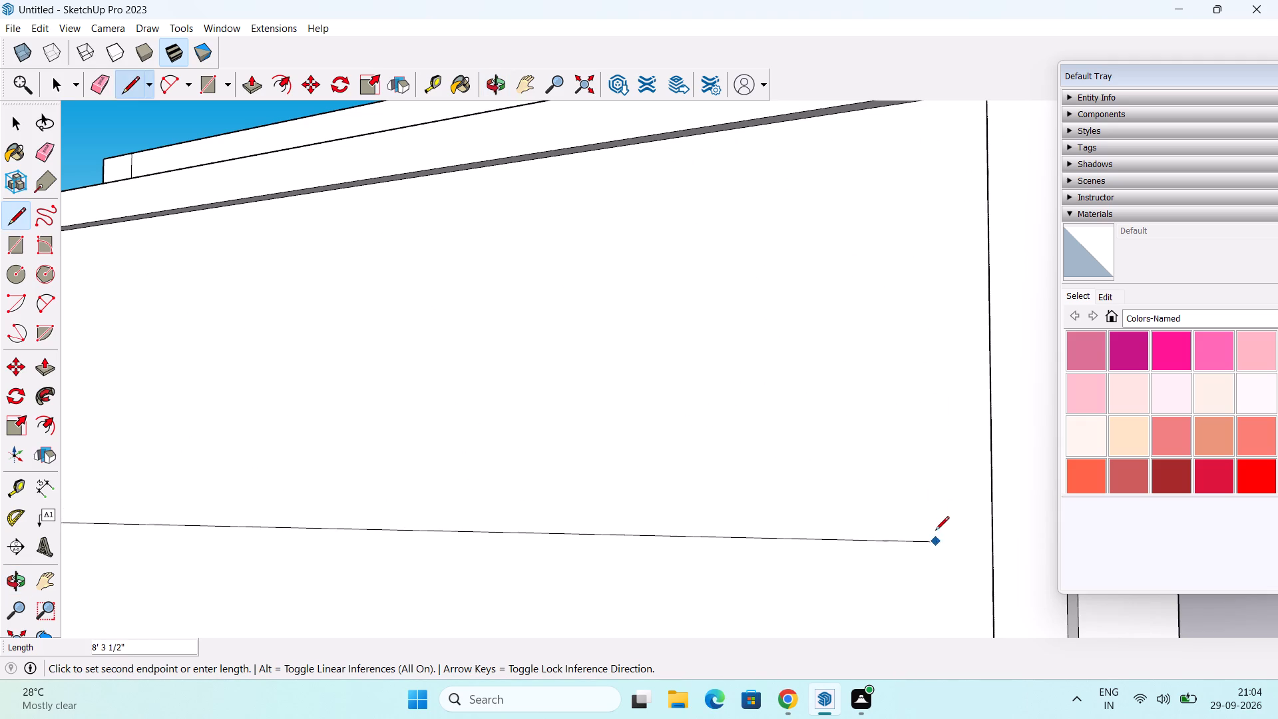
middle_drag(904, 380, 1046, 538)
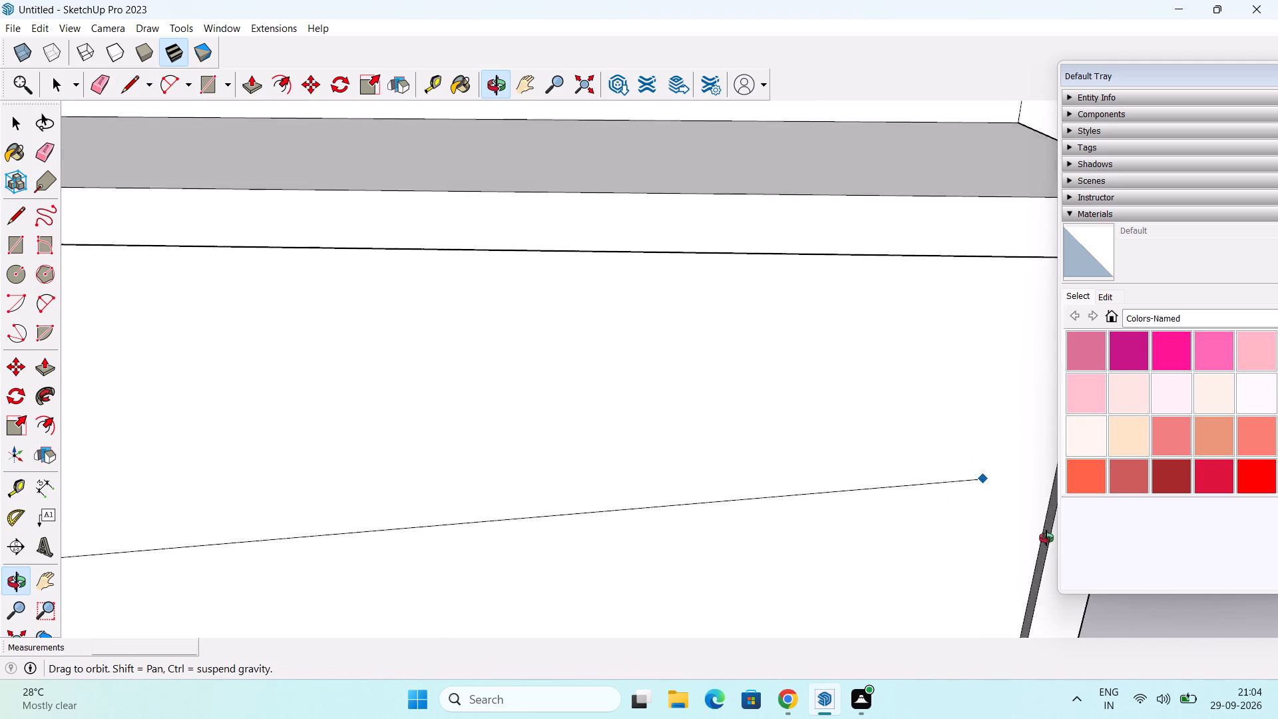
middle_drag(1046, 538, 1051, 509)
shift+middle_drag(994, 540, 950, 363)
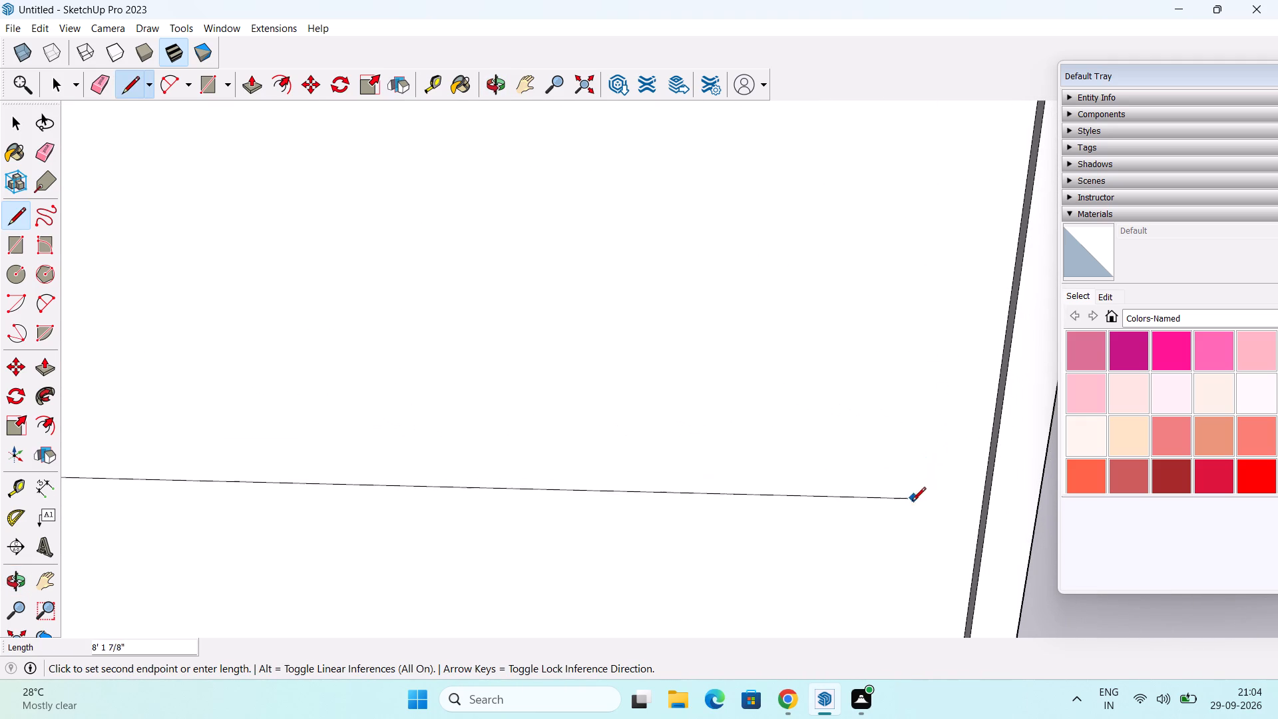
middle_drag(923, 479, 1017, 457)
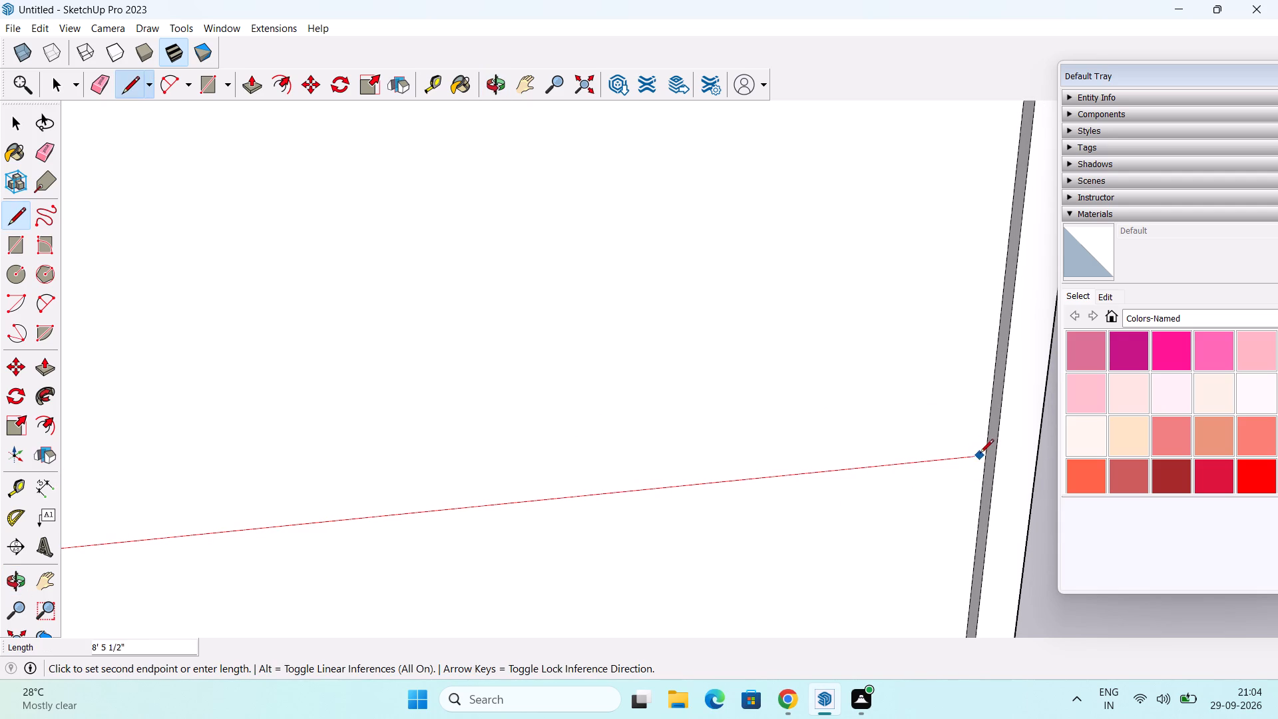
scroll(981, 453, up, 12)
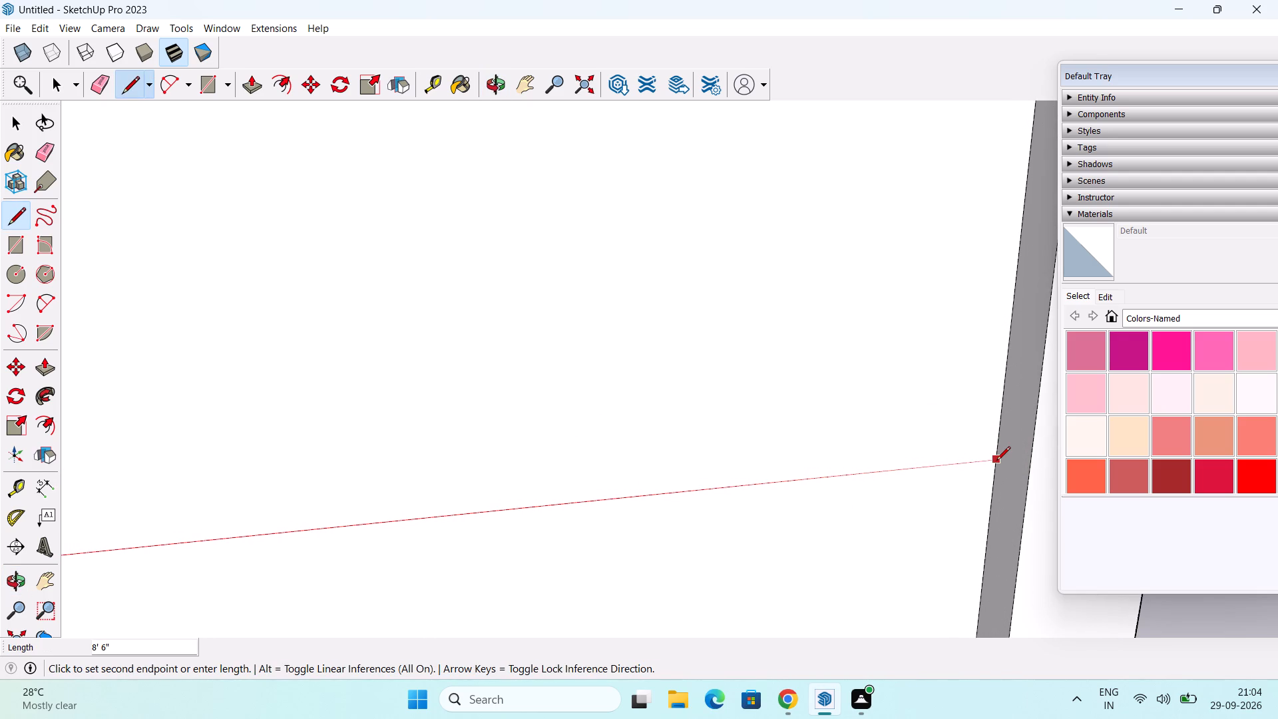
click(995, 460)
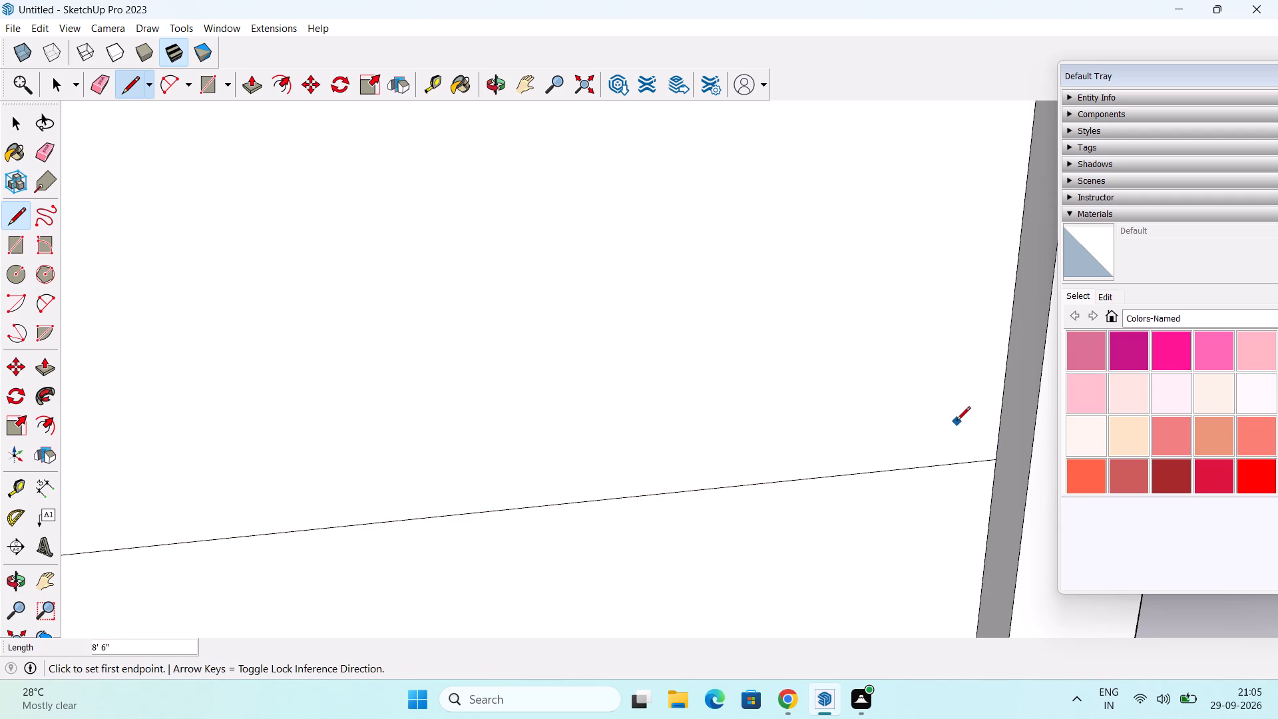
key(space)
scroll(968, 439, down, 5)
middle_drag(969, 448, 879, 485)
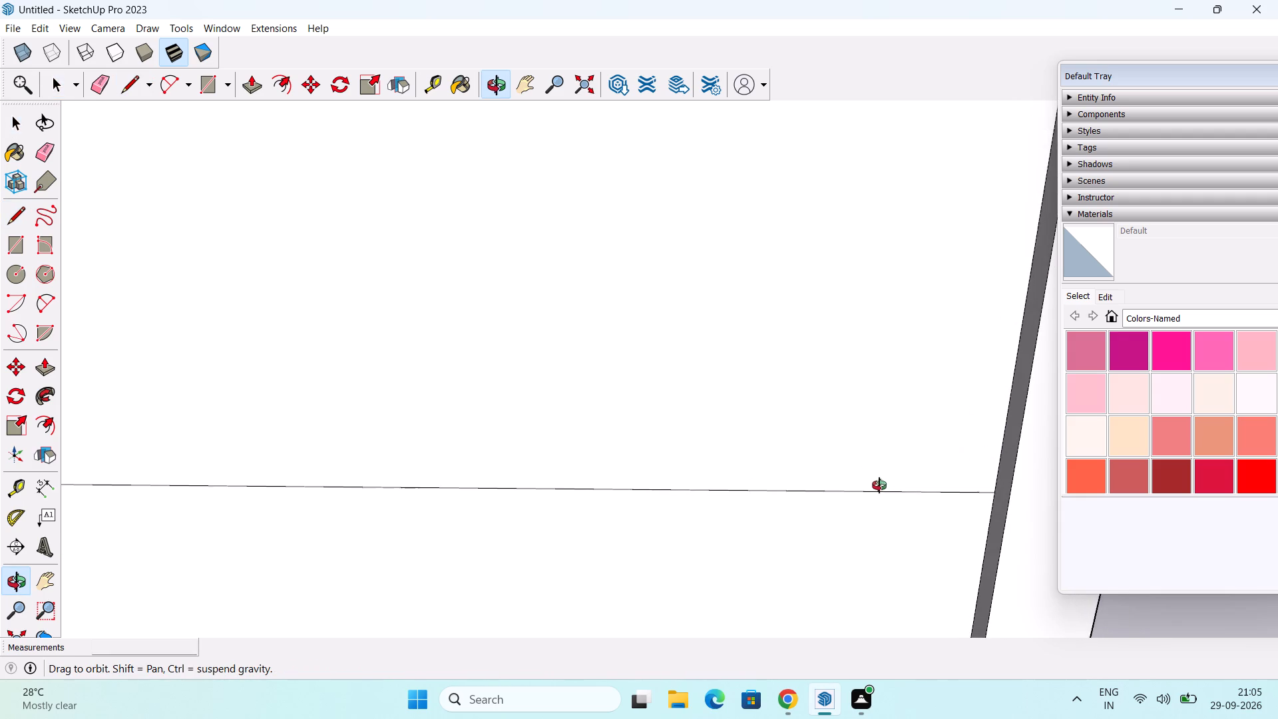
middle_drag(879, 485, 882, 493)
scroll(891, 490, down, 12)
scroll(573, 426, down, 7)
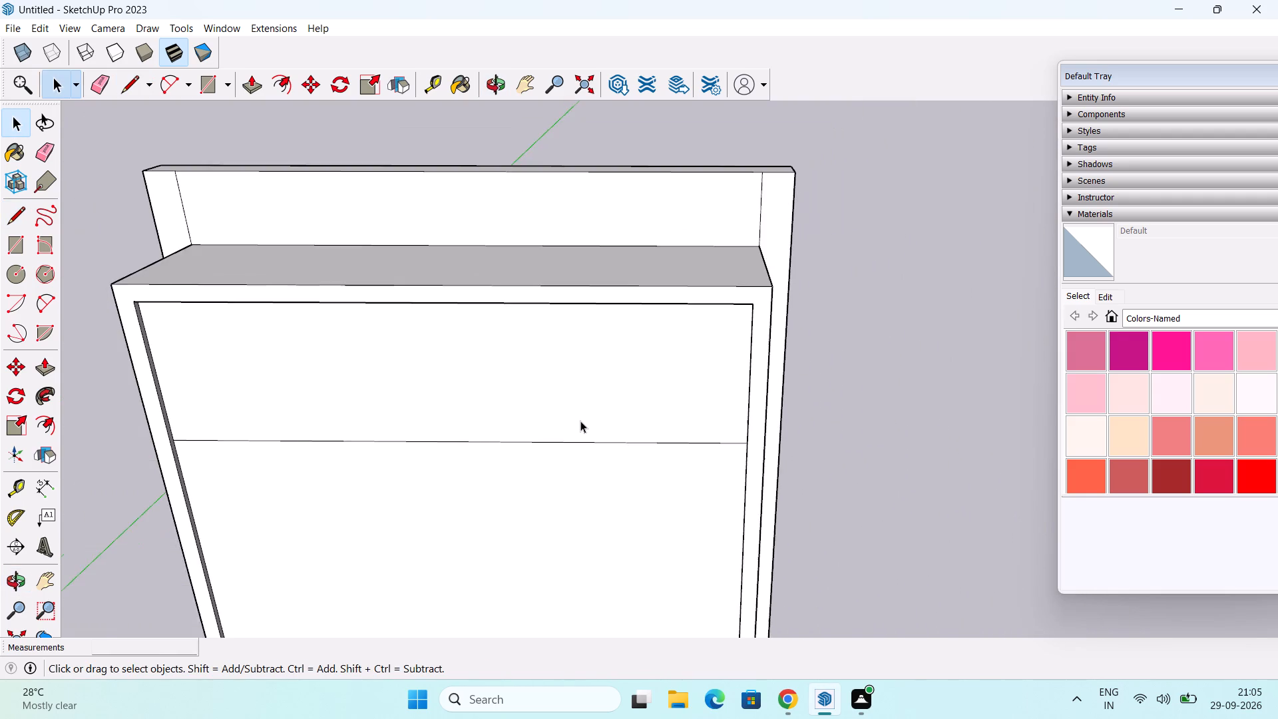
scroll(580, 421, down, 6)
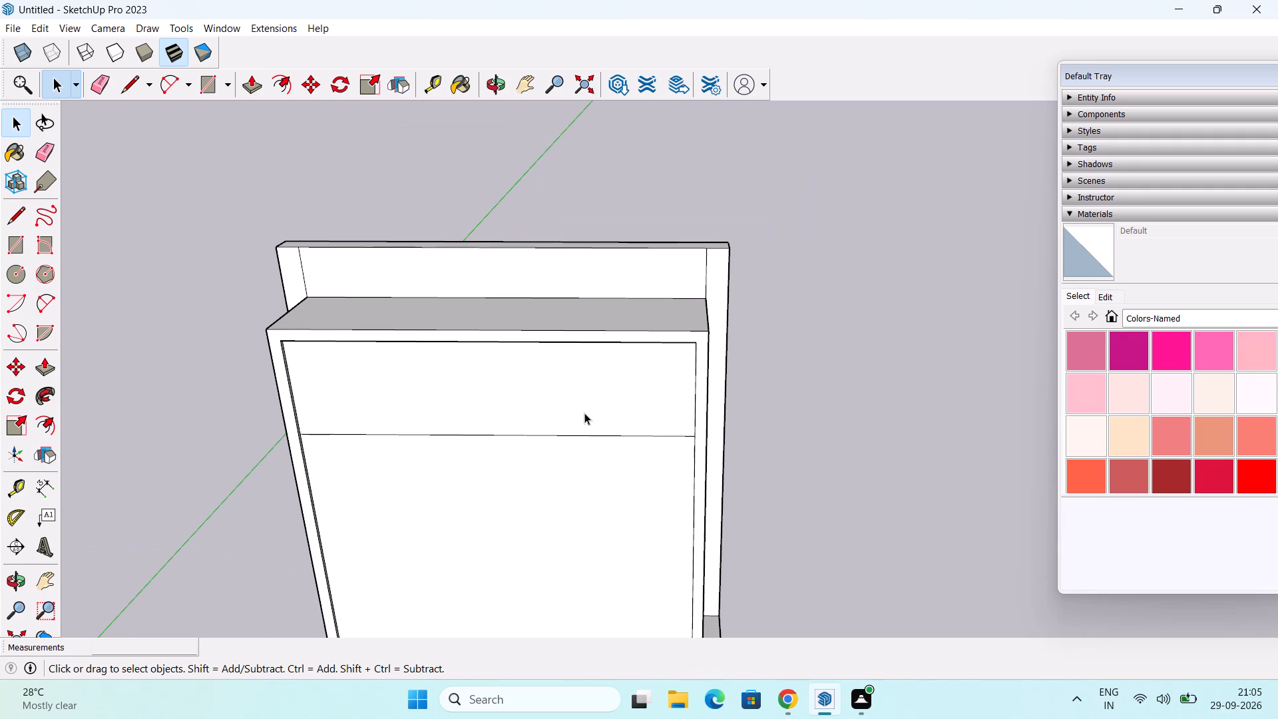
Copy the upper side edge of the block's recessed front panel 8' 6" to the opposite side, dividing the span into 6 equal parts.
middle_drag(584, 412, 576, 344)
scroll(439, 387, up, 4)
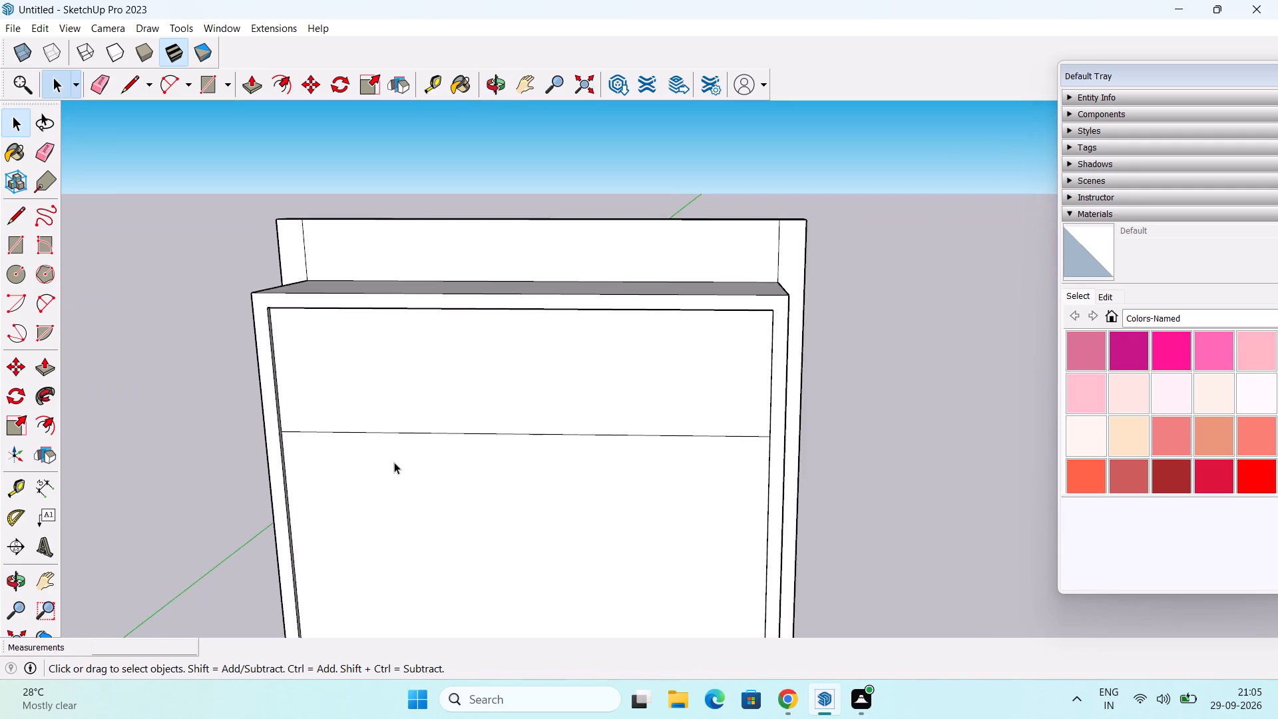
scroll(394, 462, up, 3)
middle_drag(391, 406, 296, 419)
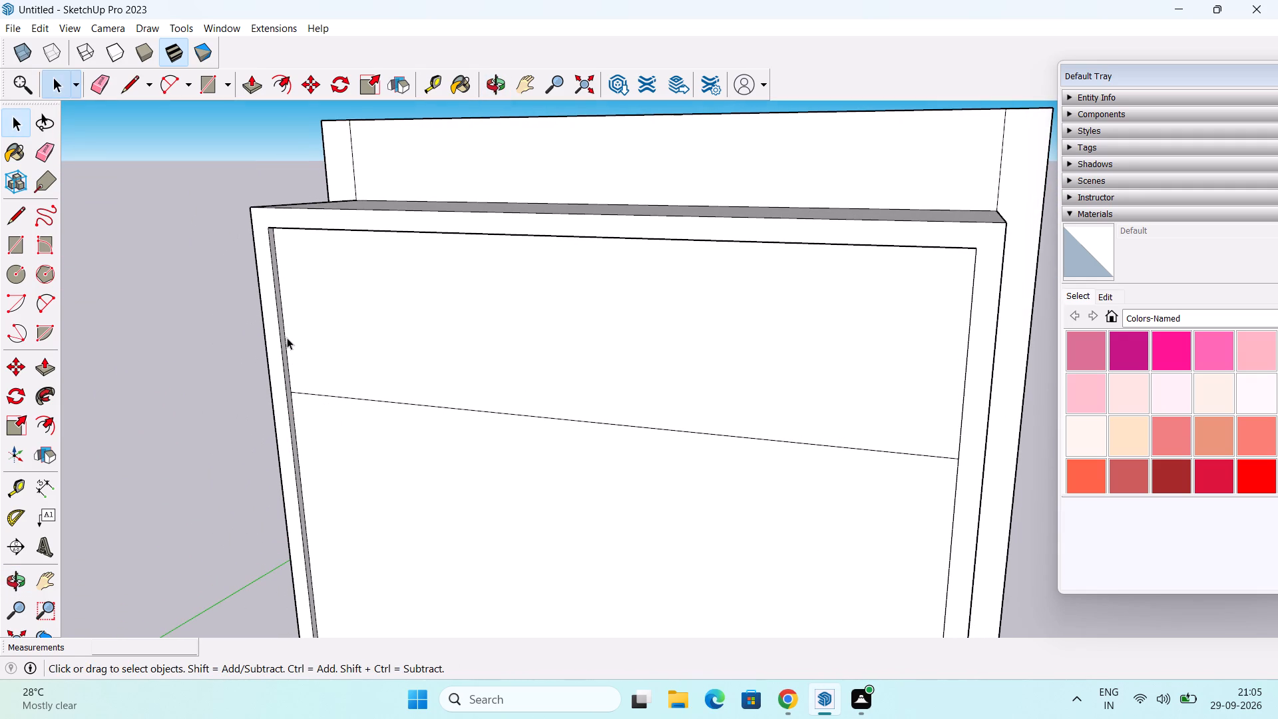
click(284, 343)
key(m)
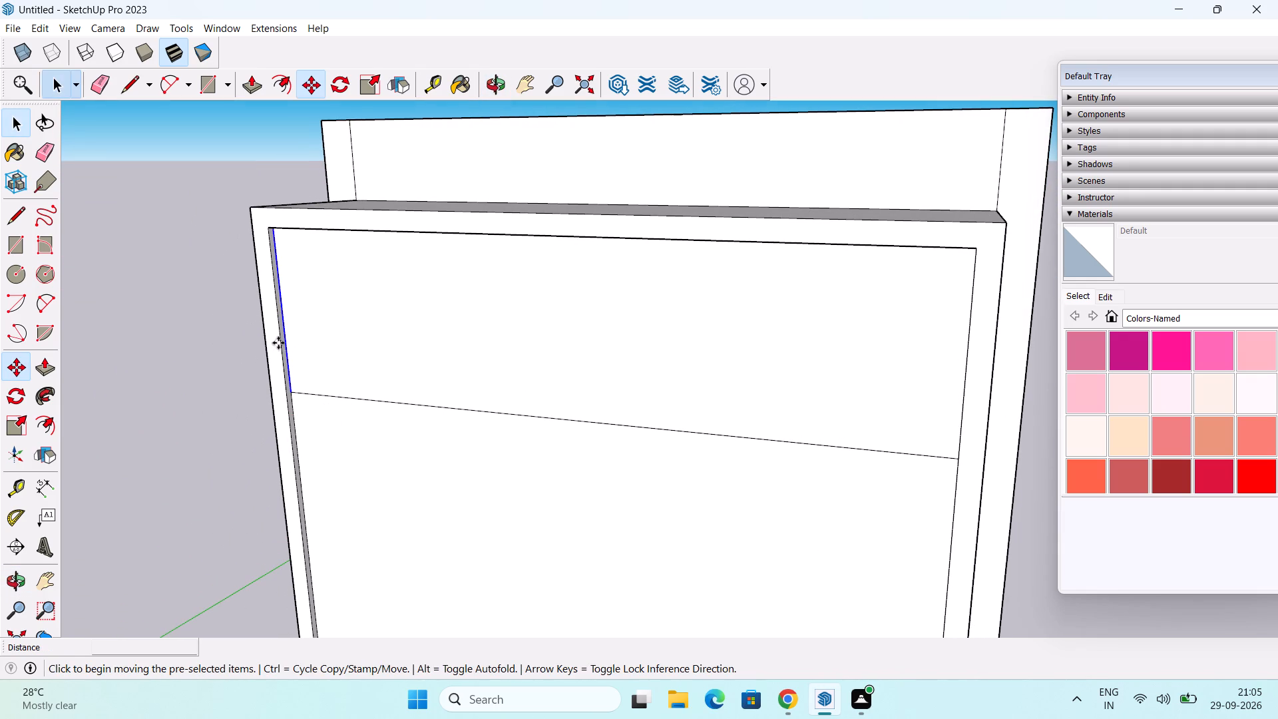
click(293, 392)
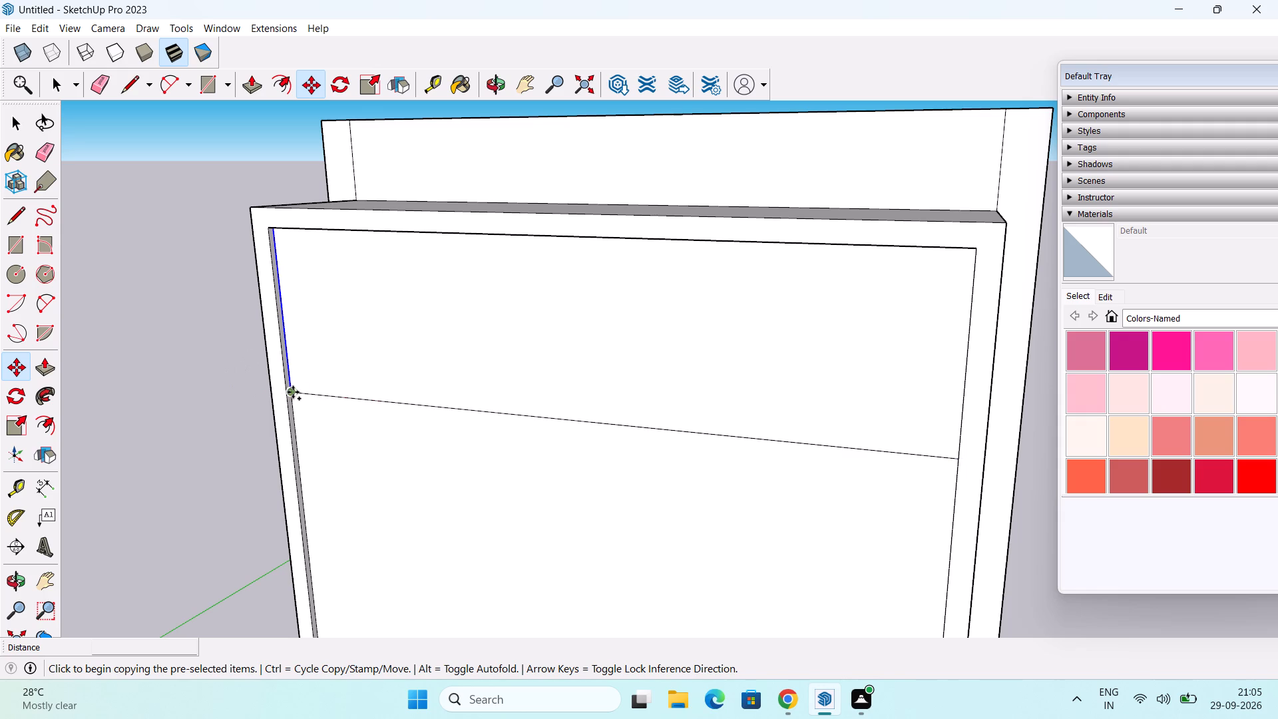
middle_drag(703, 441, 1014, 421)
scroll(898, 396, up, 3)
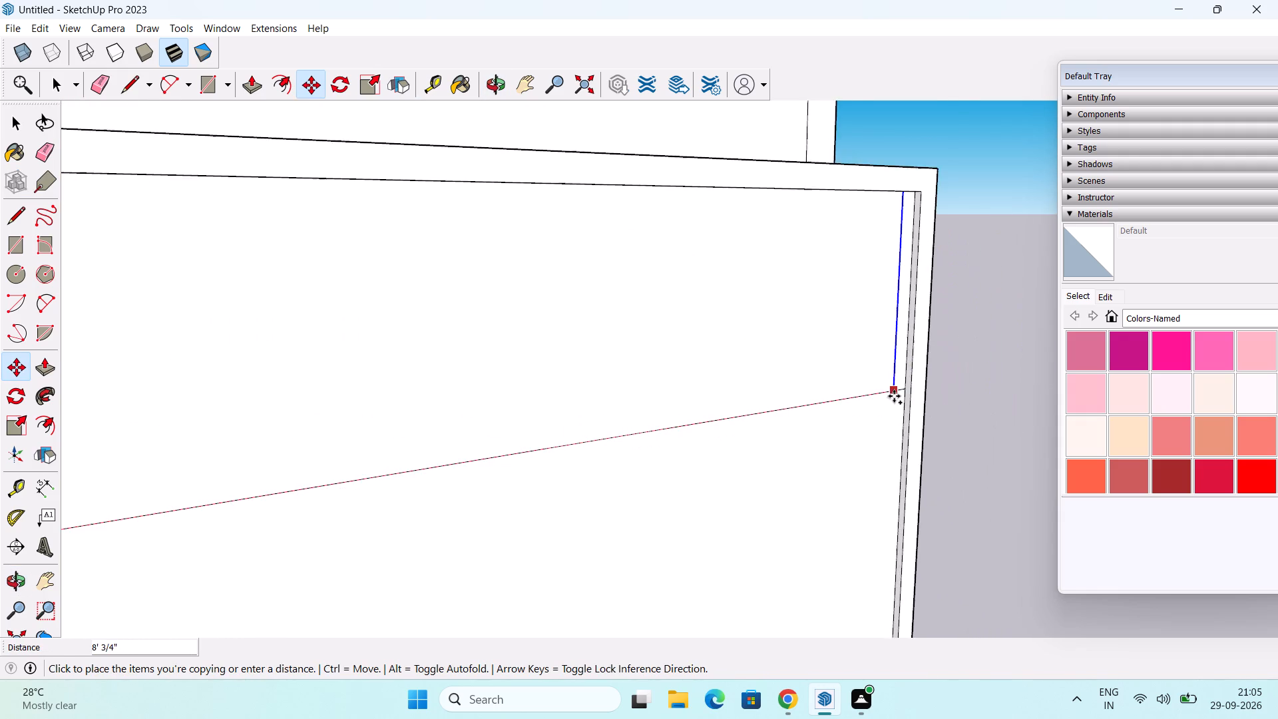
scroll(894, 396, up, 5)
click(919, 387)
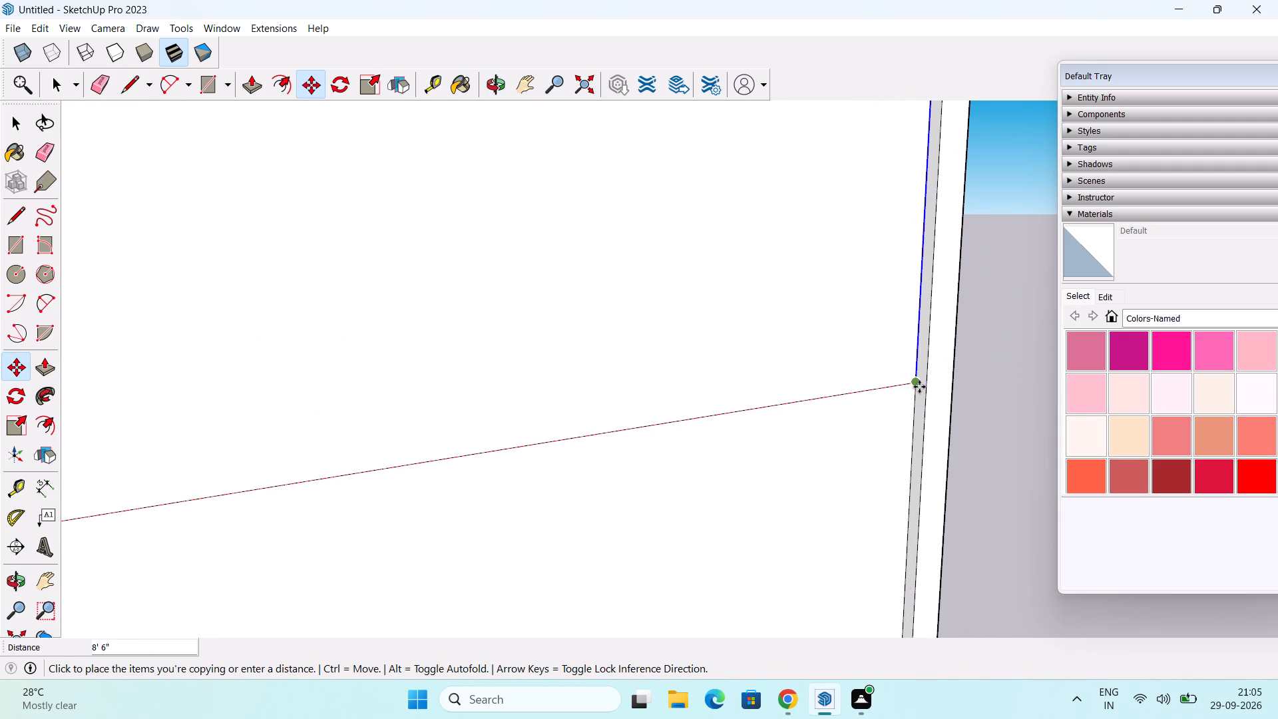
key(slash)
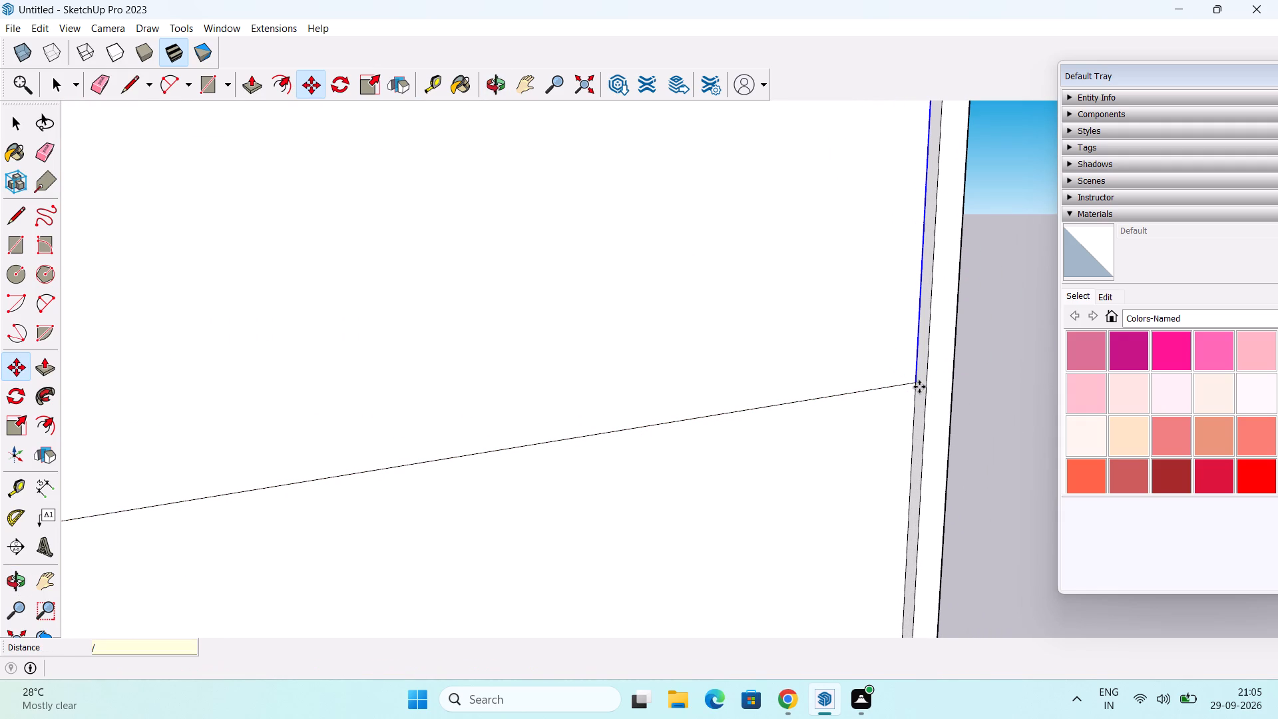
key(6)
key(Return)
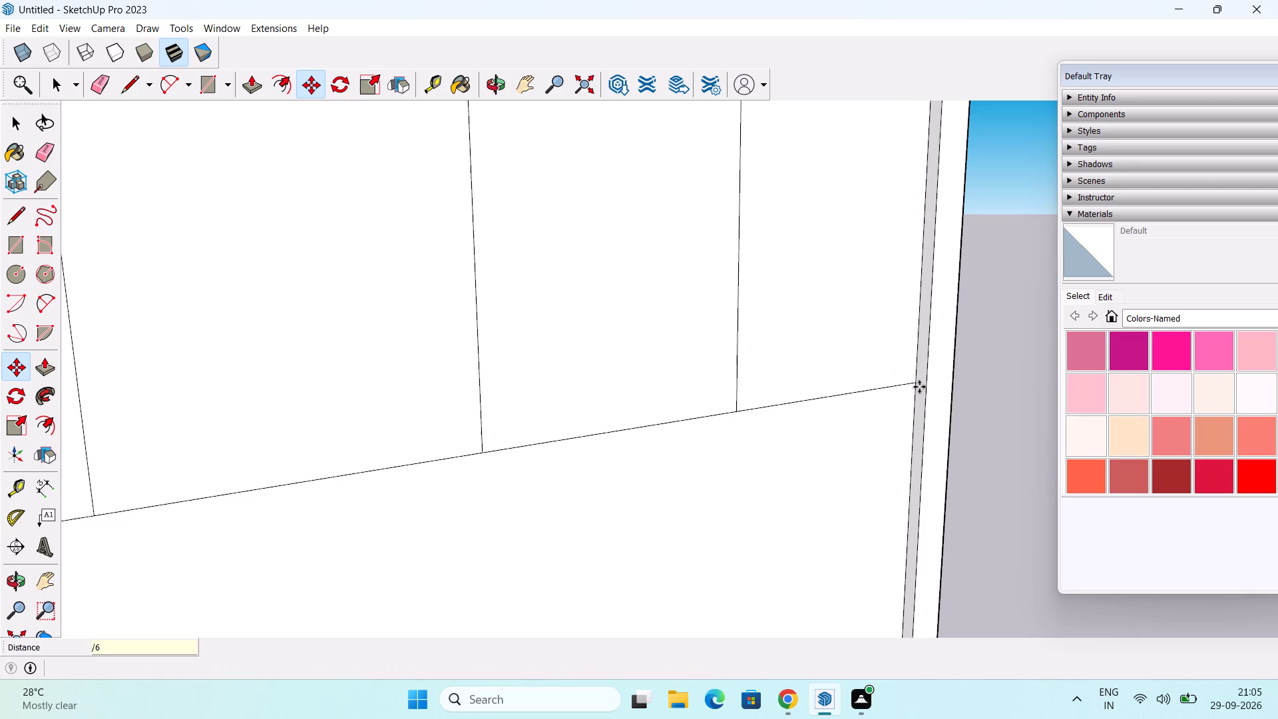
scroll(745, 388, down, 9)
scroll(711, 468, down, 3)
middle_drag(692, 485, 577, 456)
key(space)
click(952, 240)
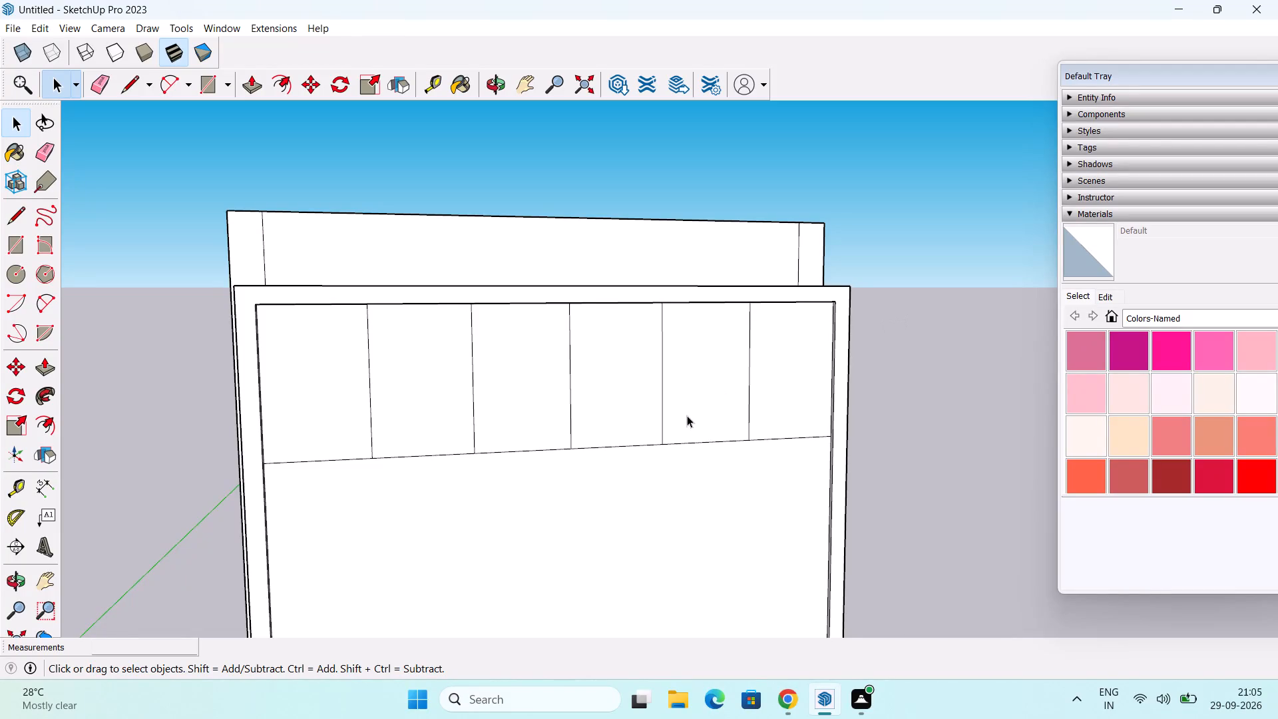
Examine the divided upper band of the block's front panel from several angles and distances.
scroll(687, 415, down, 2)
shift+middle_drag(718, 433, 703, 313)
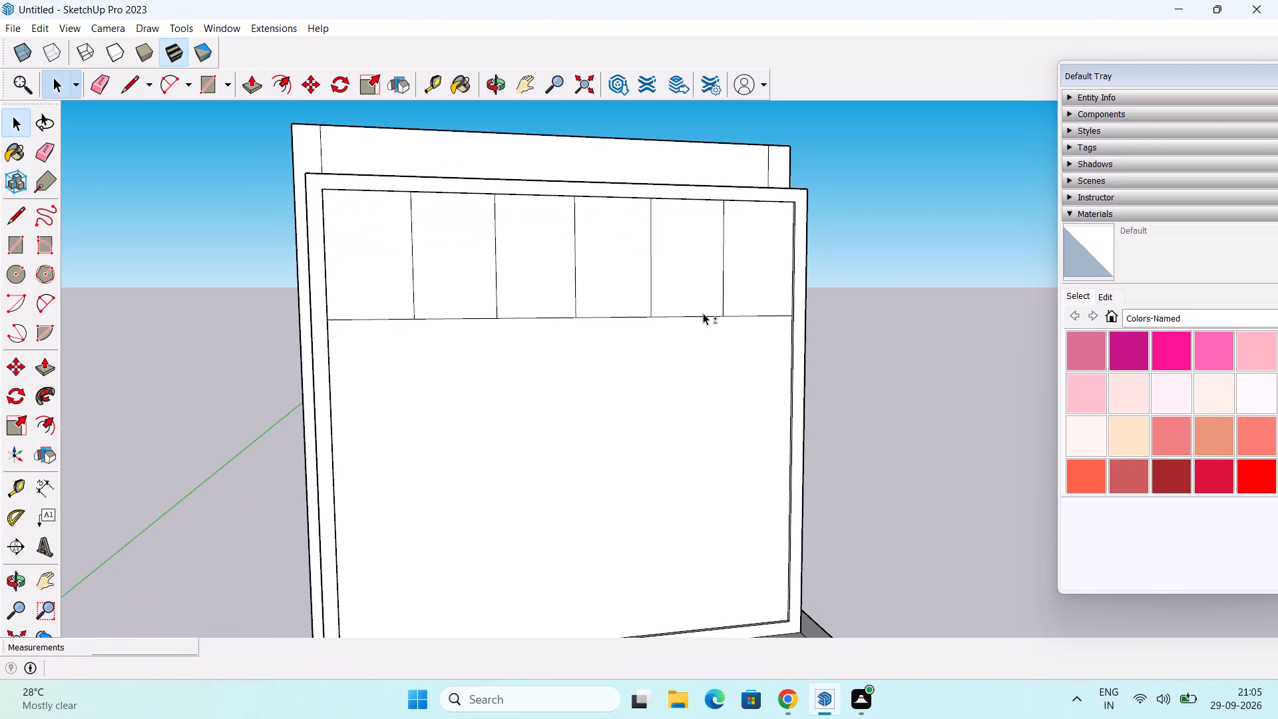
scroll(702, 316, down, 2)
middle_drag(710, 308, 679, 395)
scroll(676, 358, up, 3)
middle_drag(576, 422, 675, 280)
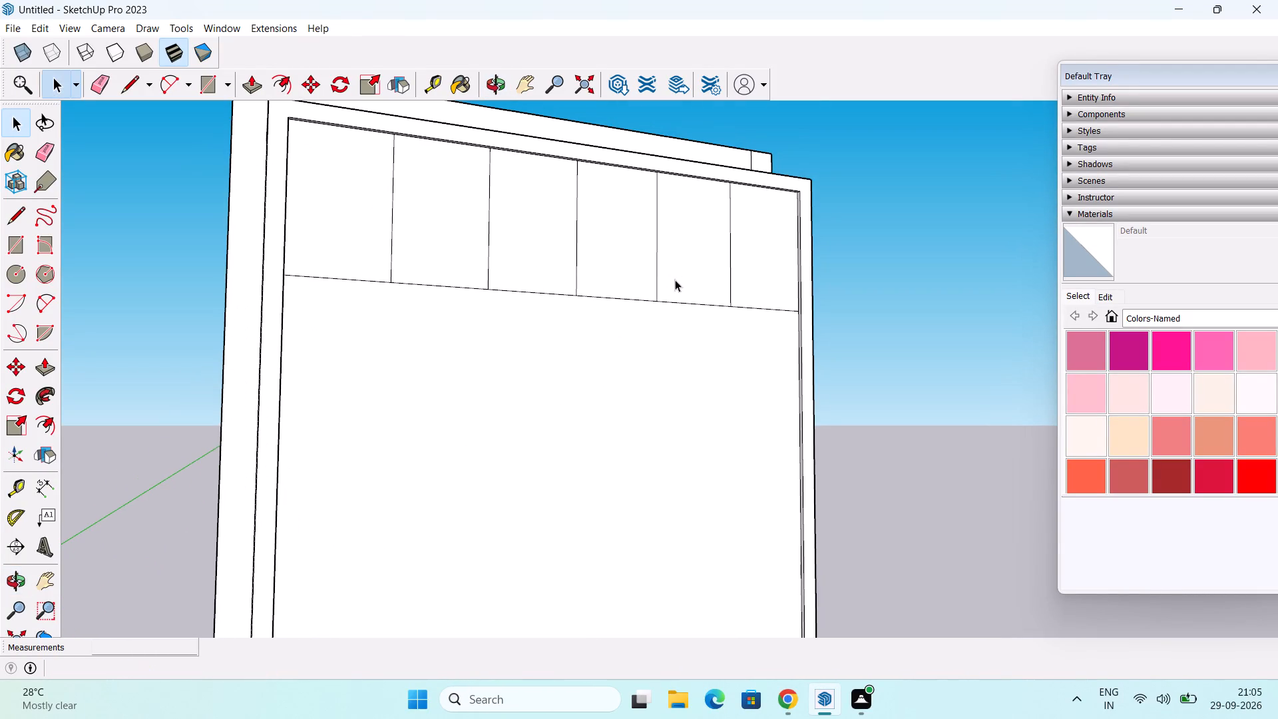
middle_drag(646, 302, 585, 371)
scroll(582, 371, down, 1)
middle_drag(582, 368, 552, 382)
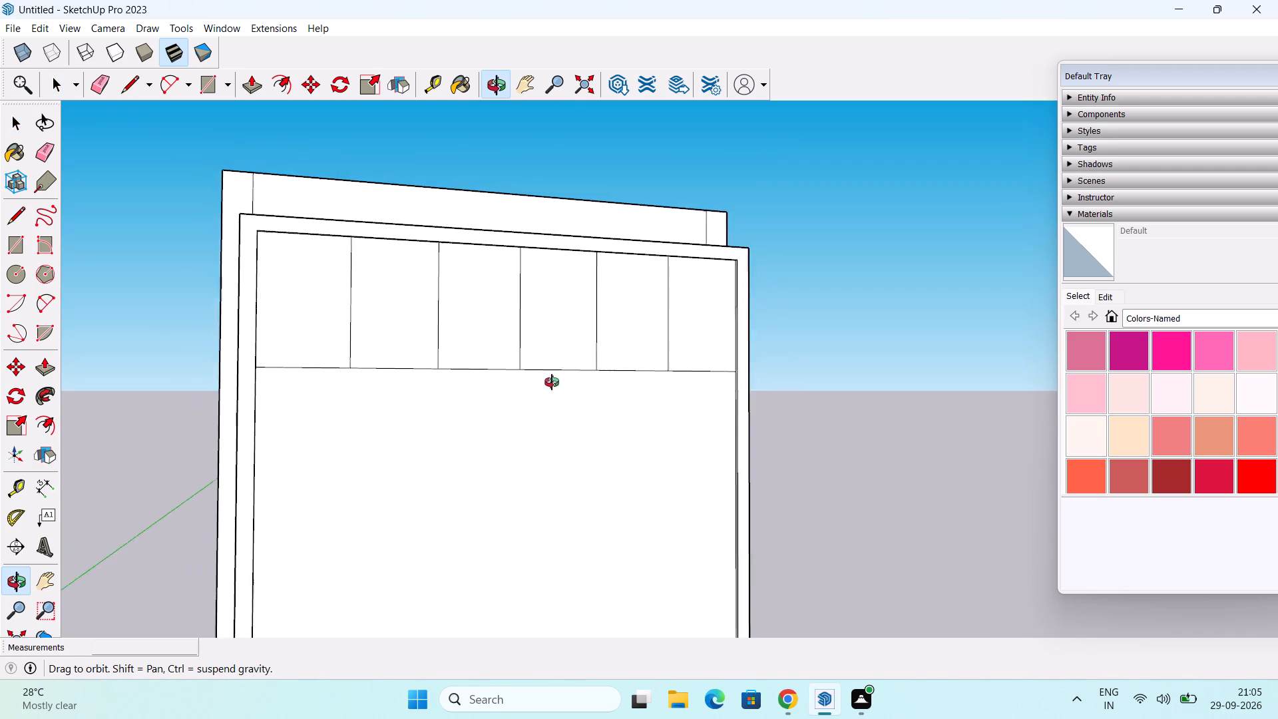
middle_drag(552, 382, 479, 372)
scroll(485, 342, down, 3)
shift+middle_drag(510, 373, 564, 293)
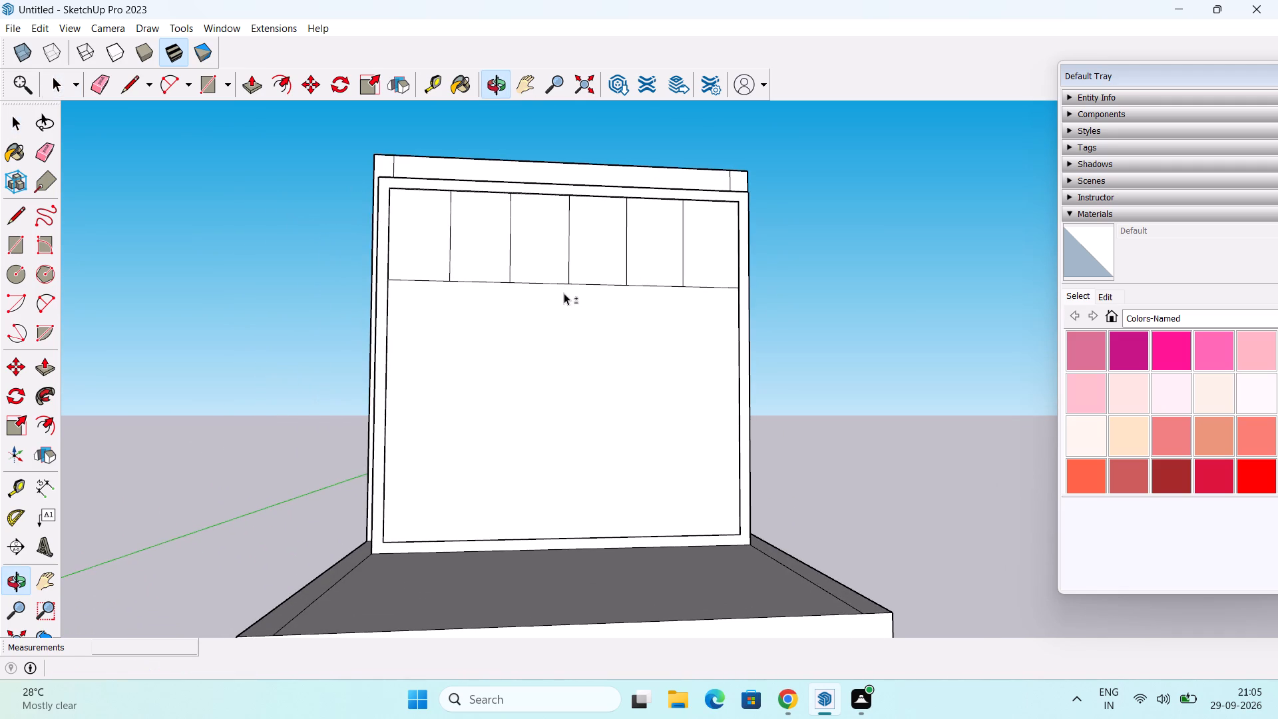
middle_drag(566, 288, 571, 339)
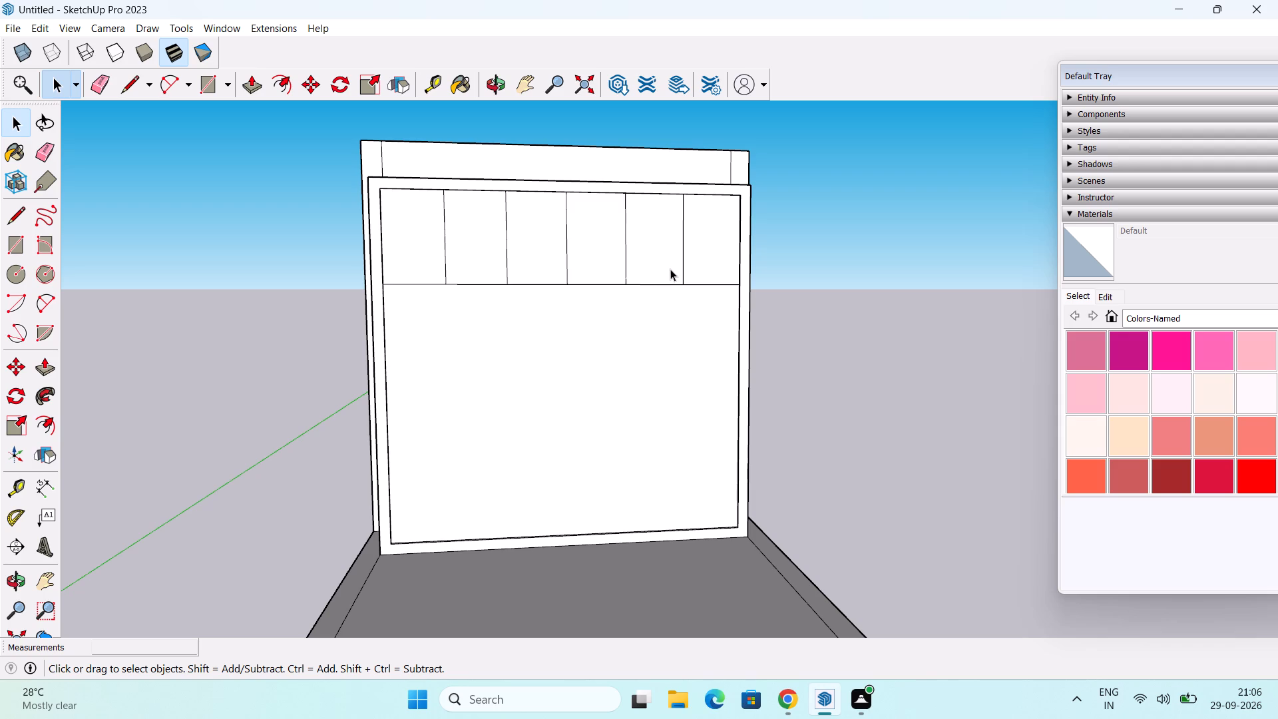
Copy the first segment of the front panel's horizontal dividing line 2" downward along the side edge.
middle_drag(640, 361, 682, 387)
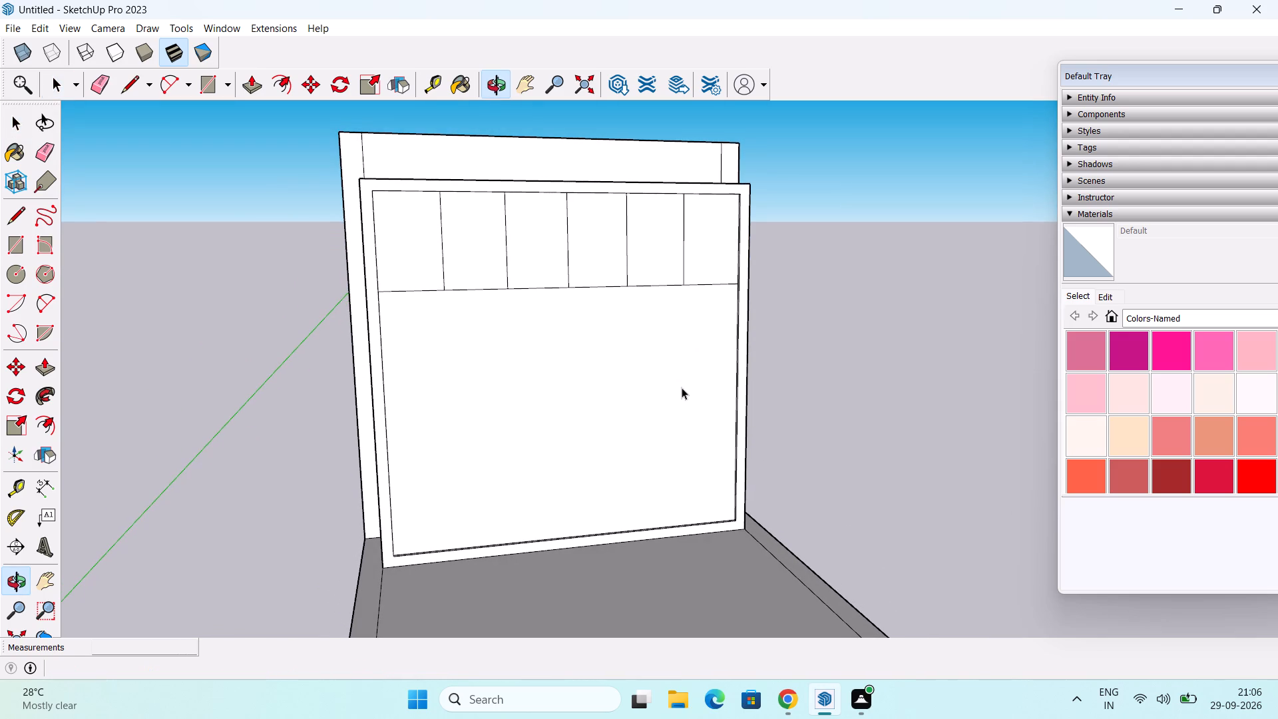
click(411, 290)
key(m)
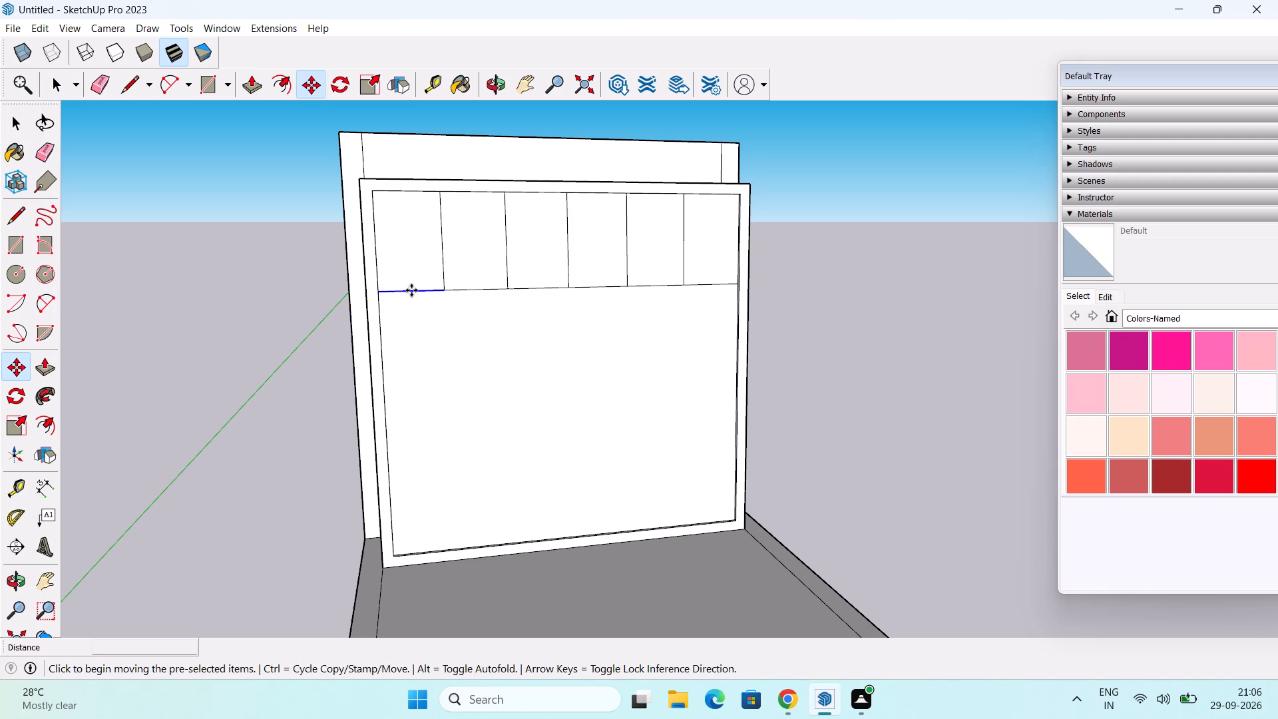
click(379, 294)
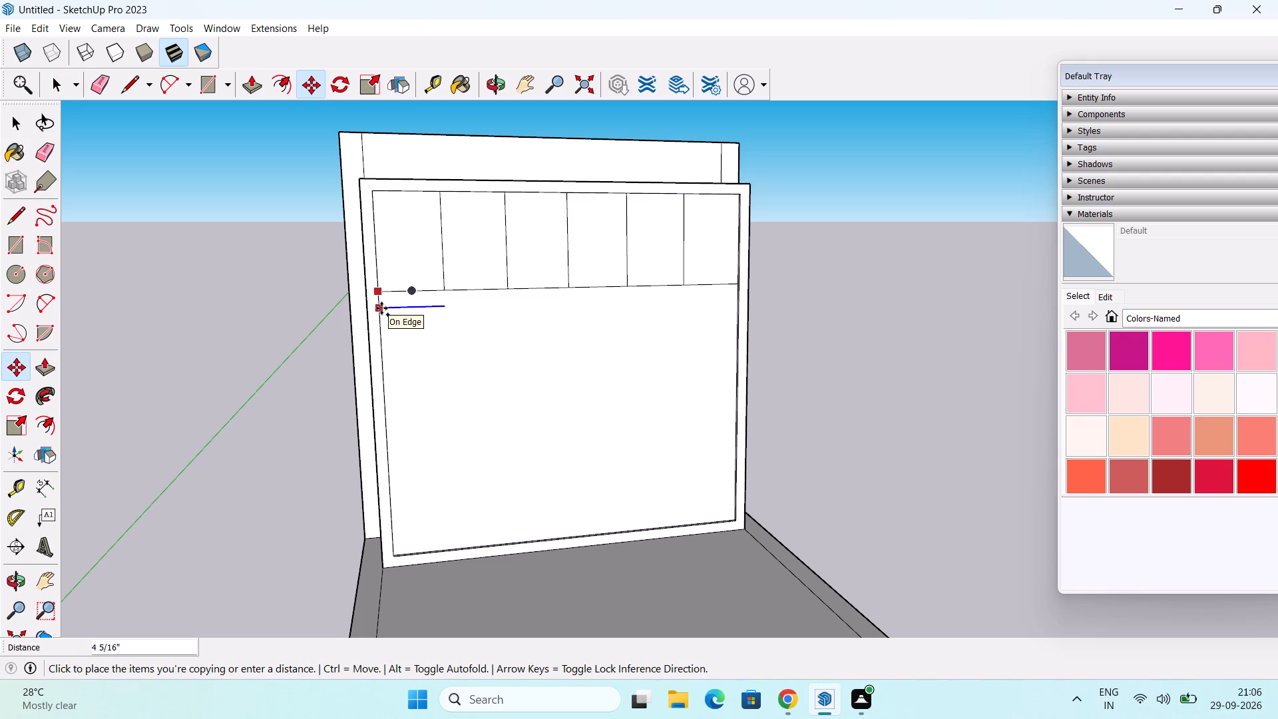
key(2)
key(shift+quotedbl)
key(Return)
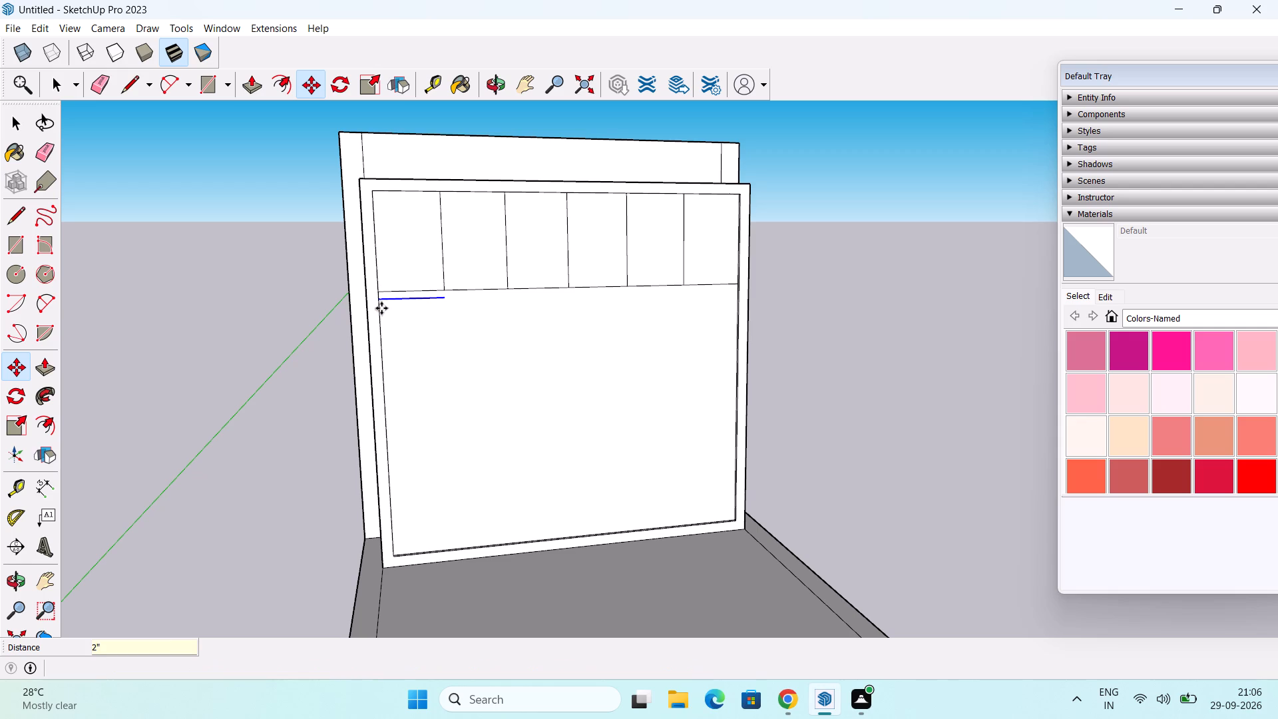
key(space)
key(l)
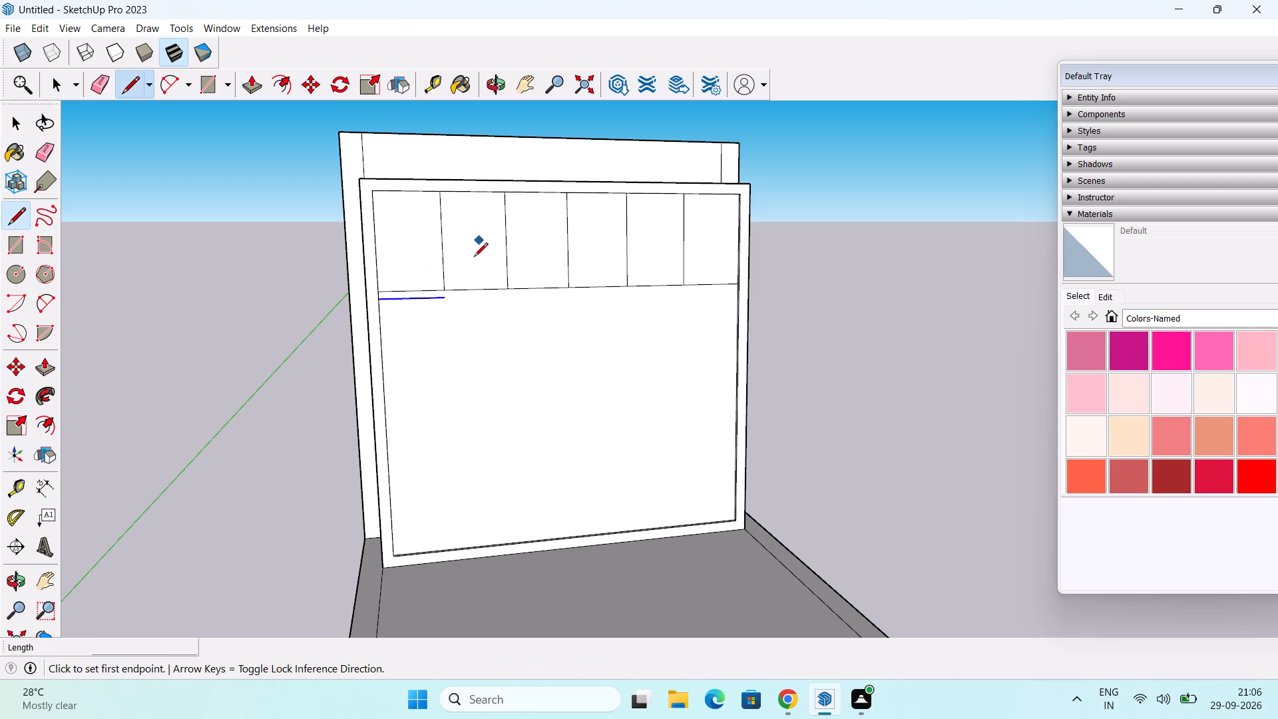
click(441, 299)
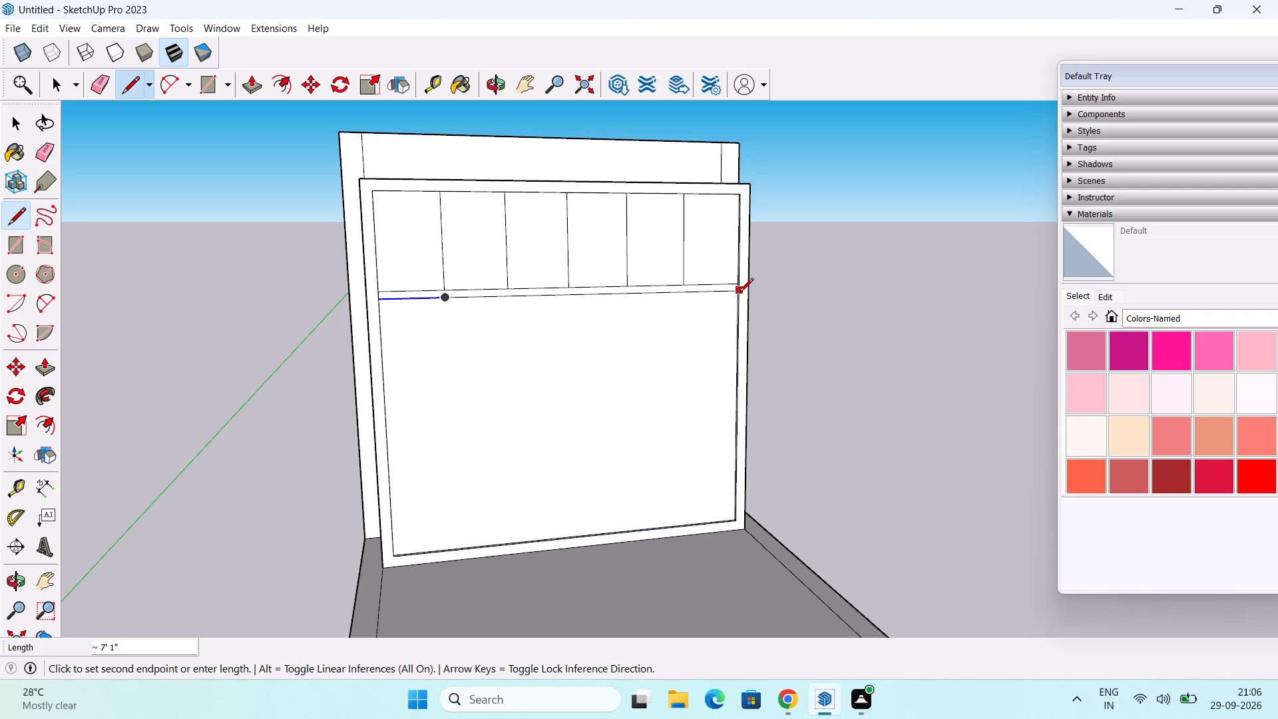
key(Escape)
Undo the 2" segment copy, the six-part division and the horizontal line on the block's front panel.
key(ctrl+z)
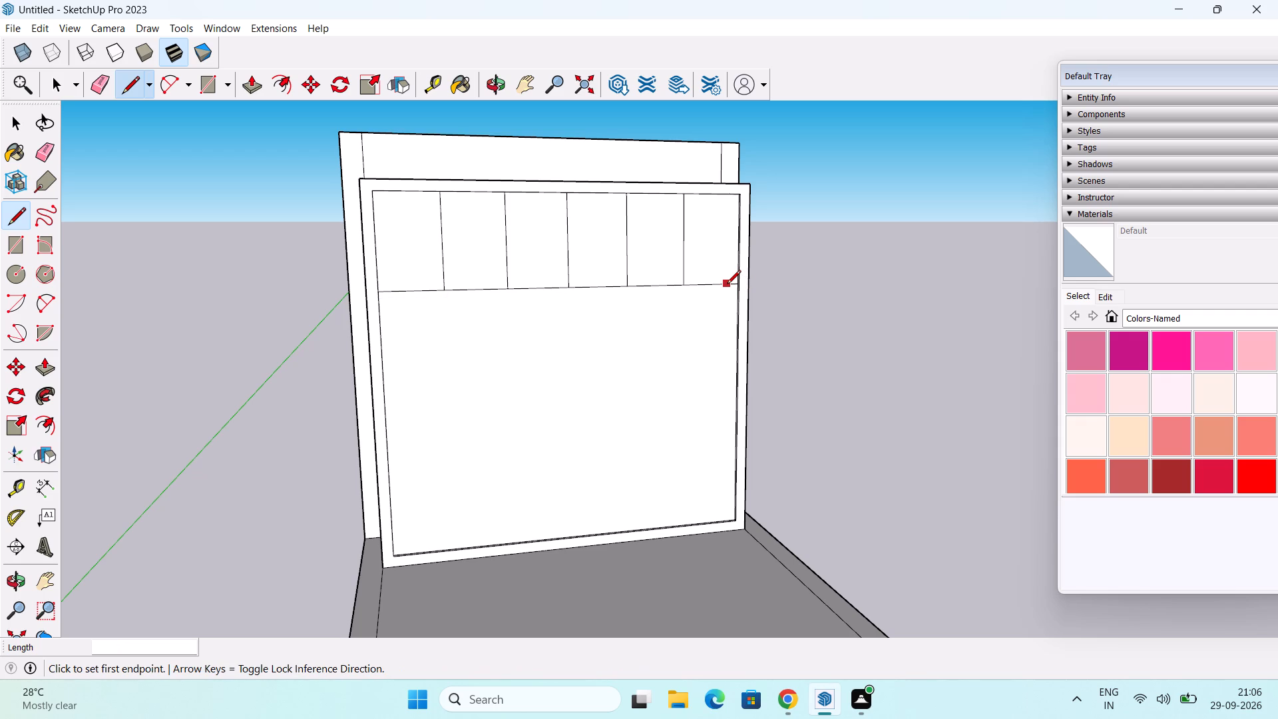
key(ctrl+z)
key(ctrl+z)
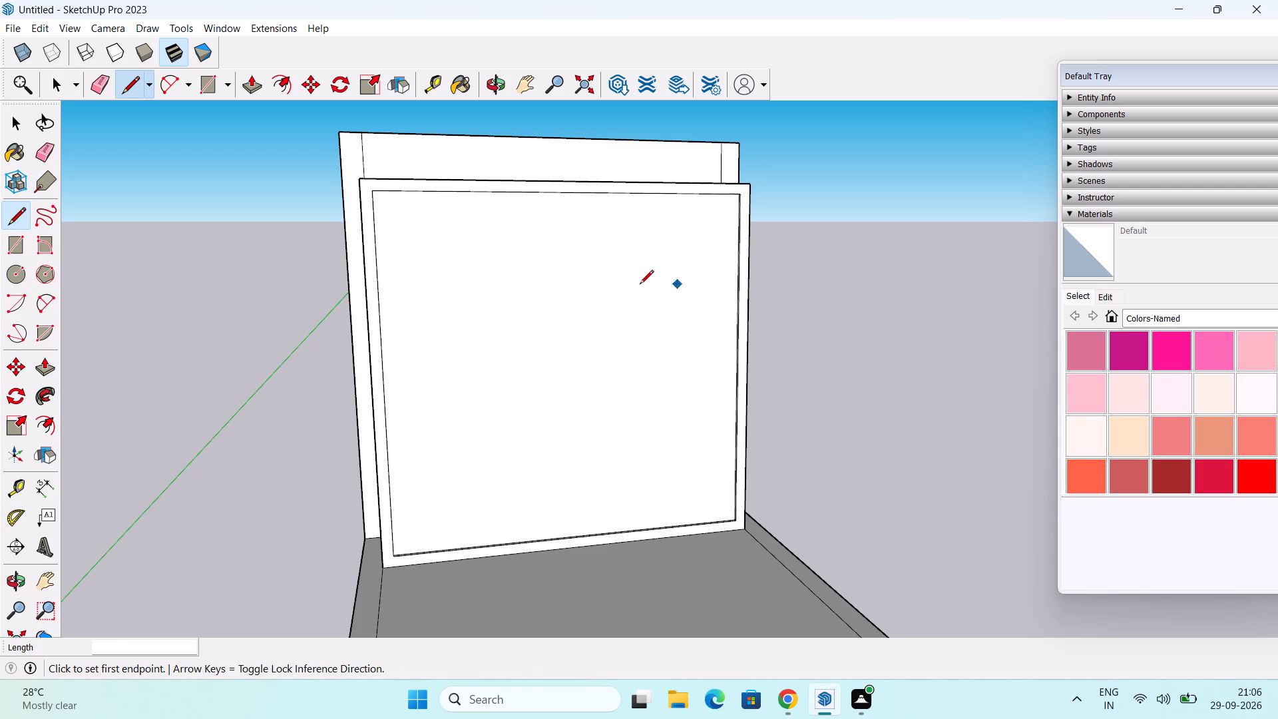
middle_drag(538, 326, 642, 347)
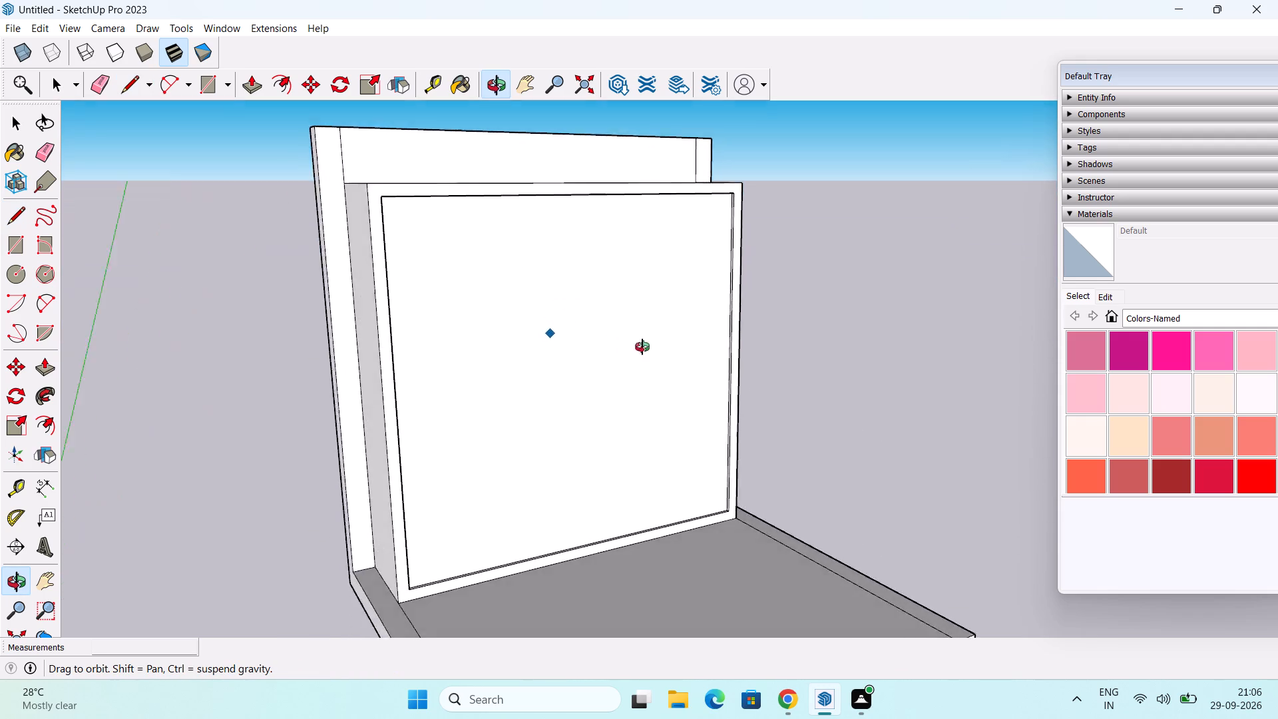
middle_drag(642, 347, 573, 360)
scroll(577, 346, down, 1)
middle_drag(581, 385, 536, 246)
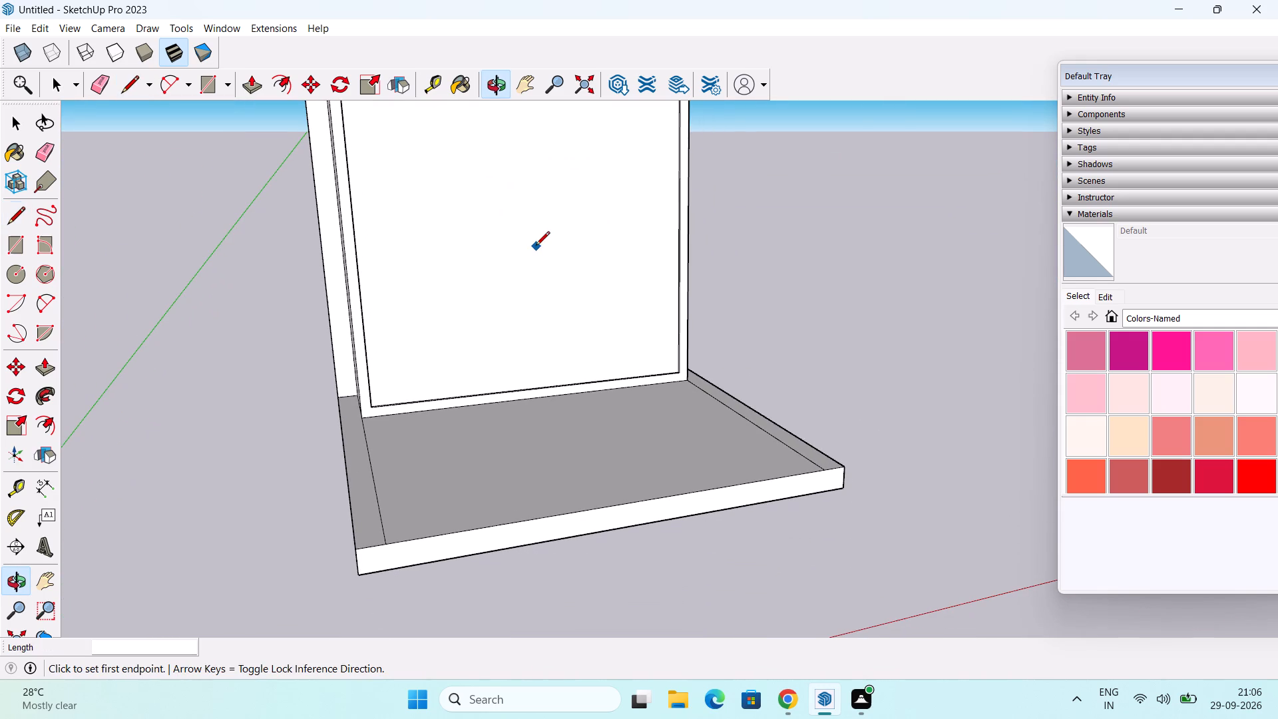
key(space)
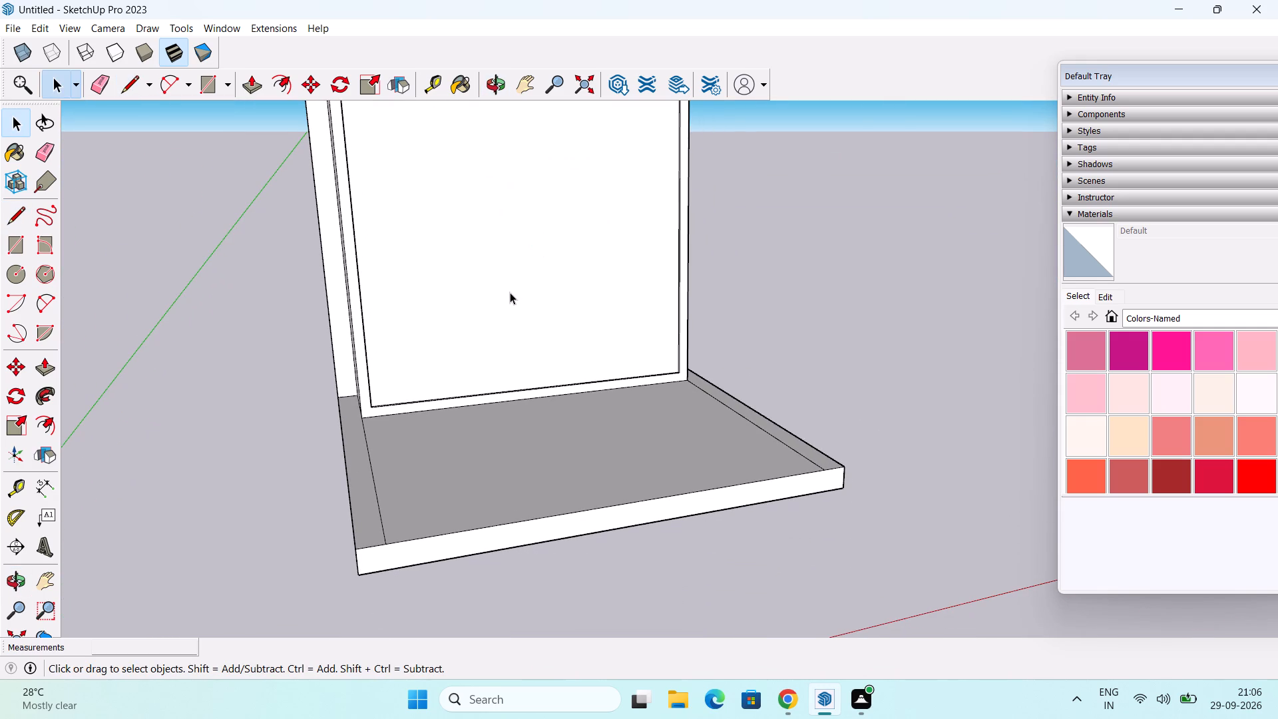
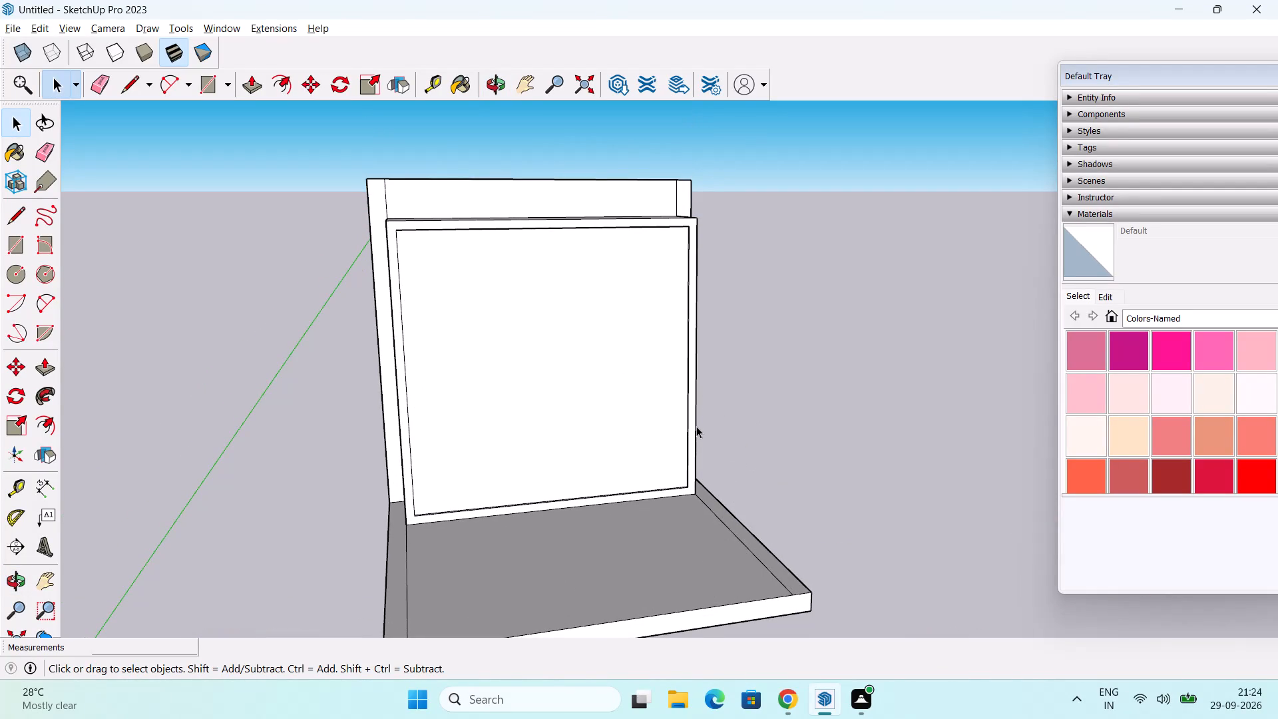
Draw a 3' line up the front panel's inner side edge from its bottom corner, and an 8' 6" horizontal line across from there.
scroll(536, 479, up, 3)
scroll(536, 475, down, 5)
middle_drag(542, 455, 533, 411)
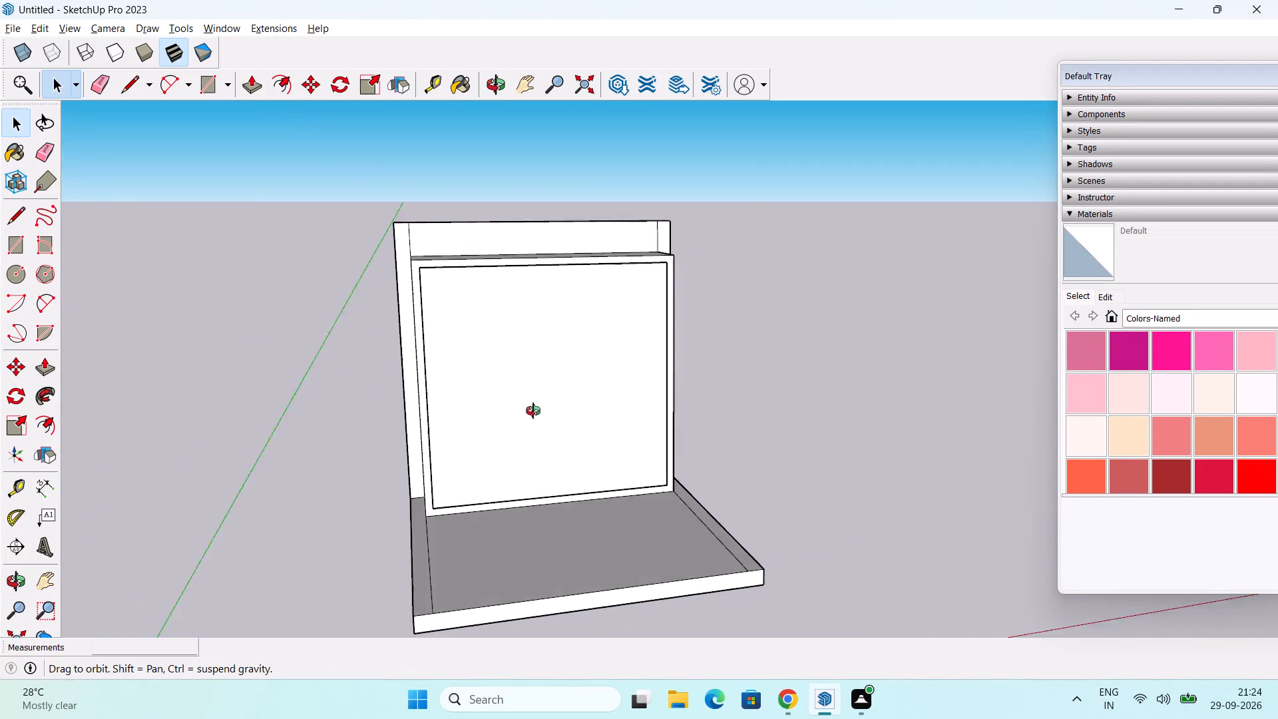
middle_drag(533, 411, 598, 440)
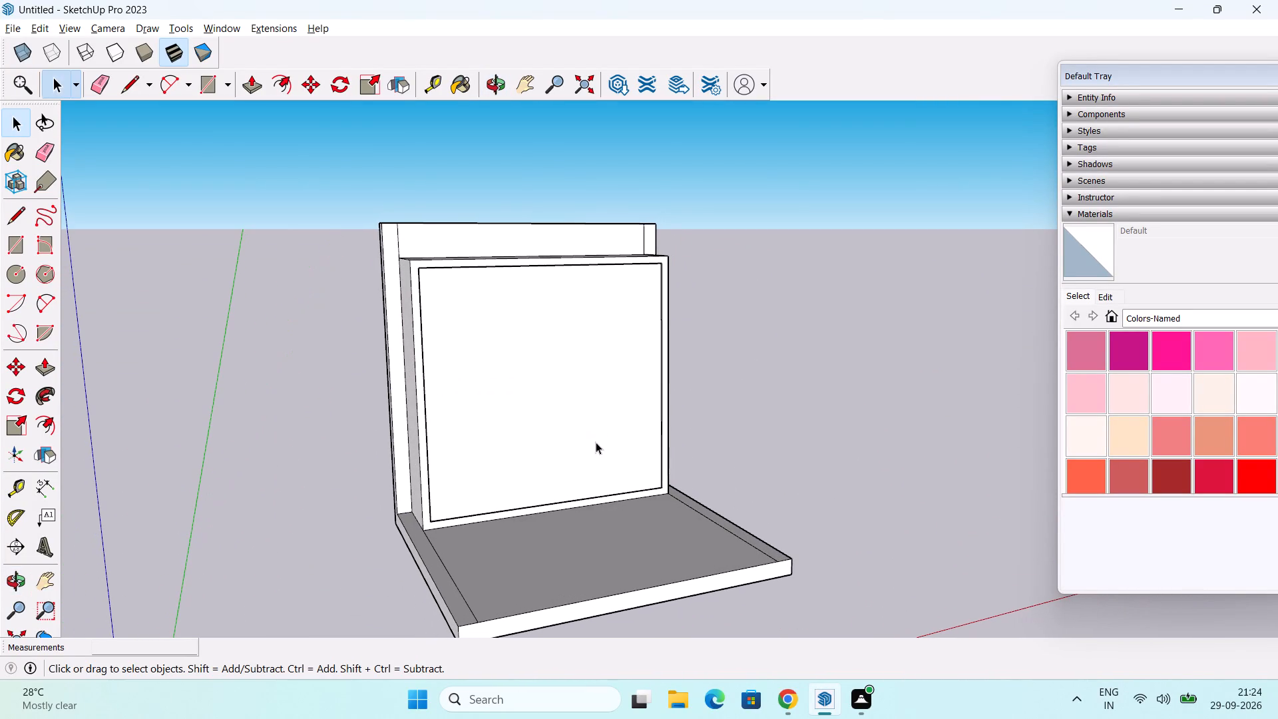
shift+middle_drag(535, 449, 511, 440)
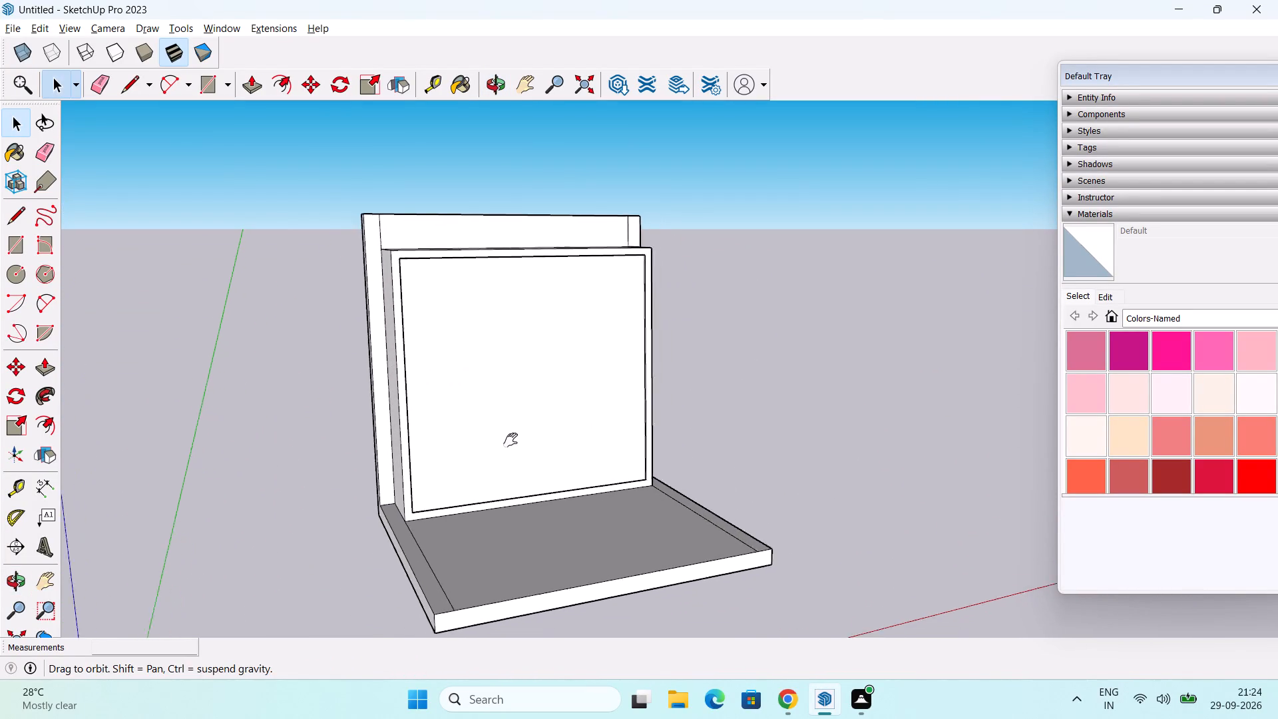
shift+middle_drag(511, 440, 468, 433)
scroll(295, 427, up, 3)
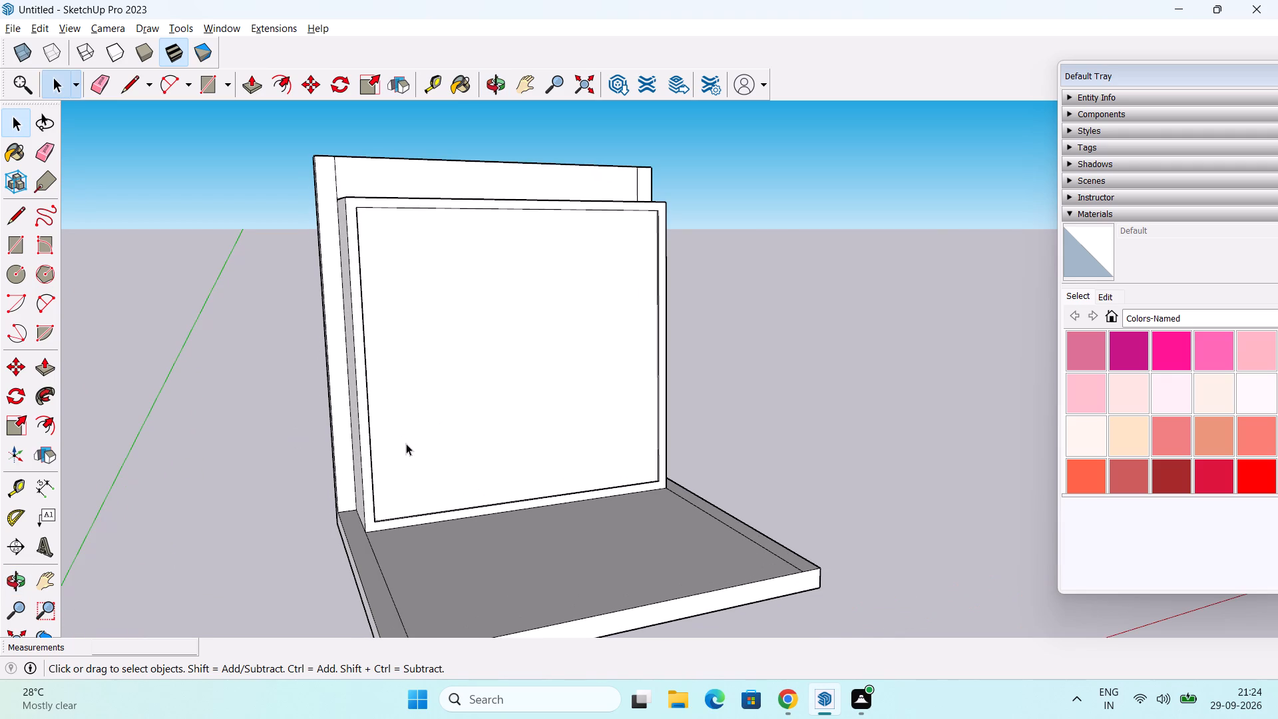
middle_drag(571, 541, 519, 525)
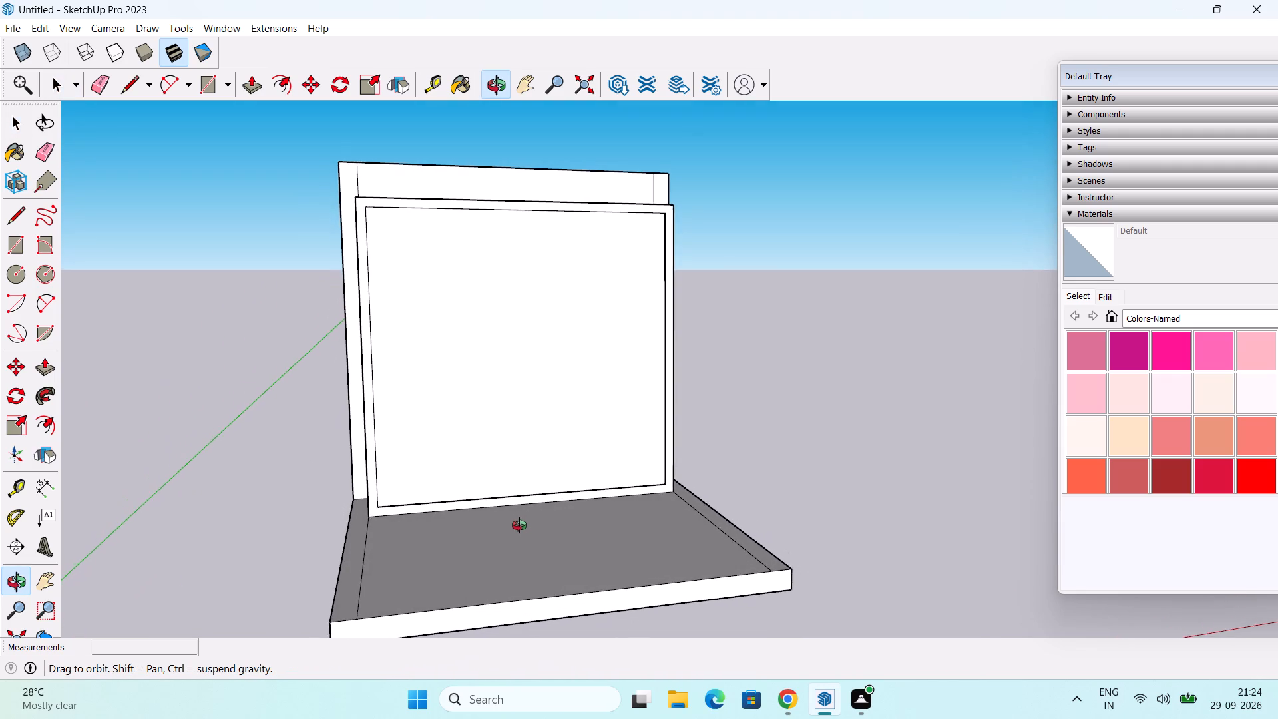
middle_drag(519, 525, 511, 525)
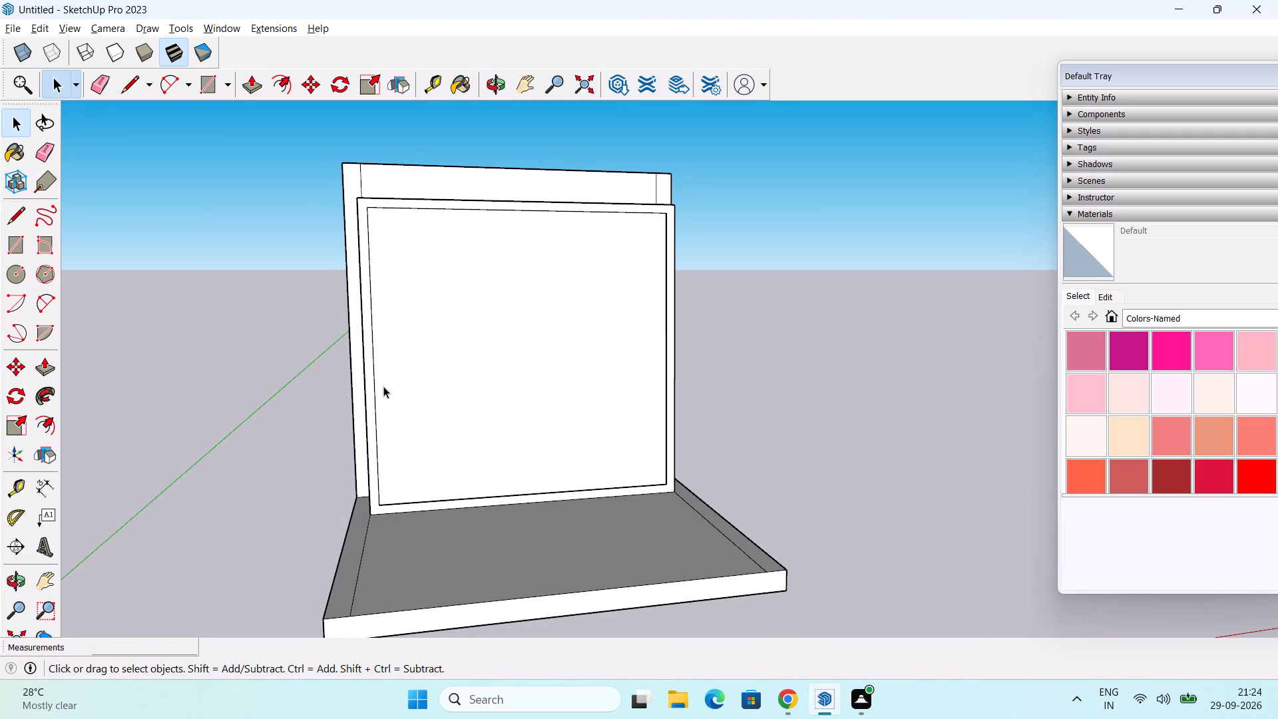
key(l)
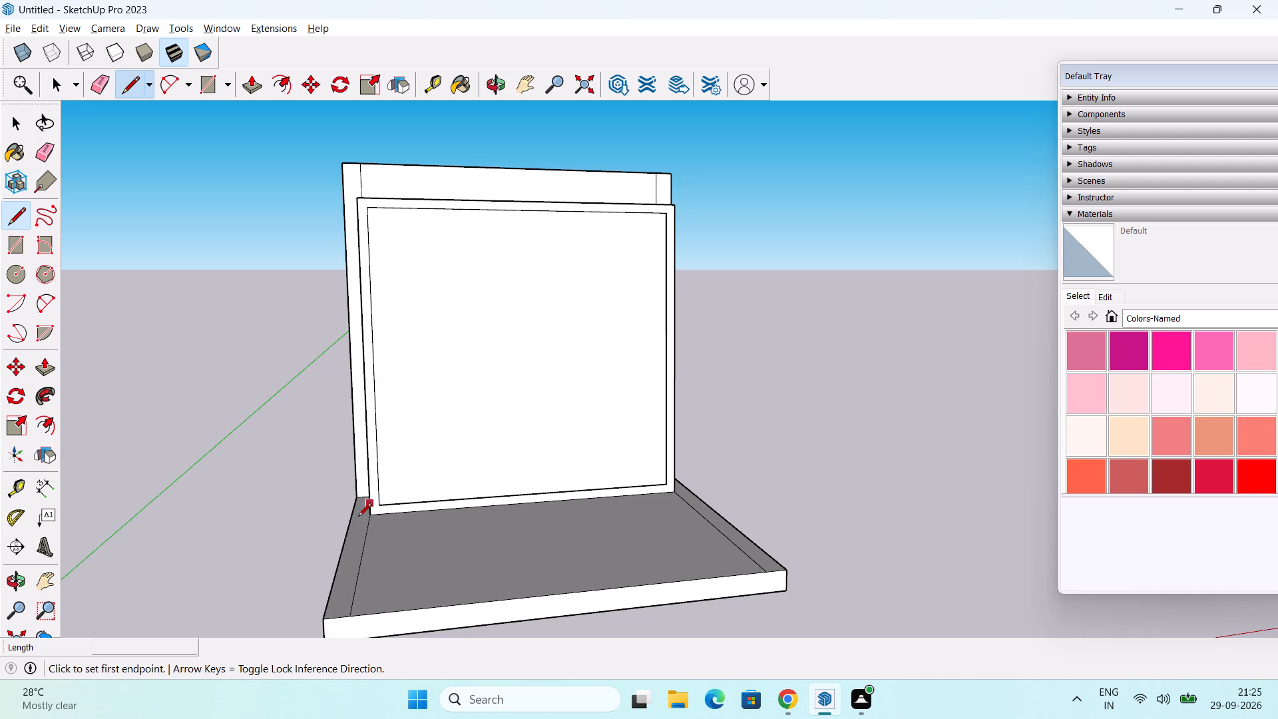
click(375, 504)
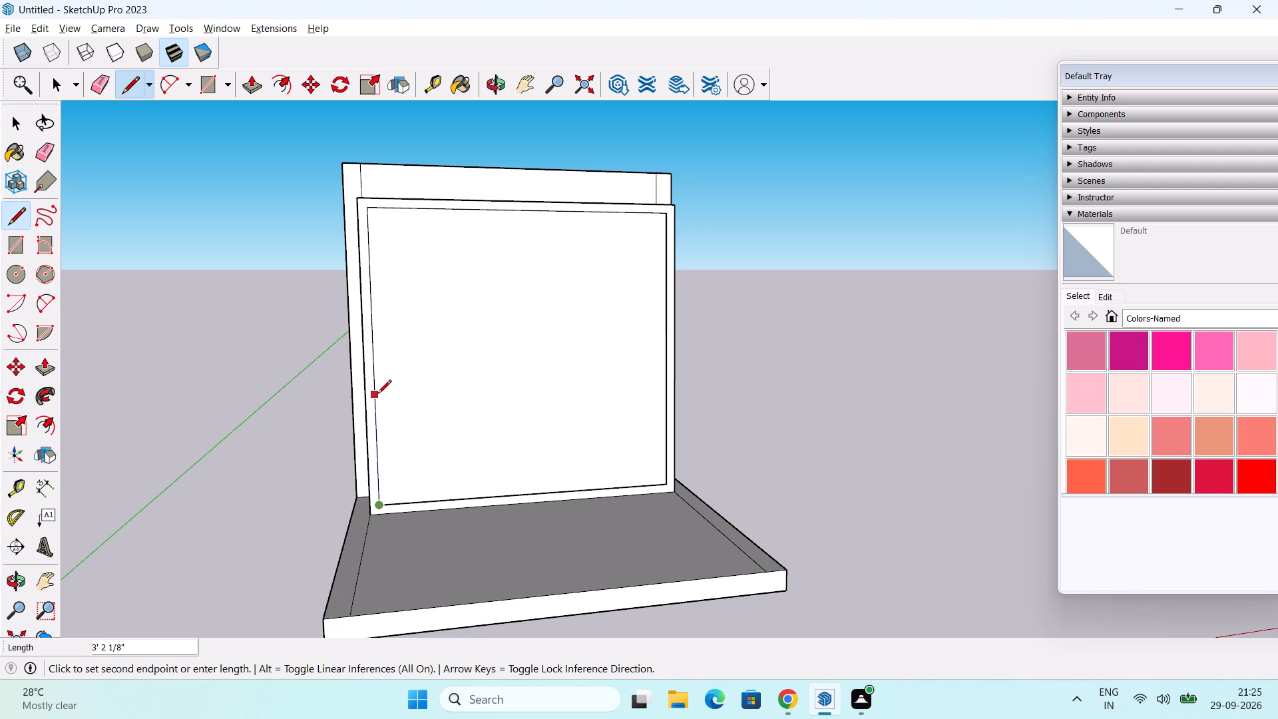
text(3')
key(Return)
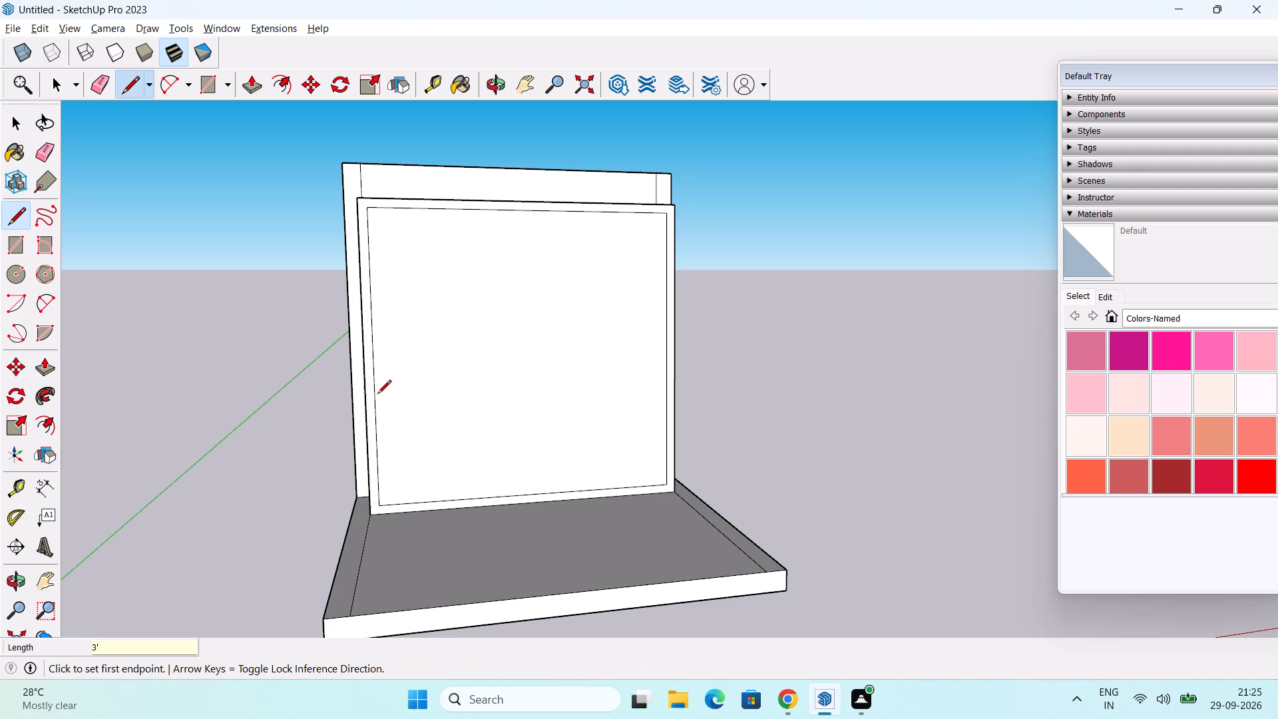
click(375, 398)
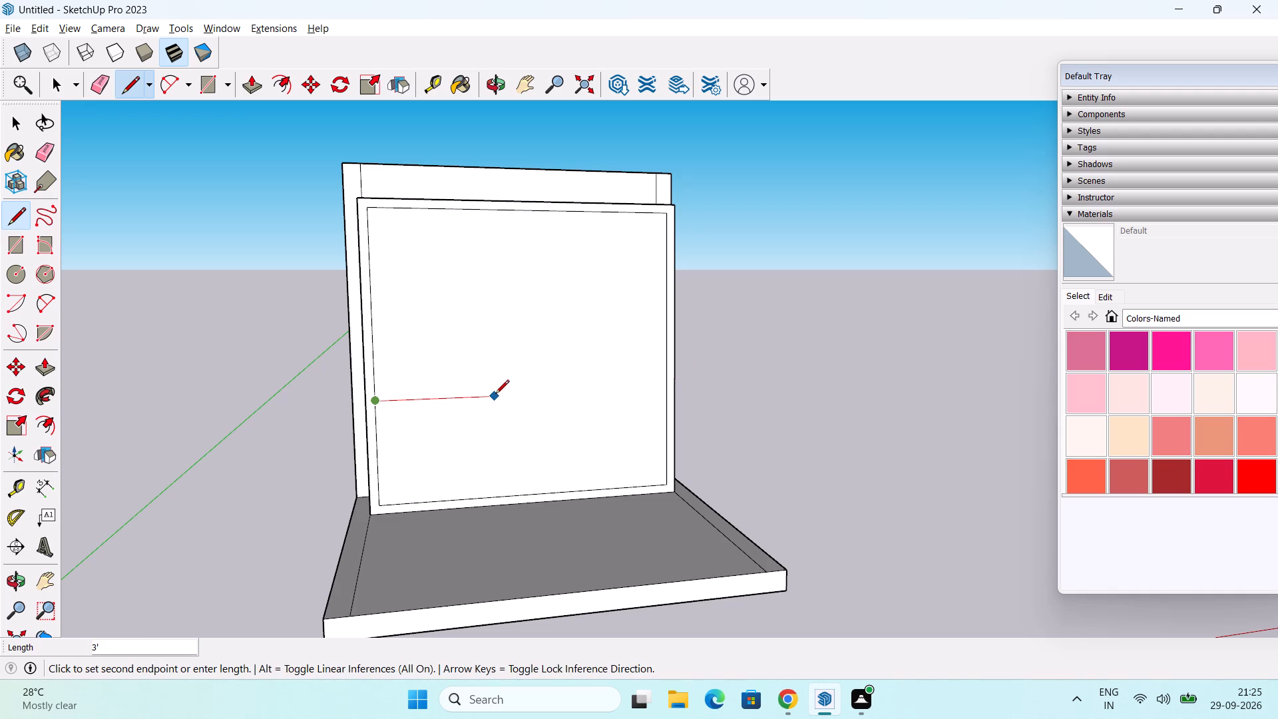
click(665, 393)
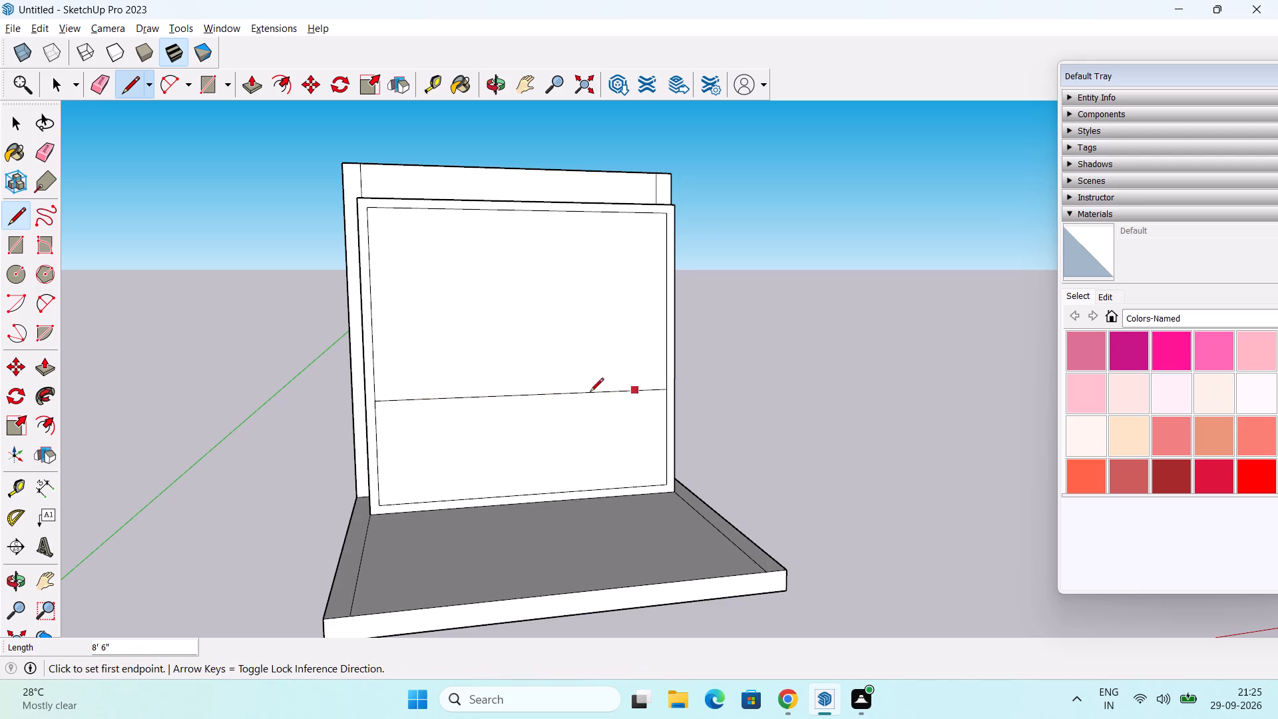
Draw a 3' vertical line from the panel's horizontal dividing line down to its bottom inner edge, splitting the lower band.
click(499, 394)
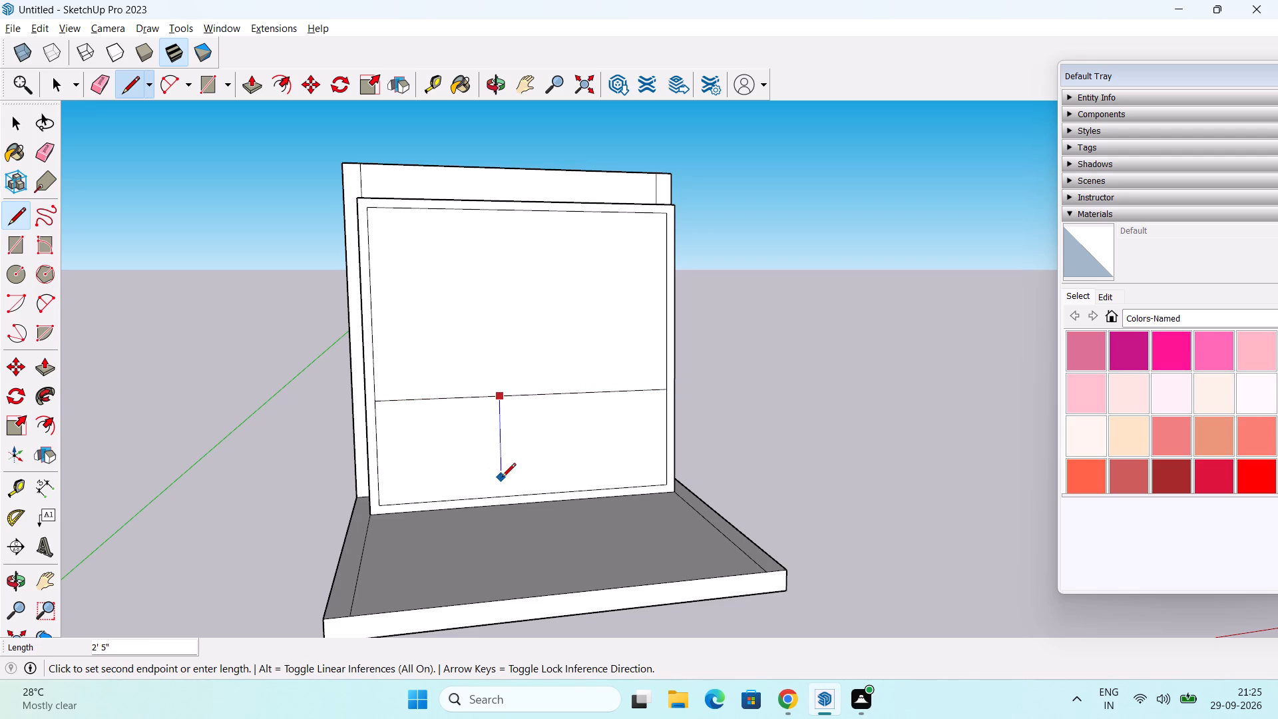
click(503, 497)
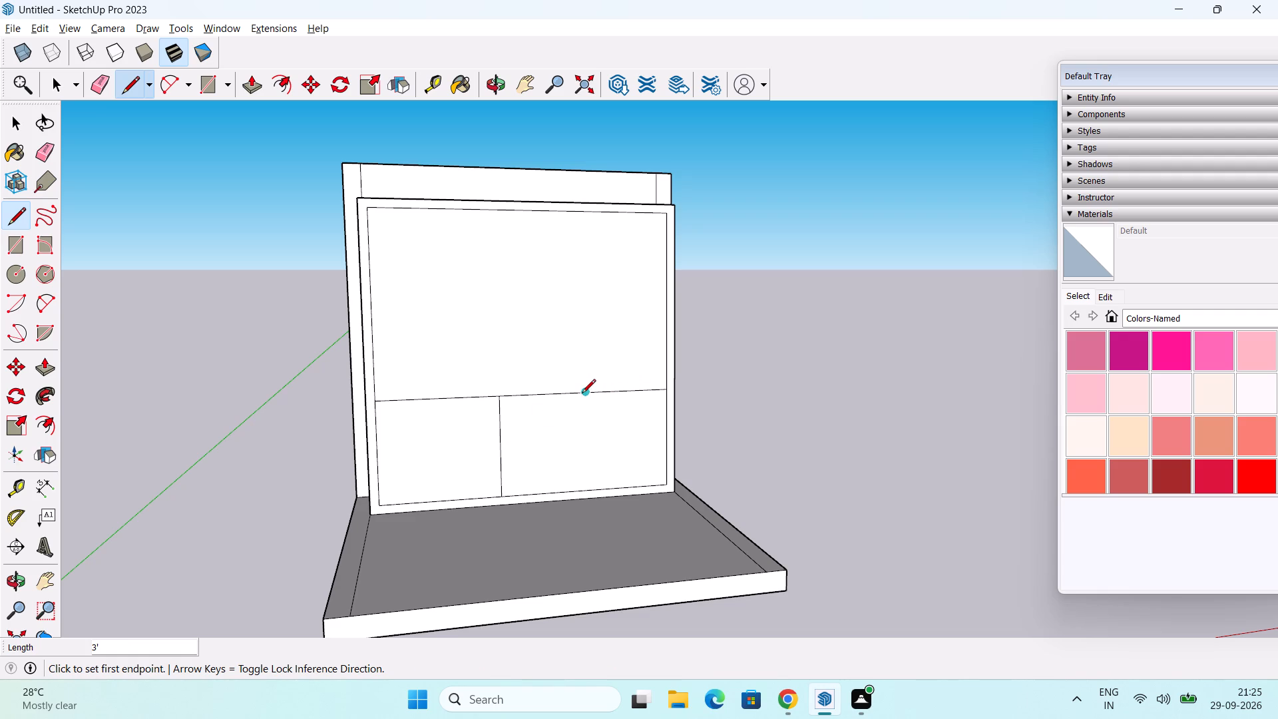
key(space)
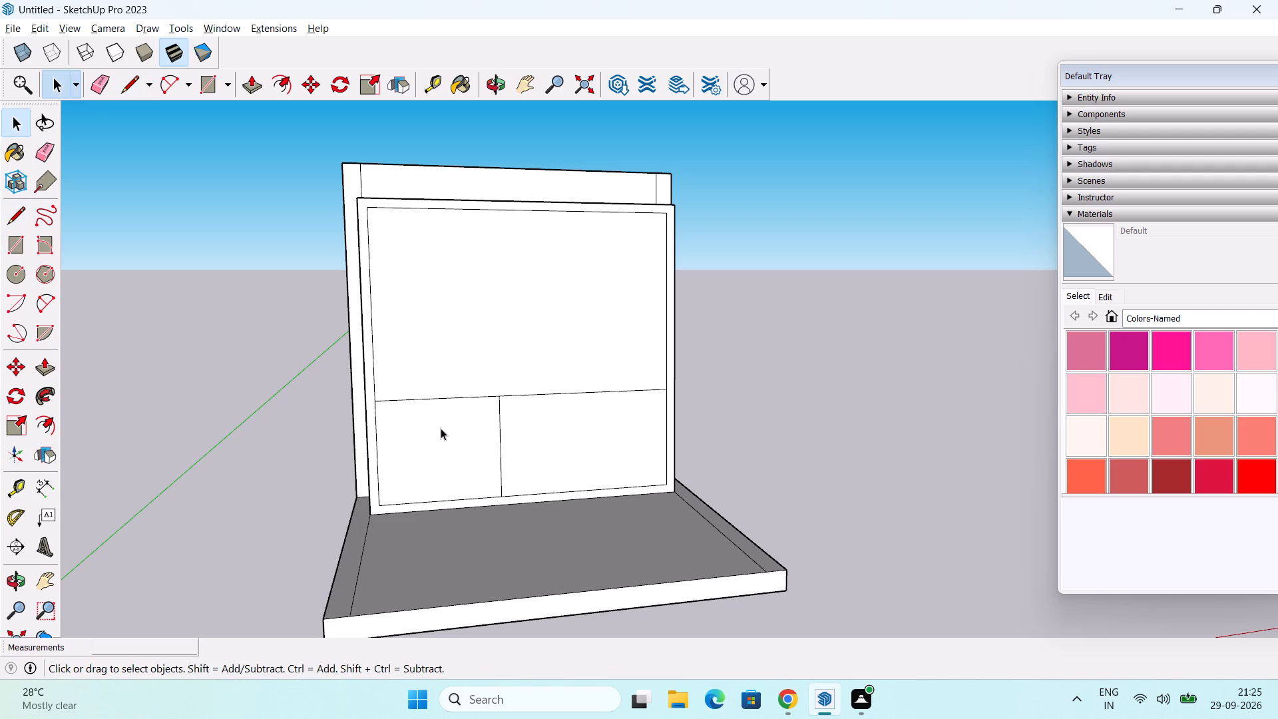
Push/Pull the border around the block's front panel 1" outward.
key(p)
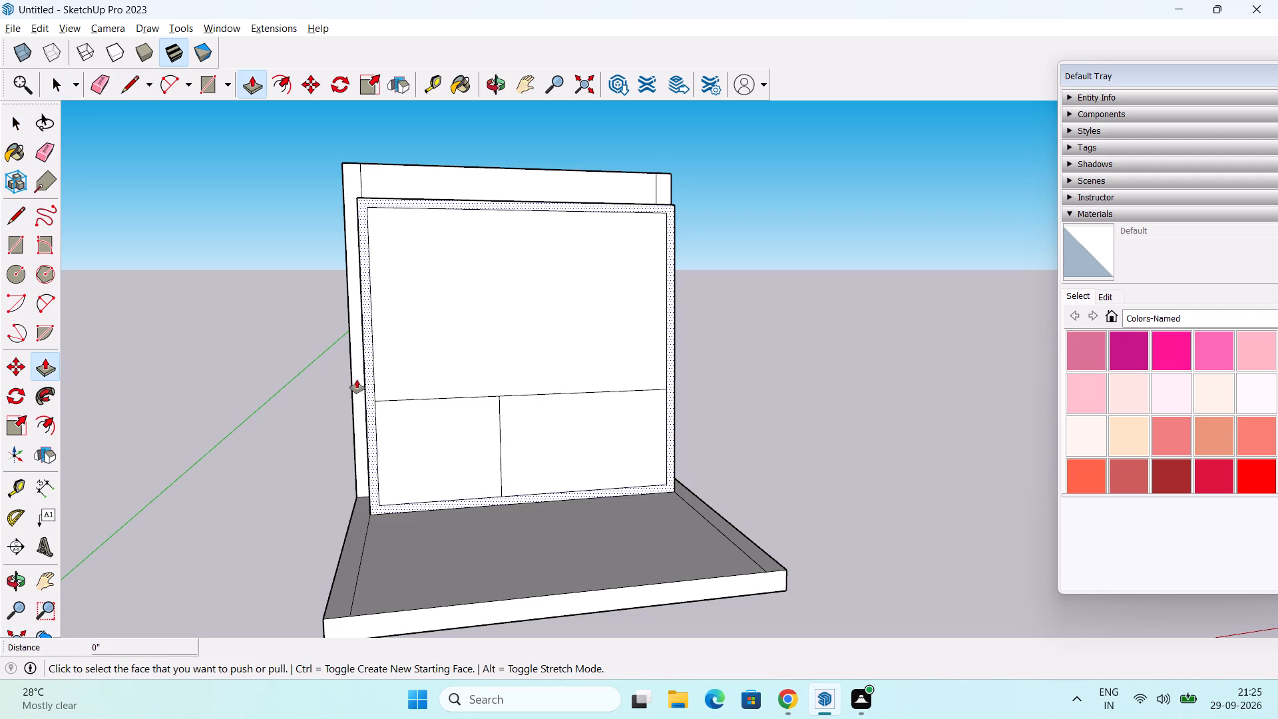
click(373, 384)
middle_drag(374, 385, 206, 374)
key(Escape)
scroll(449, 369, up, 2)
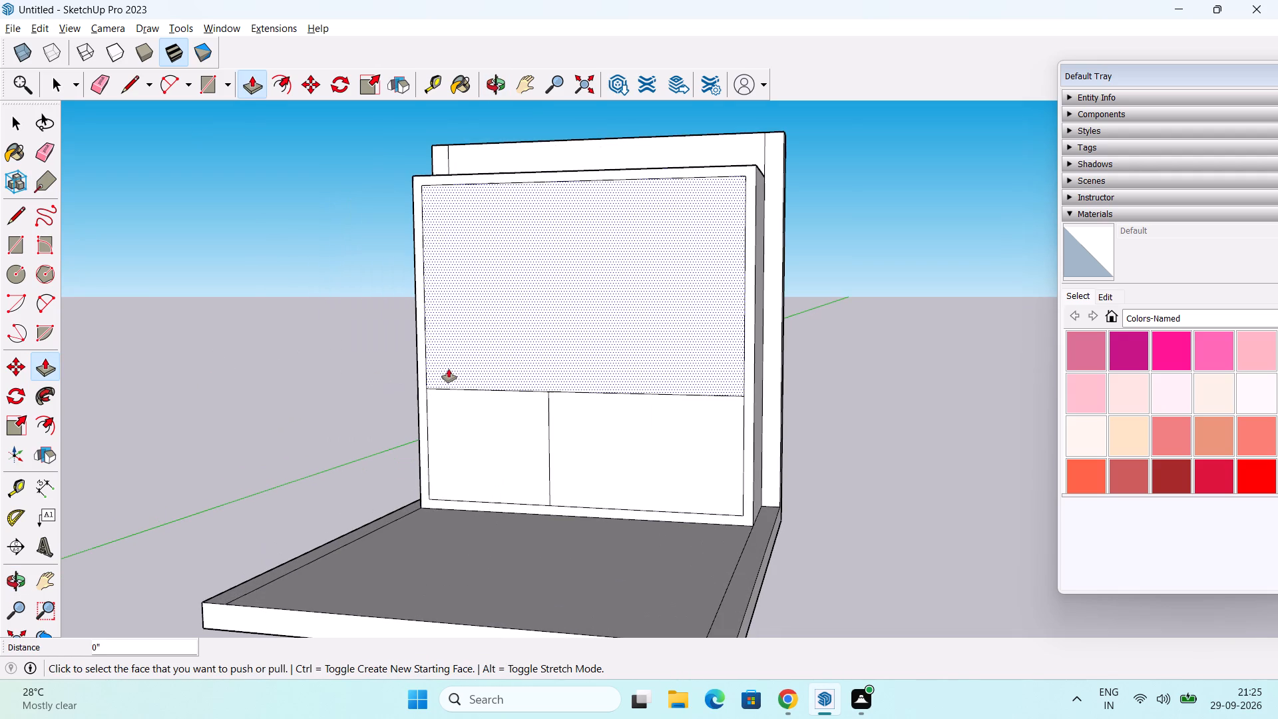
click(419, 387)
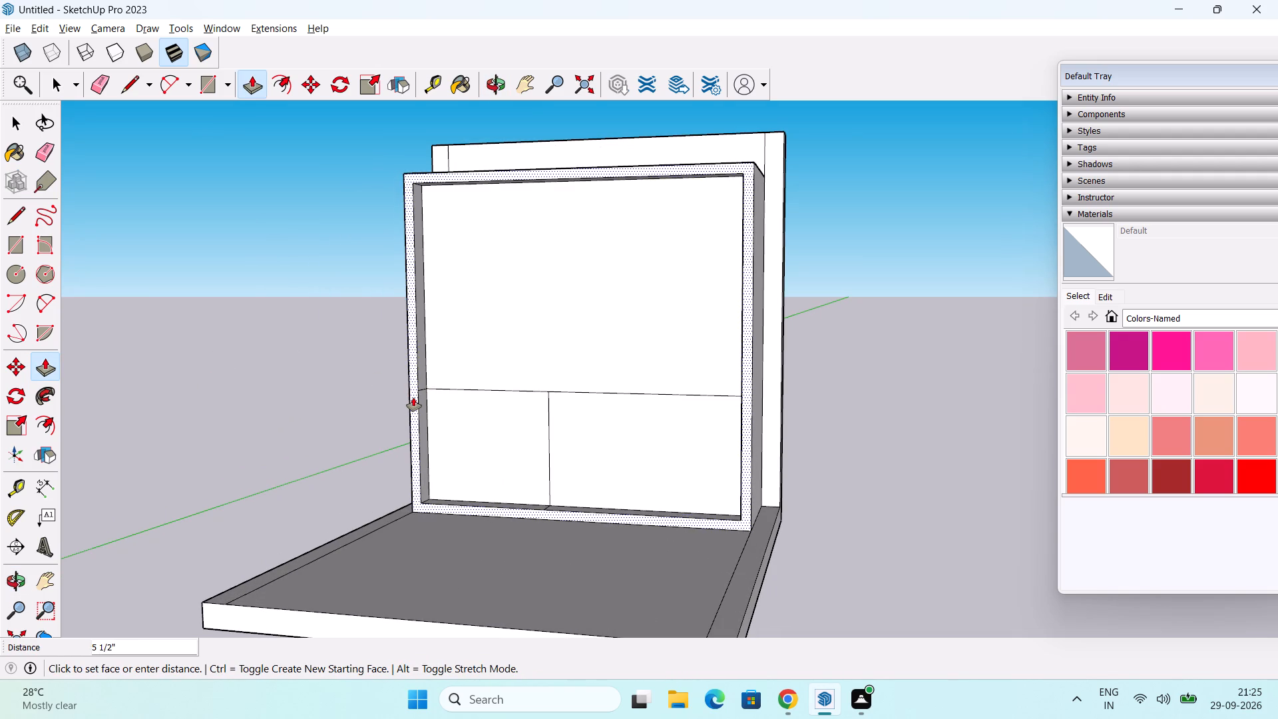
text(1")
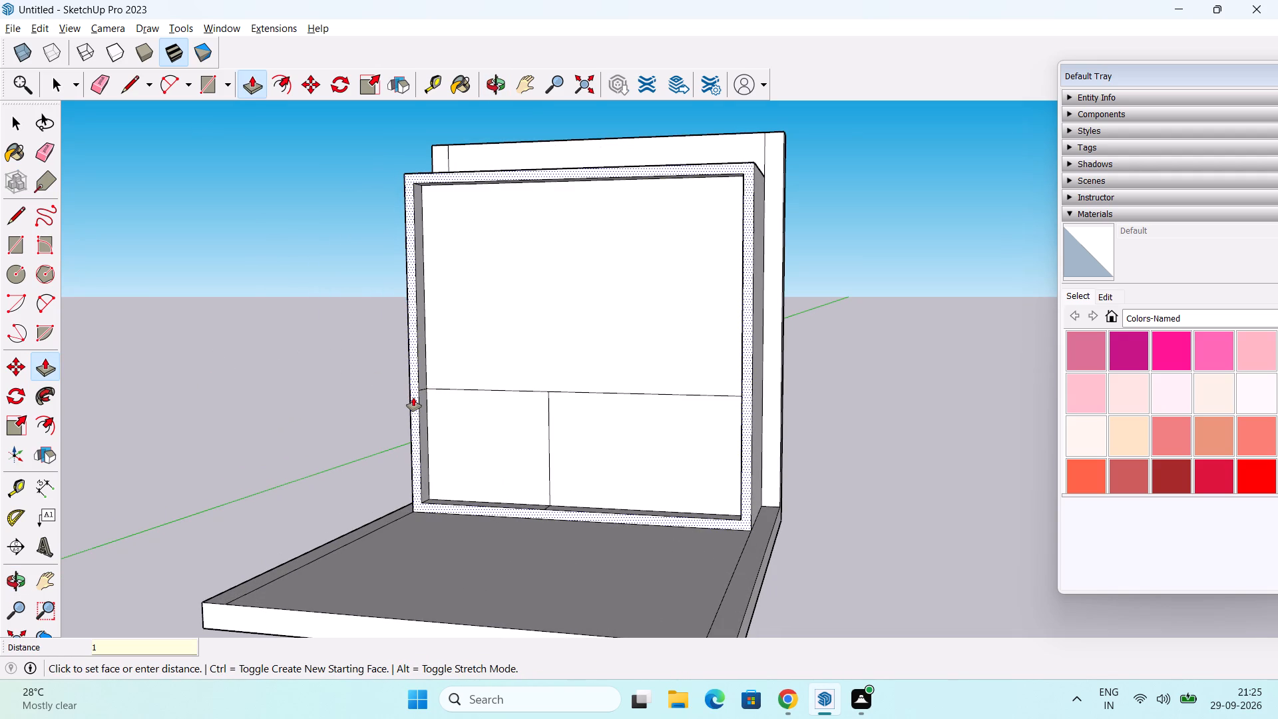
key(Return)
Examine the raised border and divided front panel of the block from several angles and distances.
middle_drag(540, 340, 646, 271)
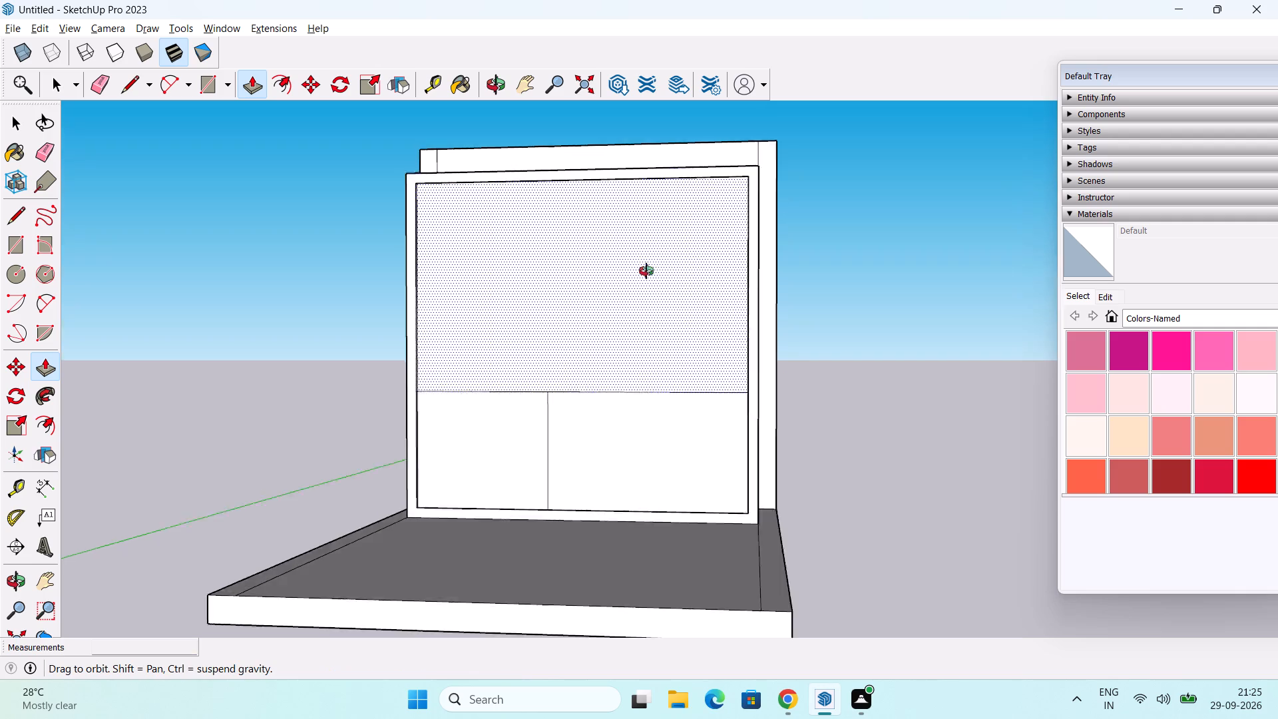
middle_drag(646, 271, 648, 413)
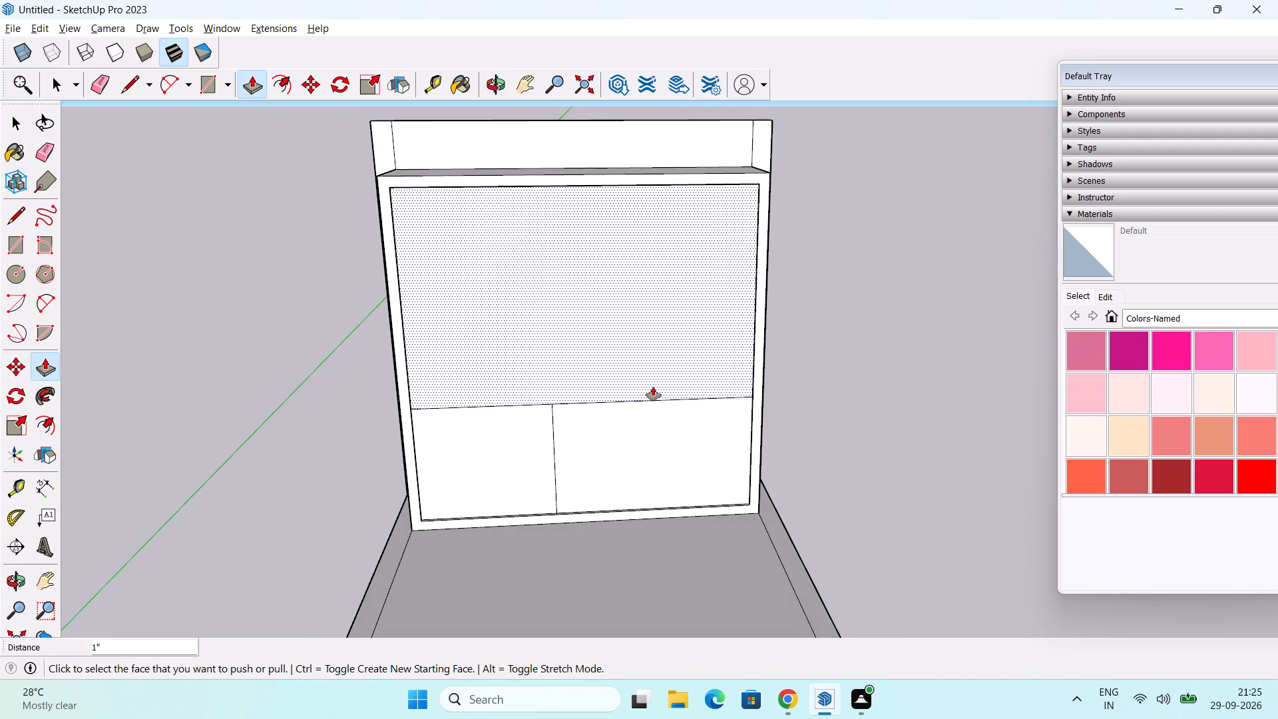
middle_drag(627, 373, 609, 368)
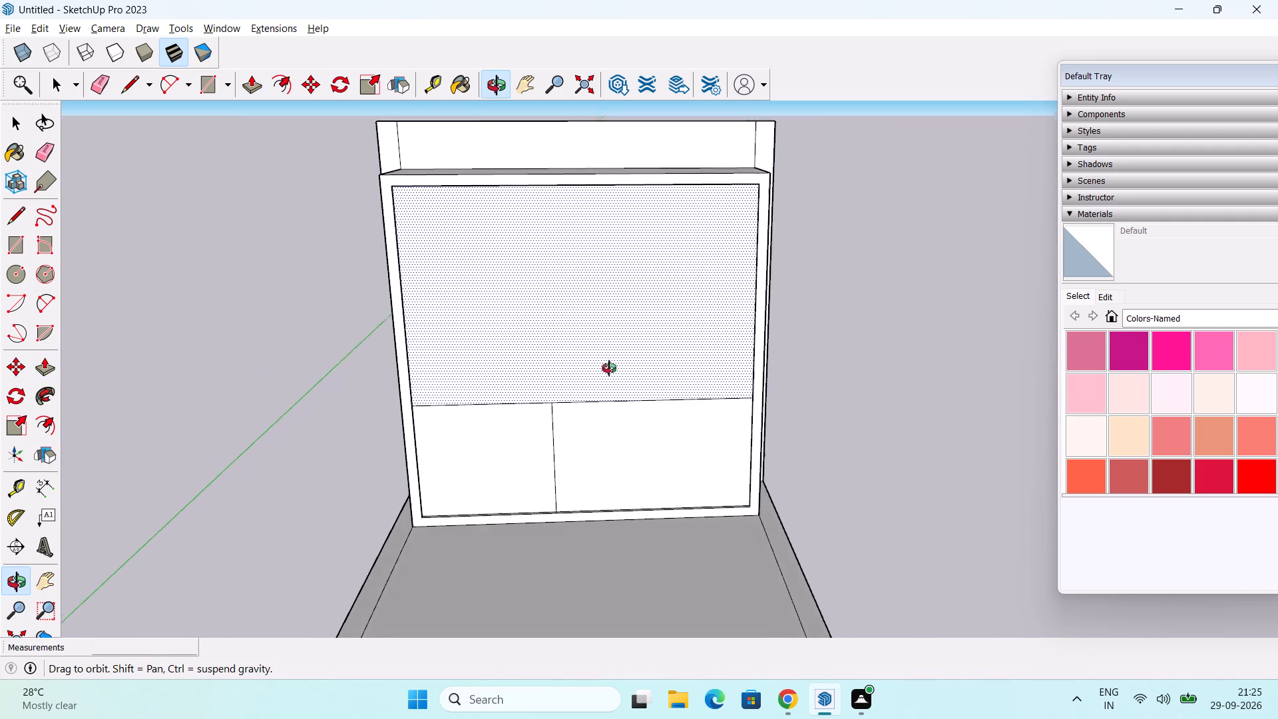
middle_drag(609, 368, 624, 289)
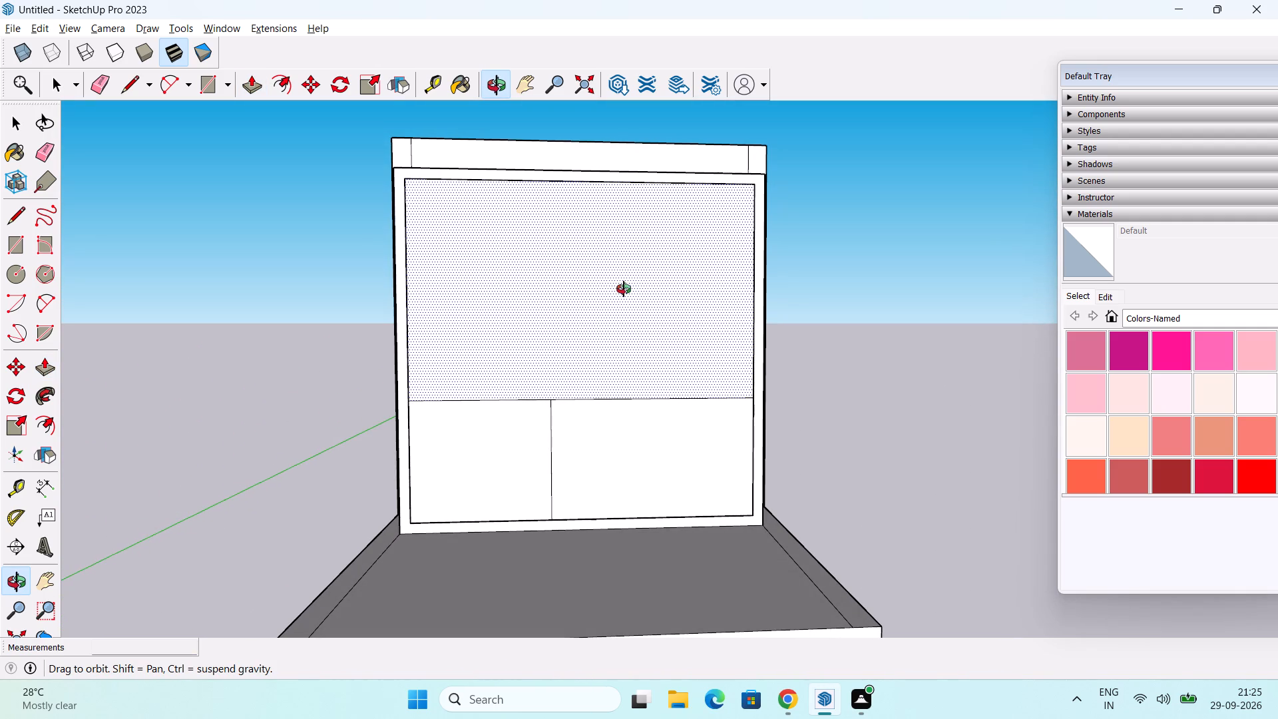
middle_drag(624, 289, 863, 389)
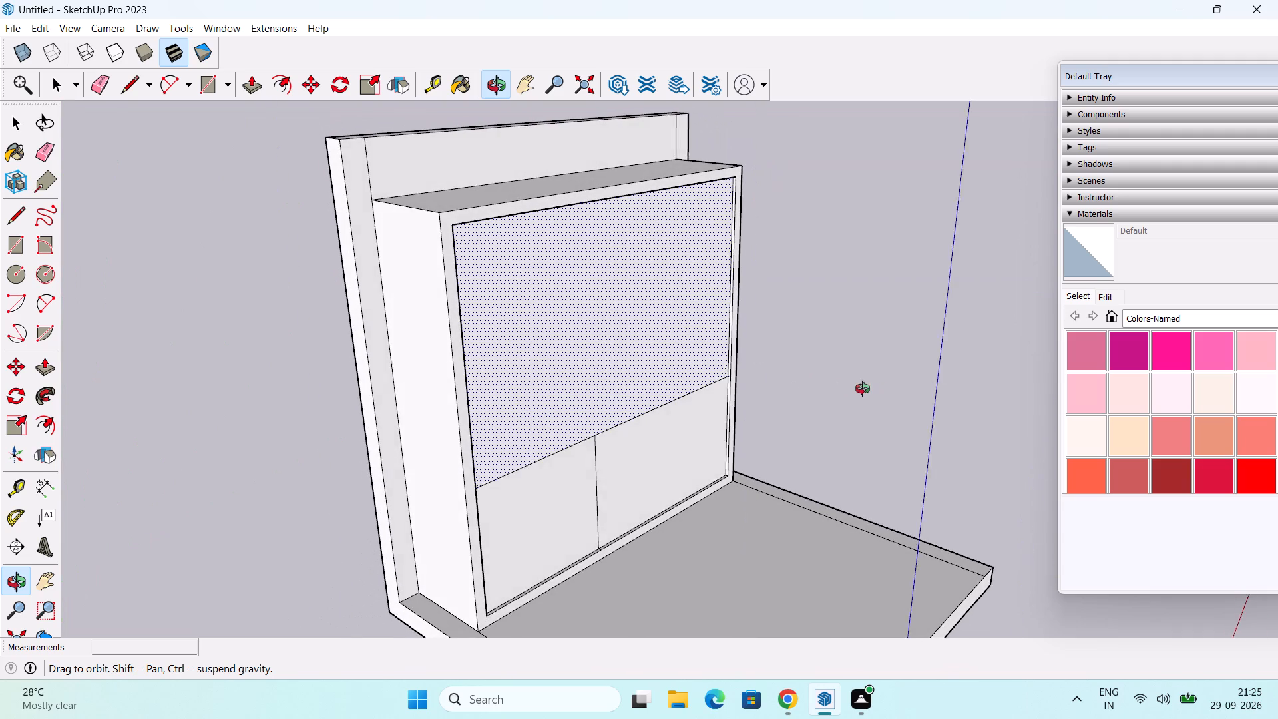
middle_drag(863, 389, 460, 350)
scroll(626, 445, down, 1)
middle_drag(571, 486, 618, 436)
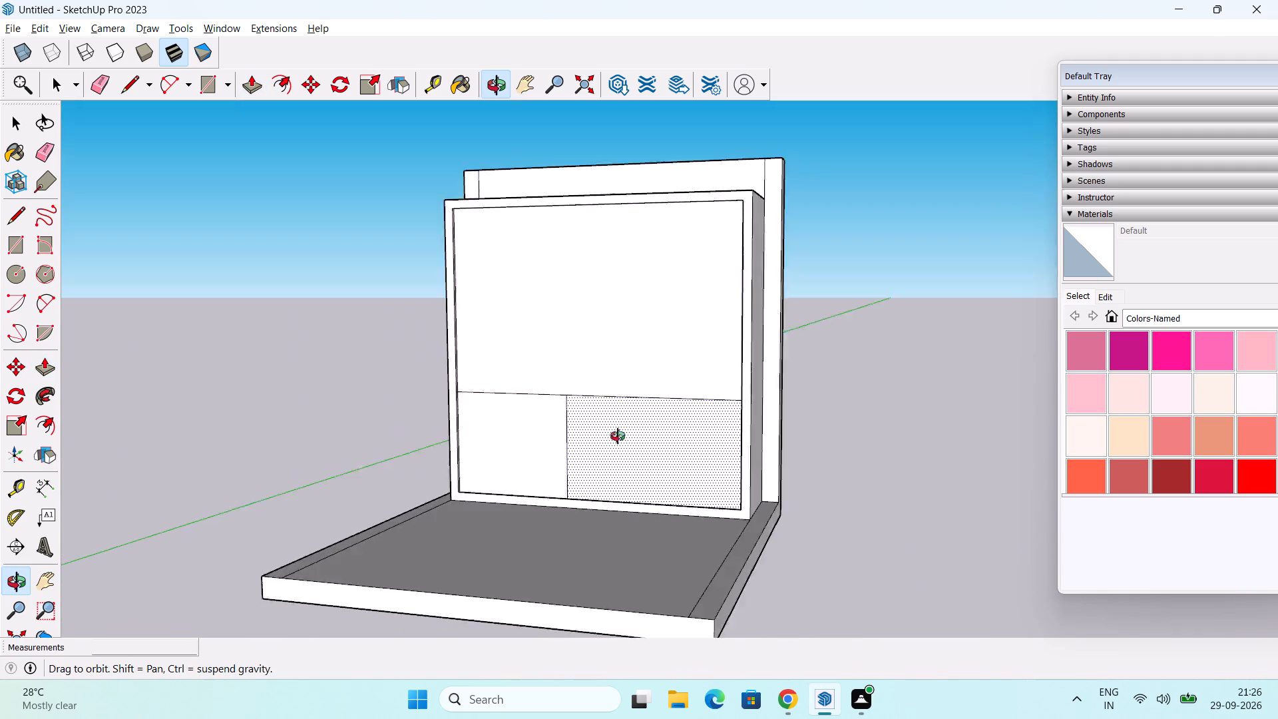
middle_drag(618, 436, 985, 430)
scroll(712, 454, down, 2)
middle_drag(719, 455, 223, 455)
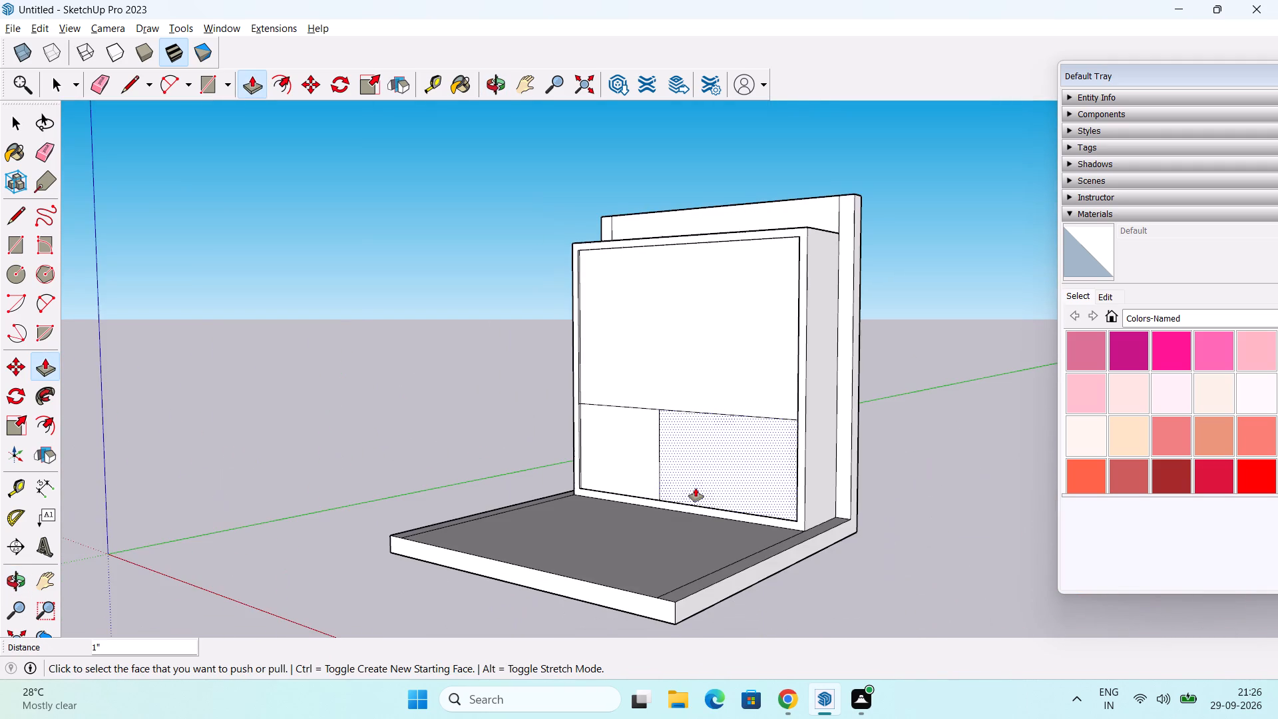
scroll(696, 488, up, 1)
middle_drag(696, 488, 849, 515)
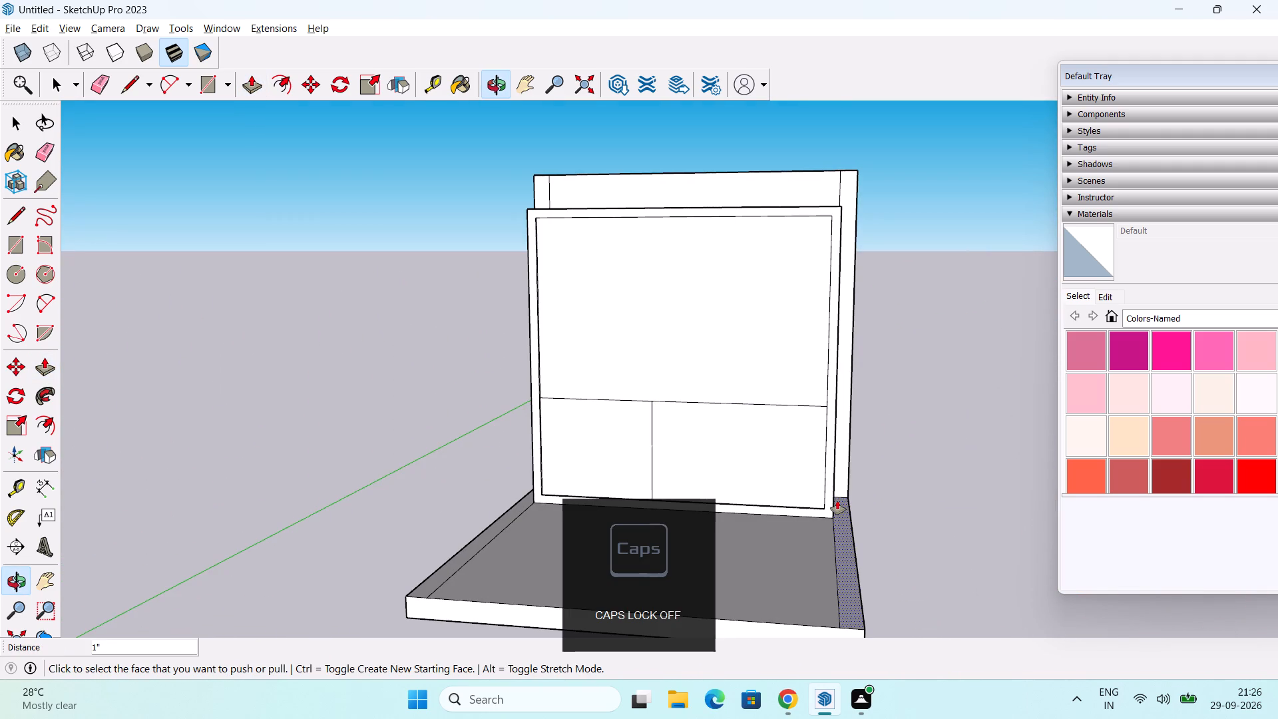
shift+middle_drag(805, 501, 736, 489)
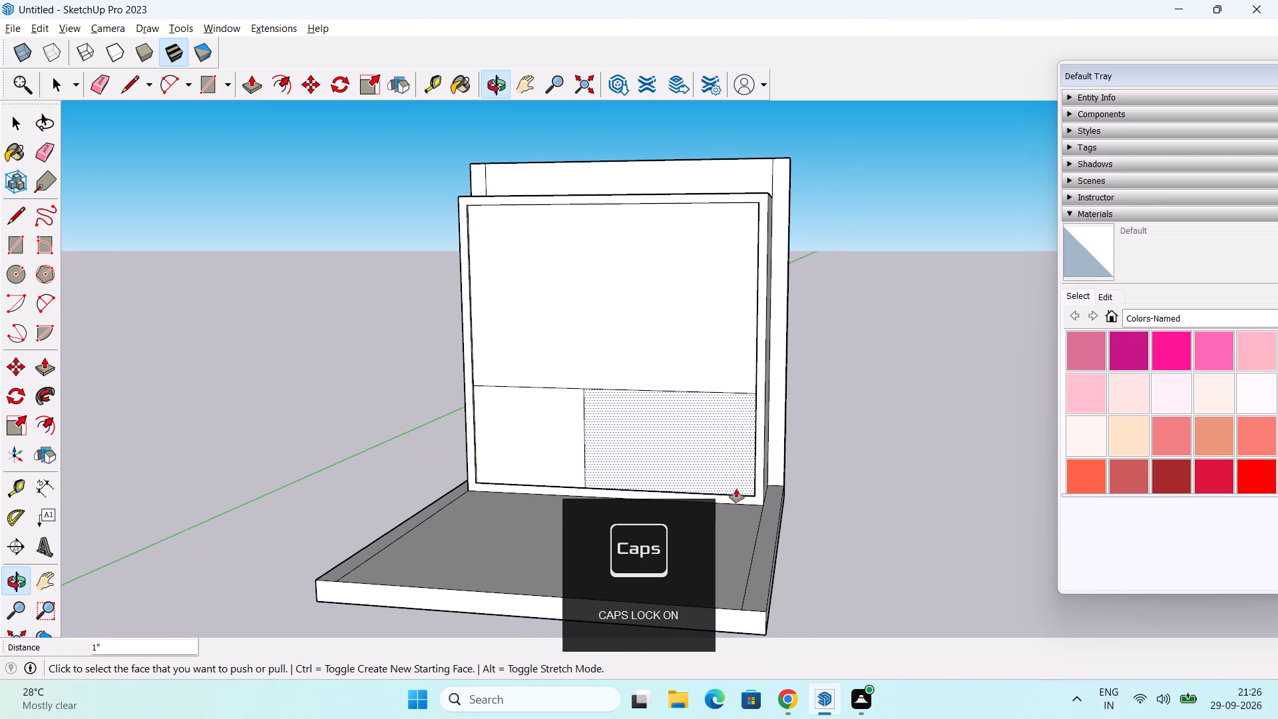
middle_drag(731, 482, 816, 544)
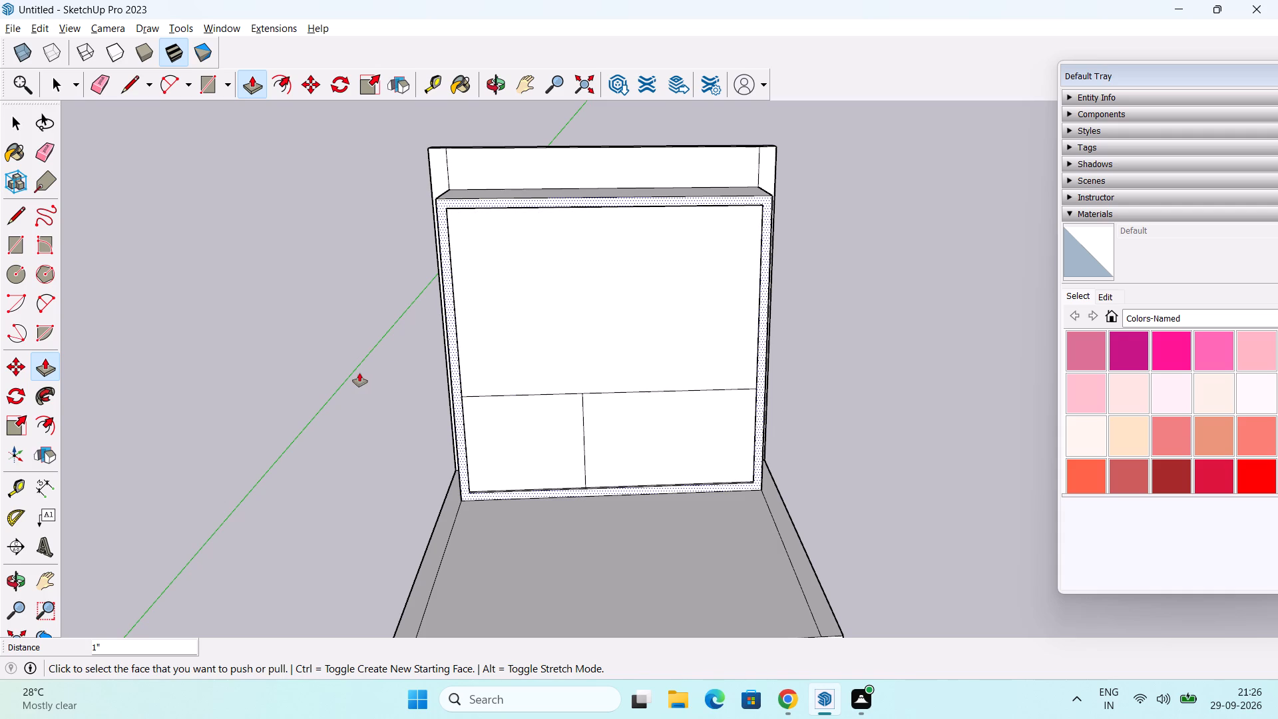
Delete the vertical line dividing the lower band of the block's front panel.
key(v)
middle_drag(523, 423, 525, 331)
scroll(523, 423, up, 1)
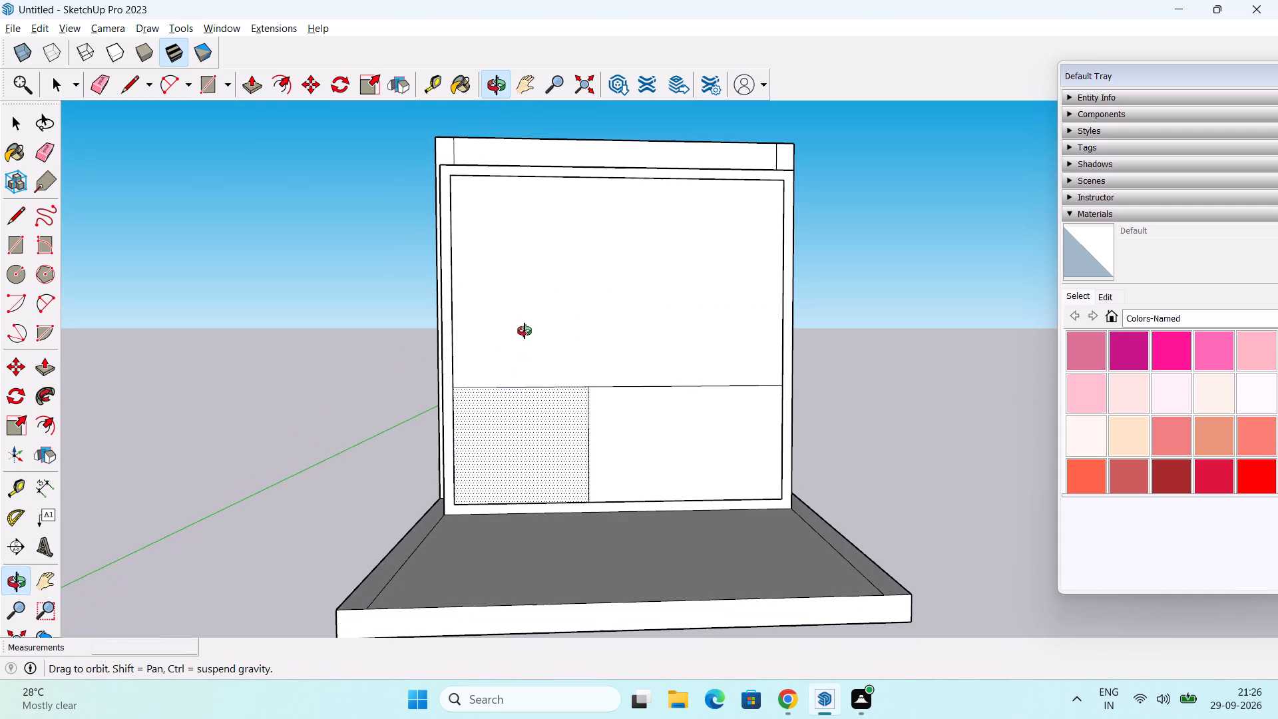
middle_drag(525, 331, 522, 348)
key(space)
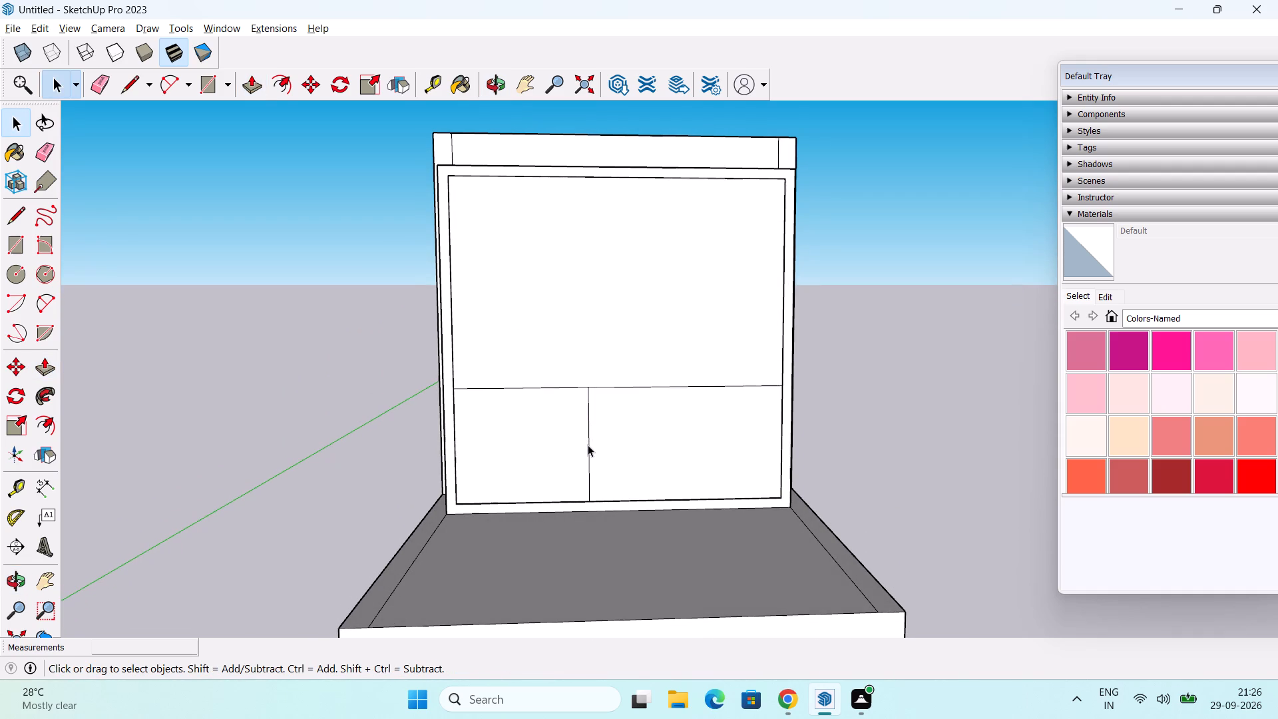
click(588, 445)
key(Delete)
Push/Pull the shared side face of the slab and back wall outward by about 3' 10 1/2".
middle_drag(696, 399, 678, 399)
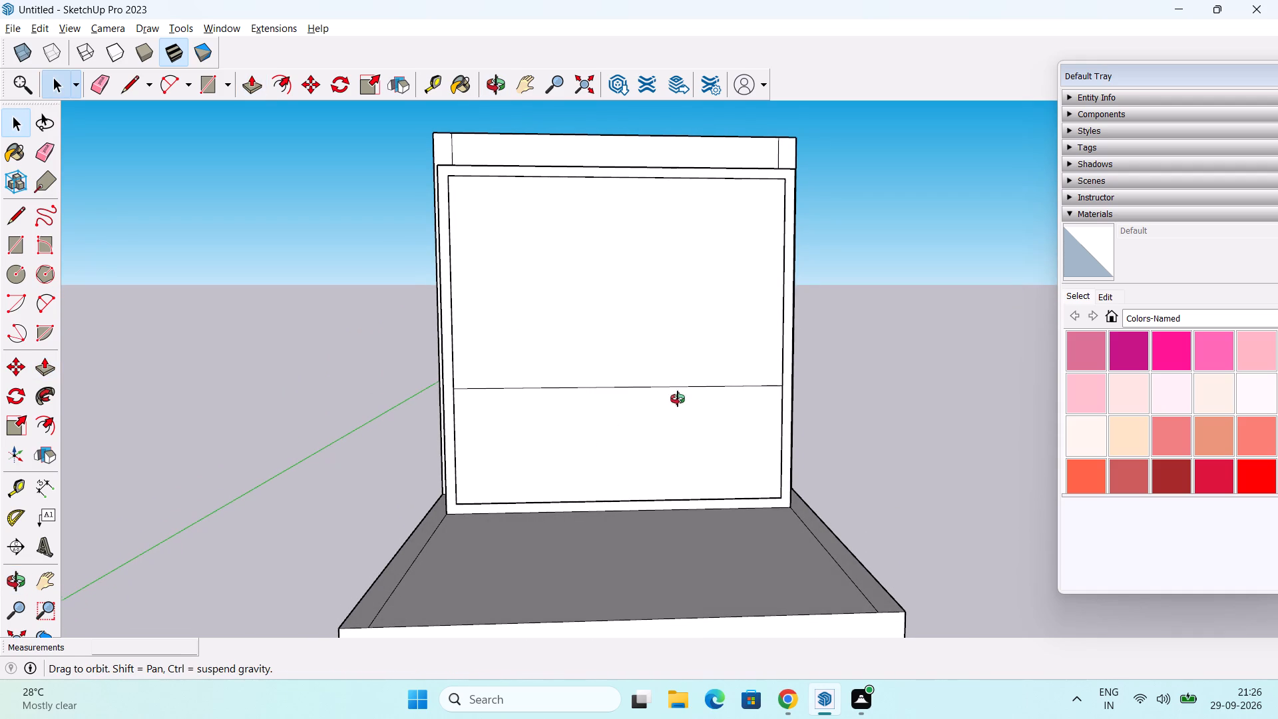
middle_drag(678, 399, 436, 427)
key(p)
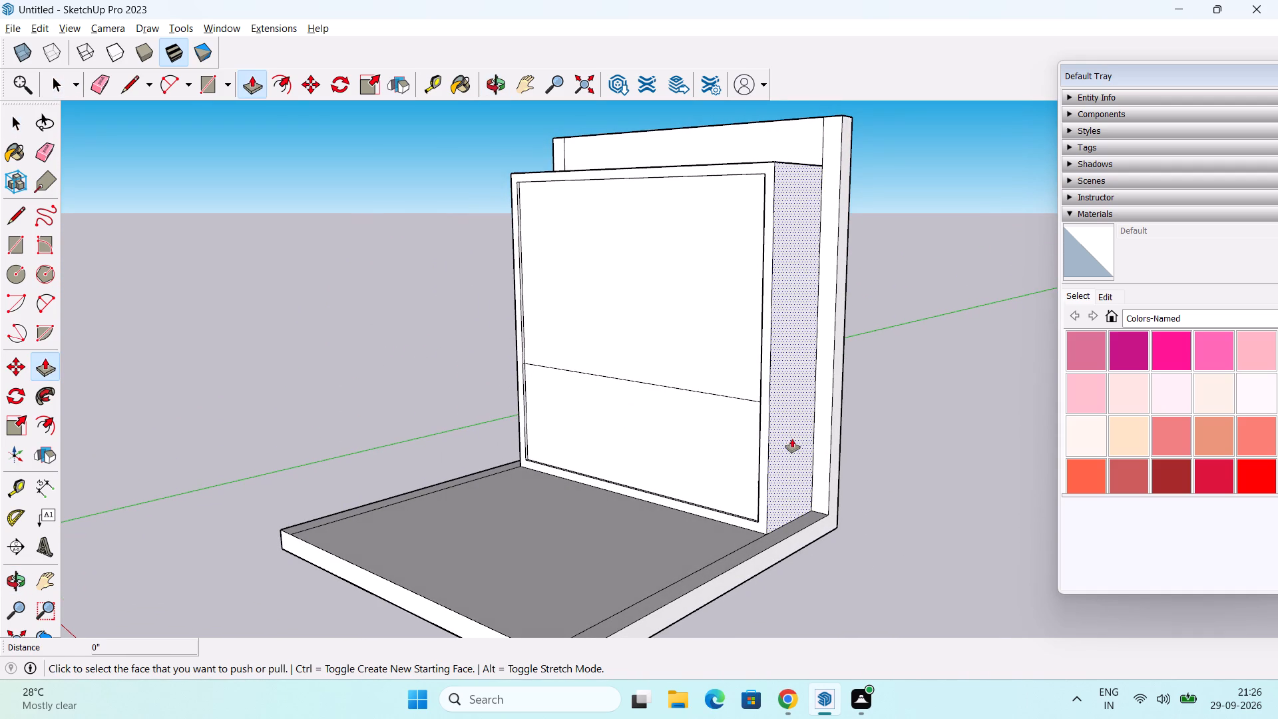
click(841, 399)
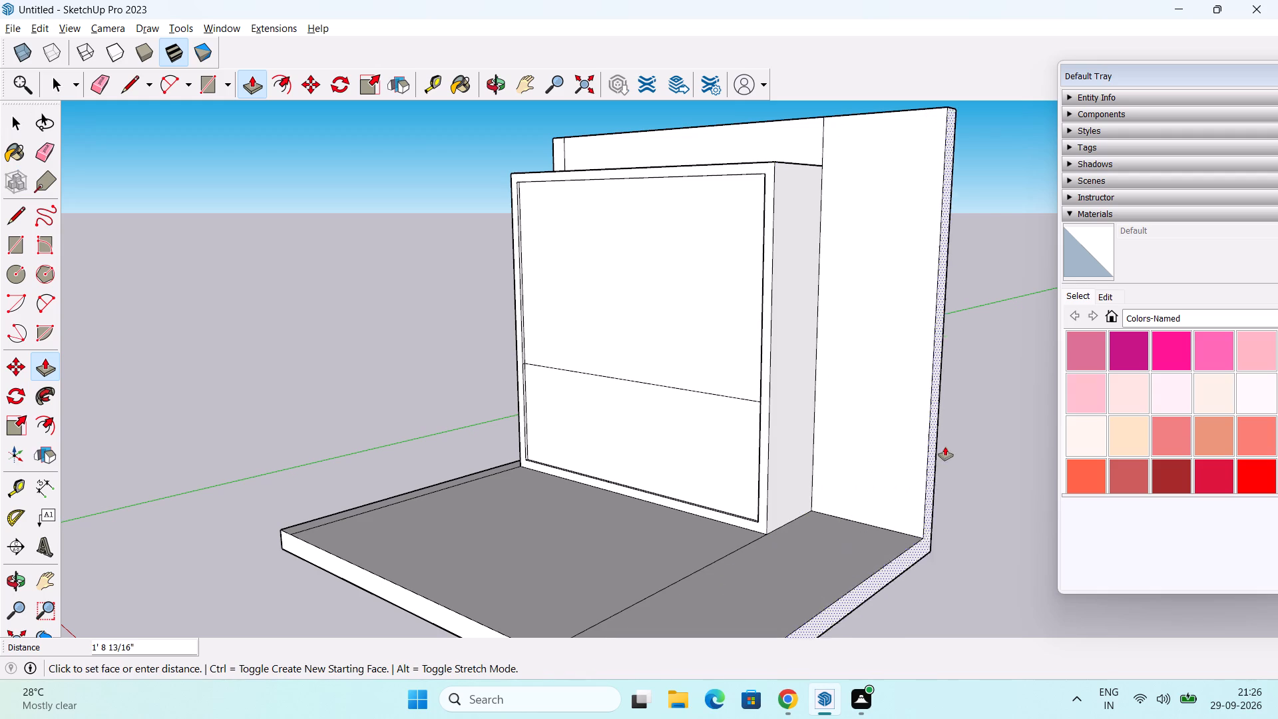
click(984, 478)
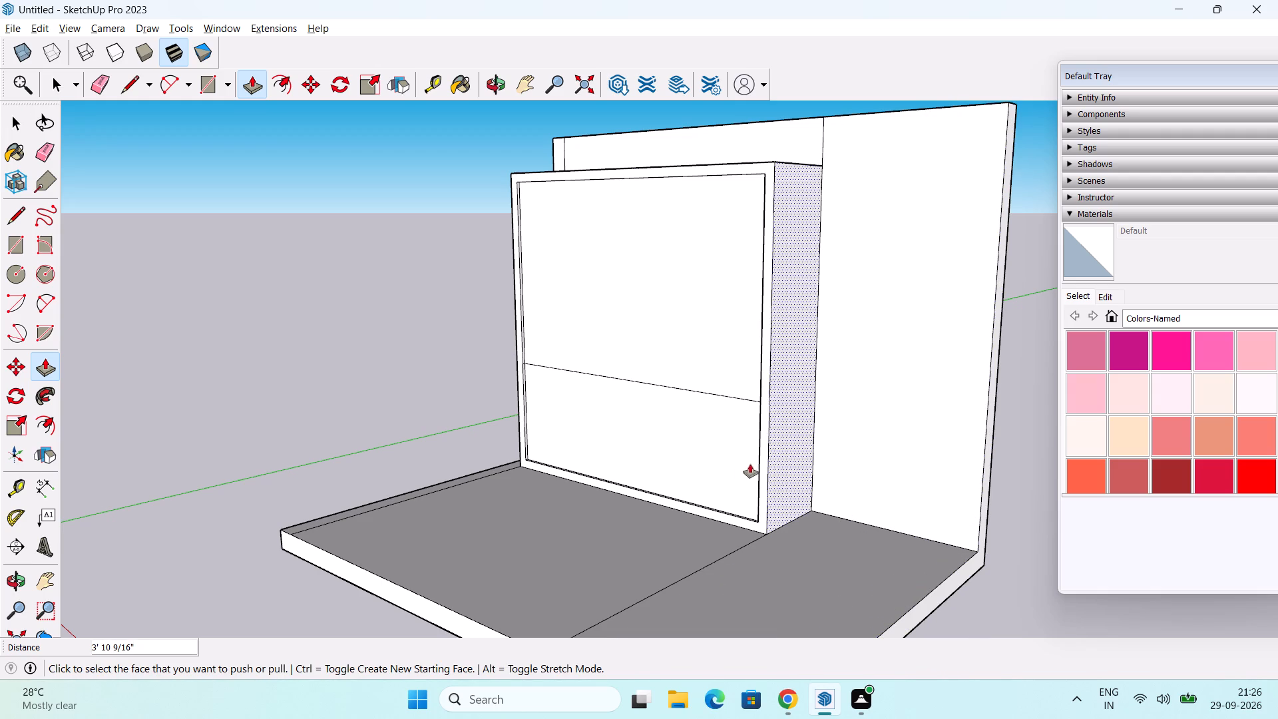
Push/Pull the block's side face outward by about 3' 2 1/2" along the widened back wall.
click(785, 460)
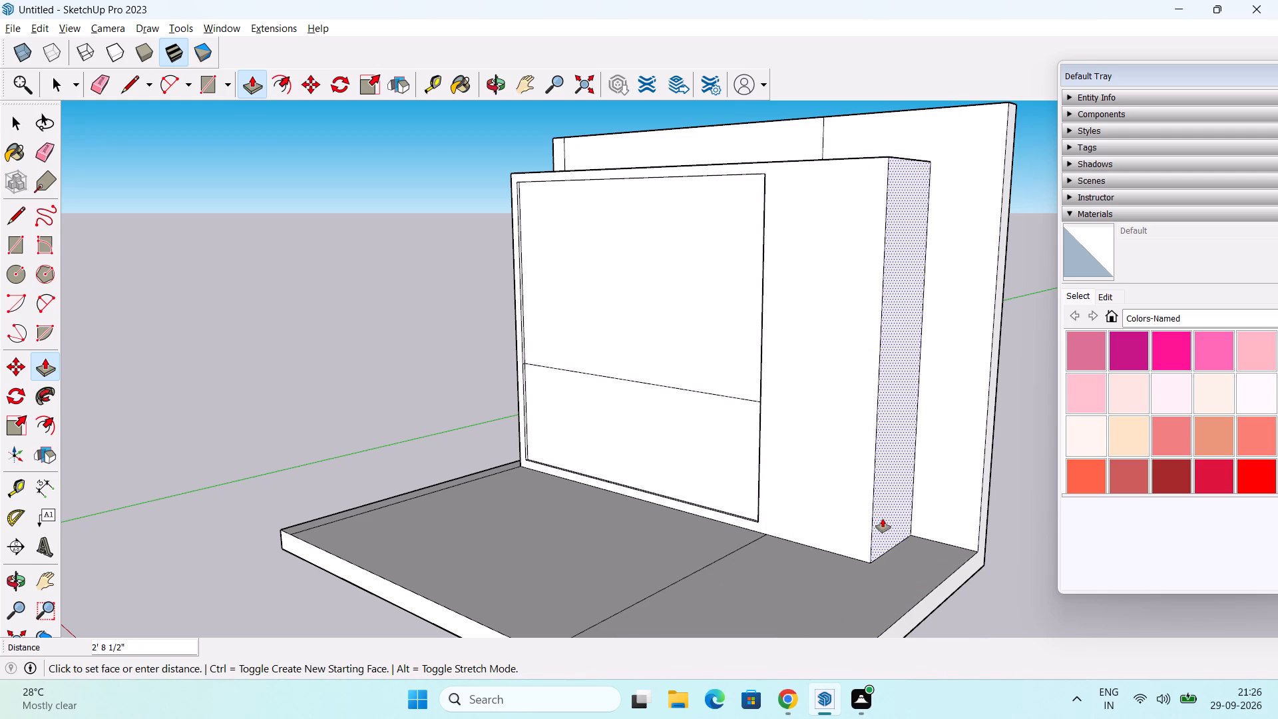
middle_drag(883, 518, 1052, 530)
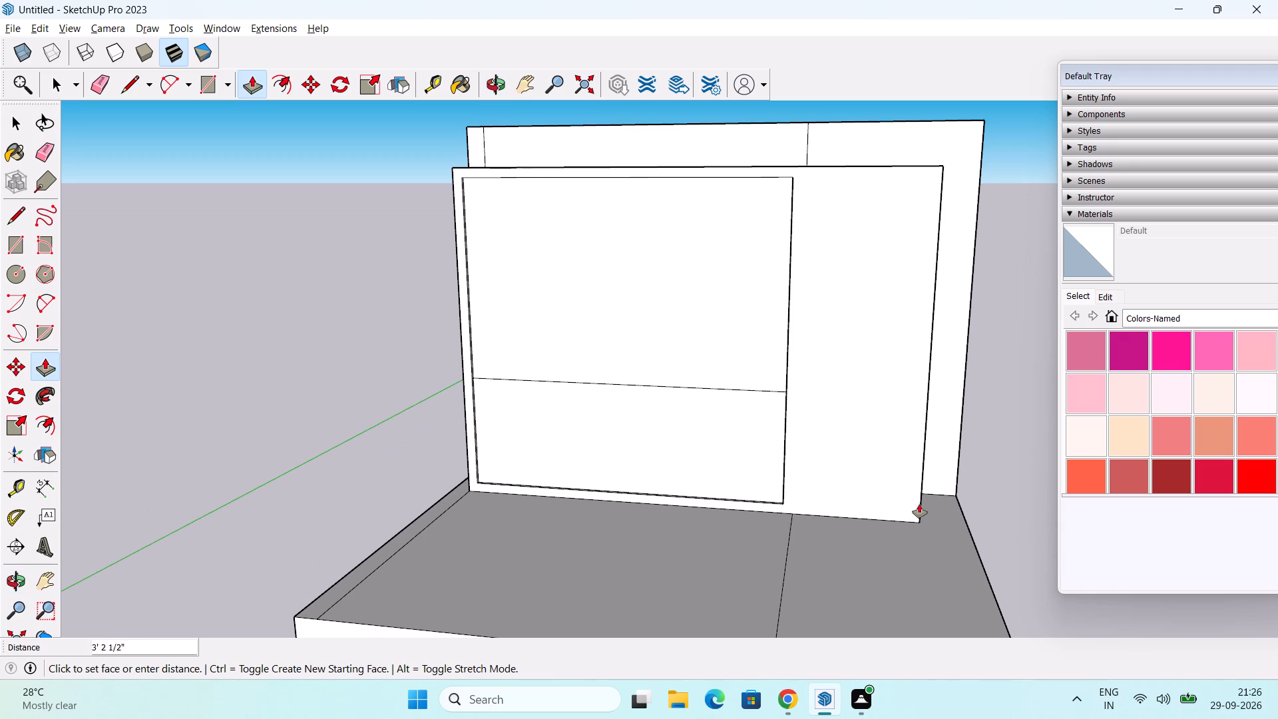
click(928, 501)
Push/Pull the upper and lower inner side faces of the border 3' 3 5/16" toward the block's extended side to widen the recessed panel.
middle_drag(652, 480, 841, 479)
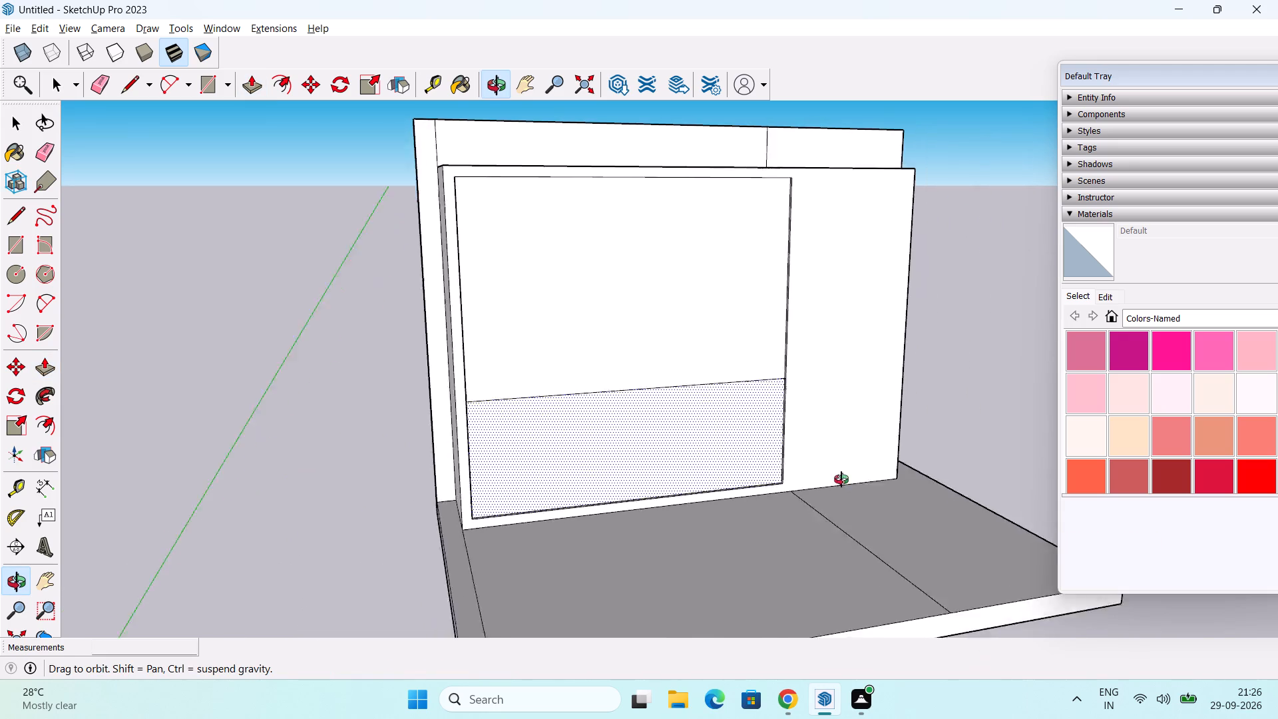
middle_drag(841, 479, 1044, 479)
scroll(705, 363, up, 11)
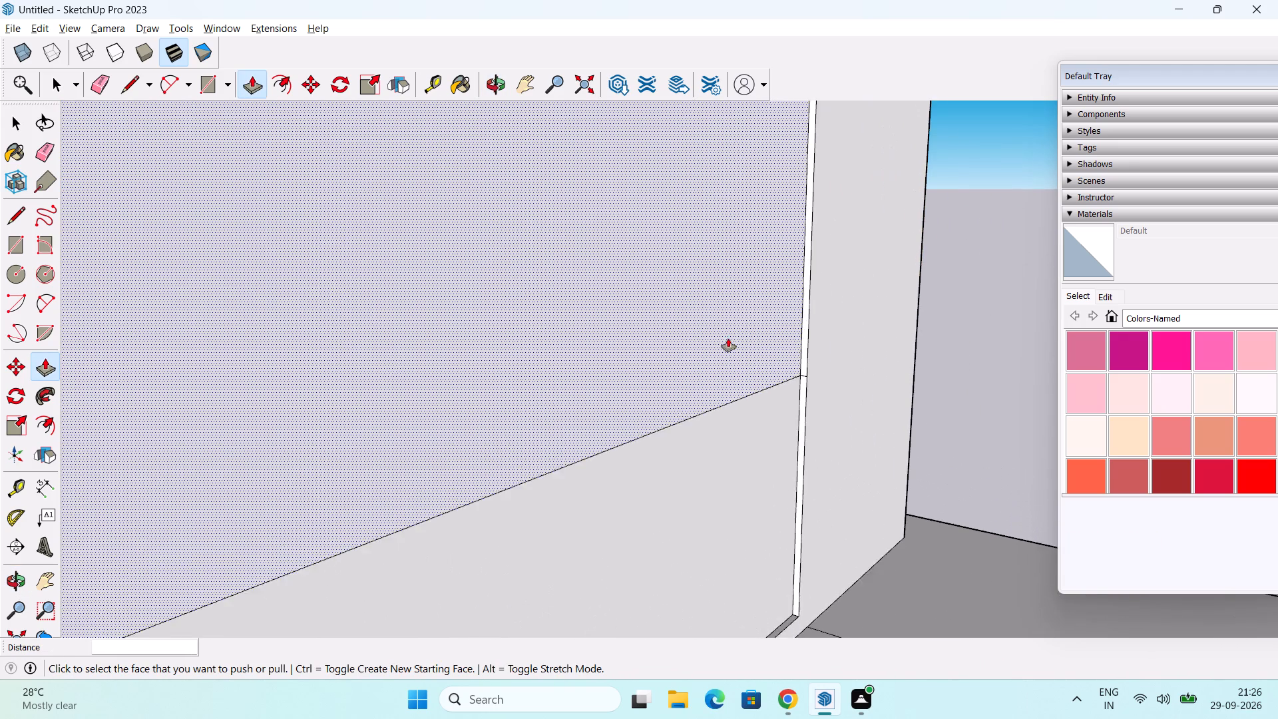
click(812, 310)
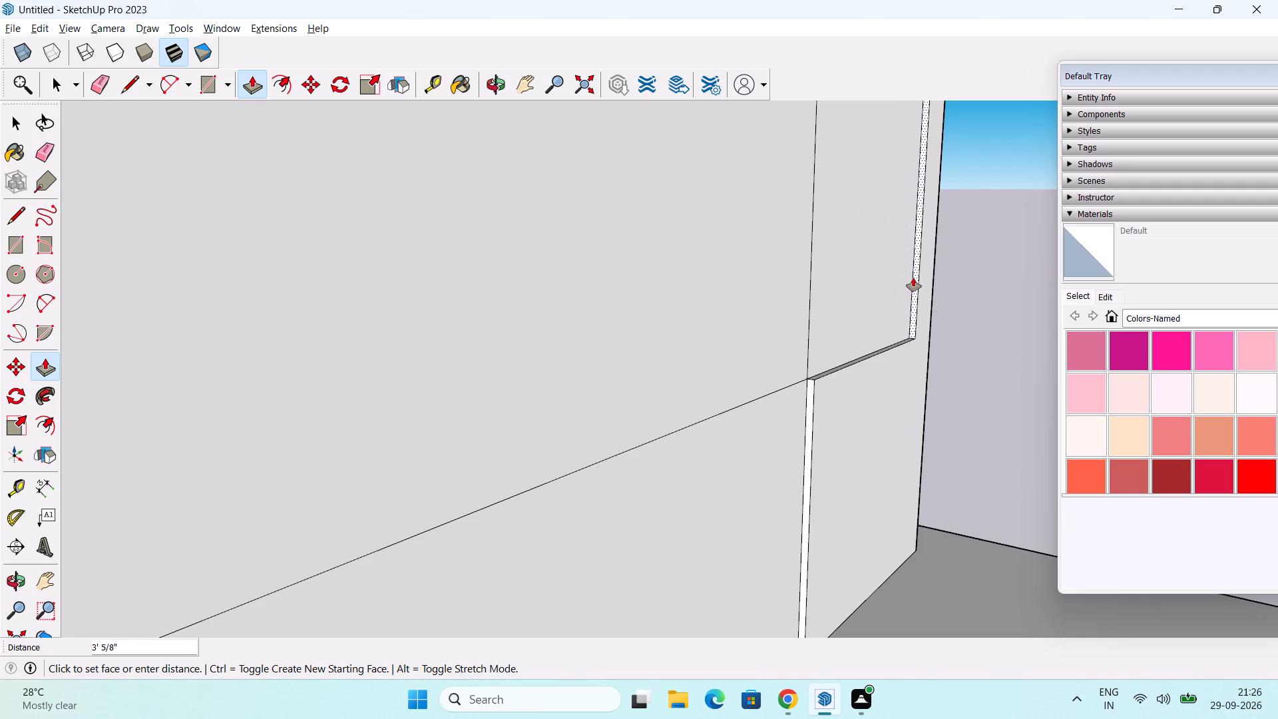
click(919, 277)
middle_drag(888, 437, 644, 433)
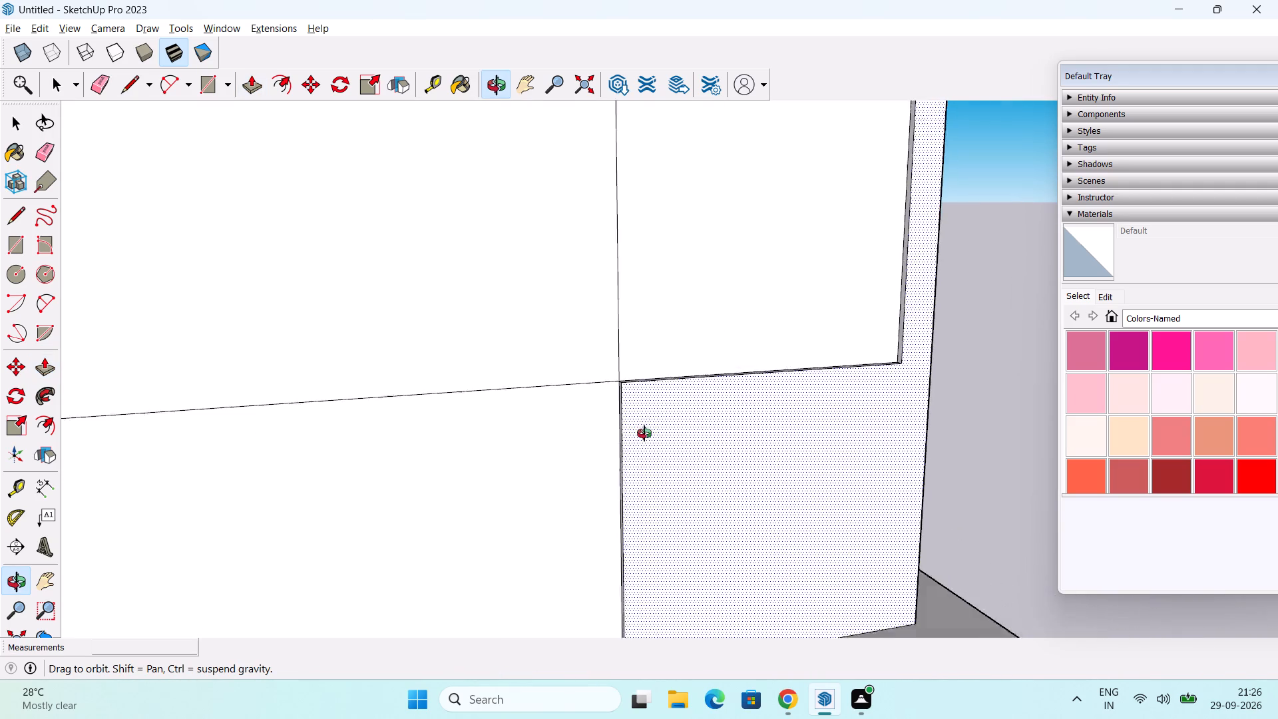
middle_drag(644, 433, 881, 387)
scroll(807, 467, up, 3)
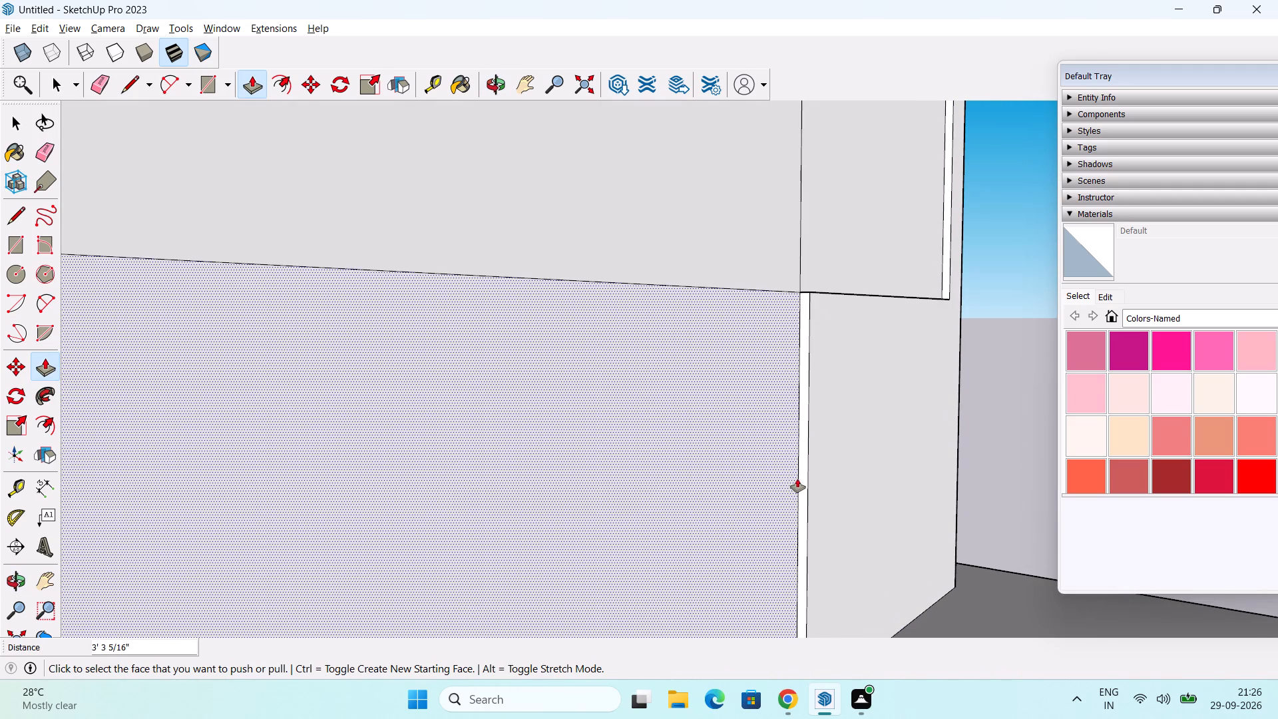
double_click(804, 479)
Push/Pull the same upper and lower inner border faces a further 11/16" toward the block's outer side edge.
scroll(865, 443, down, 6)
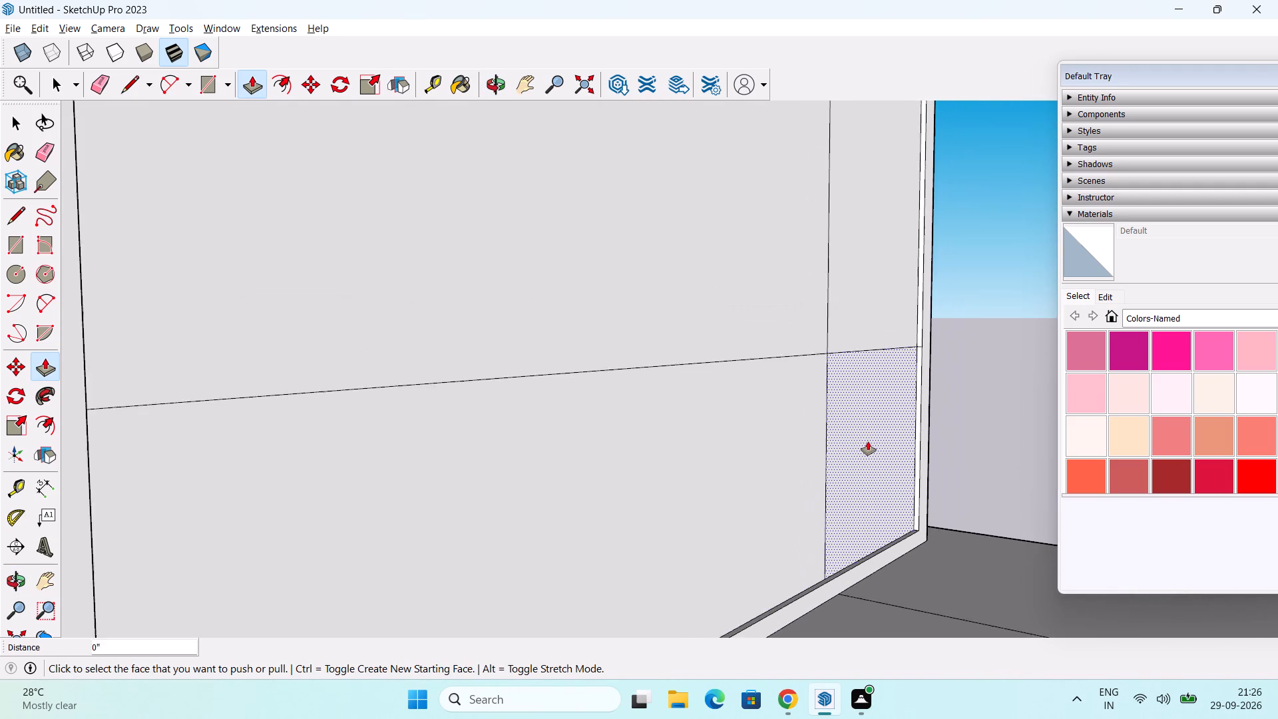
scroll(868, 441, down, 2)
middle_drag(867, 441, 627, 436)
scroll(662, 411, down, 5)
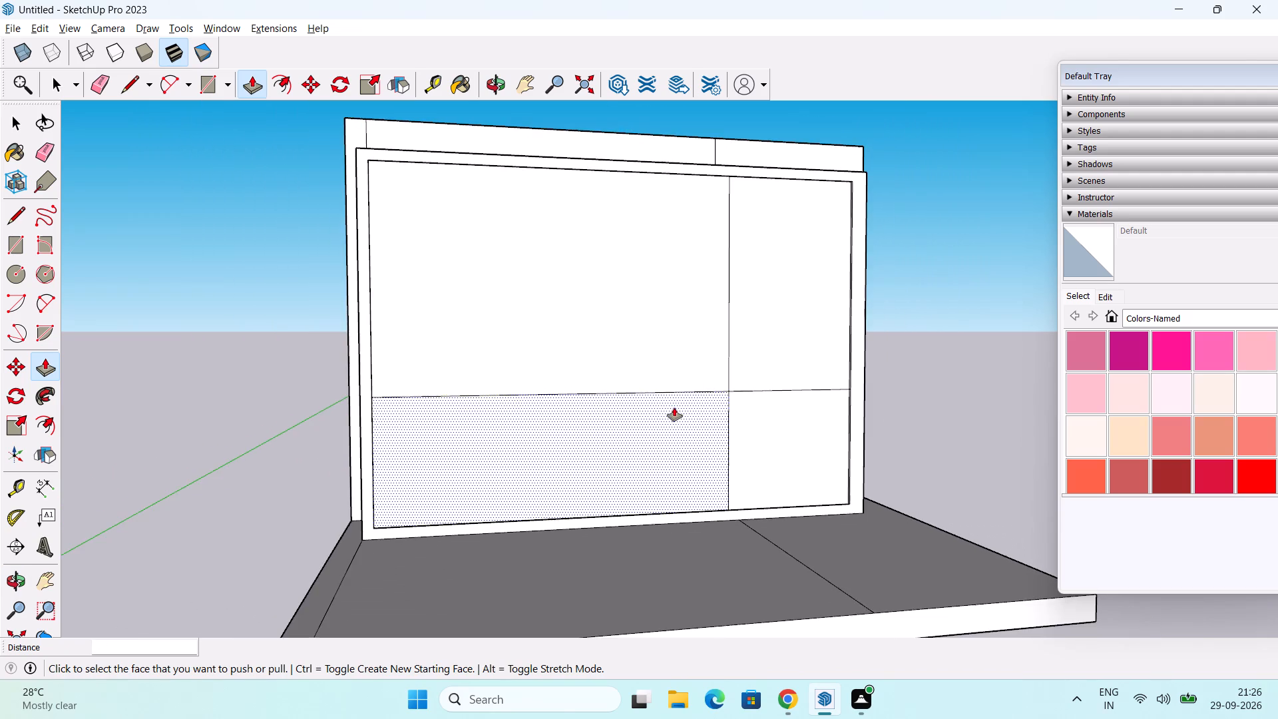
middle_drag(752, 377, 744, 379)
scroll(911, 275, up, 1)
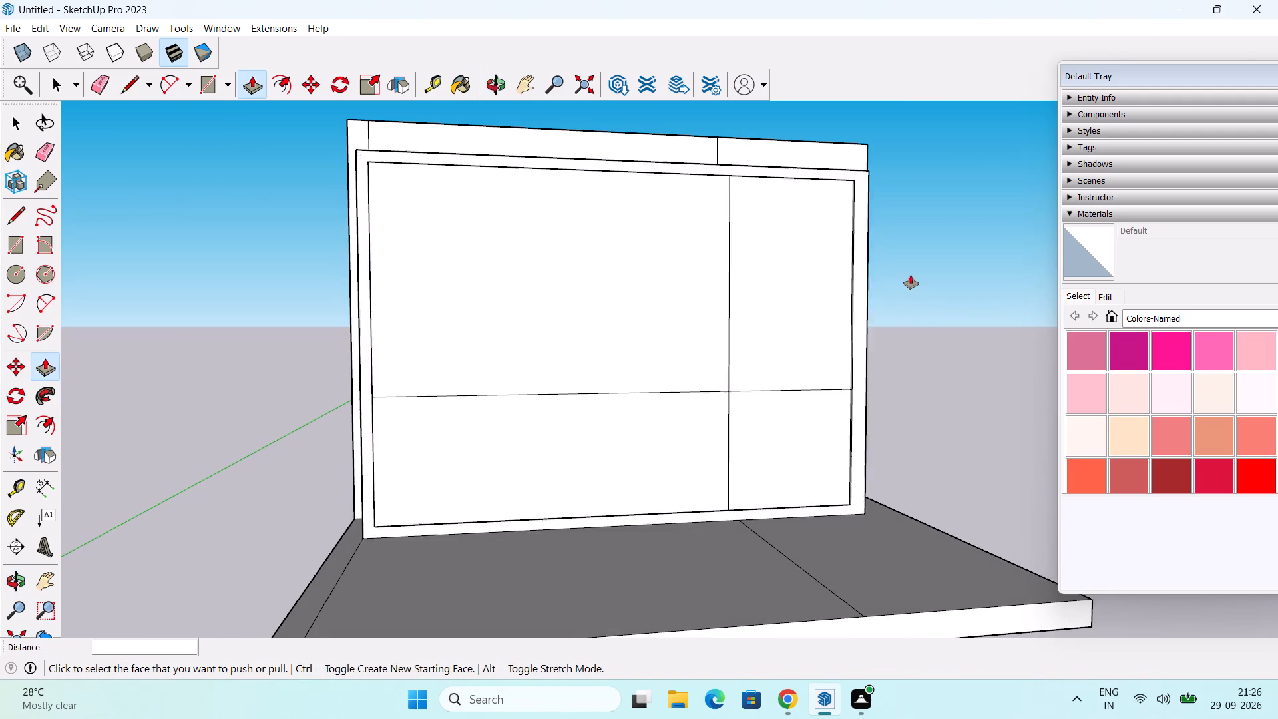
scroll(911, 275, up, 4)
middle_drag(853, 317, 931, 328)
scroll(884, 330, up, 2)
scroll(816, 341, up, 1)
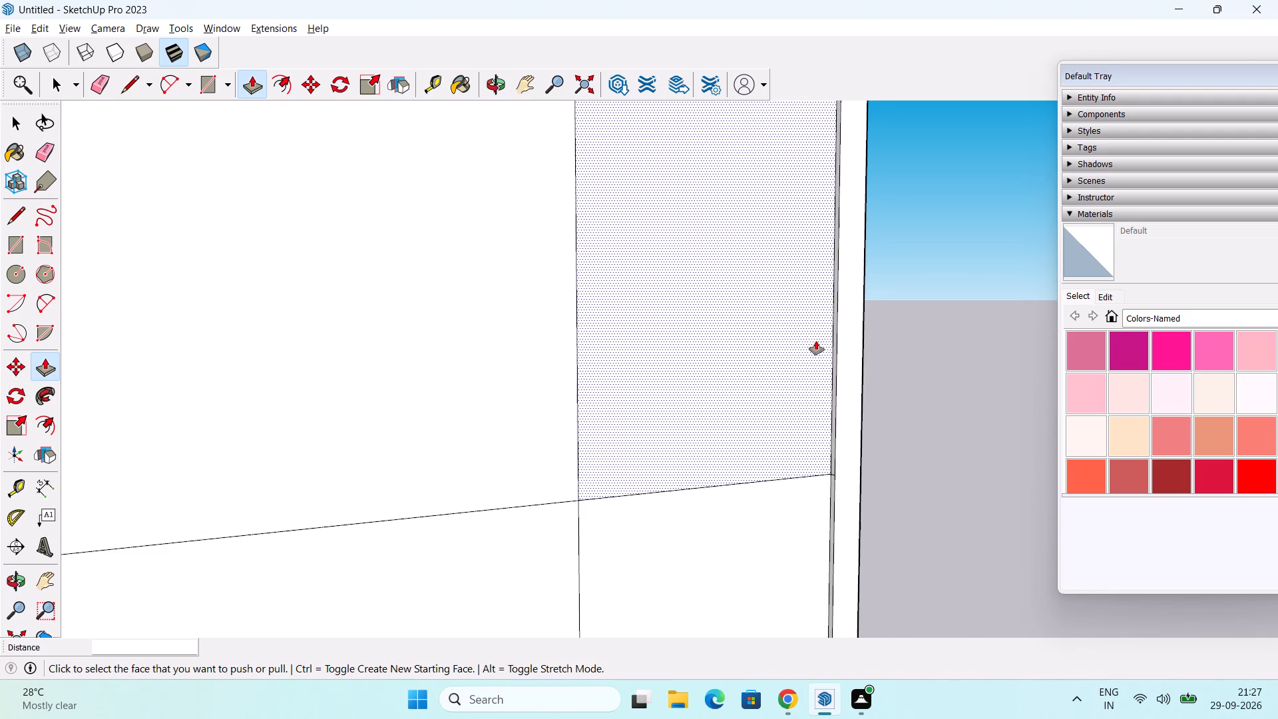
scroll(816, 341, up, 3)
click(836, 358)
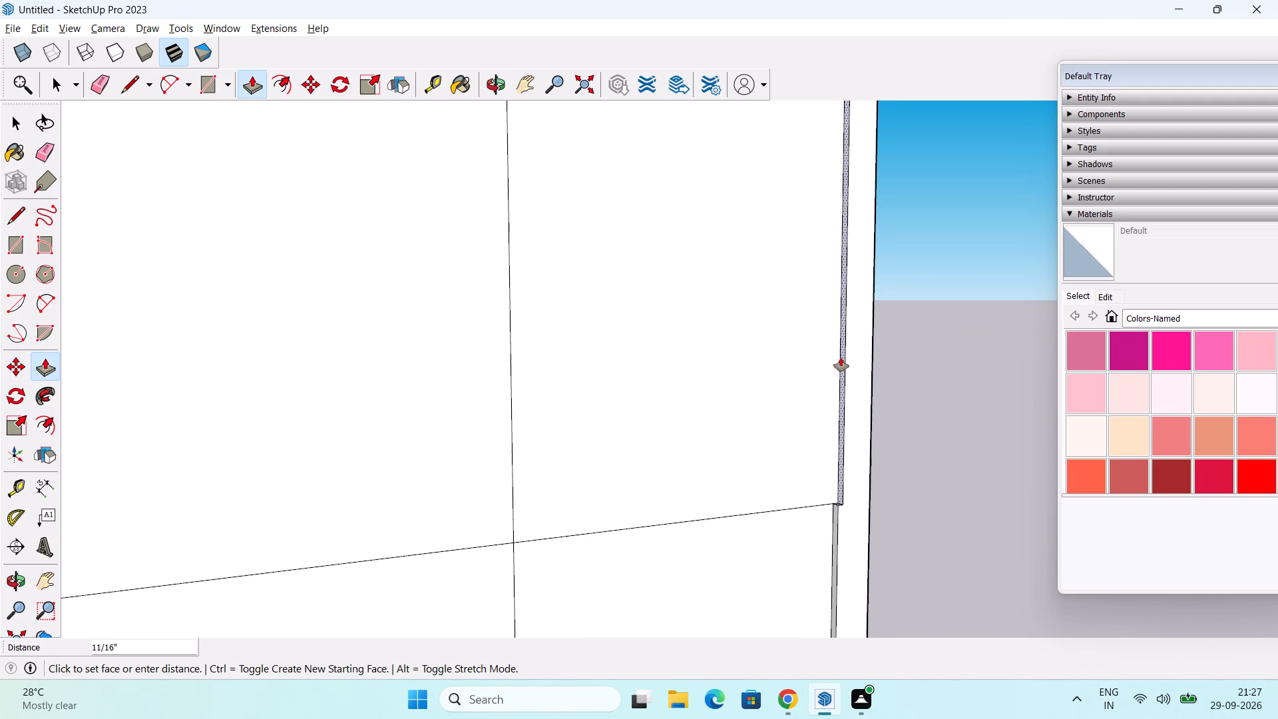
click(841, 358)
middle_drag(798, 489, 797, 465)
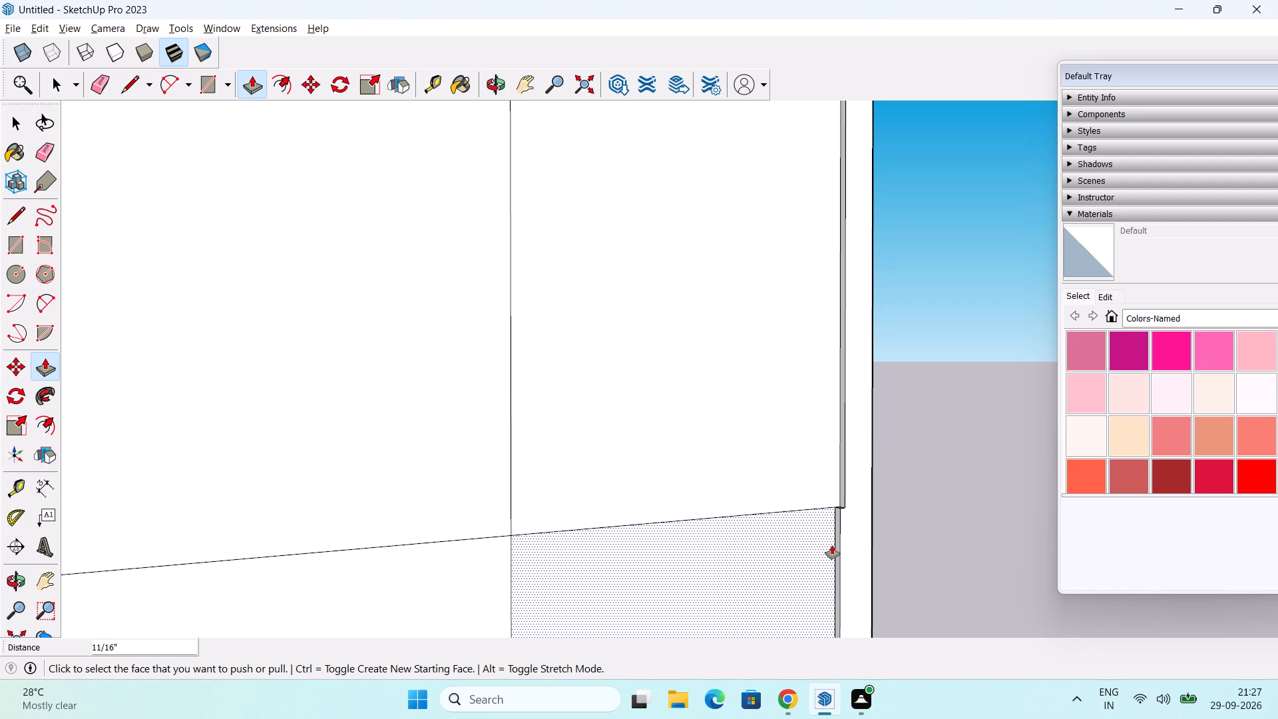
double_click(839, 551)
key(space)
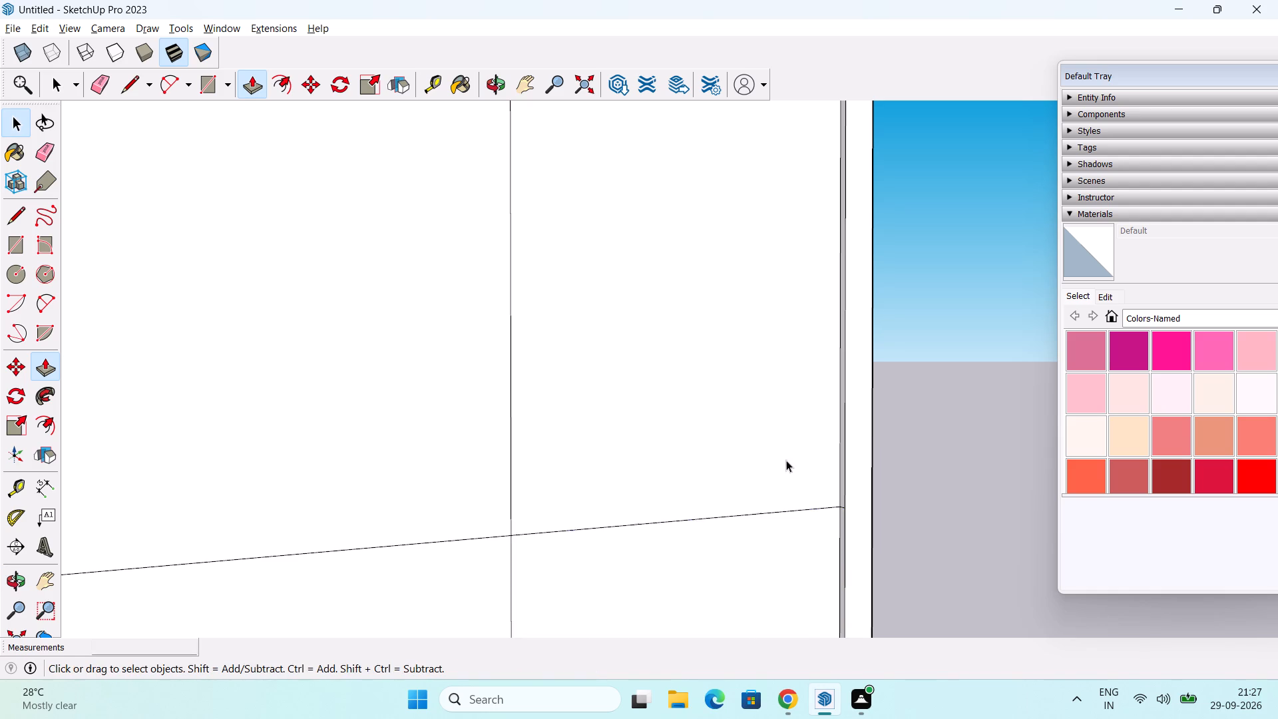
Push/Pull both inner side faces of the border another 1 3/16" outward to narrow the border on the extended side.
scroll(789, 447, down, 13)
middle_drag(787, 437, 629, 437)
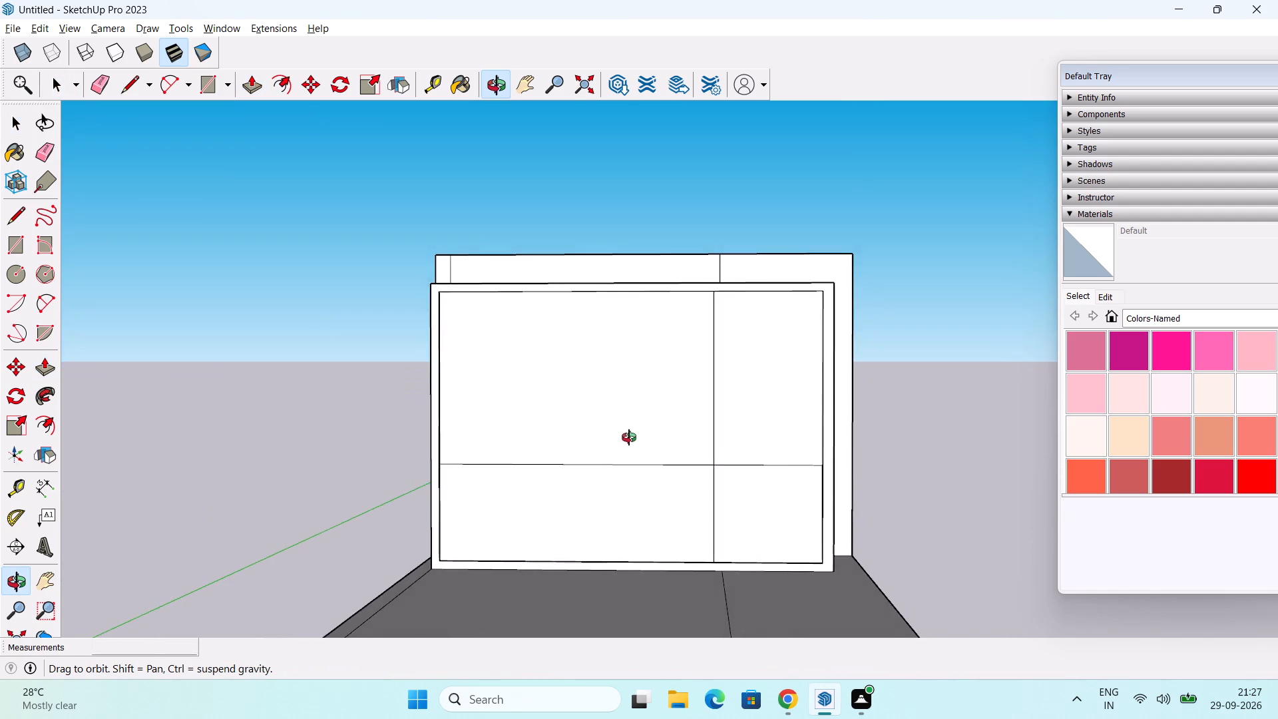
middle_drag(629, 437, 655, 453)
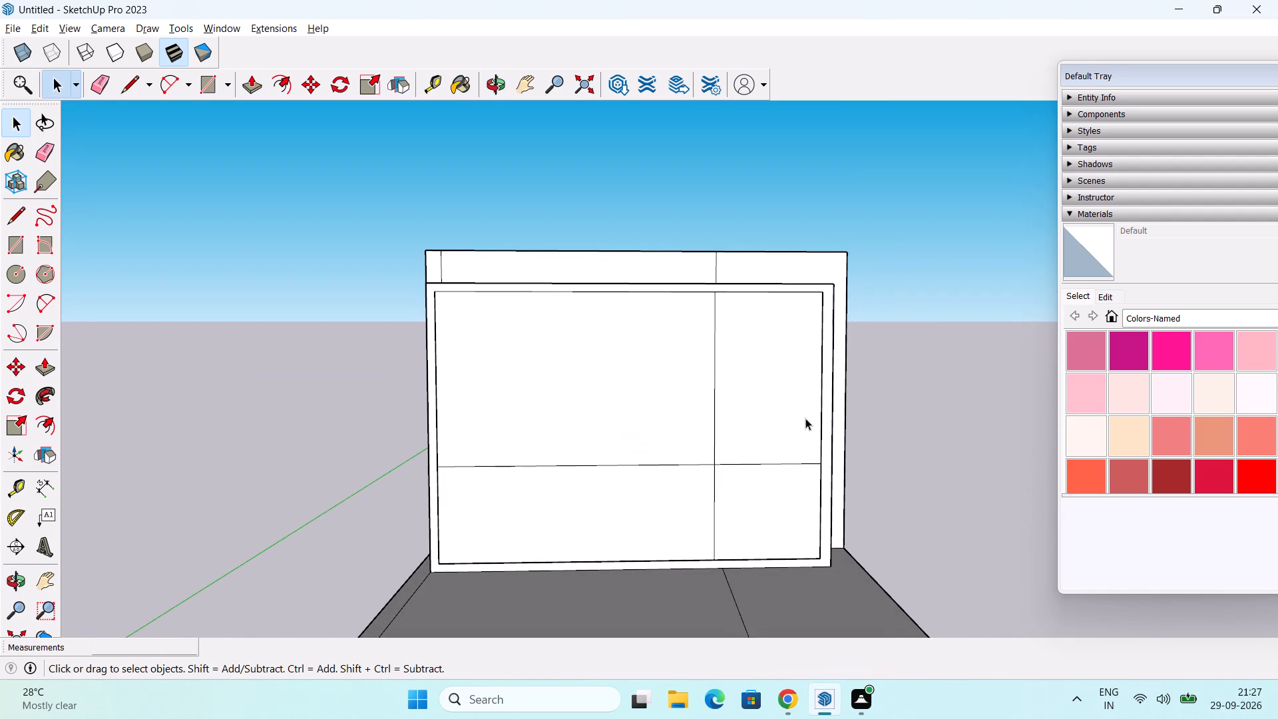
scroll(806, 418, up, 6)
middle_drag(805, 420, 975, 471)
scroll(799, 444, up, 4)
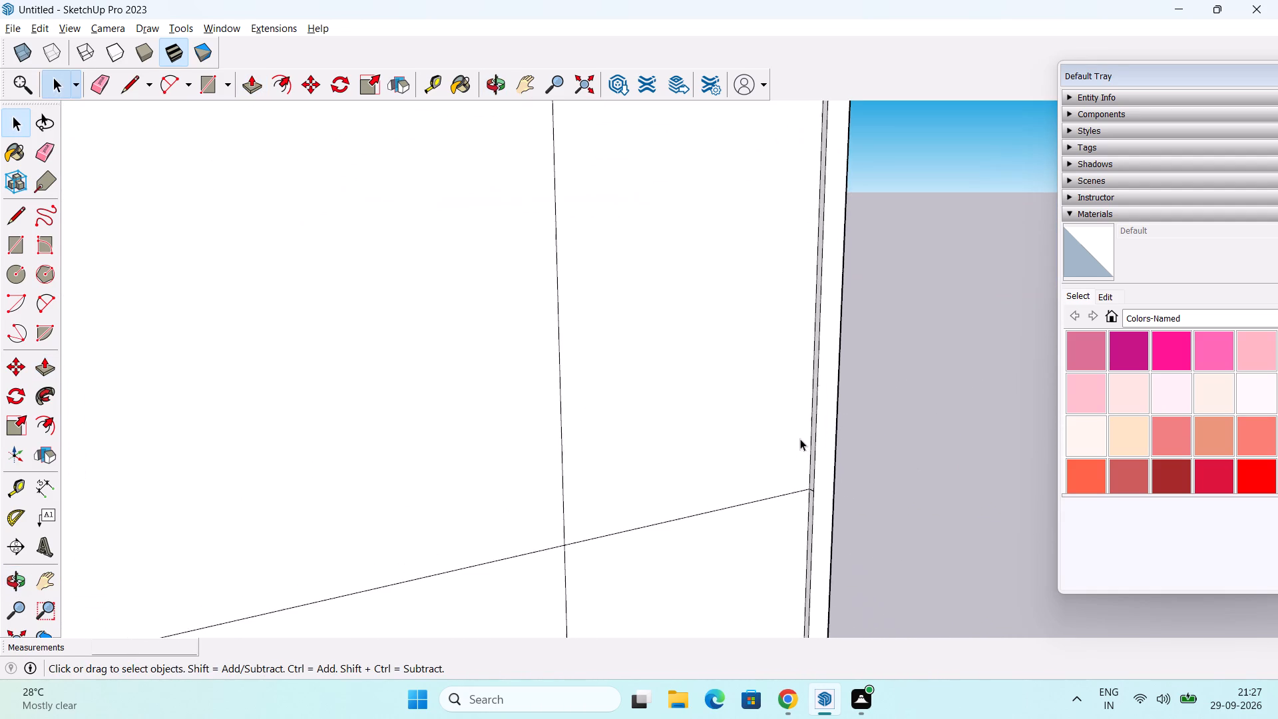
scroll(800, 439, up, 1)
key(p)
scroll(819, 415, up, 6)
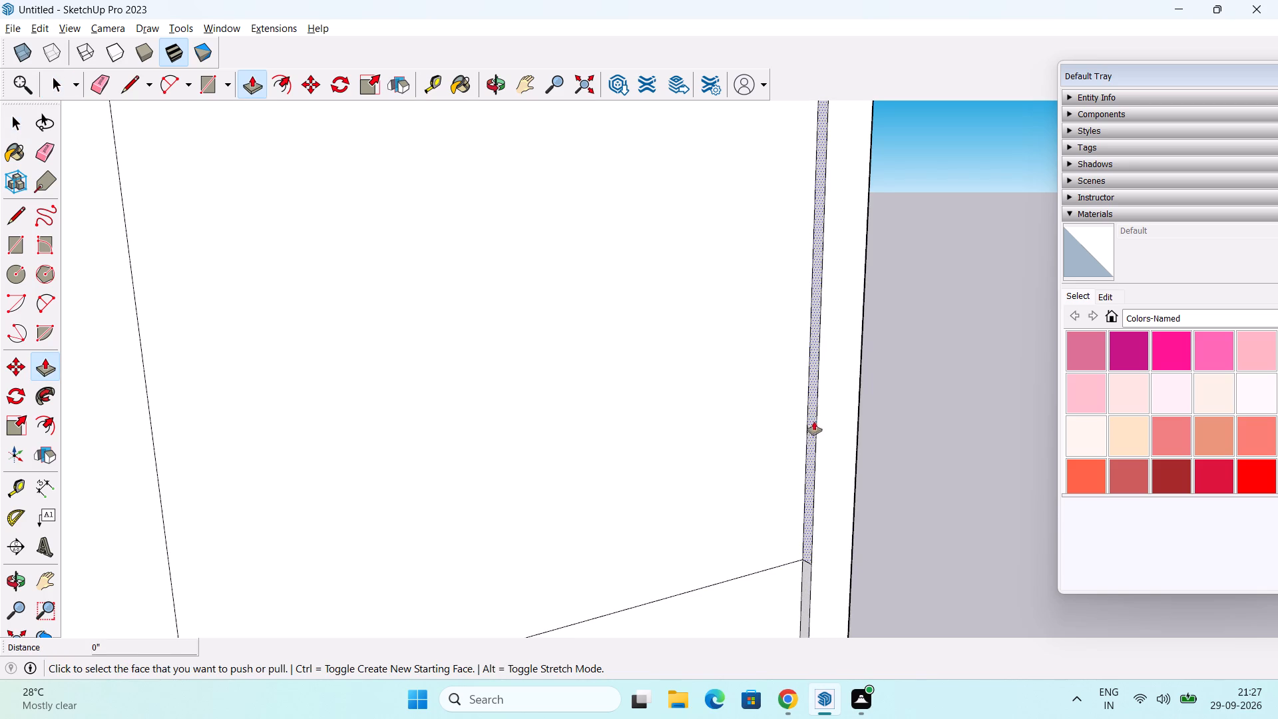
click(810, 429)
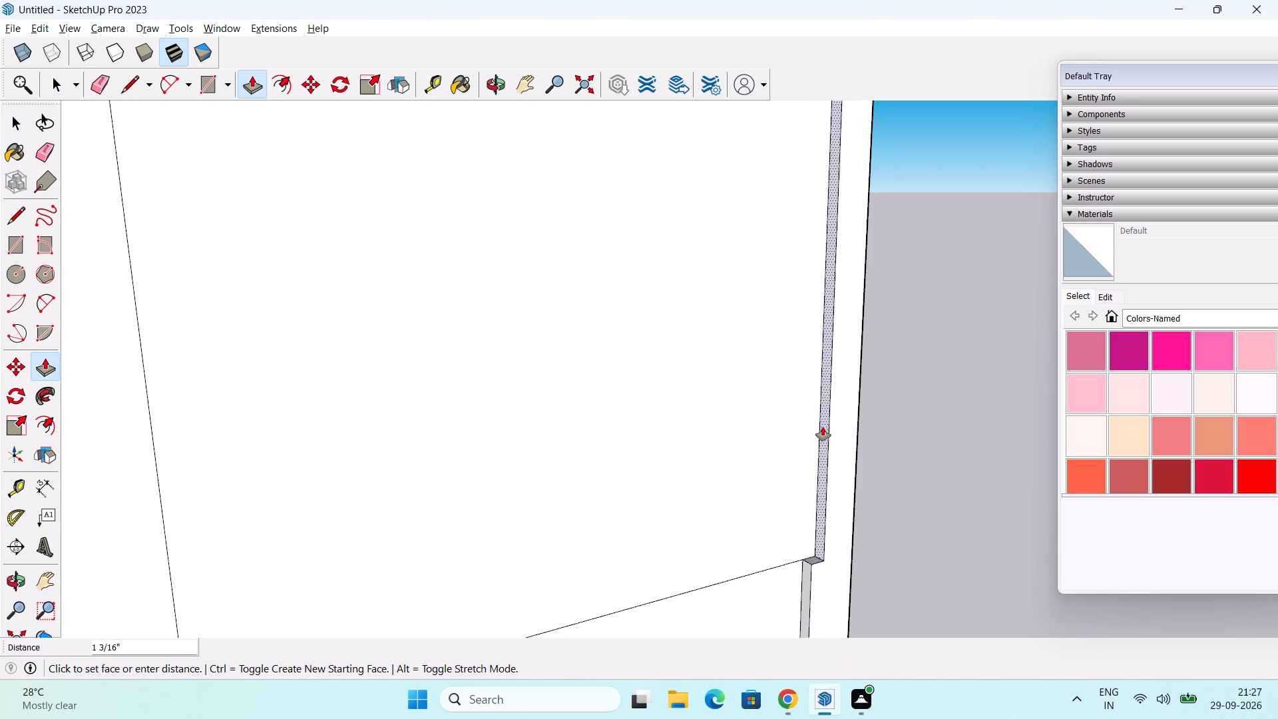
click(823, 427)
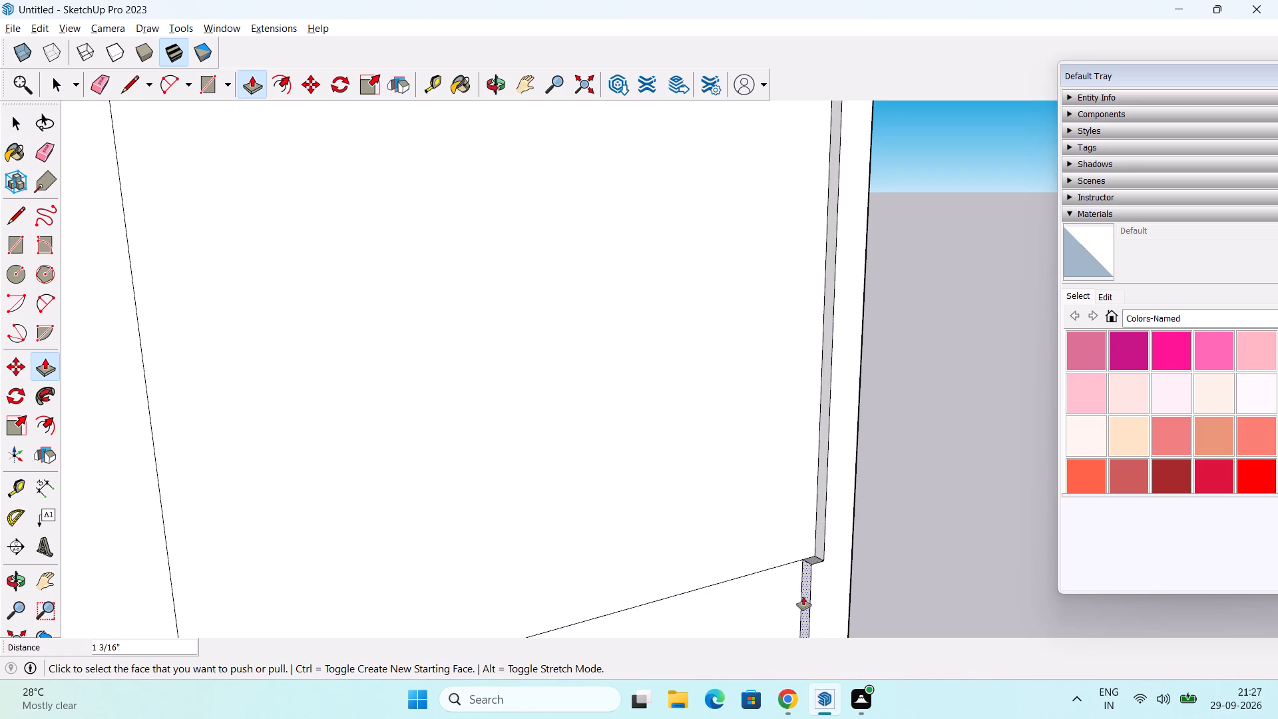
double_click(803, 597)
key(space)
Delete the seam line crossing the slab's top face in front of the block.
scroll(620, 447, down, 3)
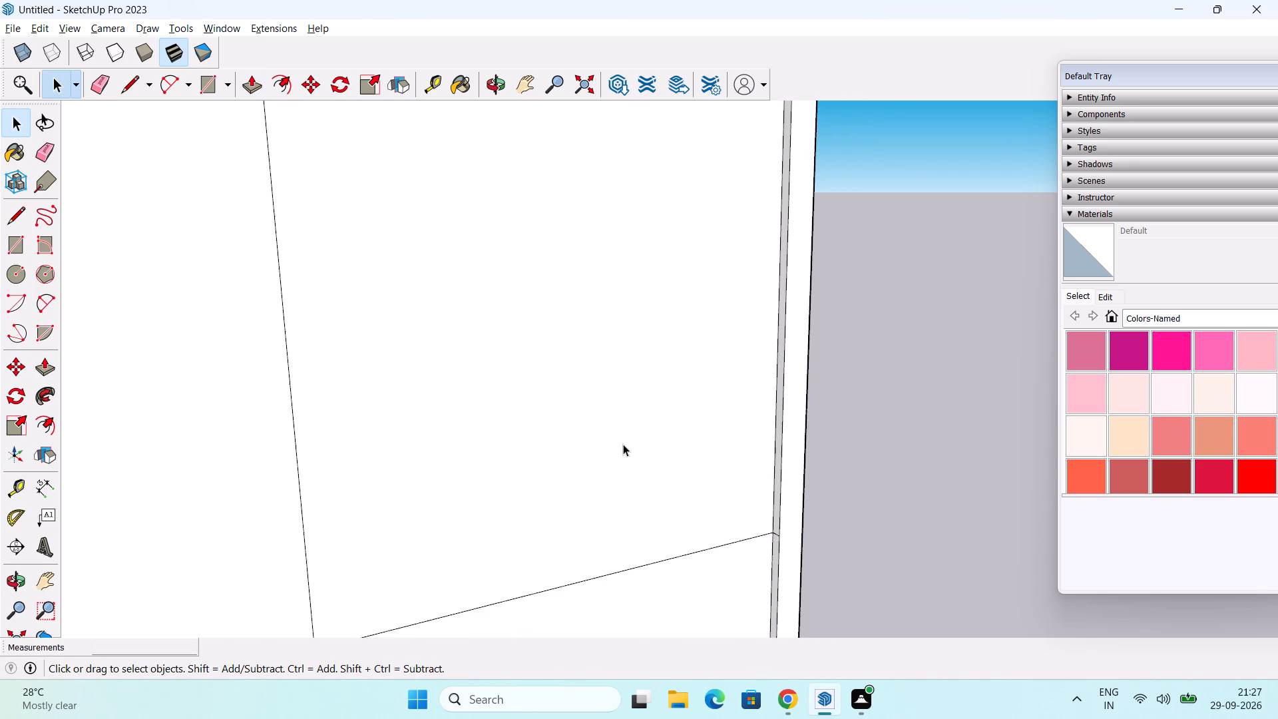
scroll(627, 437, down, 9)
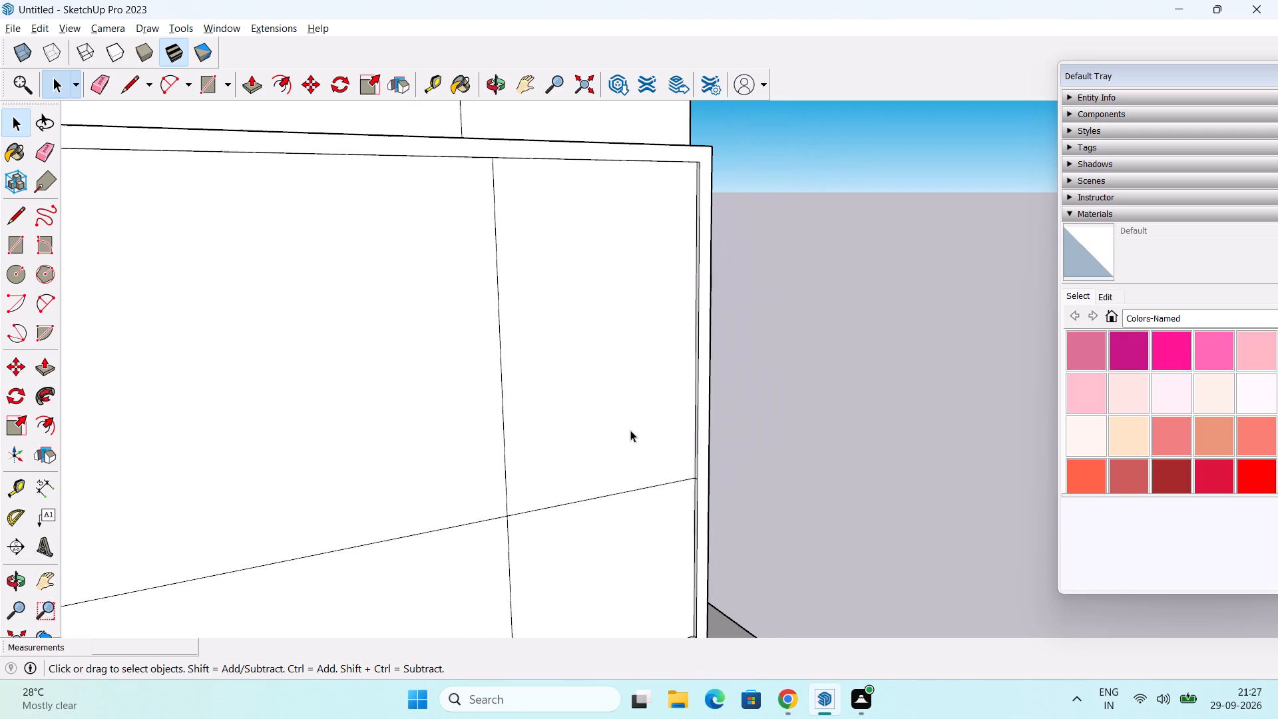
scroll(600, 461, down, 5)
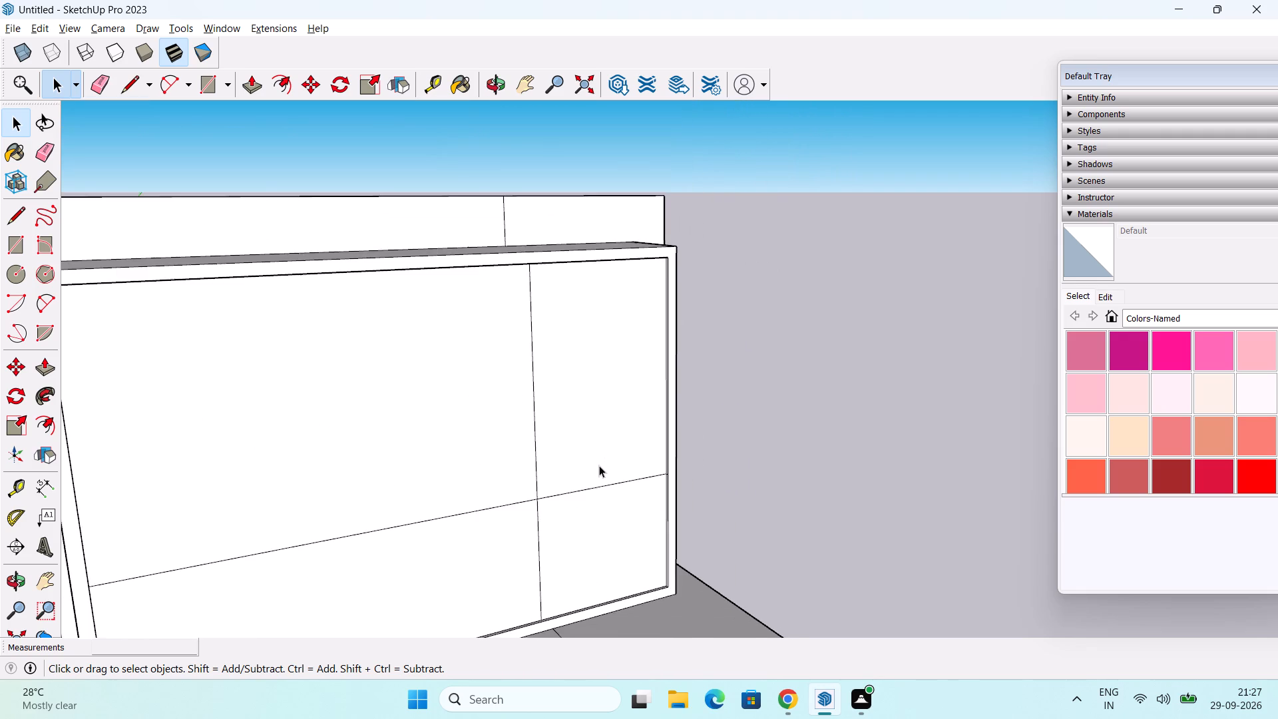
scroll(599, 465, down, 2)
middle_drag(599, 465, 463, 455)
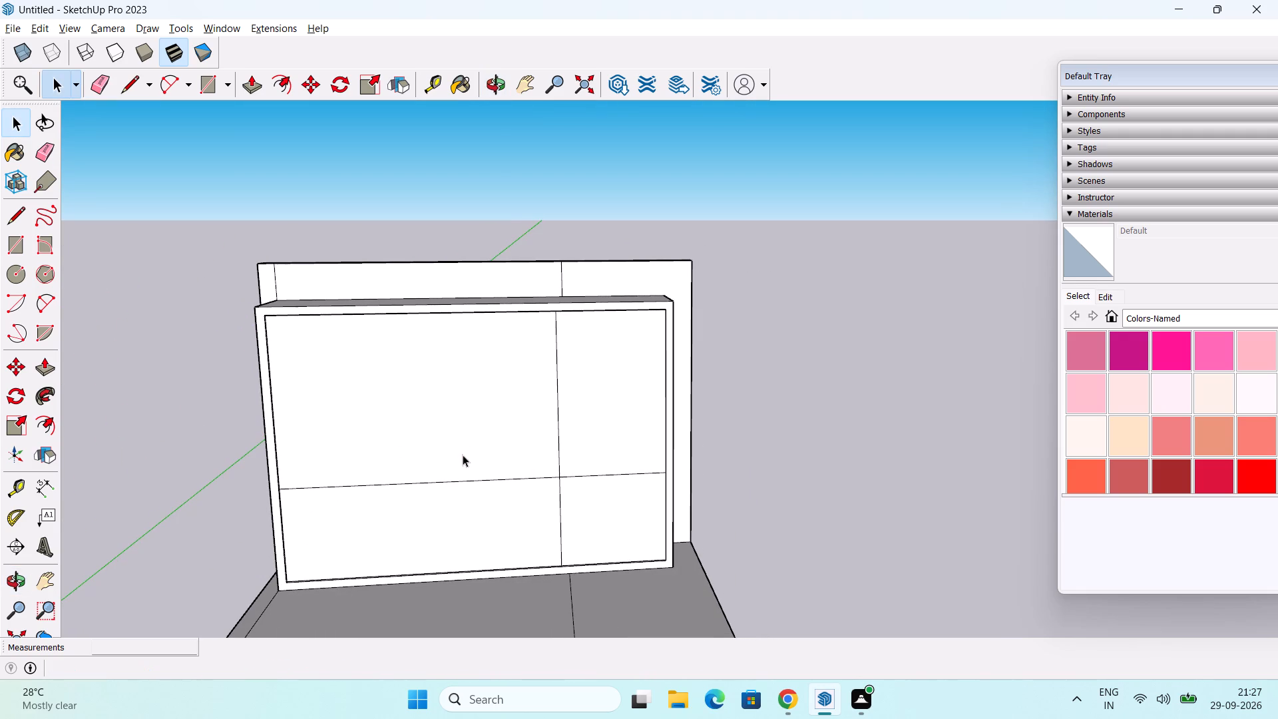
shift+middle_drag(468, 447, 516, 365)
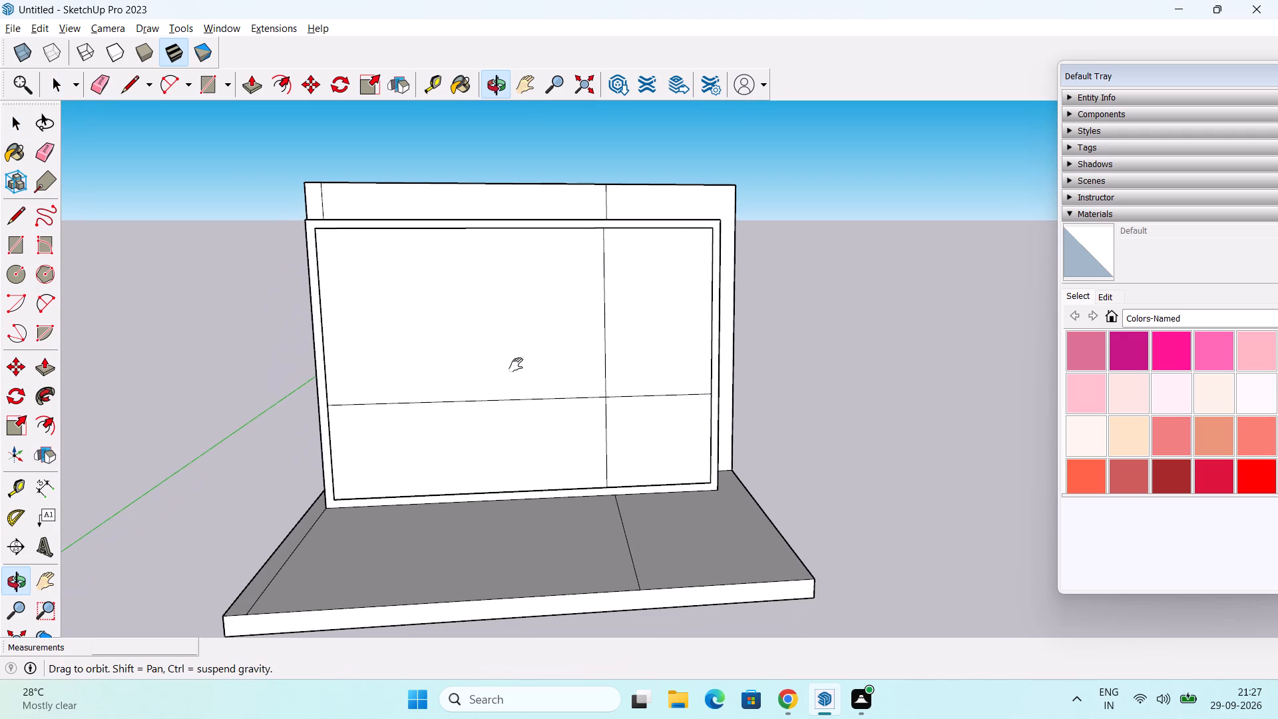
shift+middle_drag(516, 365, 524, 361)
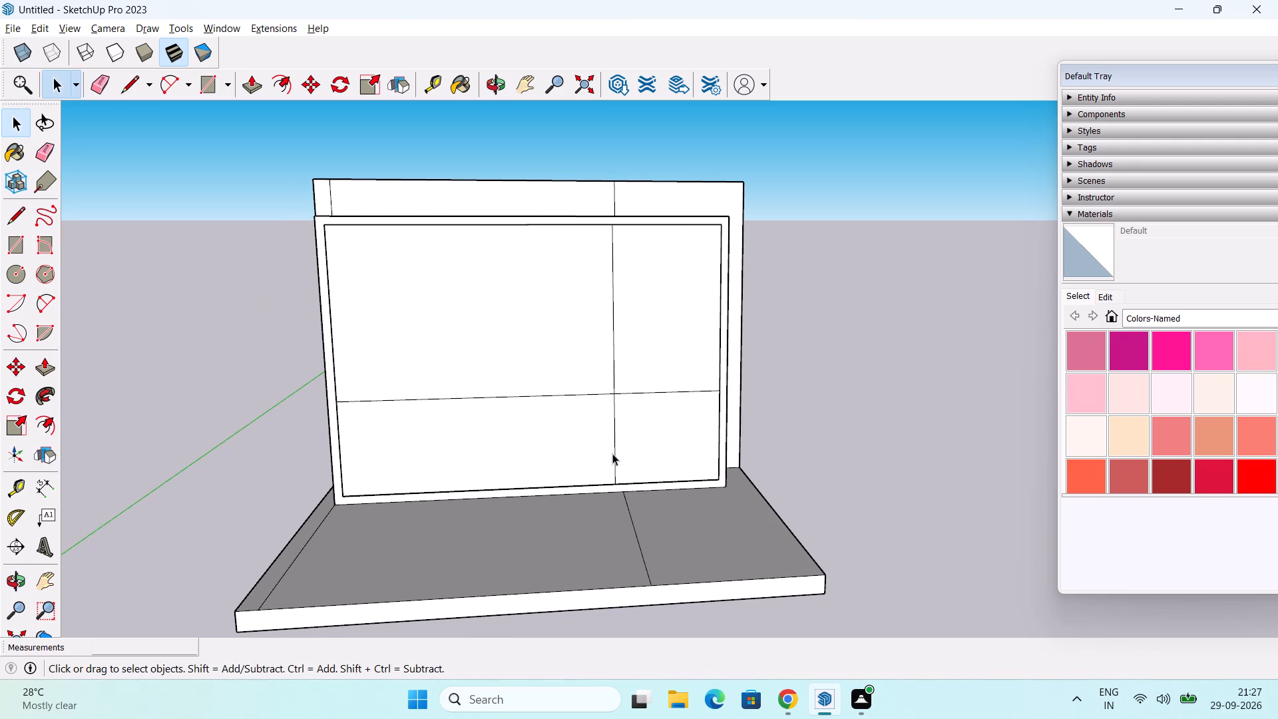
scroll(614, 445, up, 2)
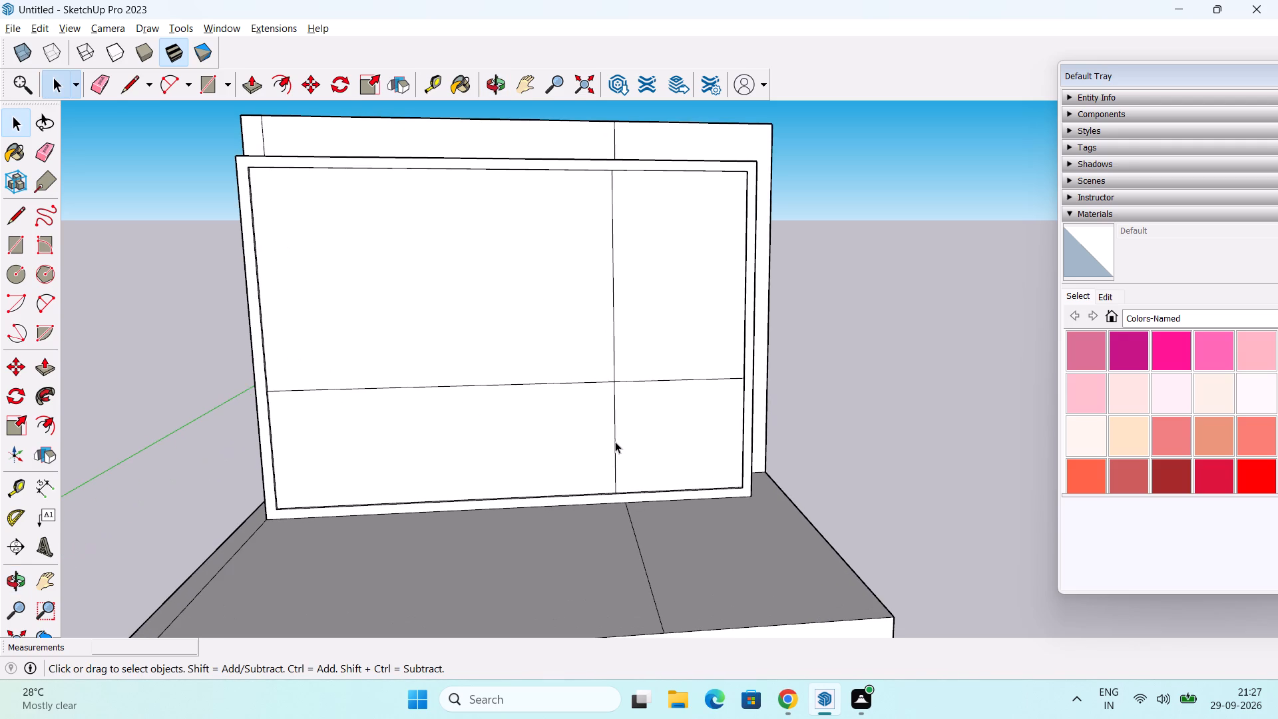
click(647, 573)
key(Delete)
Delete the two vertical line segments dividing the lower and upper bands of the block's front panel.
click(615, 453)
key(Delete)
click(613, 349)
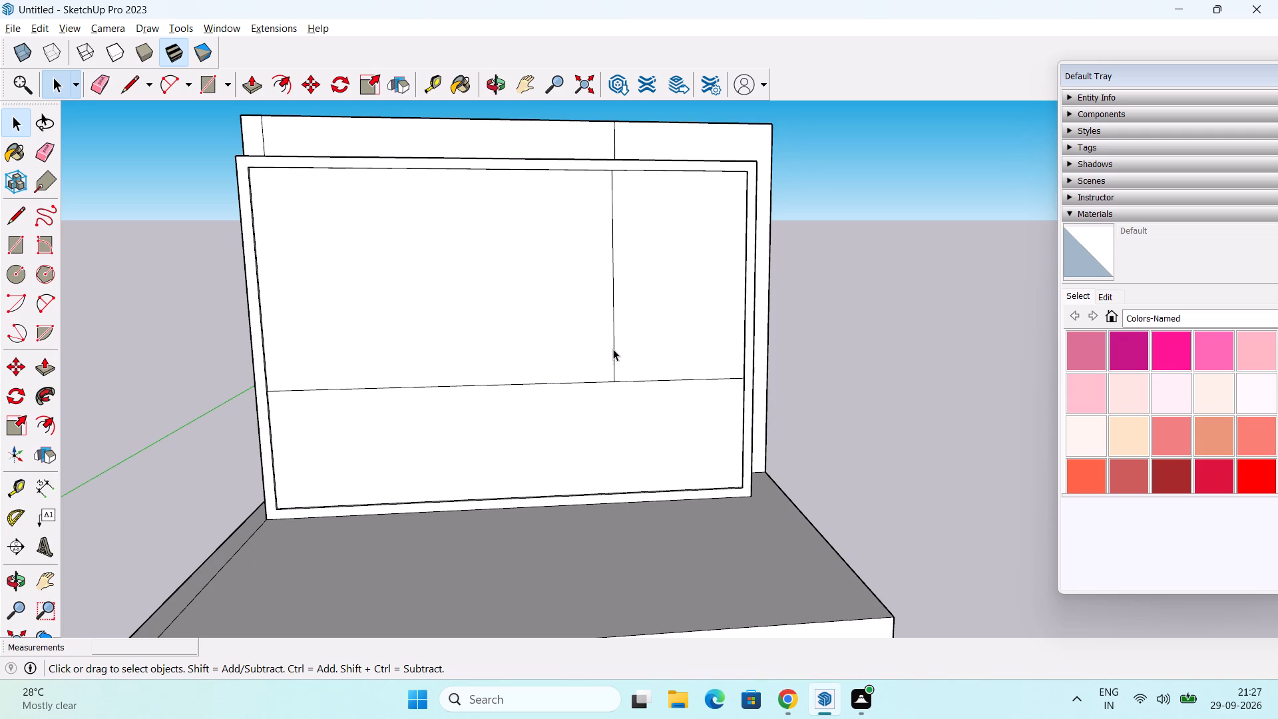
key(Delete)
Draw a 3' vertical line on the front panel from the horizontal dividing line down to the bottom inner border edge.
key(l)
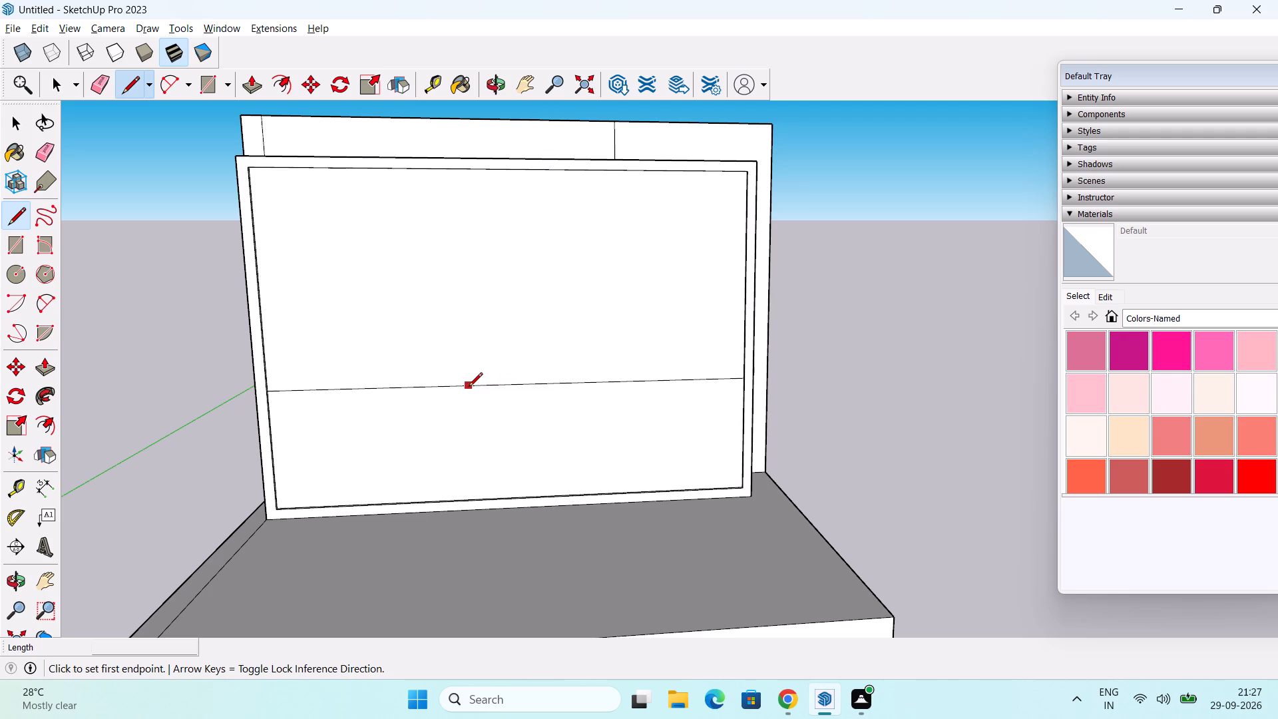
middle_drag(469, 387, 513, 374)
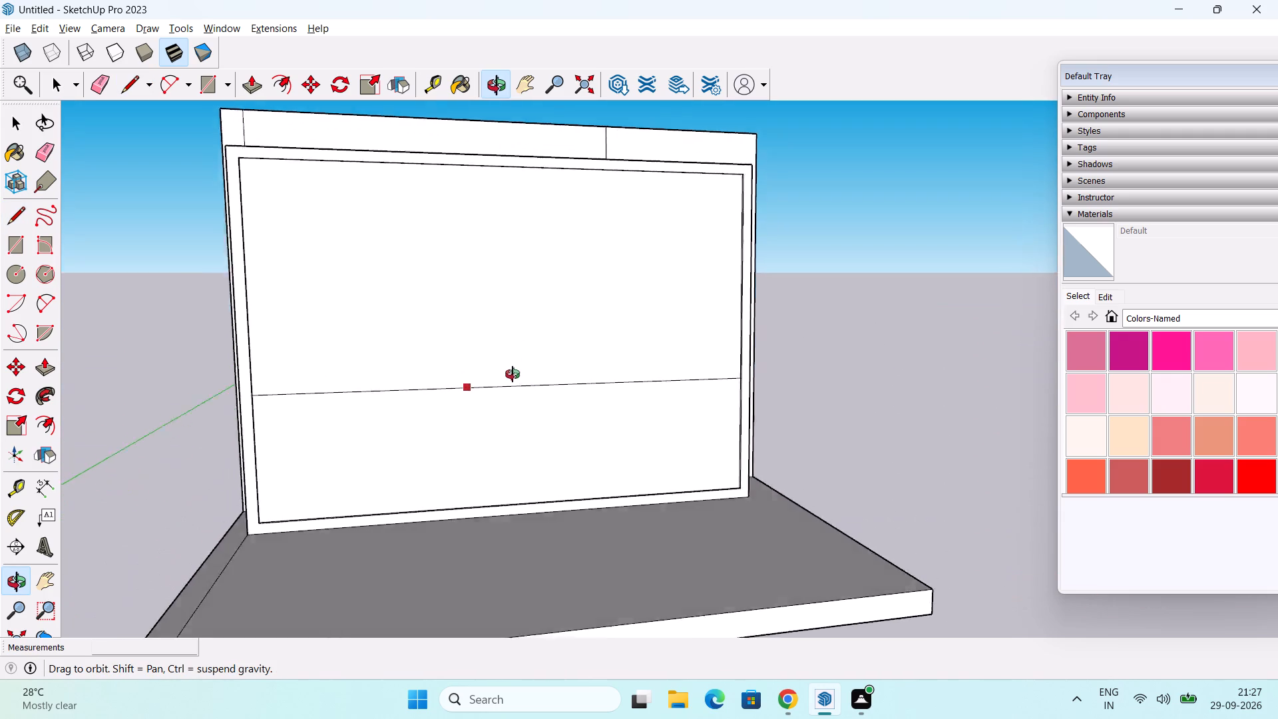
middle_drag(513, 374, 505, 439)
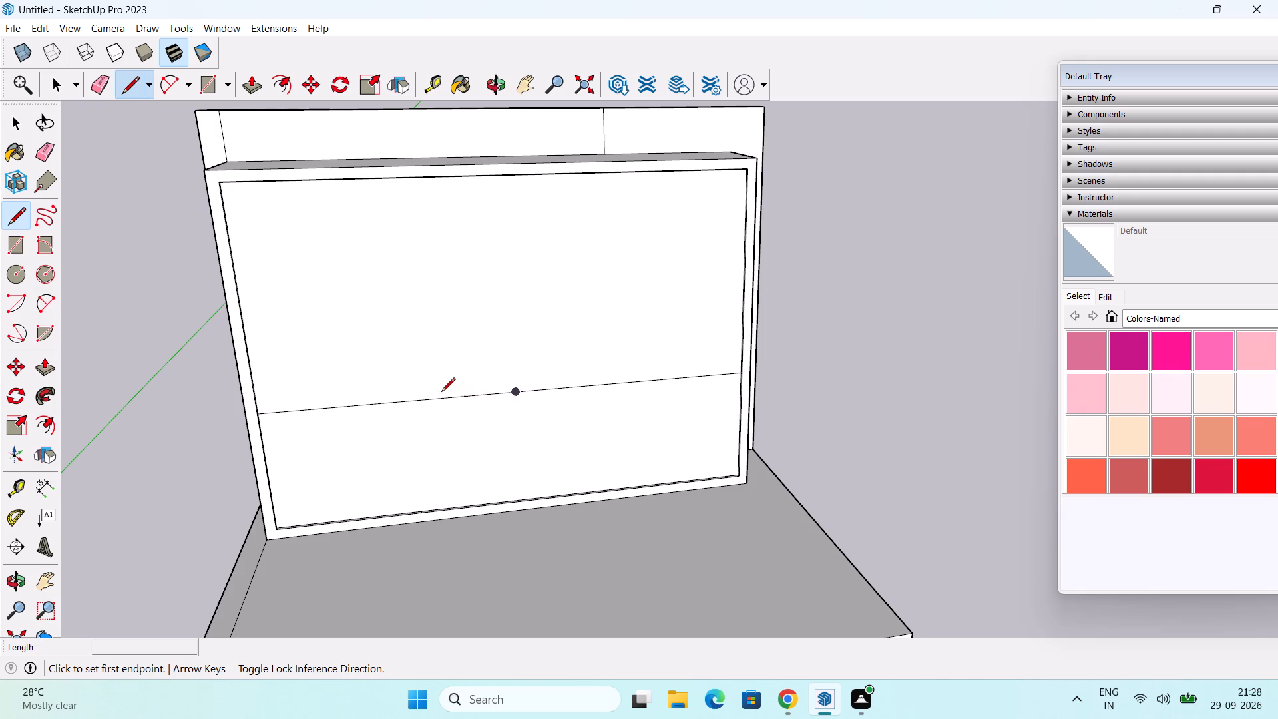
click(462, 400)
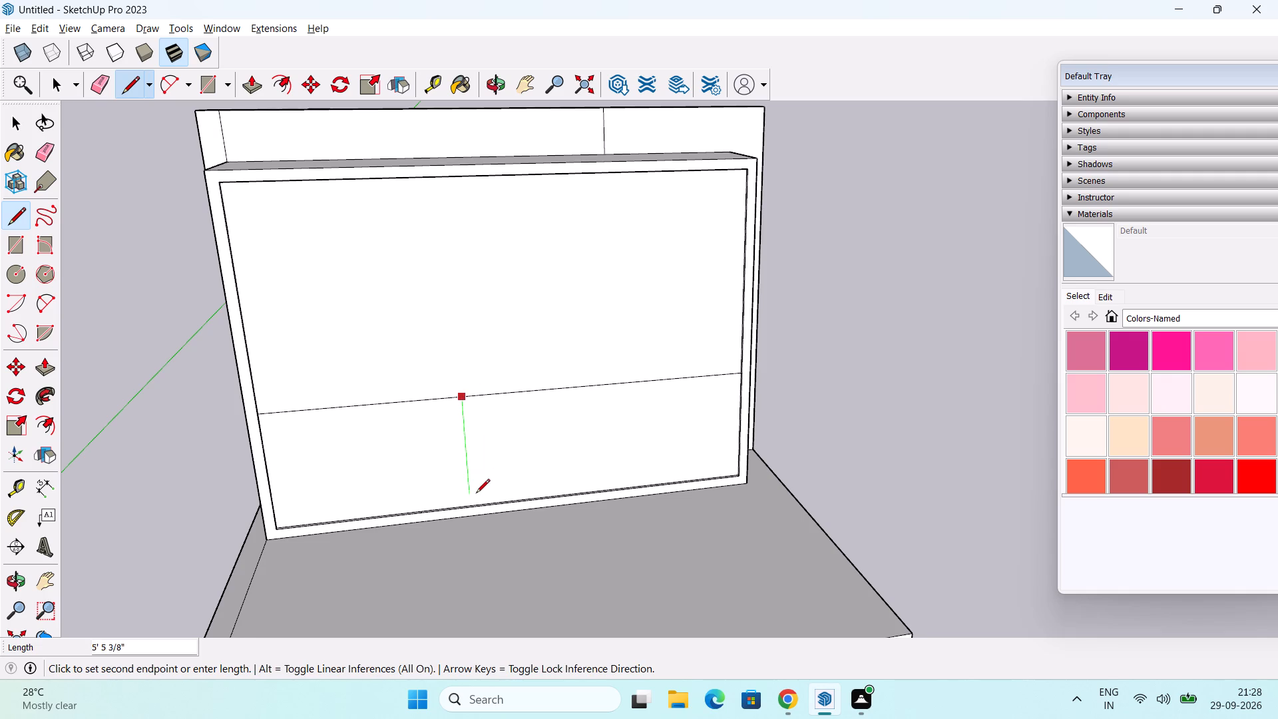
scroll(470, 499, up, 8)
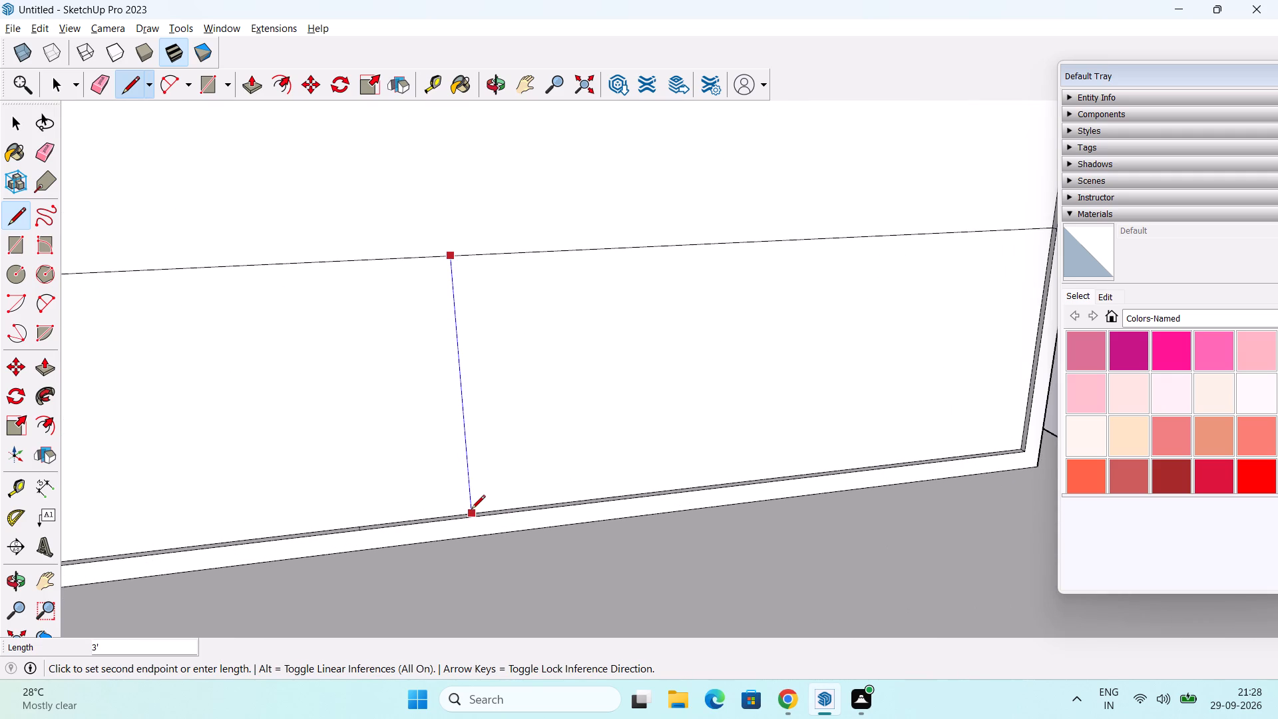
scroll(469, 510, up, 14)
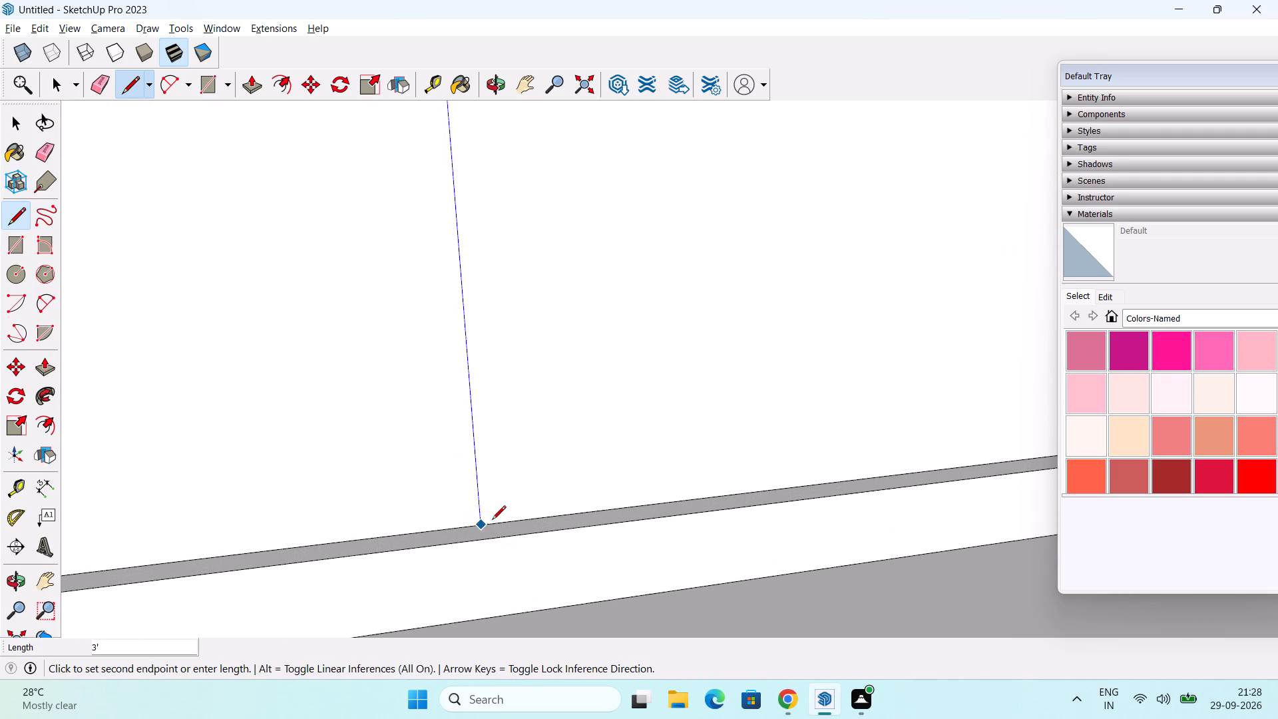
click(485, 526)
scroll(492, 508, down, 10)
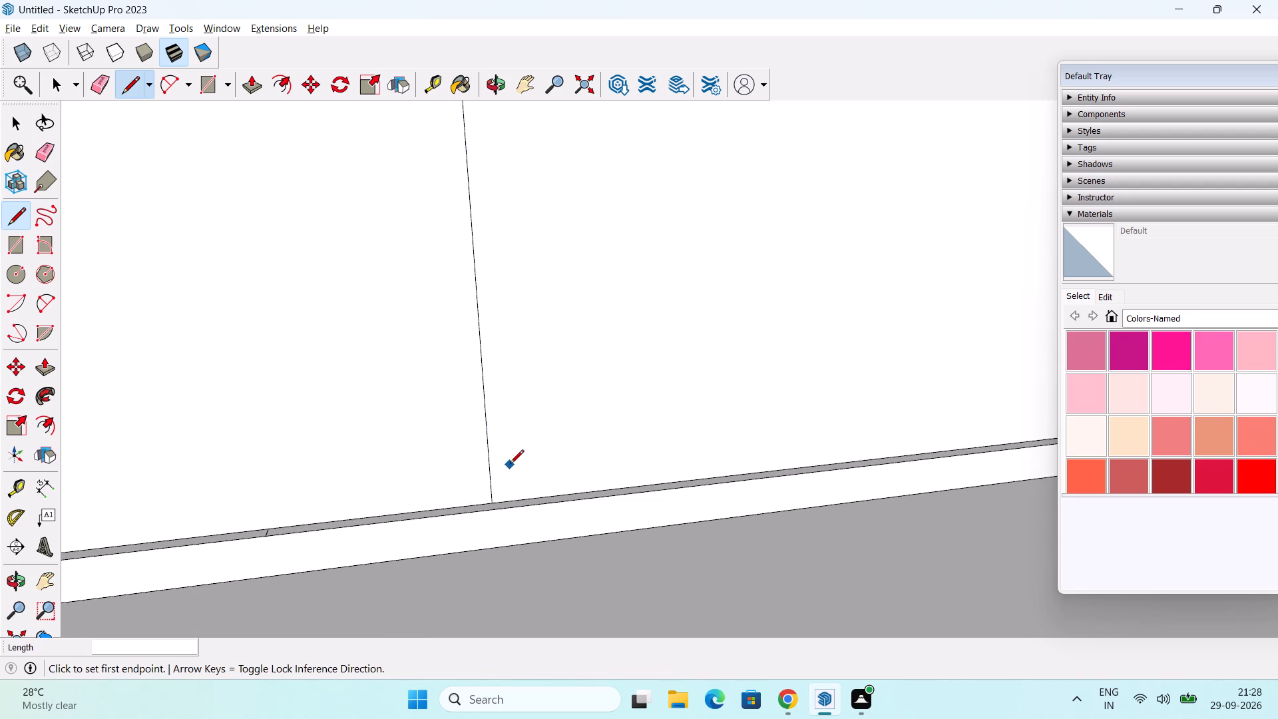
scroll(510, 465, down, 6)
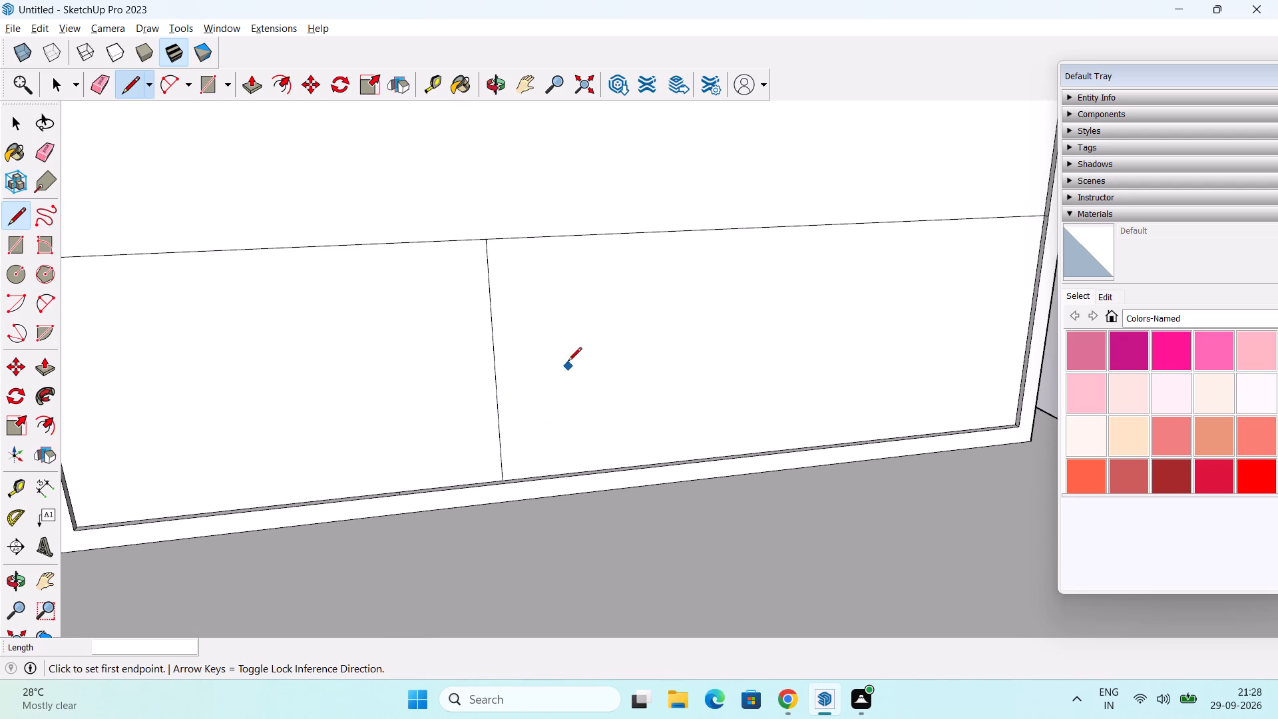
Continue the vertical divider from its junction with the horizontal line straight up to the panel's top inner border edge.
click(491, 241)
scroll(495, 194, down, 6)
shift+middle_drag(501, 181, 607, 636)
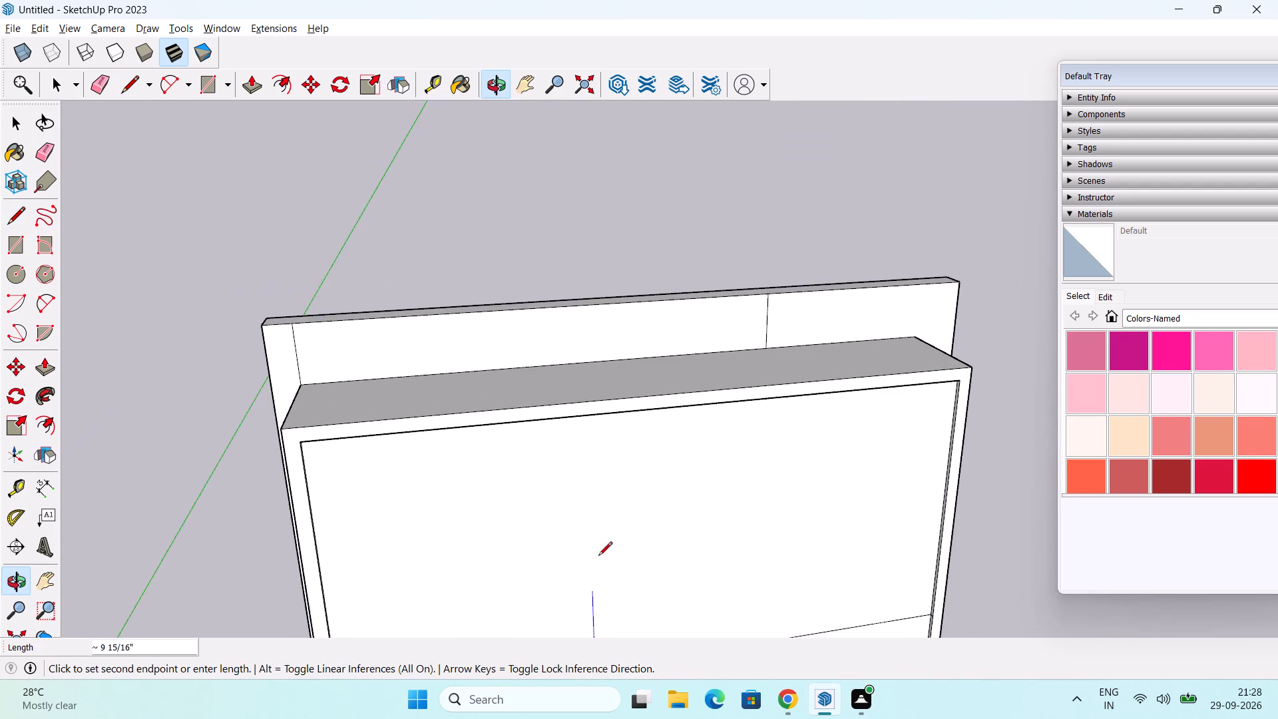
scroll(593, 516, up, 11)
middle_drag(584, 442, 612, 241)
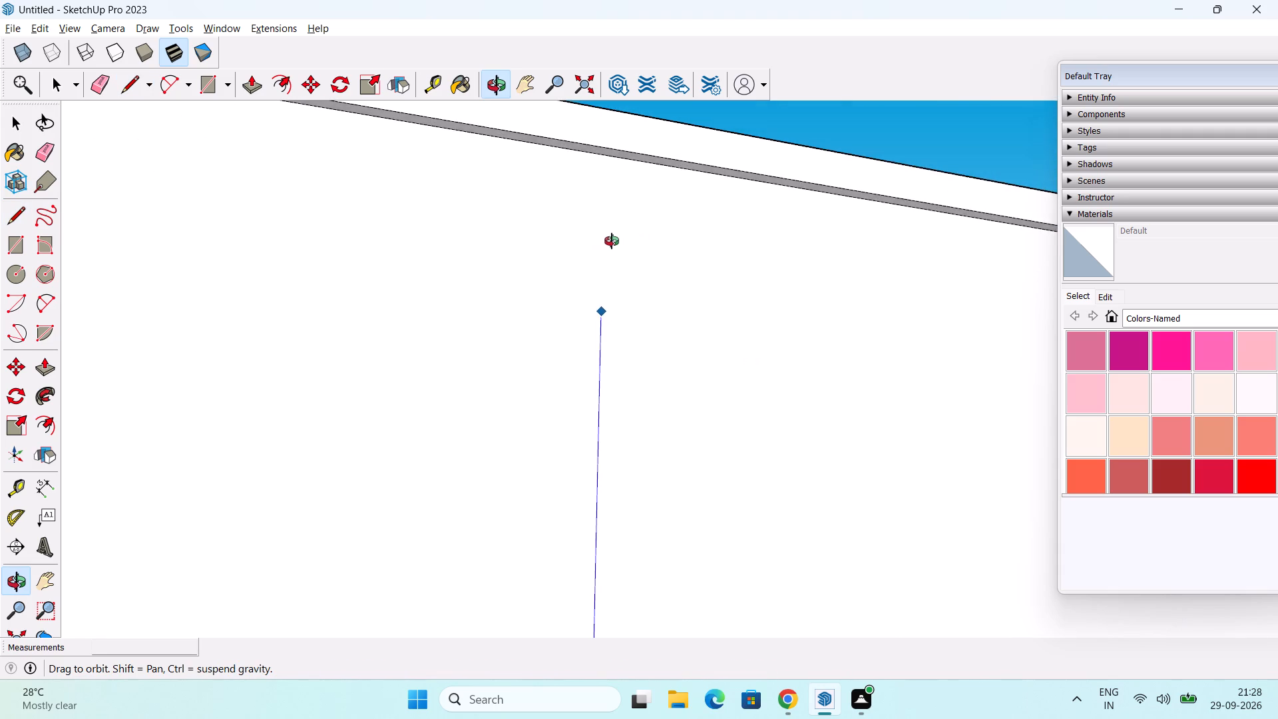
middle_drag(612, 241, 625, 192)
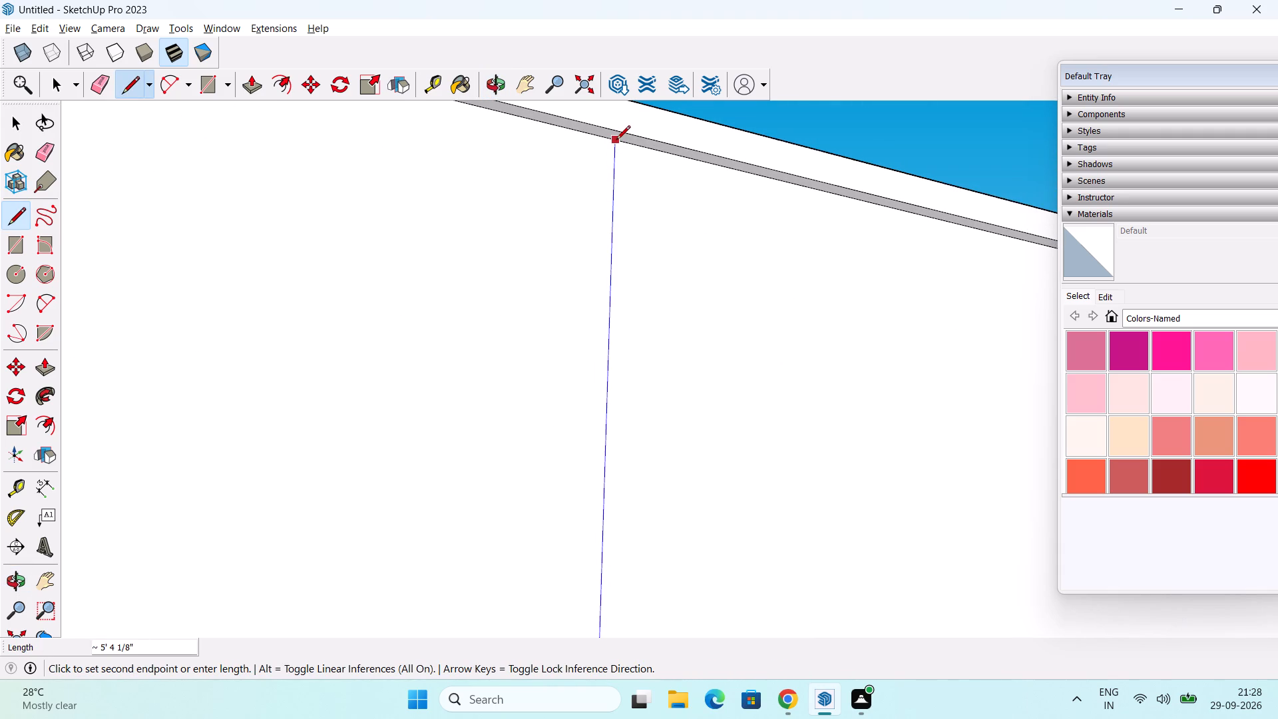
click(616, 140)
key(Escape)
Draw a 4' line up the front panel's left inner edge, starting at the horizontal dividing line's end.
scroll(741, 238, down, 10)
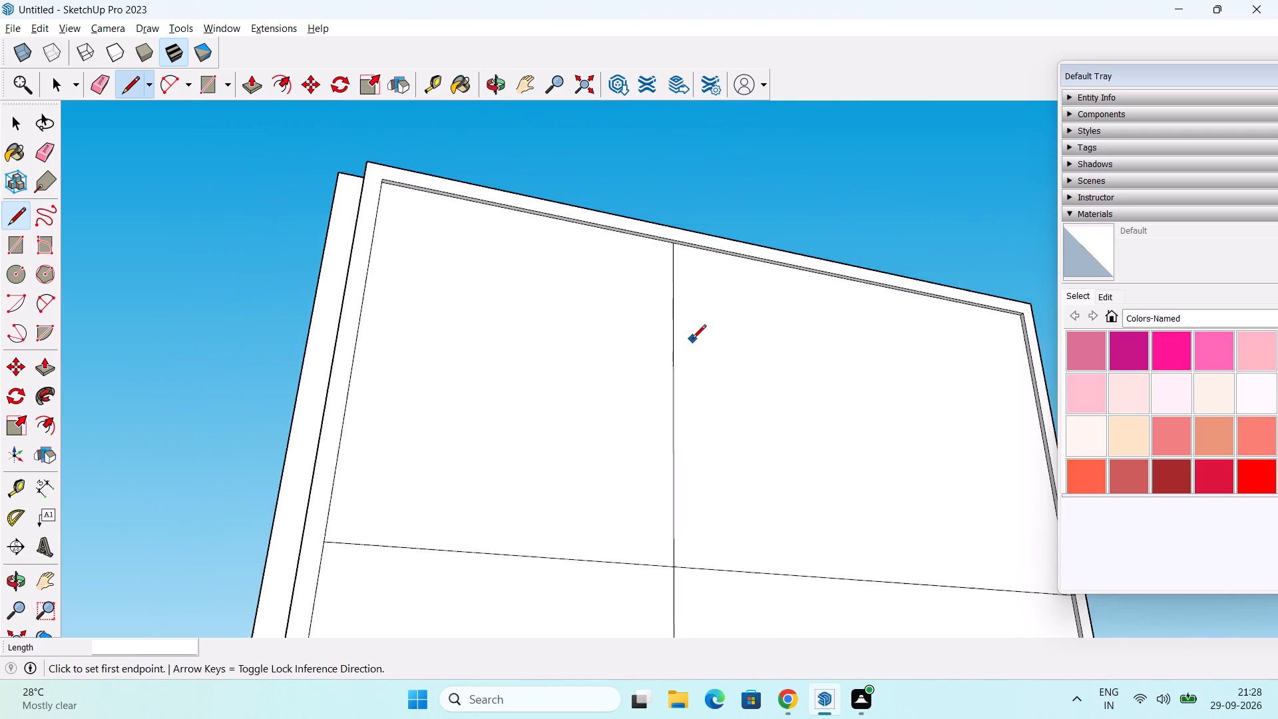
scroll(692, 340, down, 4)
middle_drag(690, 342, 590, 430)
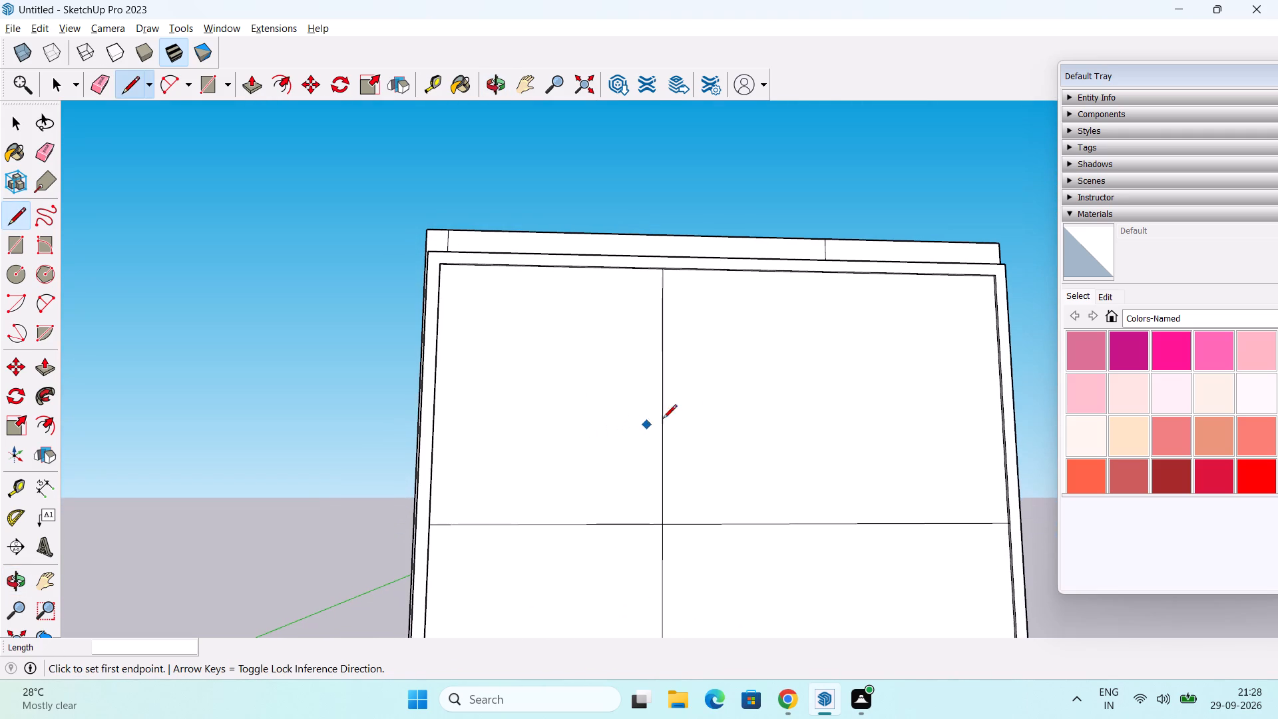
middle_drag(690, 412, 694, 448)
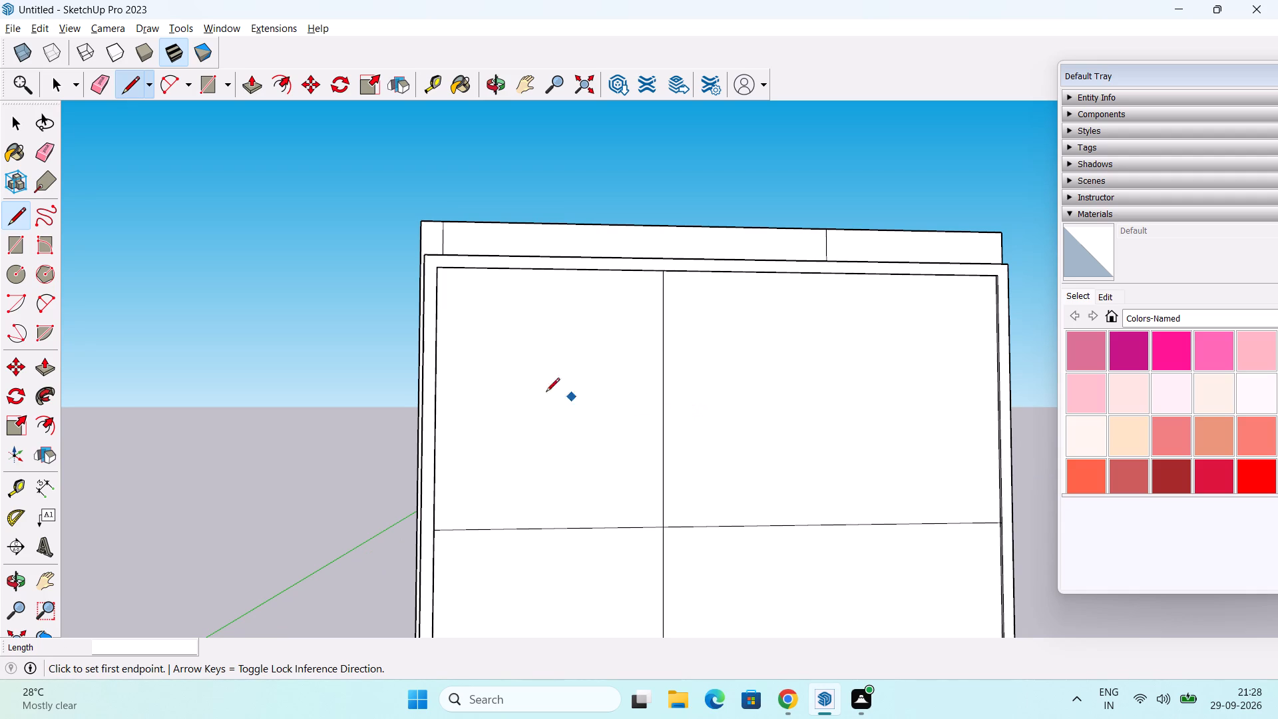
middle_drag(504, 371, 474, 371)
scroll(474, 369, down, 4)
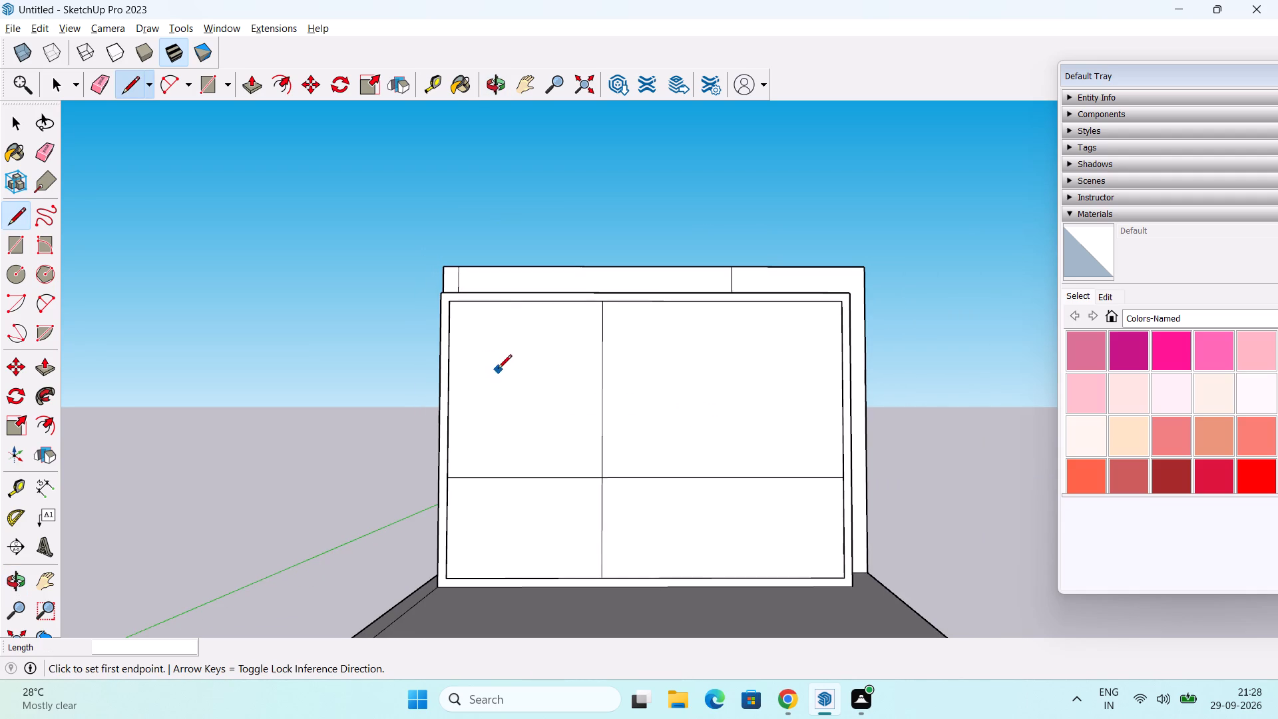
middle_drag(501, 376, 554, 387)
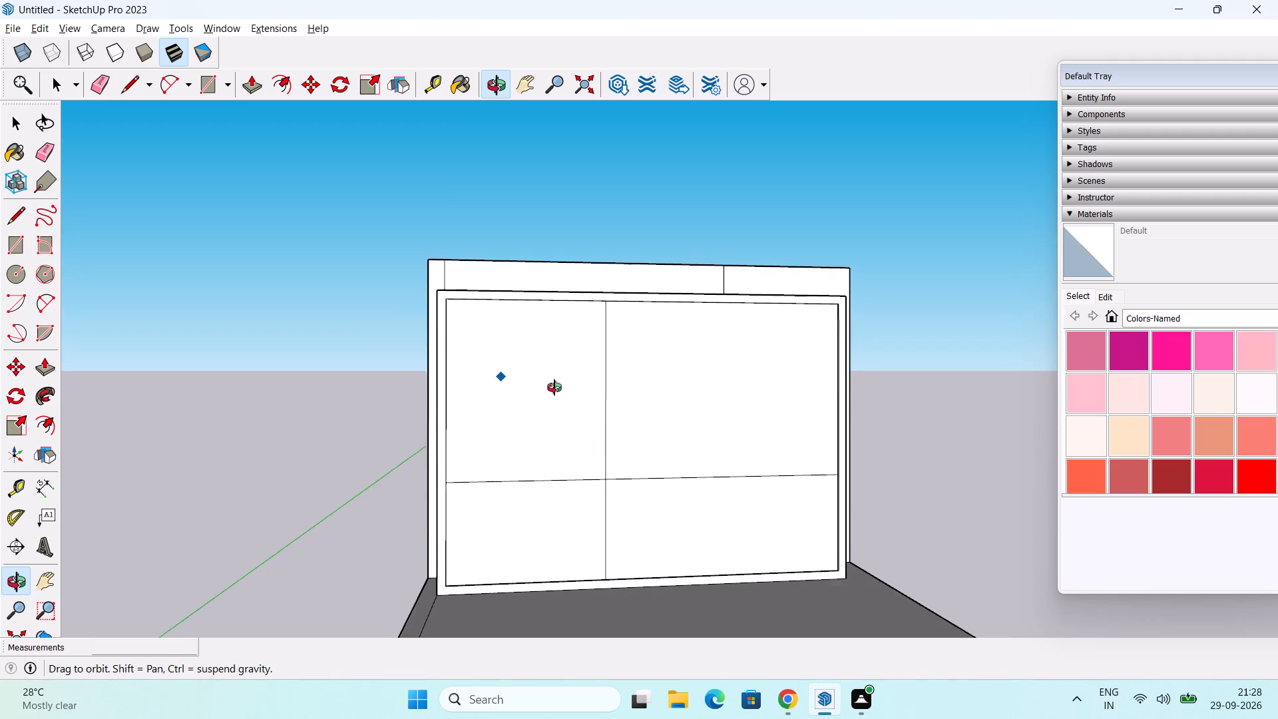
middle_drag(554, 387, 469, 385)
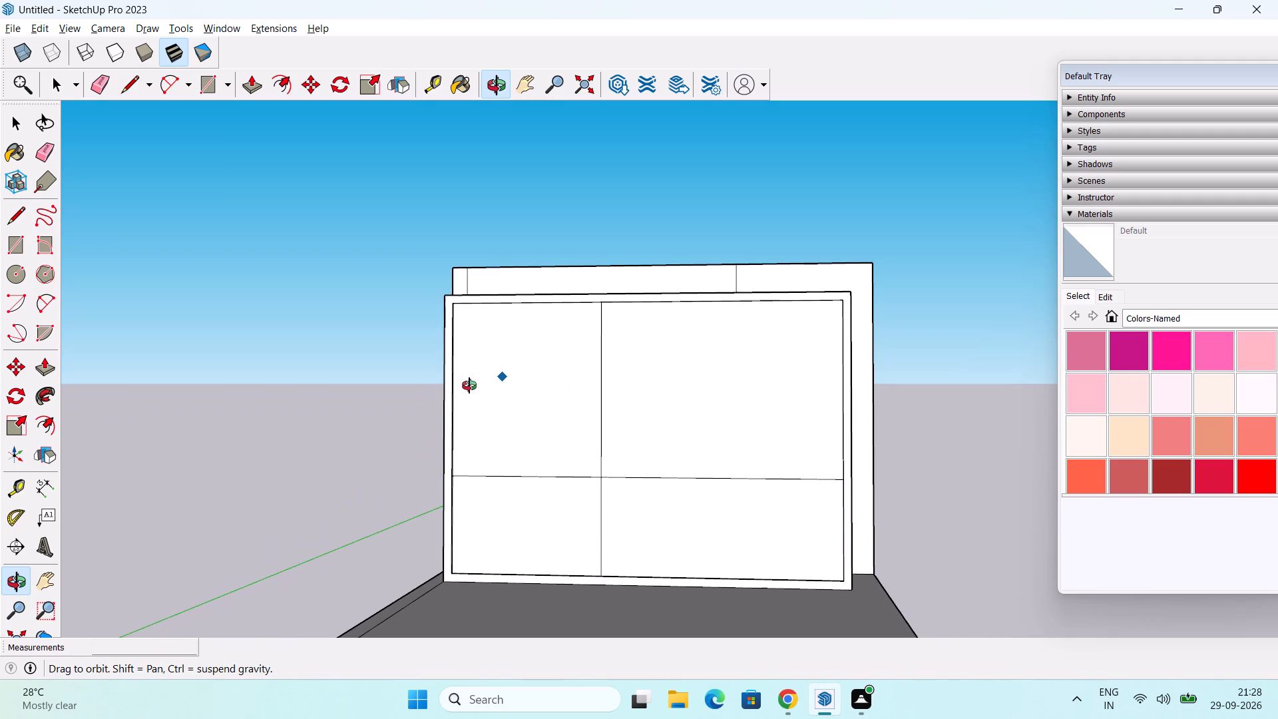
middle_drag(469, 385, 373, 413)
scroll(481, 408, up, 3)
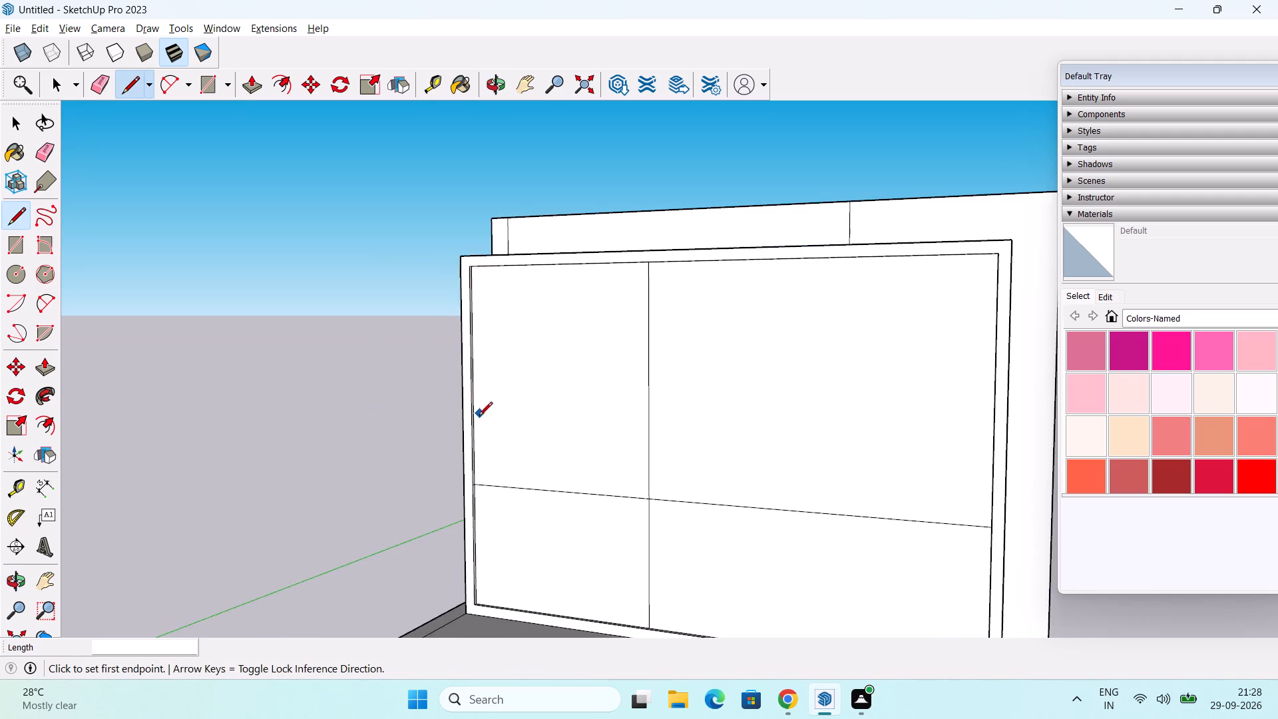
scroll(478, 419, up, 3)
click(478, 509)
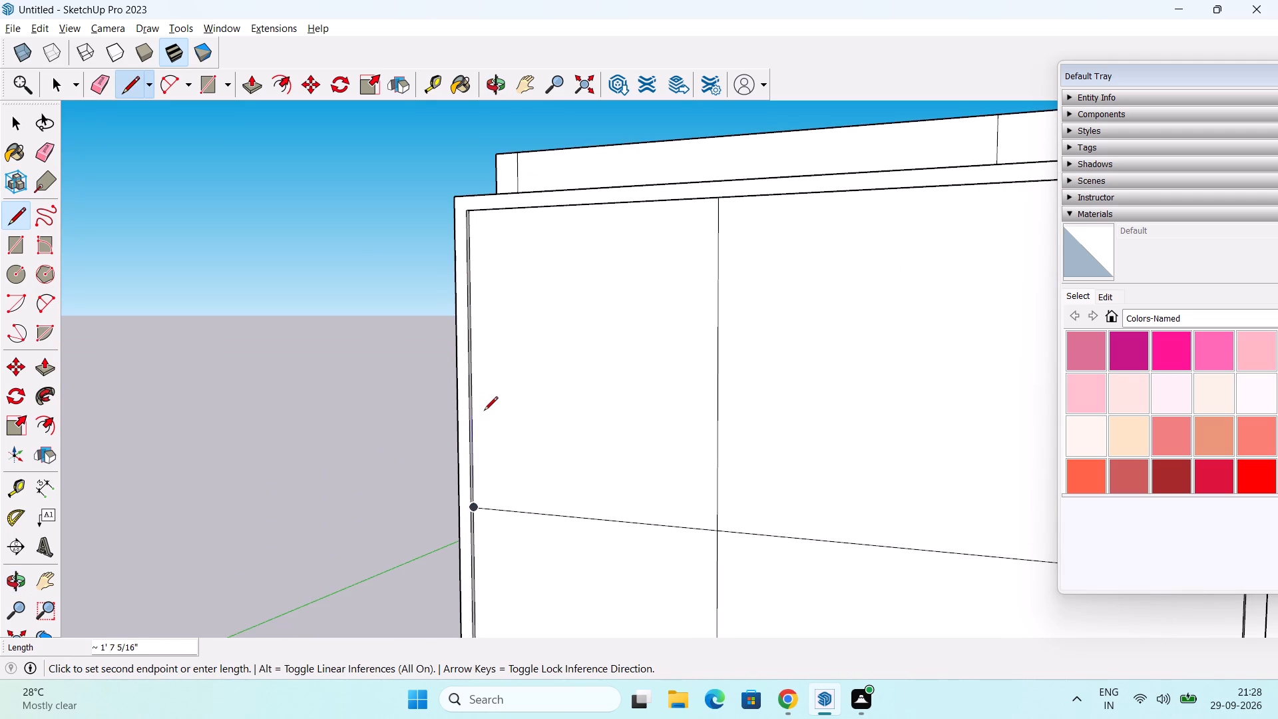
scroll(479, 427, up, 9)
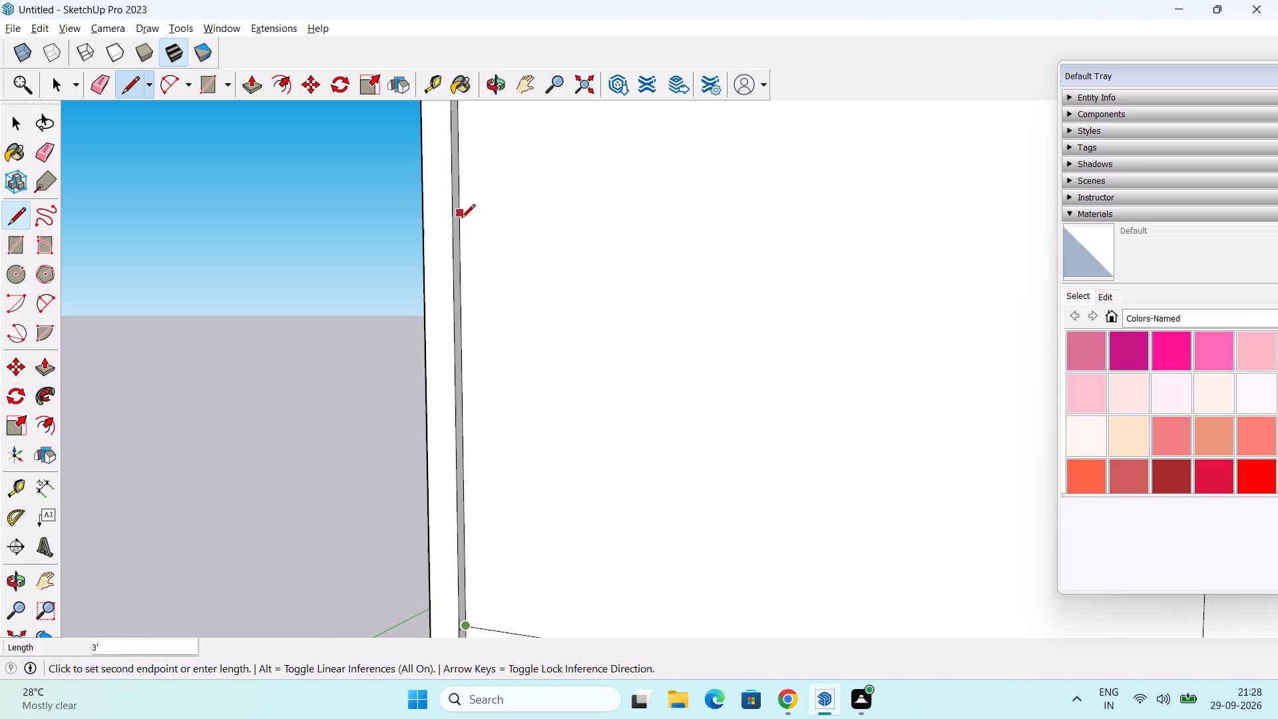
scroll(461, 219, down, 5)
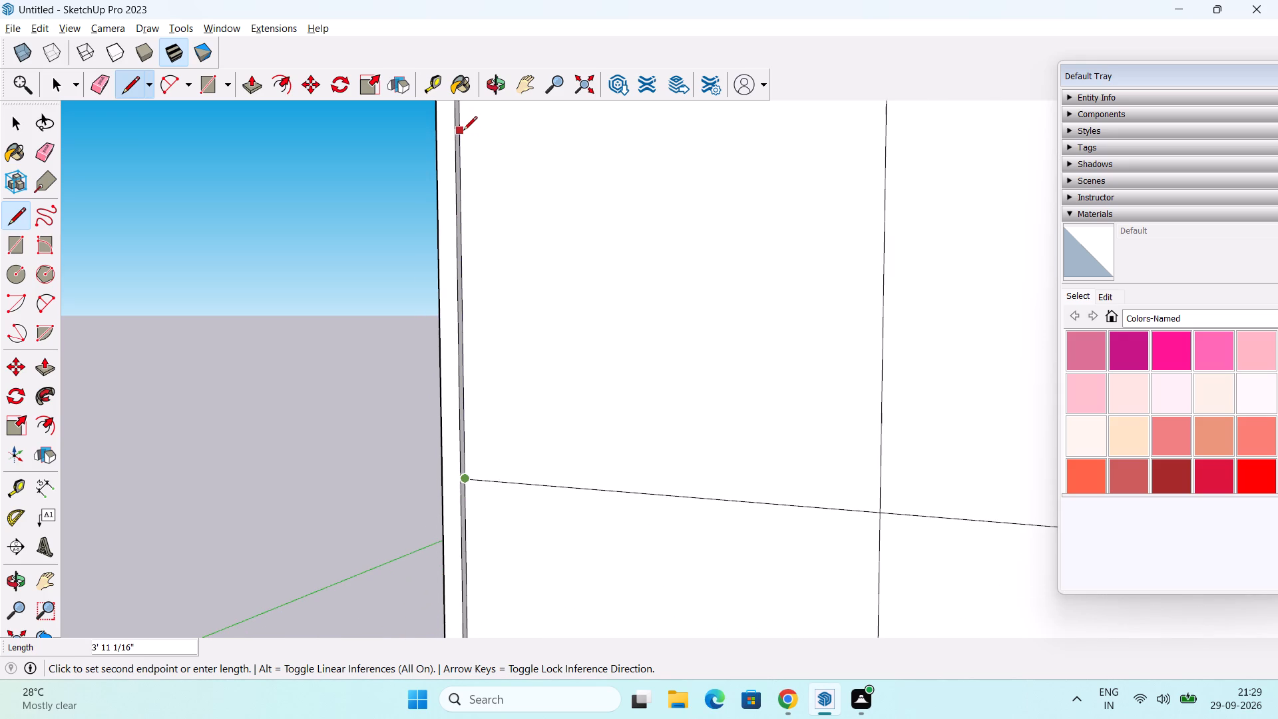
text(4')
key(Return)
Draw an upper horizontal line about 11' 11" long across the panel, from the 4' line's top end to the opposite inner edge.
scroll(463, 130, down, 4)
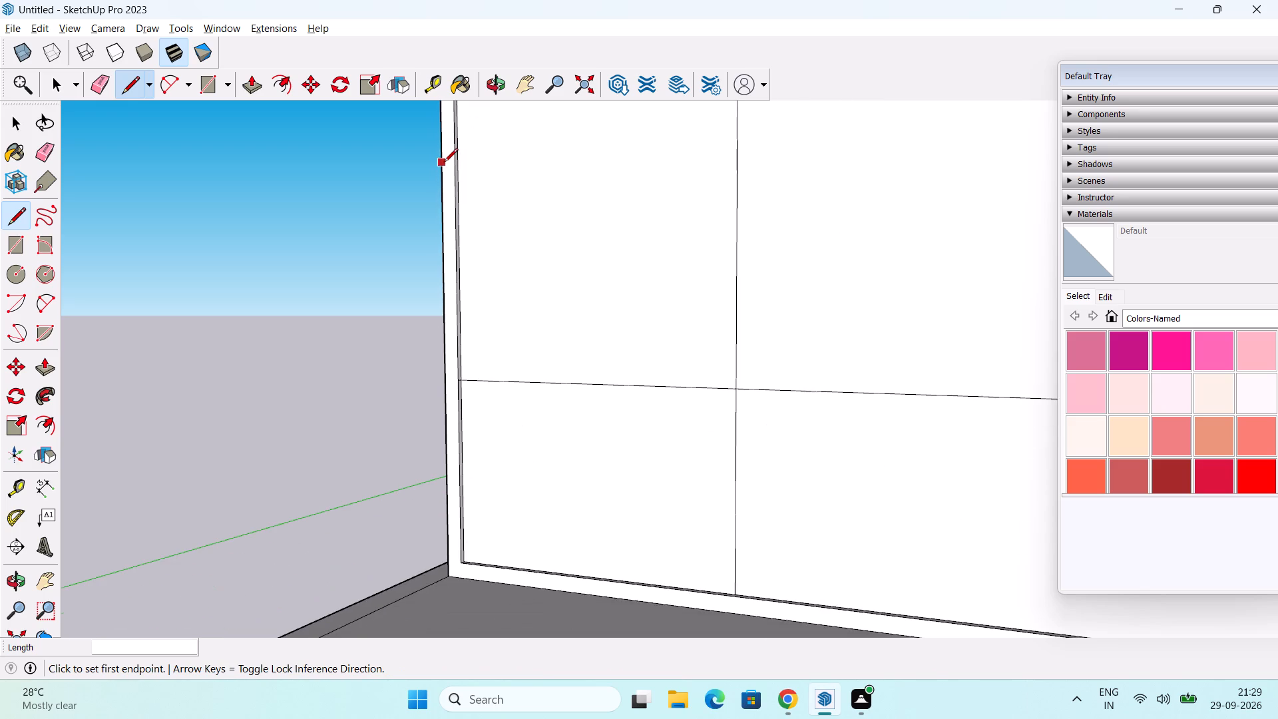
shift+middle_drag(511, 117, 399, 333)
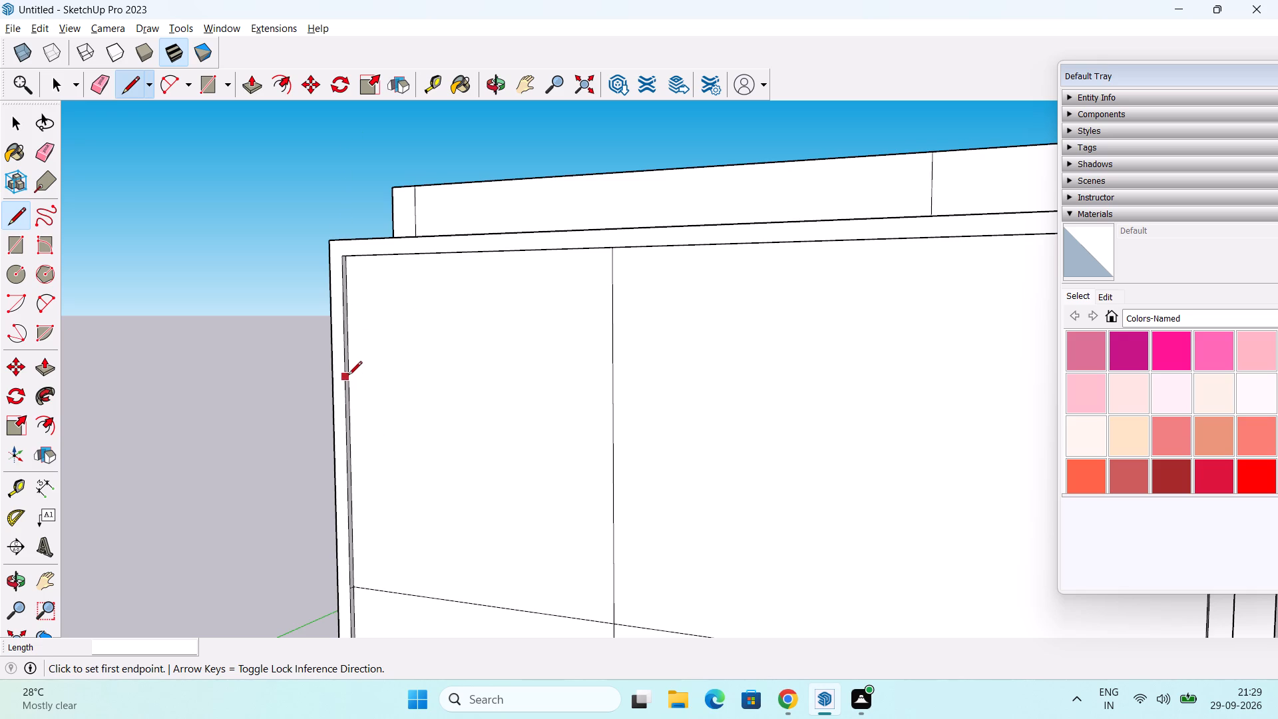
scroll(349, 366, up, 5)
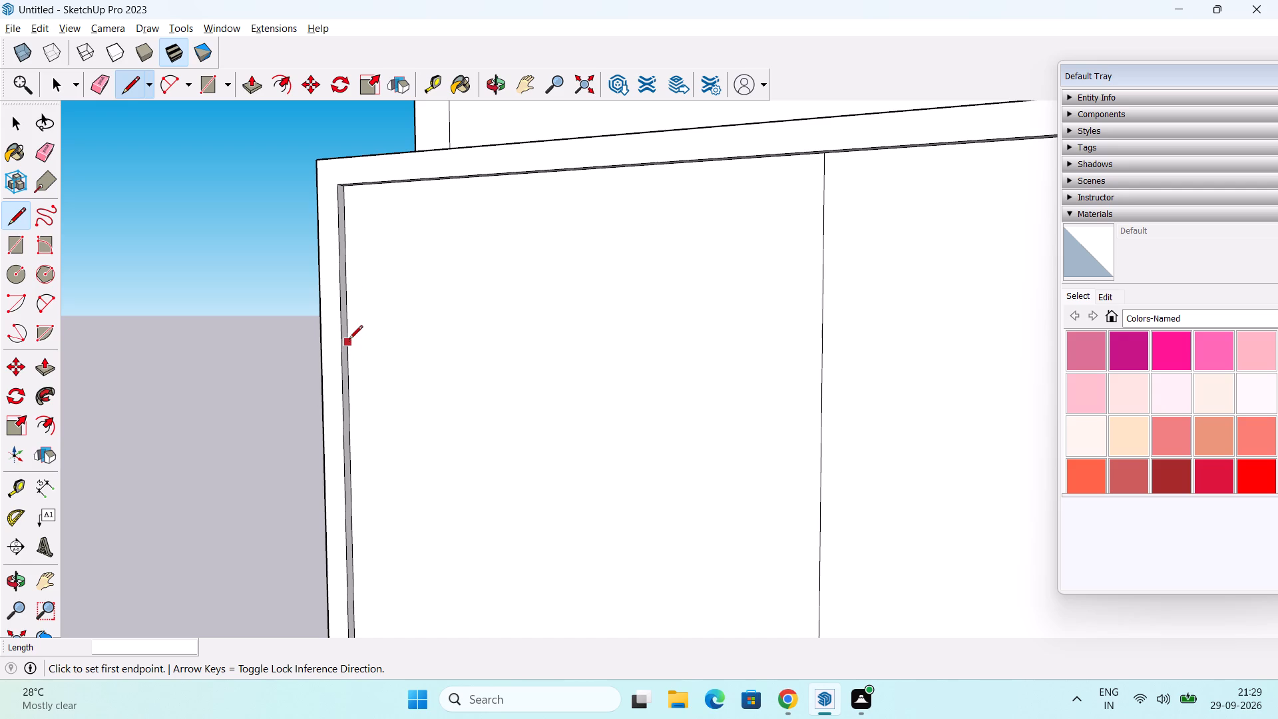
click(348, 327)
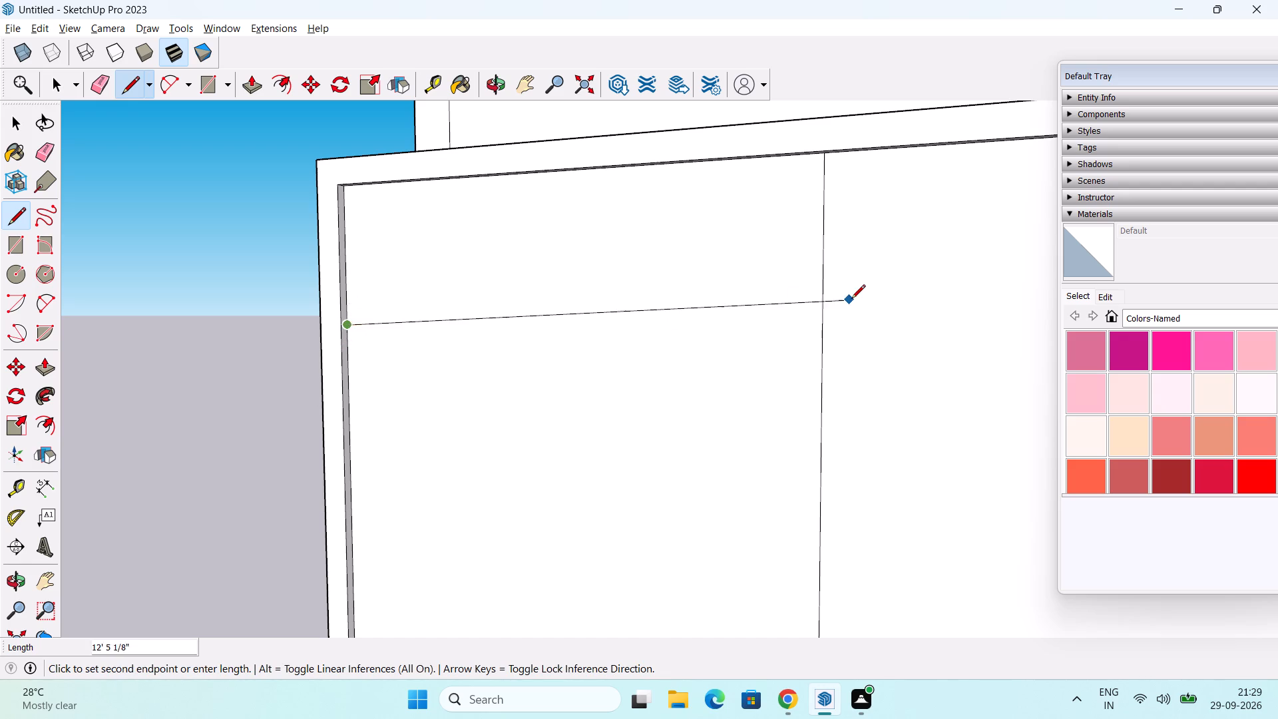
scroll(851, 300, down, 5)
shift+middle_drag(896, 353, 425, 306)
scroll(440, 286, down, 2)
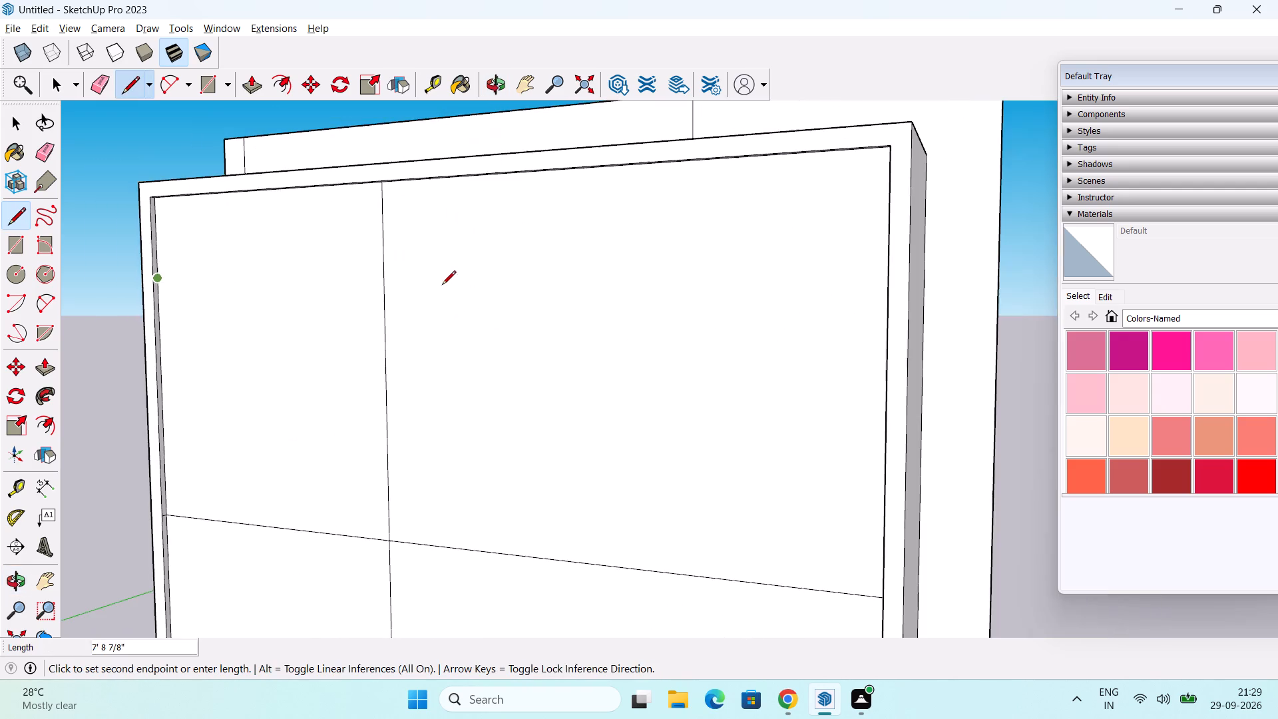
middle_drag(455, 278, 818, 250)
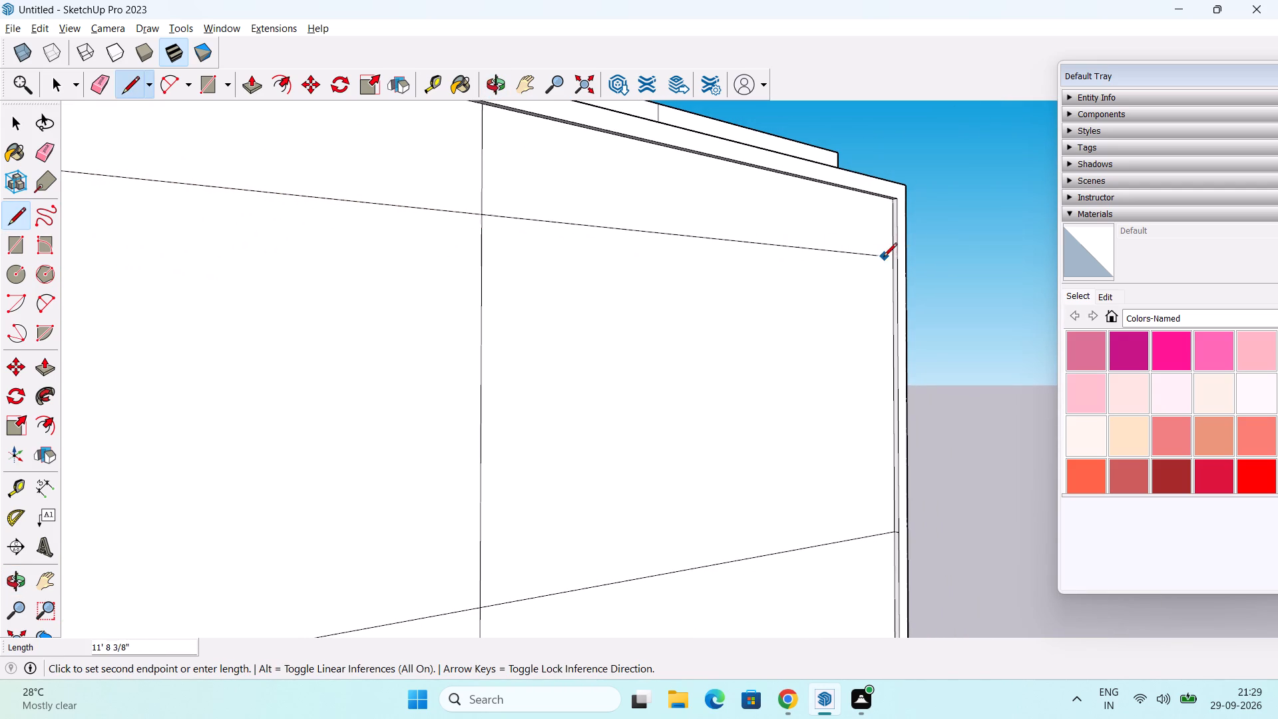
scroll(884, 282, up, 9)
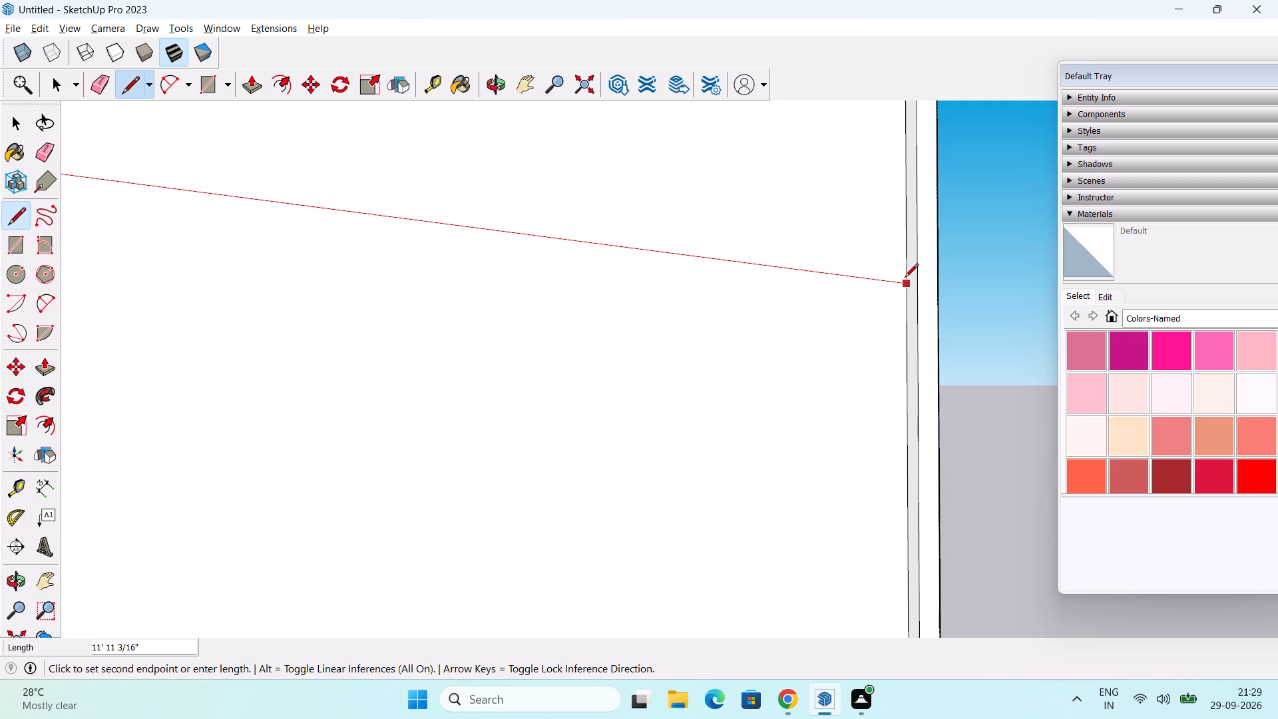
click(907, 282)
key(space)
Push/Pull the block's top face upward by 1'.
scroll(825, 250, down, 3)
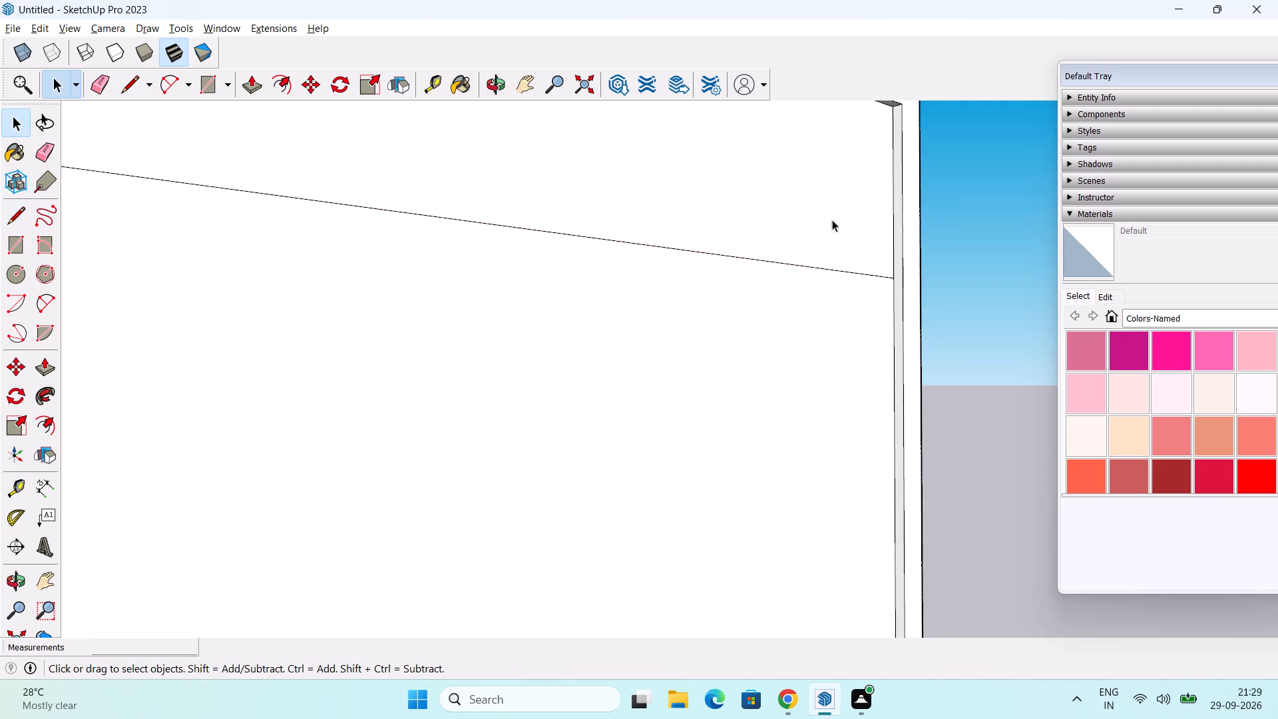
scroll(832, 220, down, 7)
middle_drag(835, 227, 505, 288)
scroll(515, 259, down, 5)
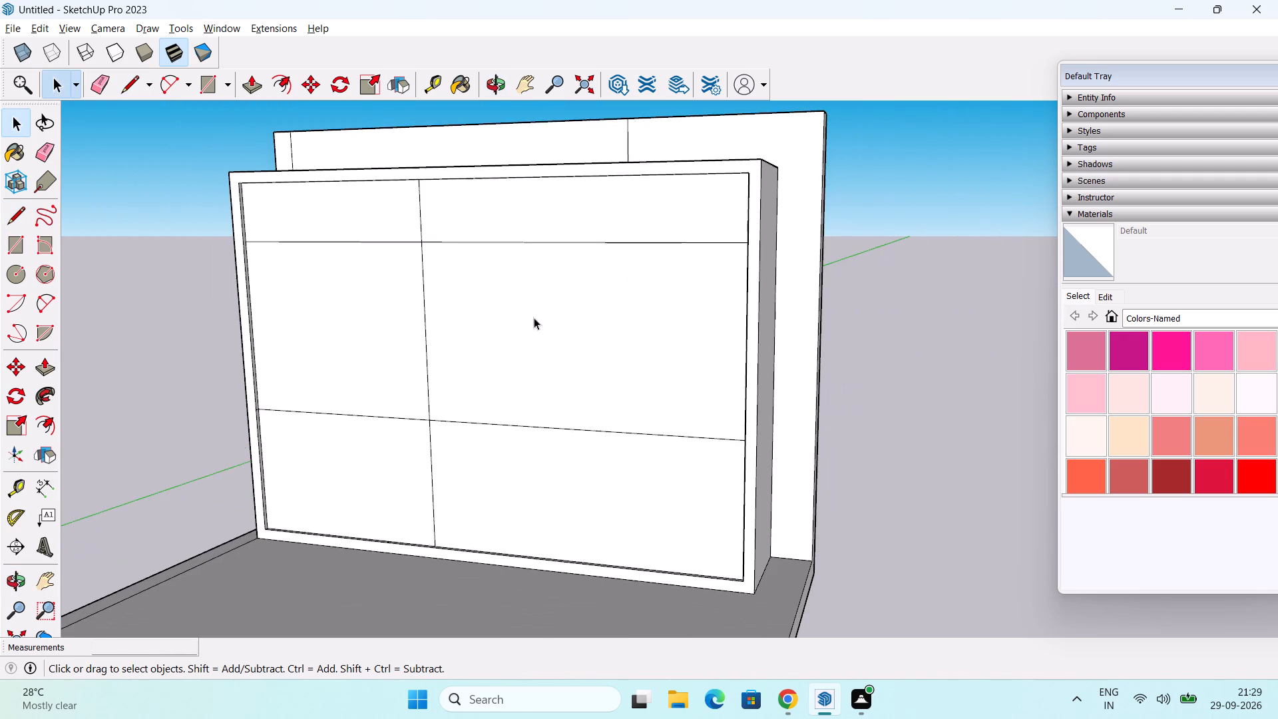
middle_drag(532, 336, 706, 343)
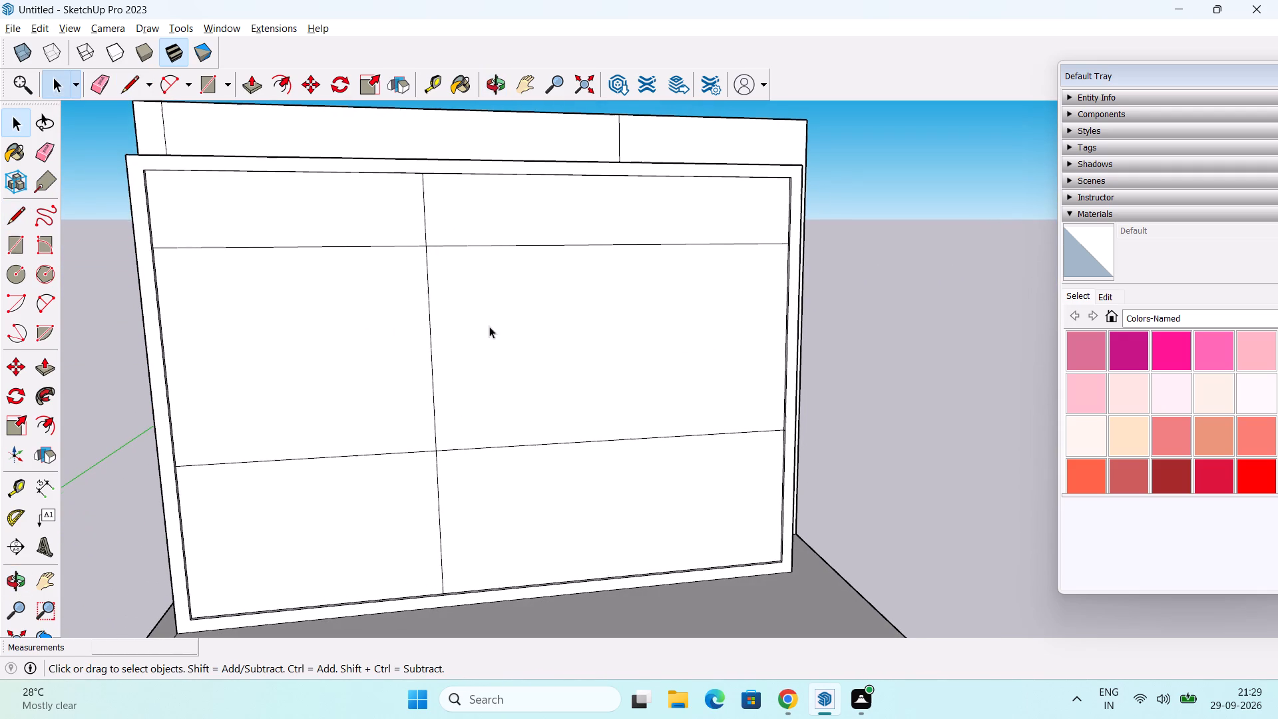
middle_drag(349, 296, 290, 291)
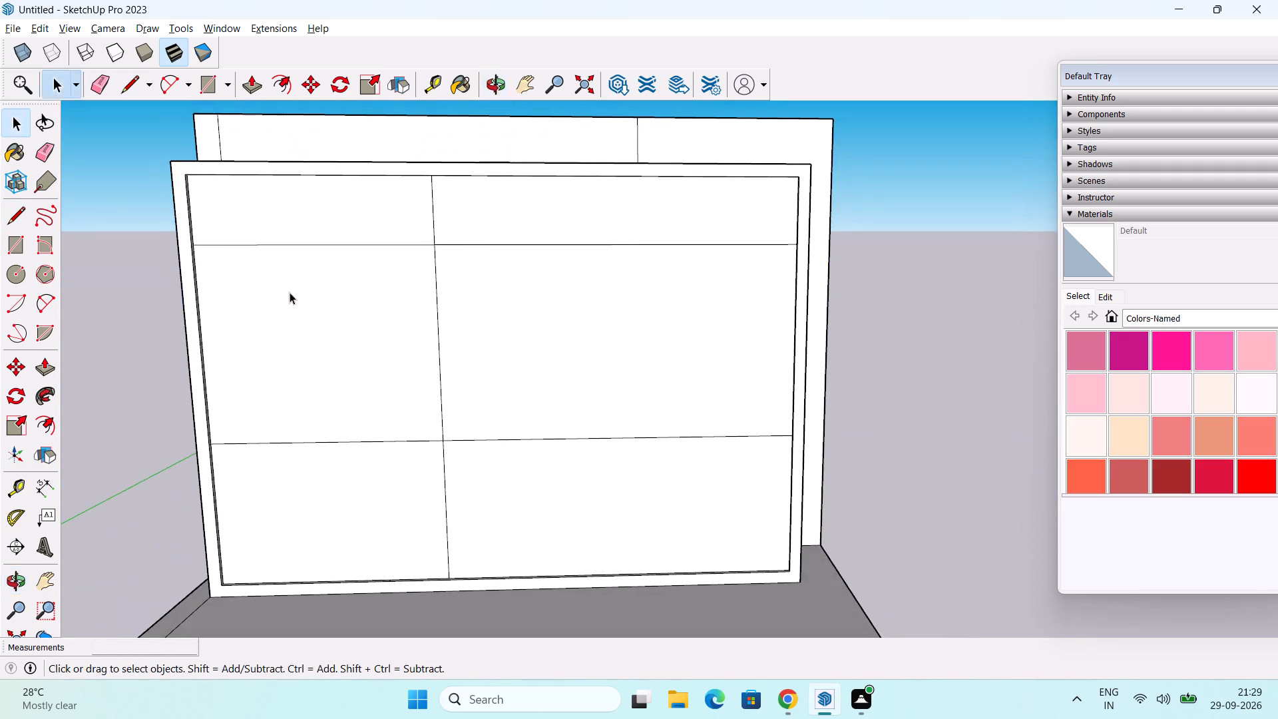
key(p)
middle_drag(373, 246, 347, 427)
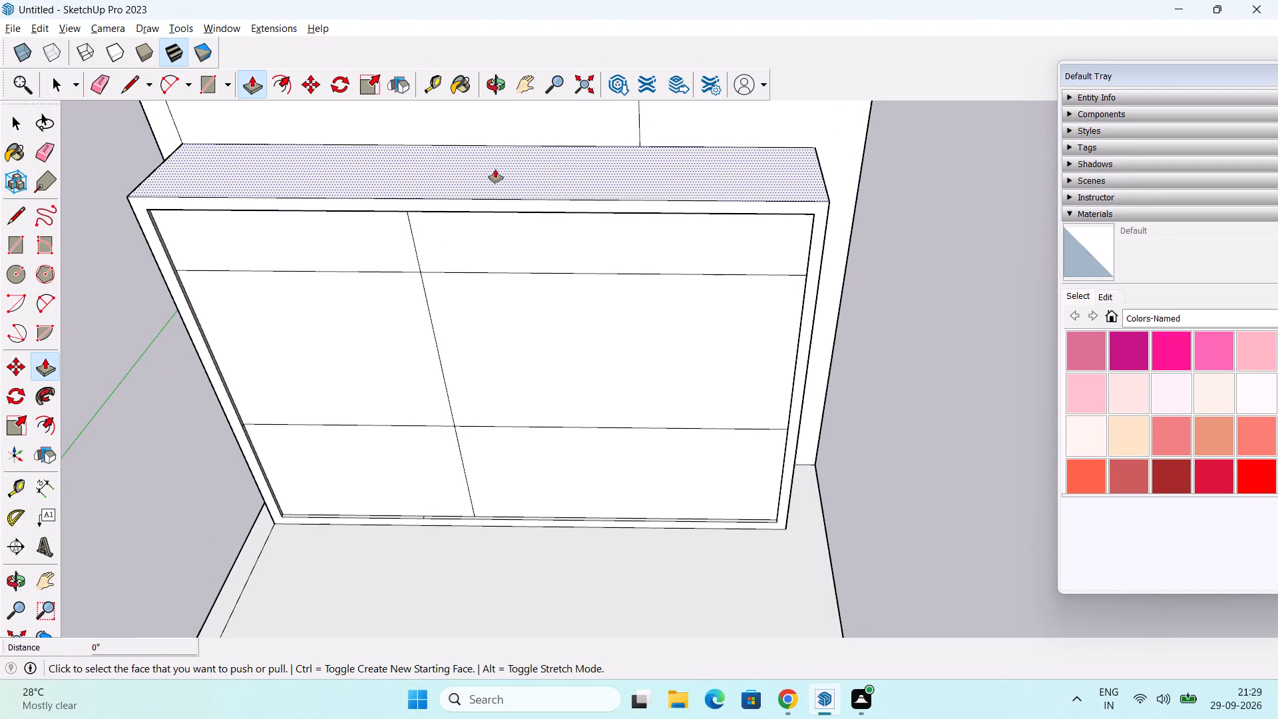
click(495, 169)
text(1')
key(Return)
scroll(166, 611, down, 1)
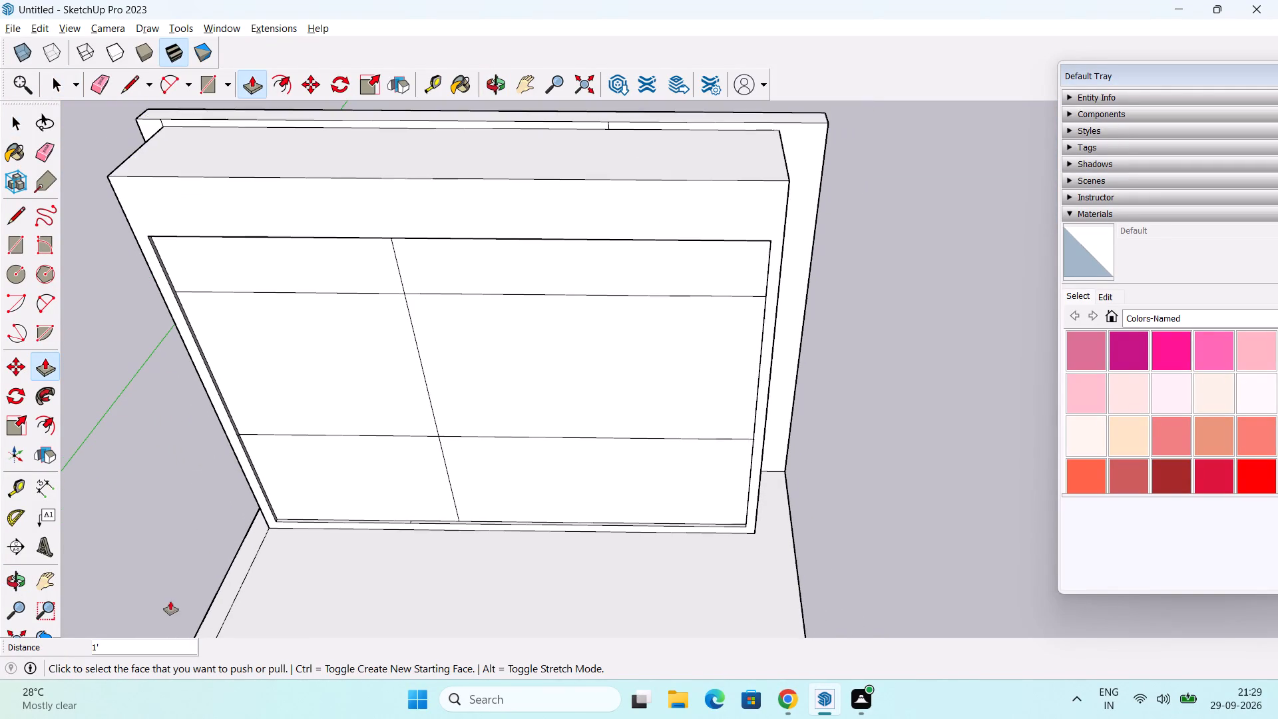
Push/Pull the thin top inner face of the front panel's recess upward by about 1' 5/8".
middle_drag(449, 294, 541, 106)
scroll(300, 280, up, 2)
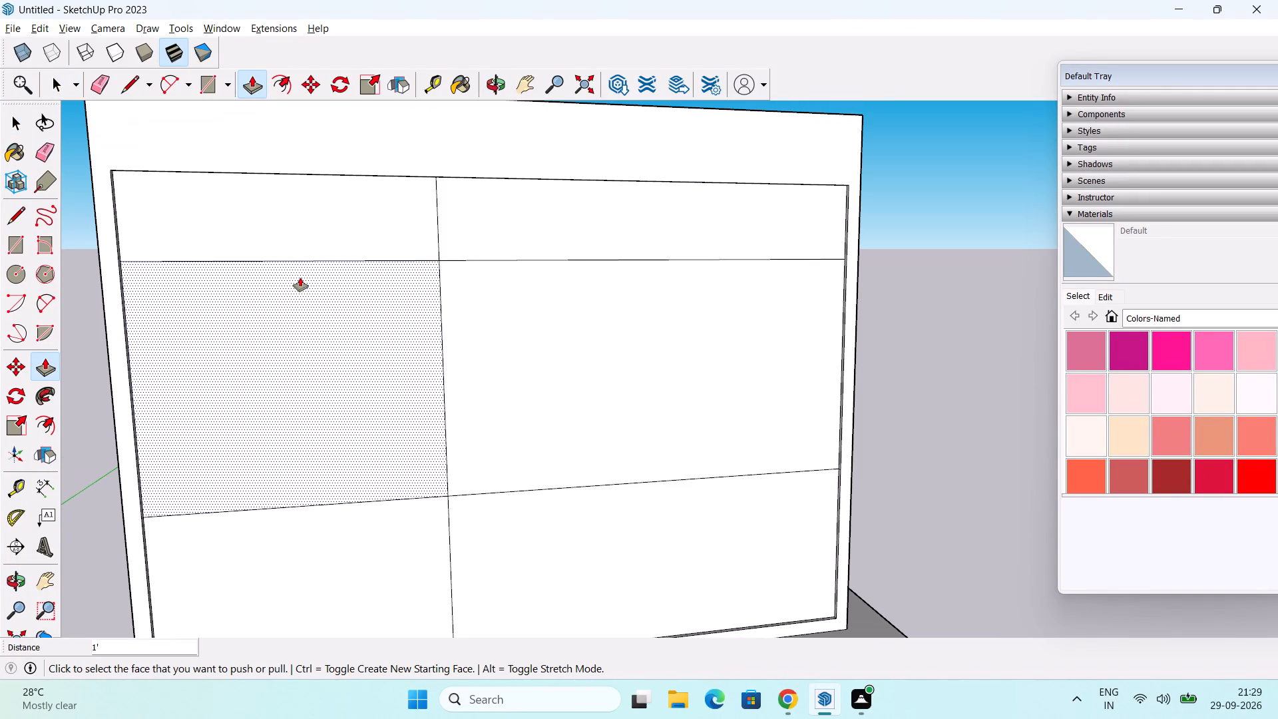
shift+middle_drag(302, 270, 360, 421)
middle_drag(360, 420, 379, 198)
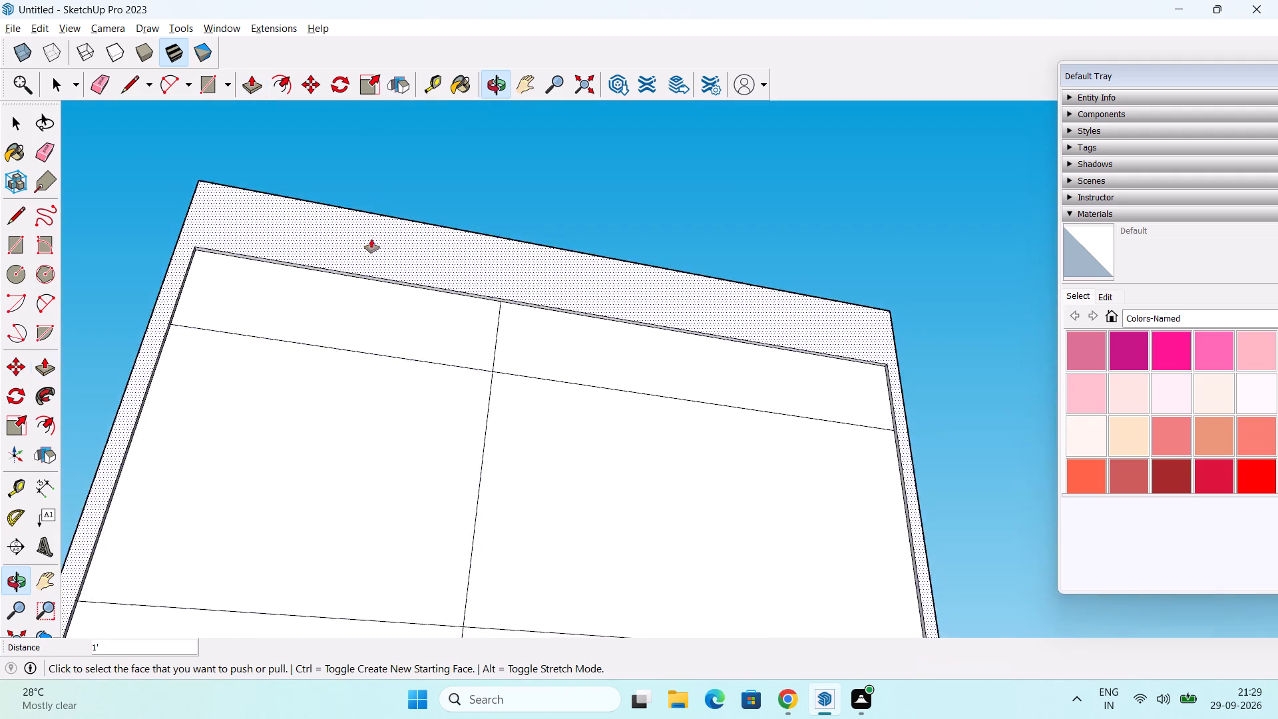
scroll(388, 274, up, 8)
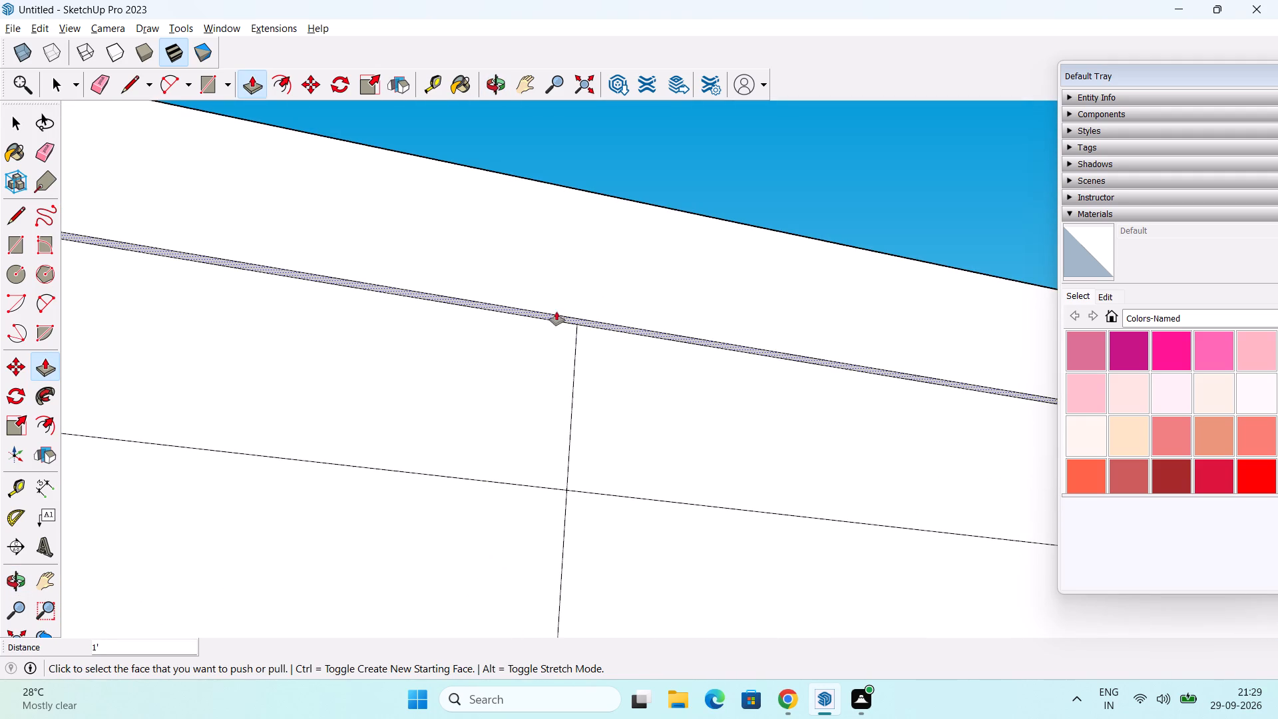
click(549, 317)
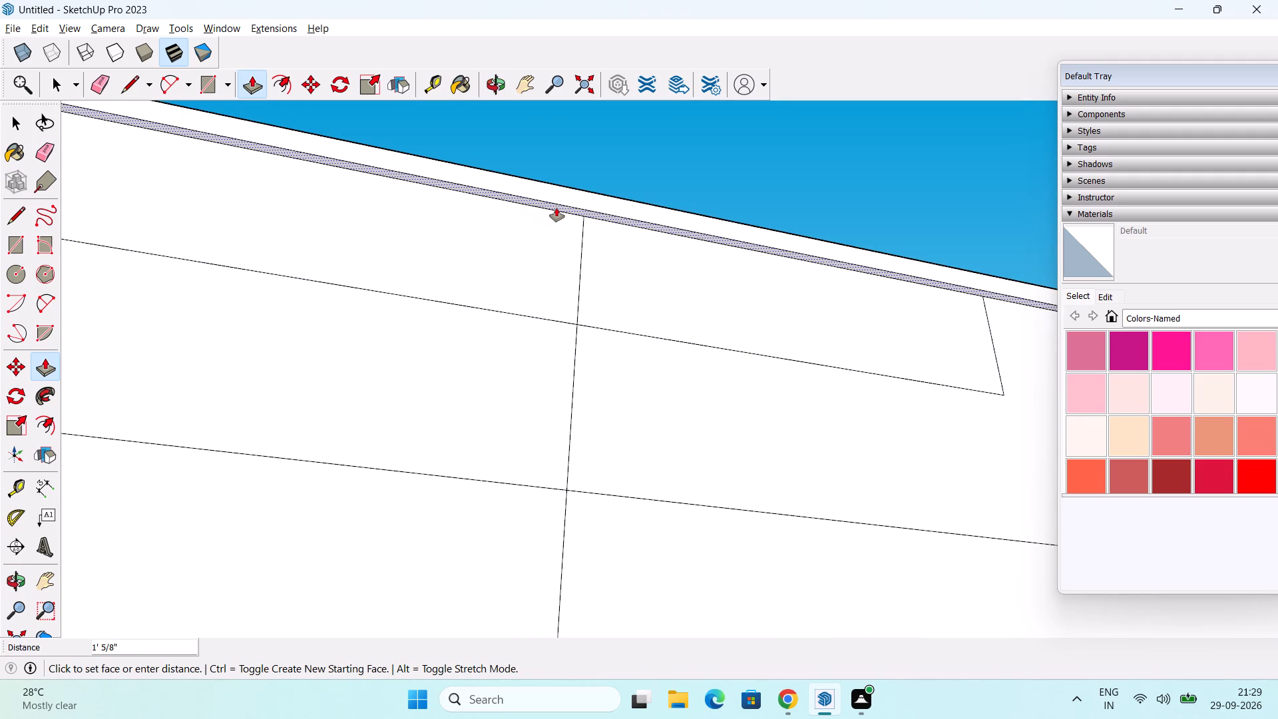
click(556, 208)
Push/Pull the recess's thin top inner face back down by about 13/16".
scroll(578, 237, down, 8)
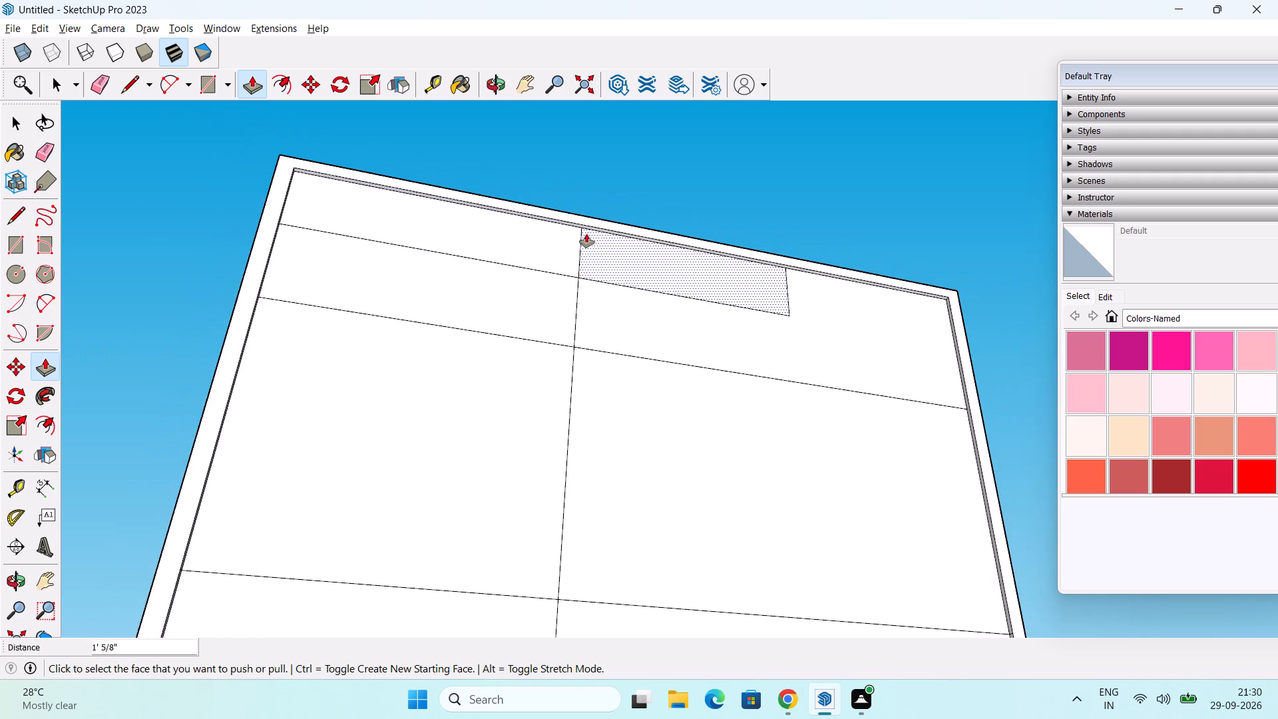
middle_drag(593, 229, 543, 324)
scroll(459, 243, up, 3)
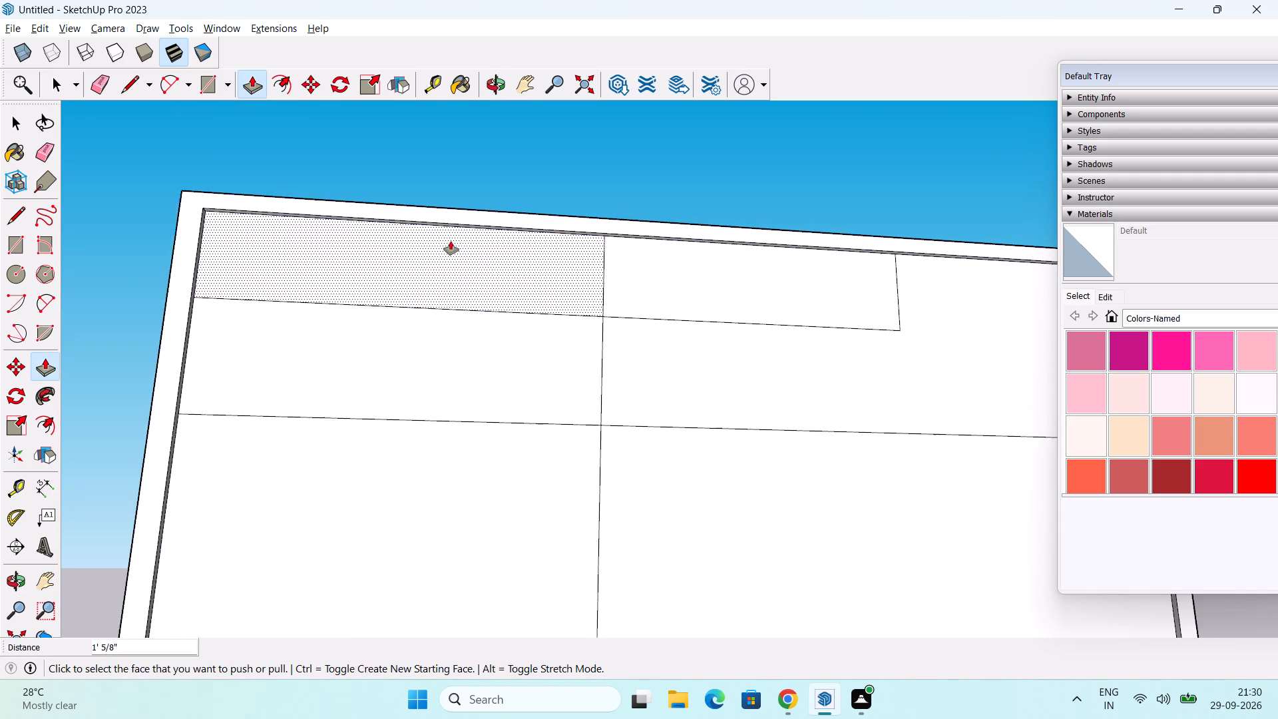
scroll(451, 241, up, 1)
scroll(258, 218, up, 3)
scroll(101, 198, up, 8)
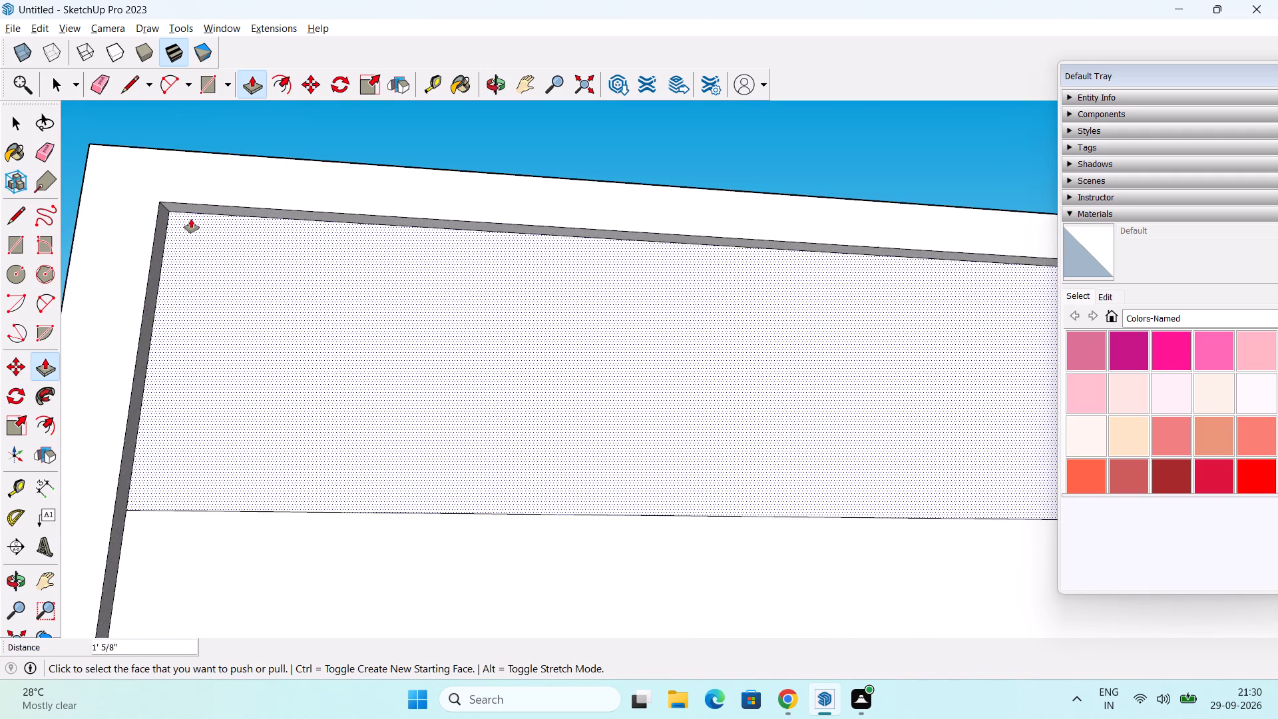
scroll(191, 219, up, 3)
click(209, 209)
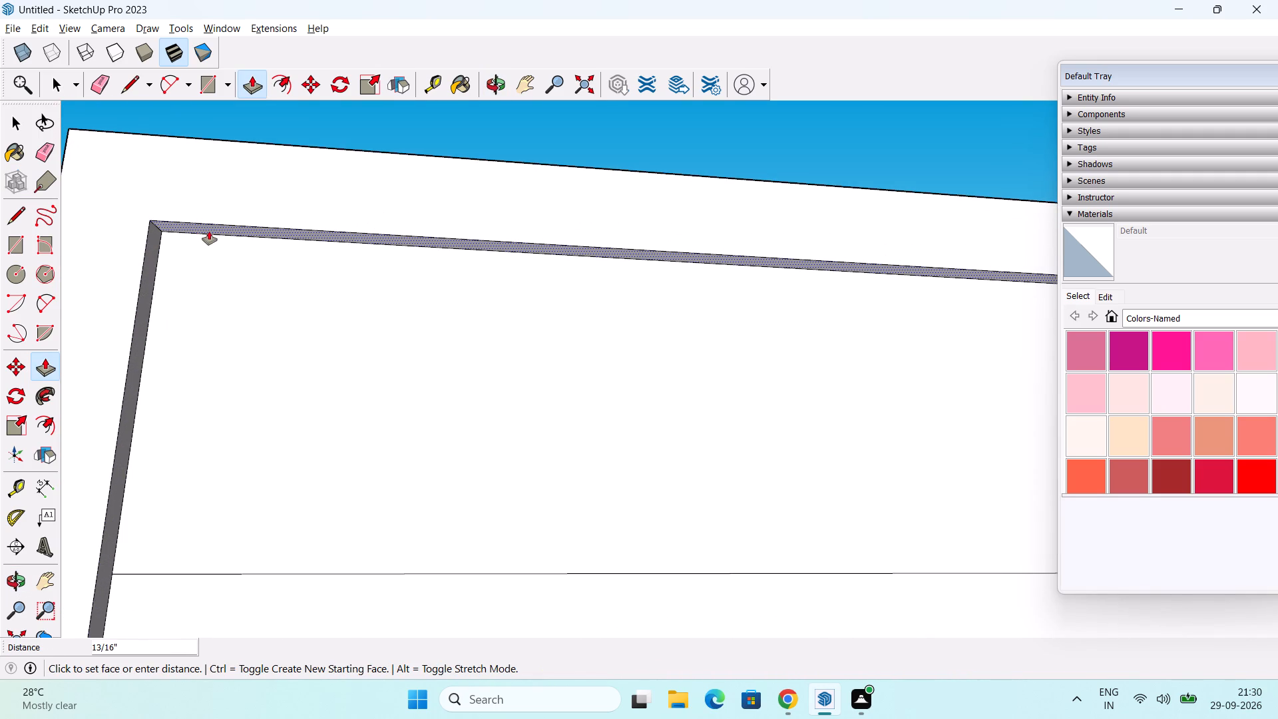
click(209, 231)
Delete the leftover horizontal segments on both sides of the vertical divider and the short vertical line near the panel's top.
scroll(209, 237, down, 15)
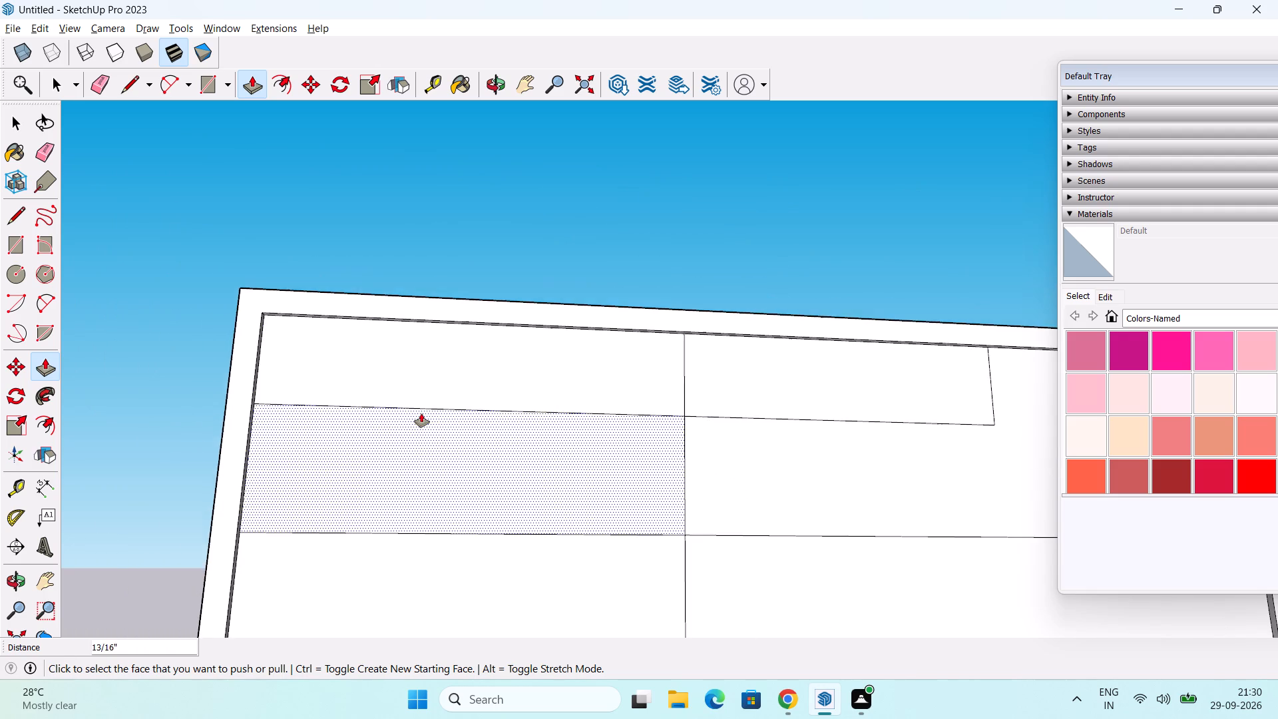
middle_drag(408, 425, 351, 472)
scroll(384, 457, down, 6)
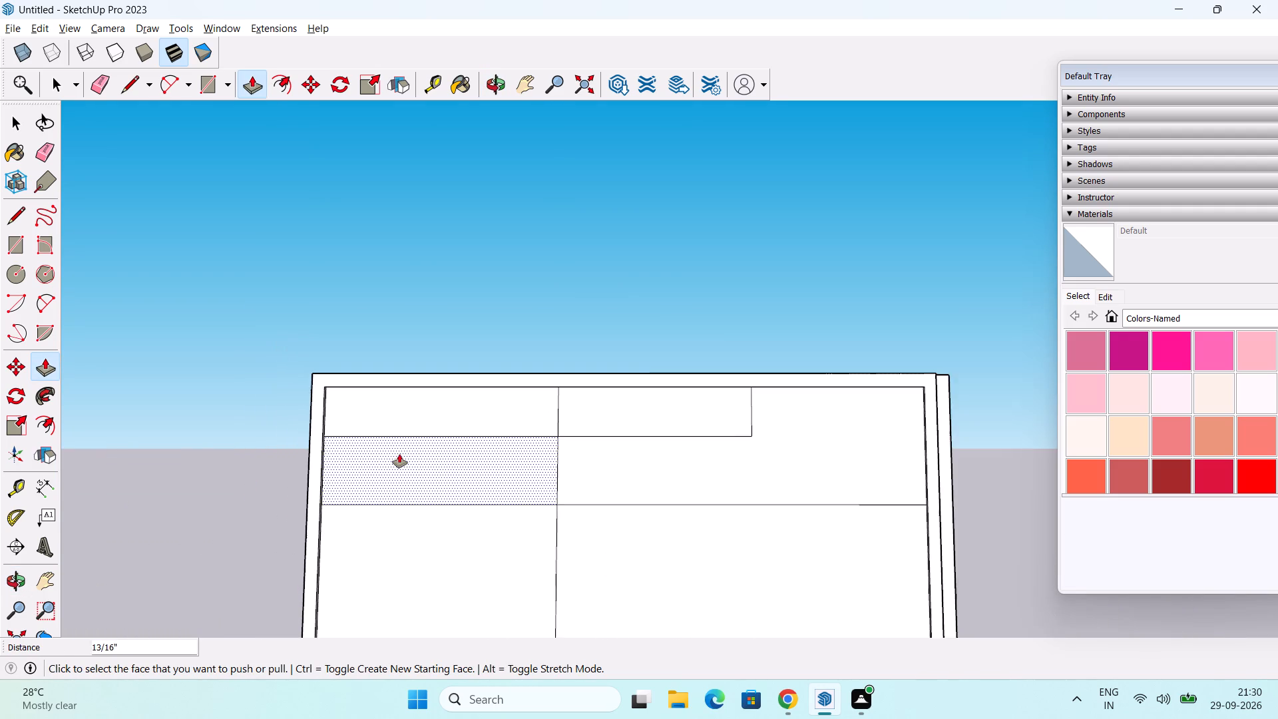
middle_drag(399, 454, 469, 379)
key(space)
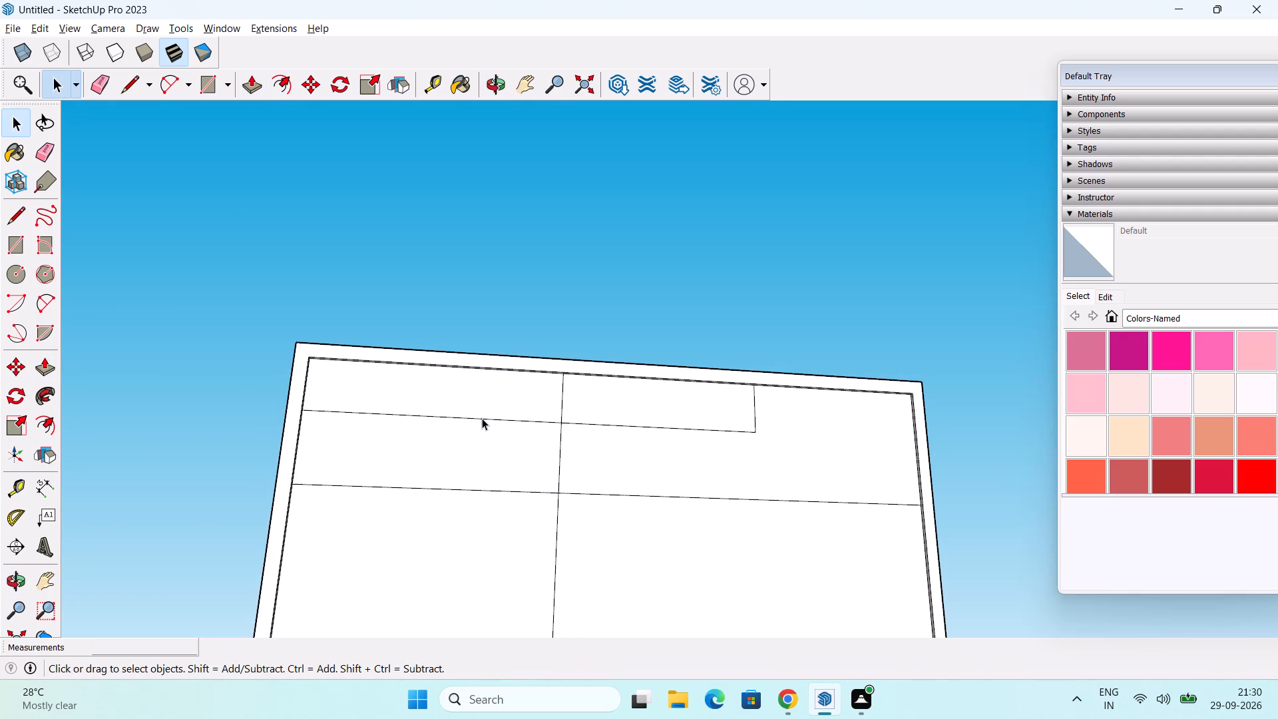
click(482, 418)
key(Delete)
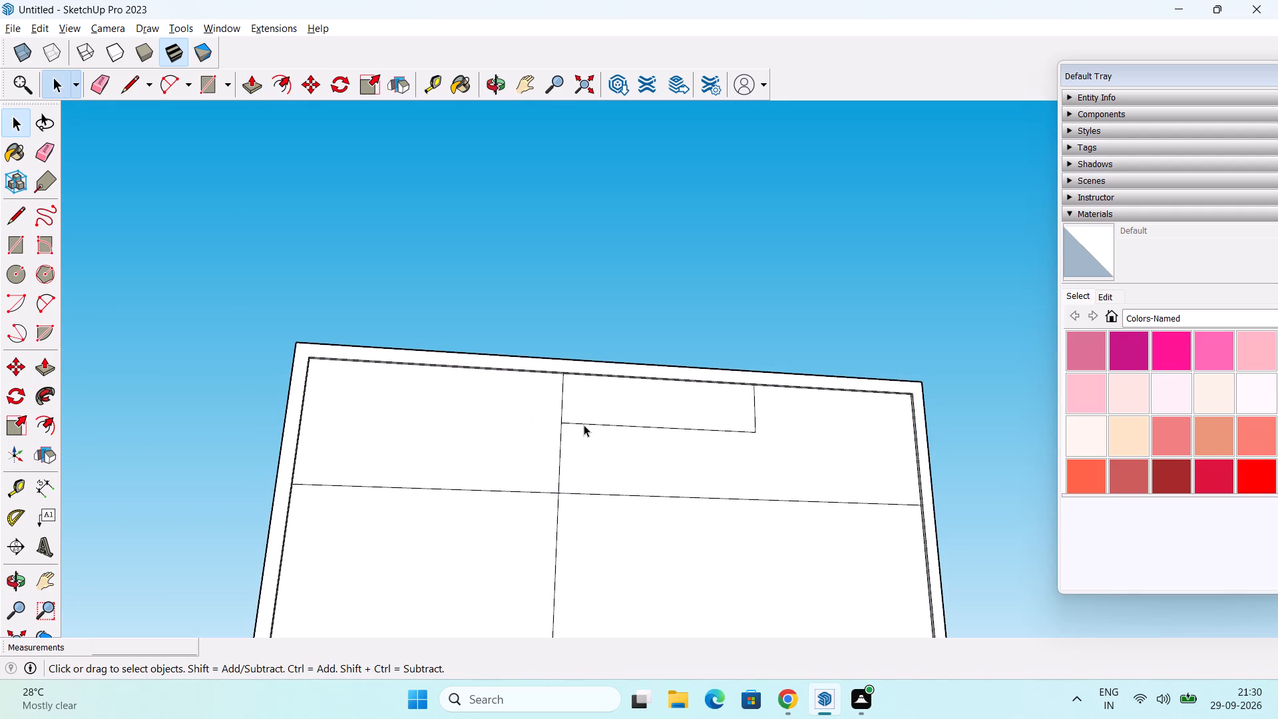
click(591, 421)
click(595, 423)
key(Delete)
click(753, 415)
key(Delete)
Copy the short left inner edge segment above the upper horizontal line to that line's opposite end, 11' 11 3/16" away.
scroll(751, 446, down, 5)
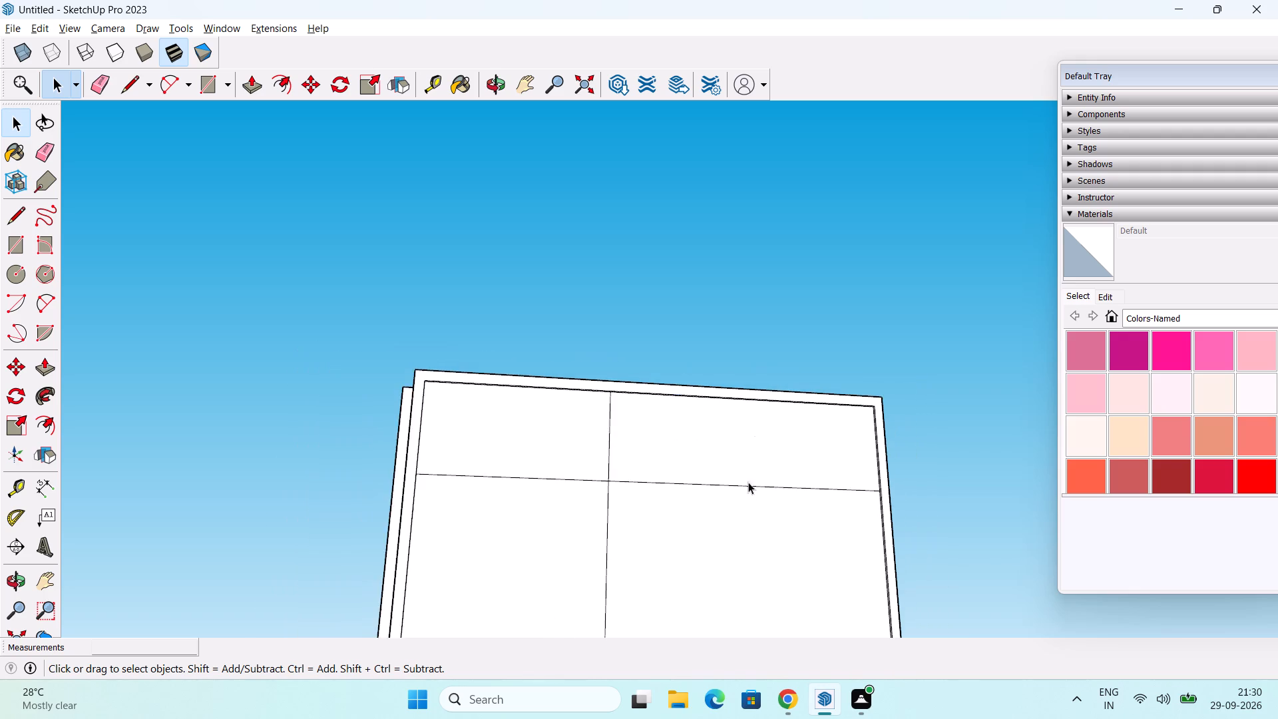
scroll(748, 482, down, 2)
middle_drag(692, 535, 725, 615)
scroll(700, 560, down, 1)
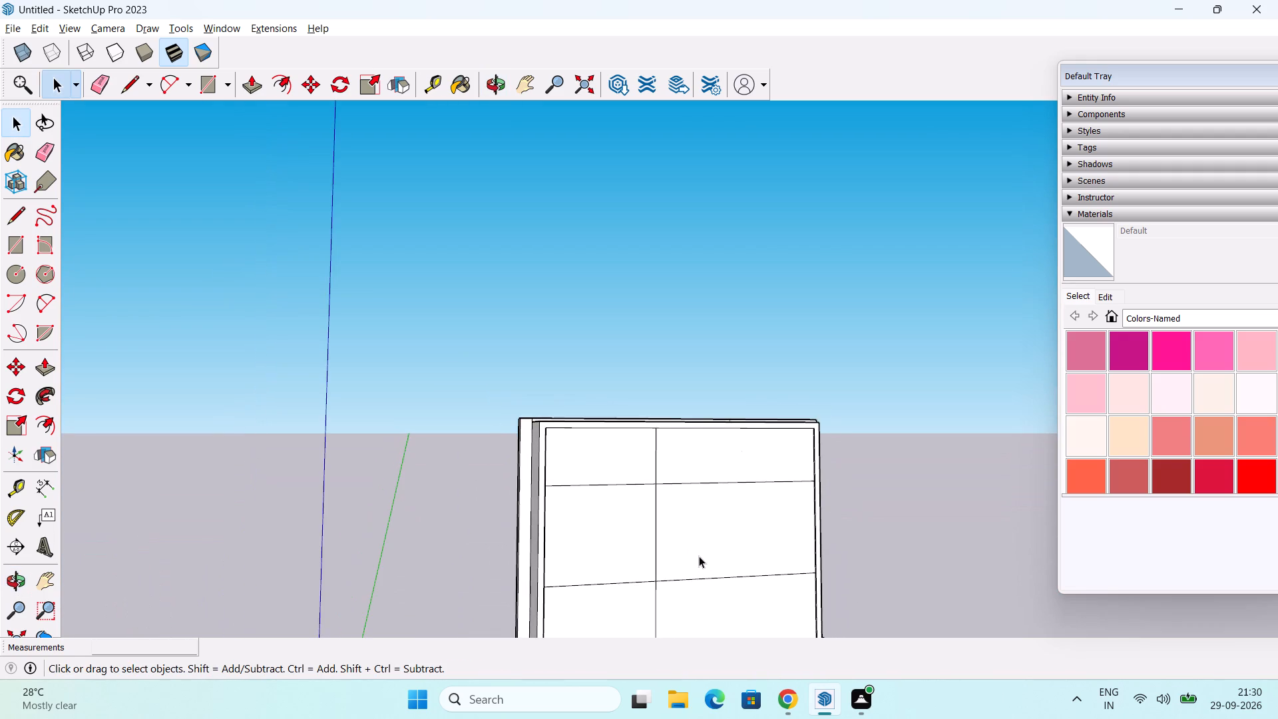
shift+middle_drag(698, 554, 660, 420)
scroll(660, 420, down, 1)
scroll(653, 424, up, 5)
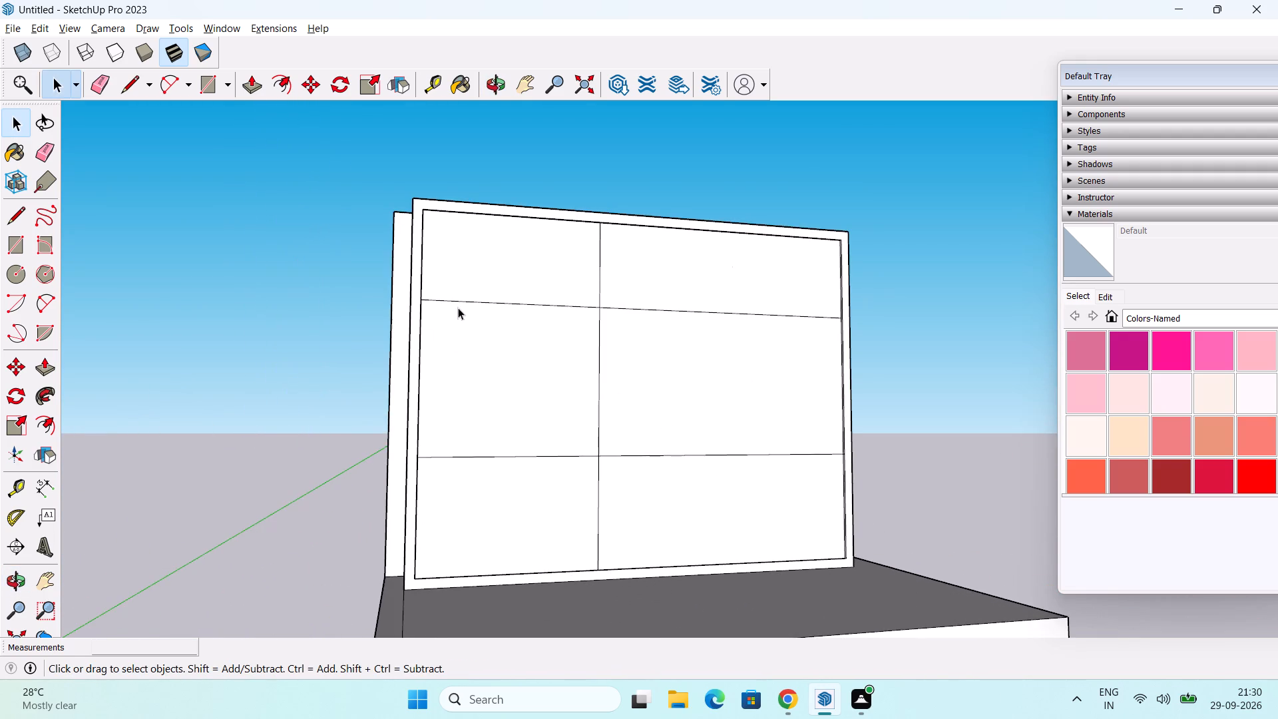
middle_drag(458, 306, 375, 289)
scroll(431, 270, up, 9)
middle_drag(430, 276, 371, 292)
scroll(427, 308, up, 9)
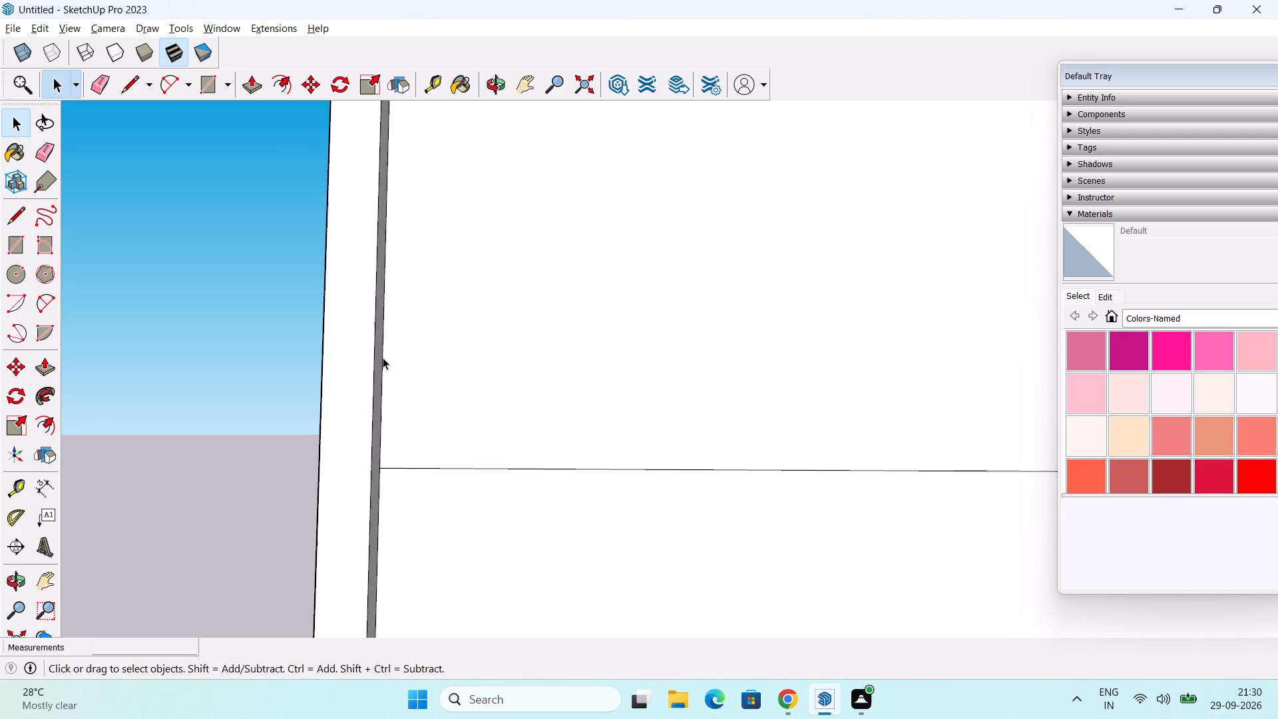
click(383, 358)
key(m)
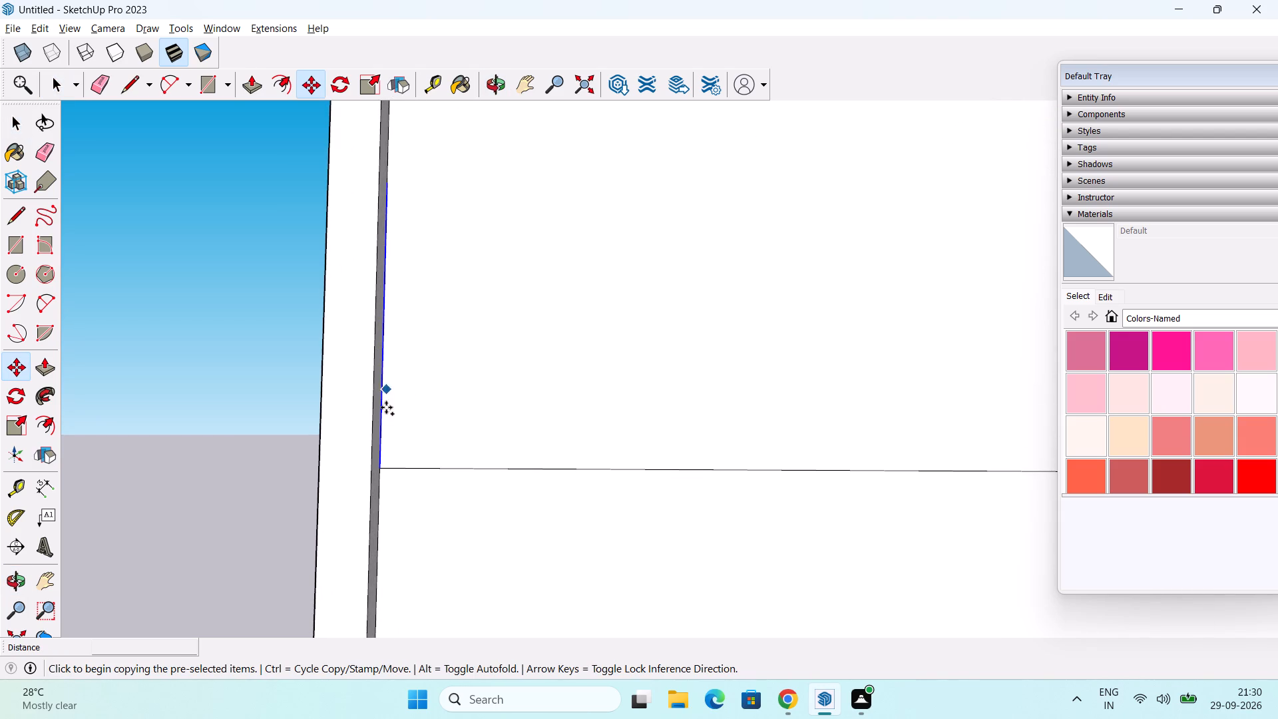
click(381, 472)
scroll(659, 449, down, 4)
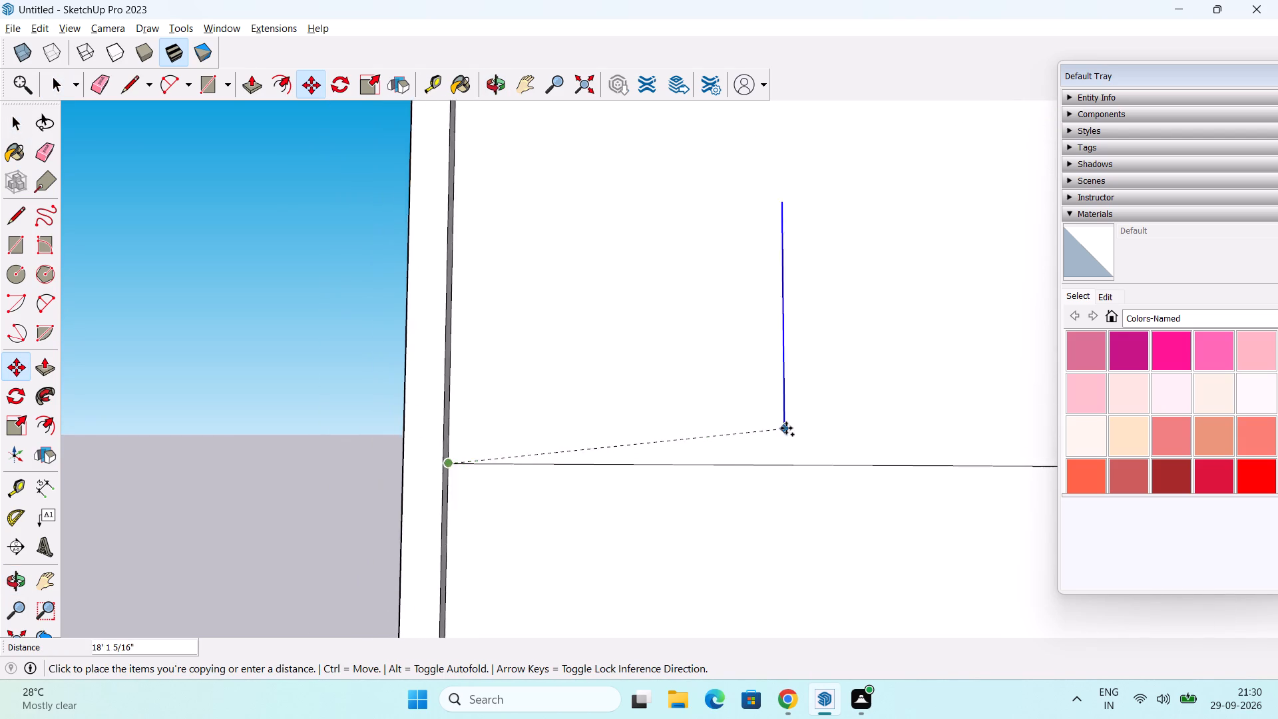
scroll(786, 428, down, 2)
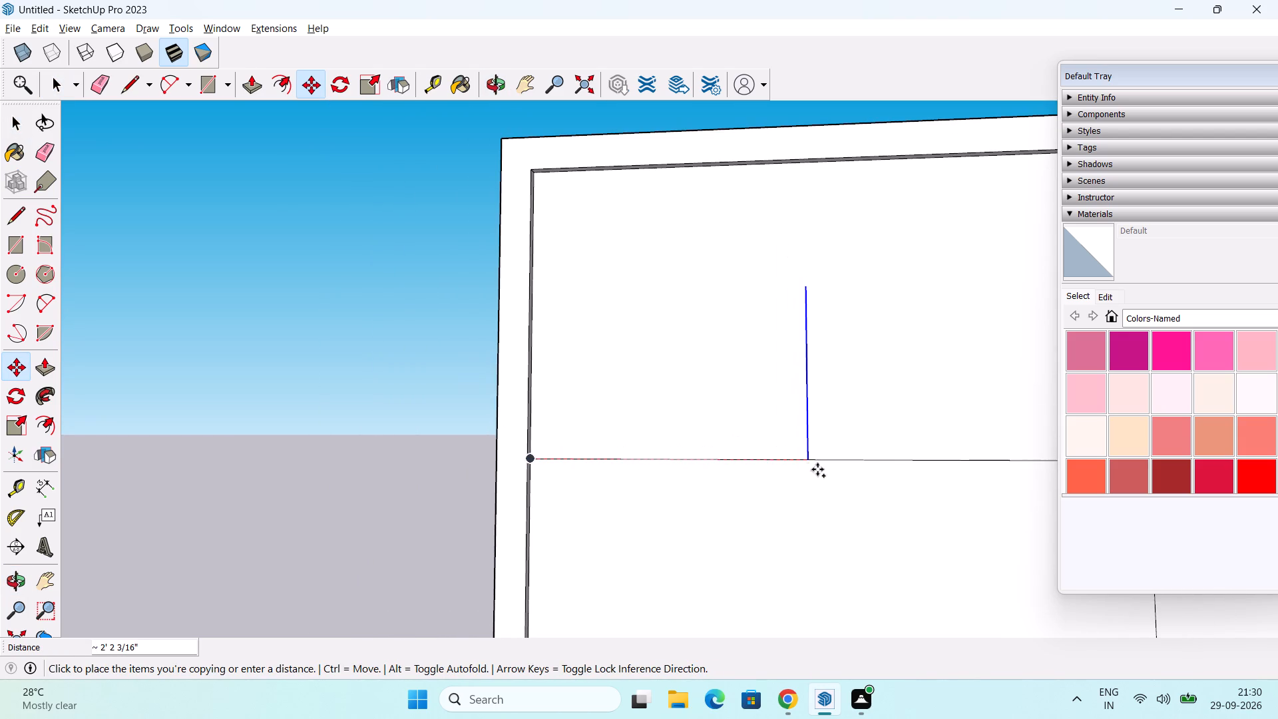
middle_drag(891, 459, 410, 451)
scroll(525, 431, down, 2)
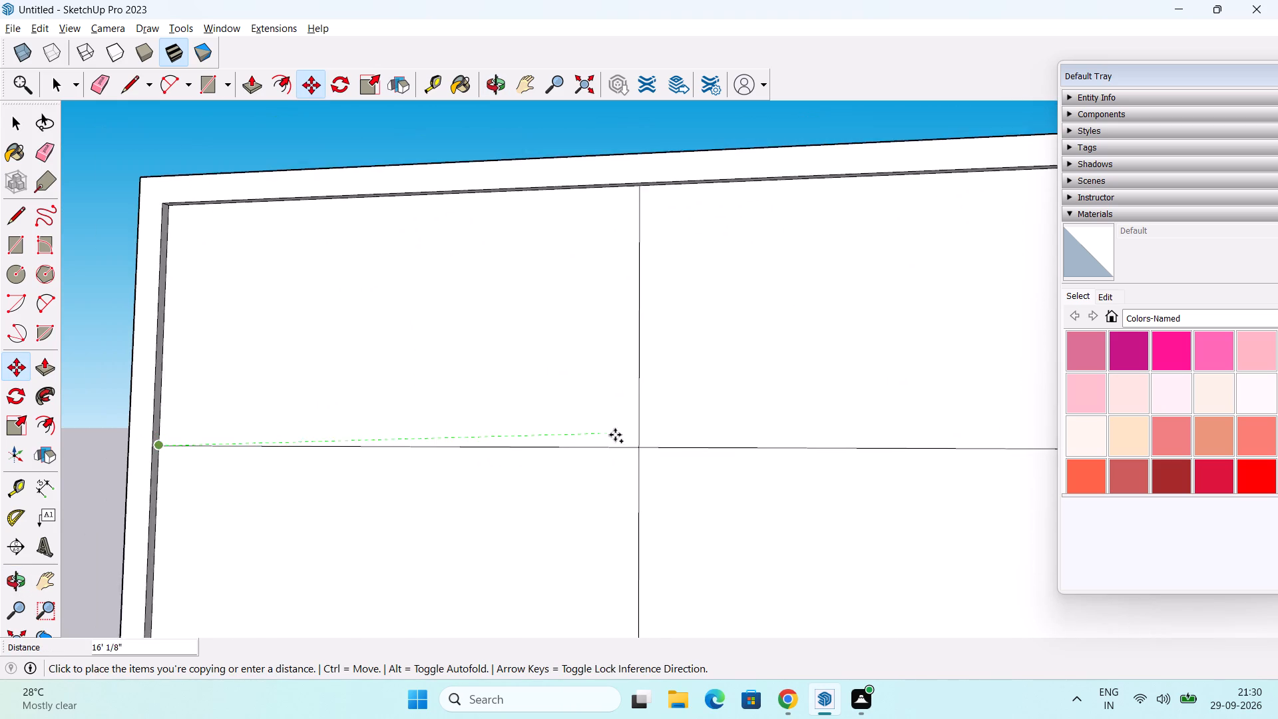
scroll(662, 435, down, 1)
middle_drag(863, 447, 489, 437)
middle_drag(640, 437, 949, 464)
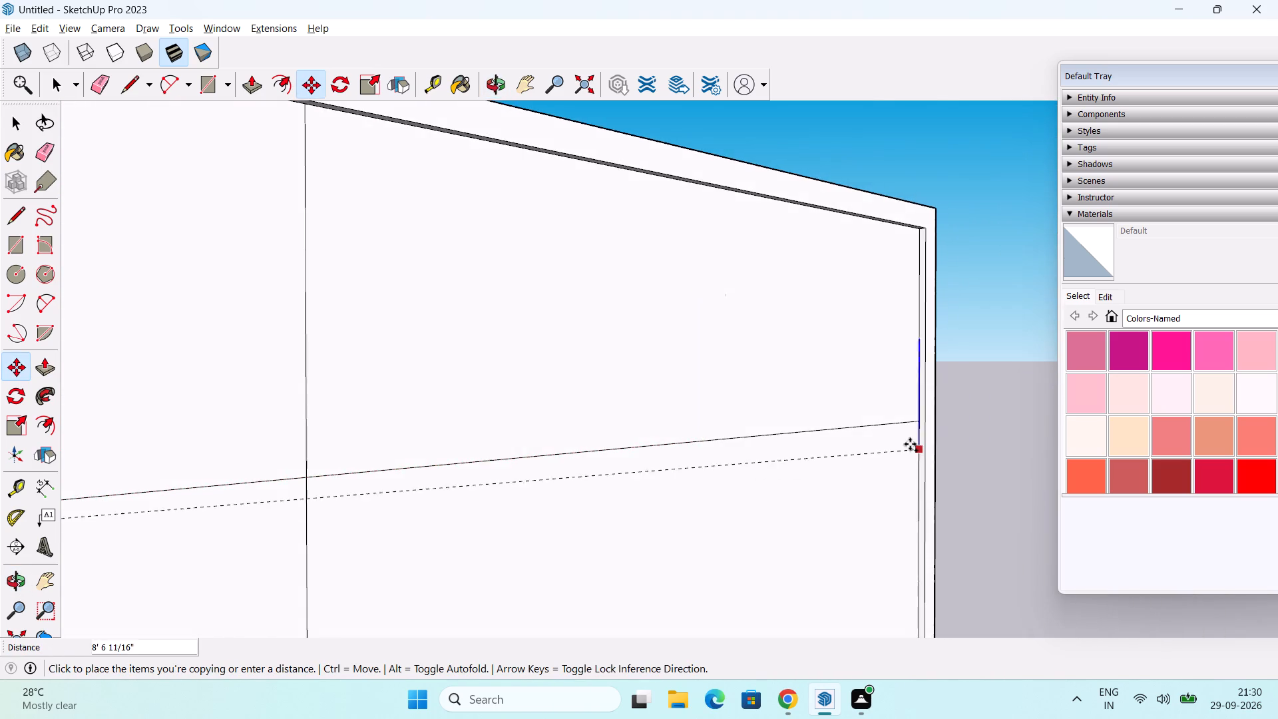
scroll(909, 439, up, 5)
click(925, 411)
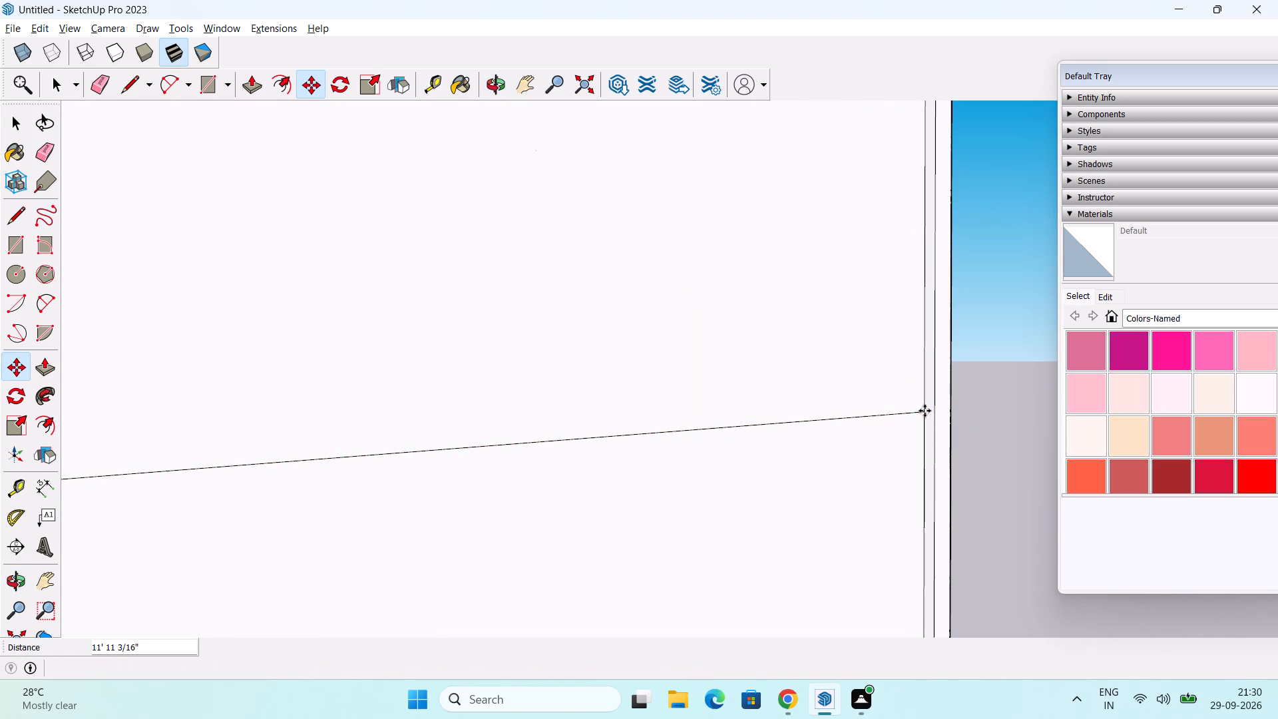
Divide the copy distance by 6 to array evenly spaced short vertical lines along the upper horizontal line.
key(slash)
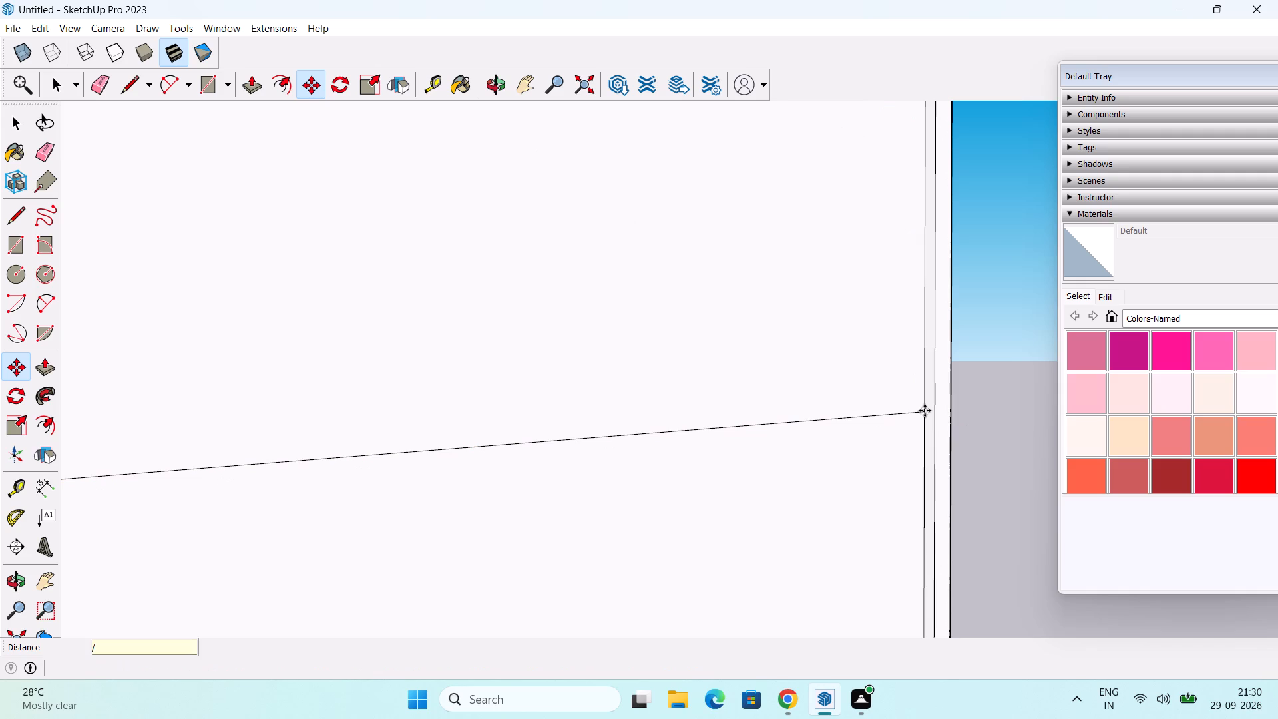
key(6)
key(Return)
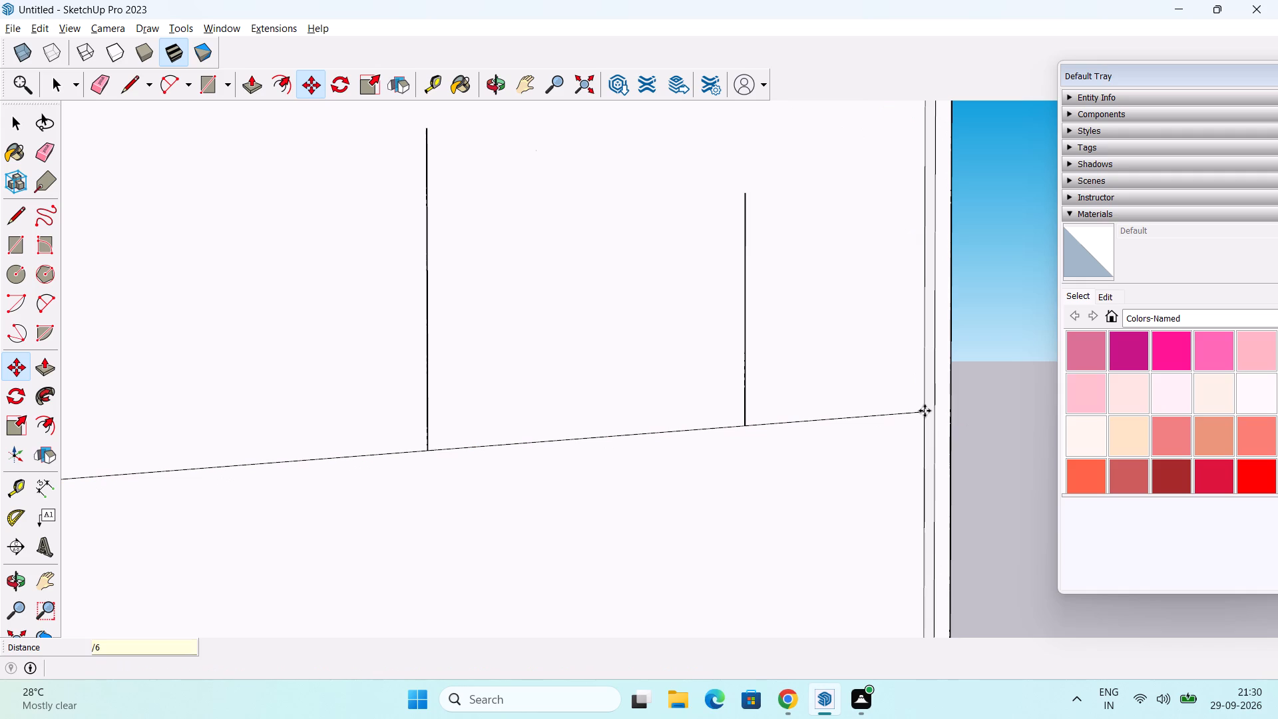
scroll(308, 280, down, 16)
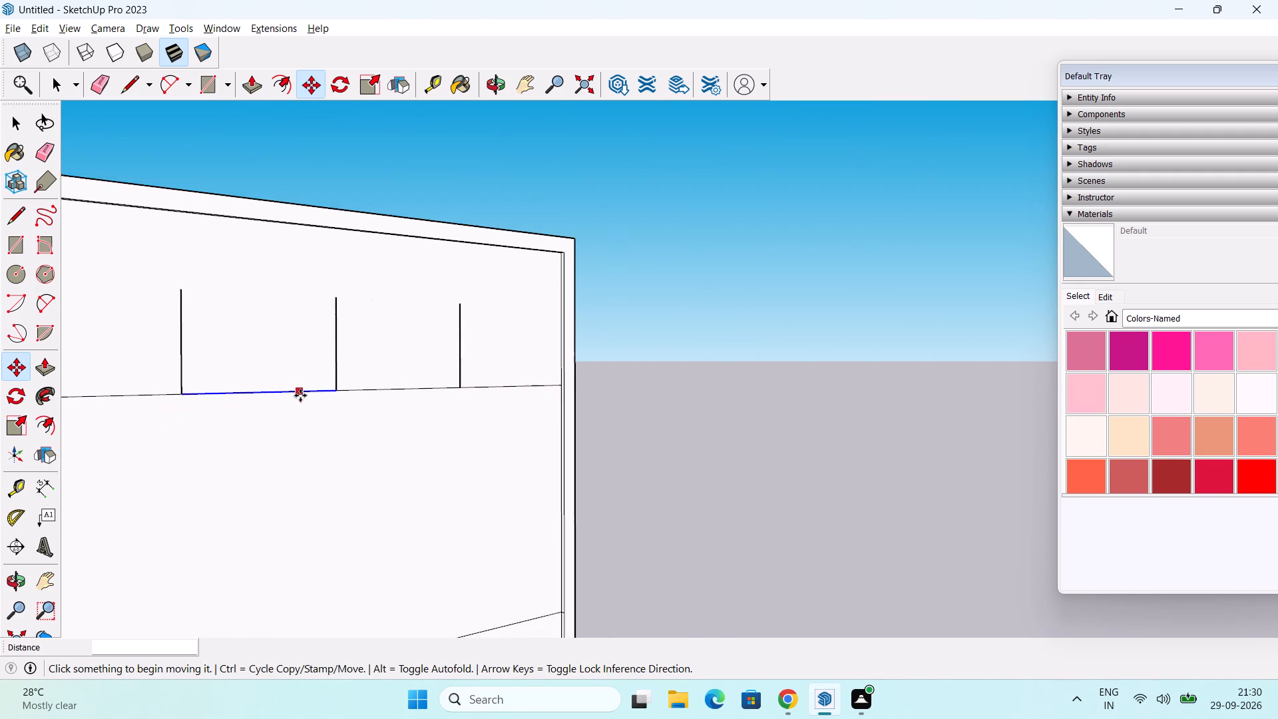
shift+middle_drag(234, 441, 453, 356)
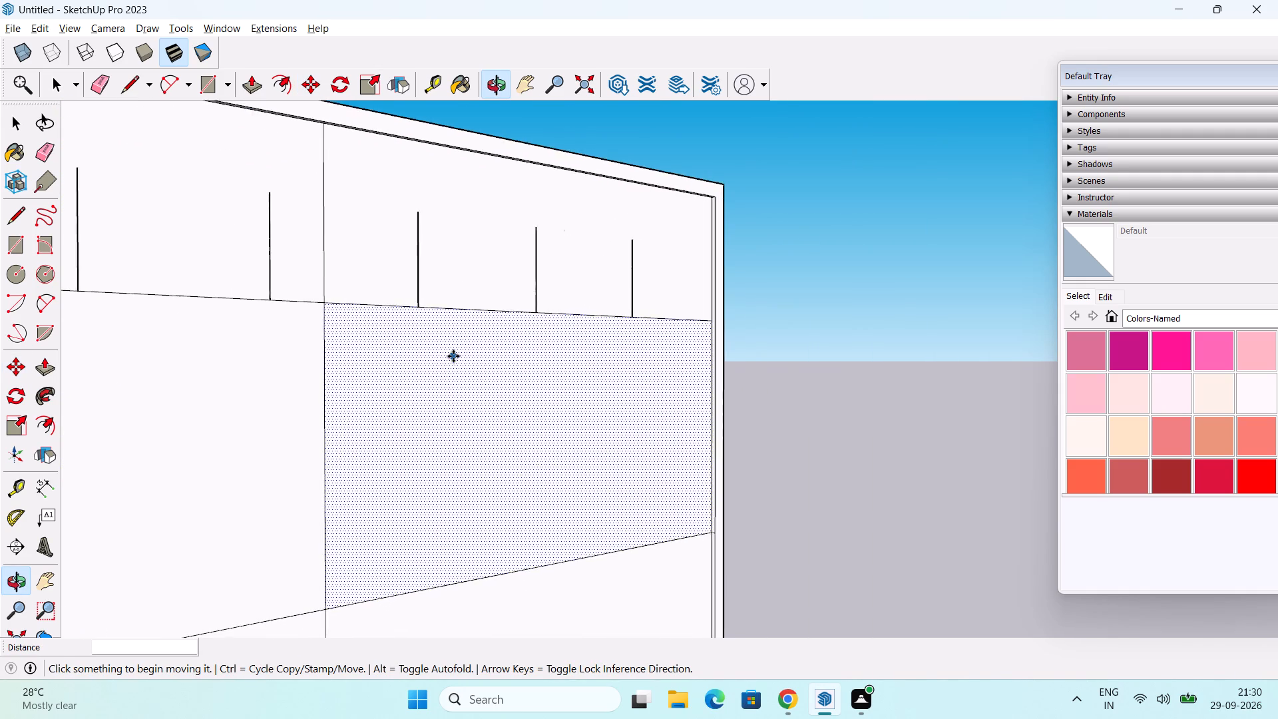
scroll(453, 356, down, 7)
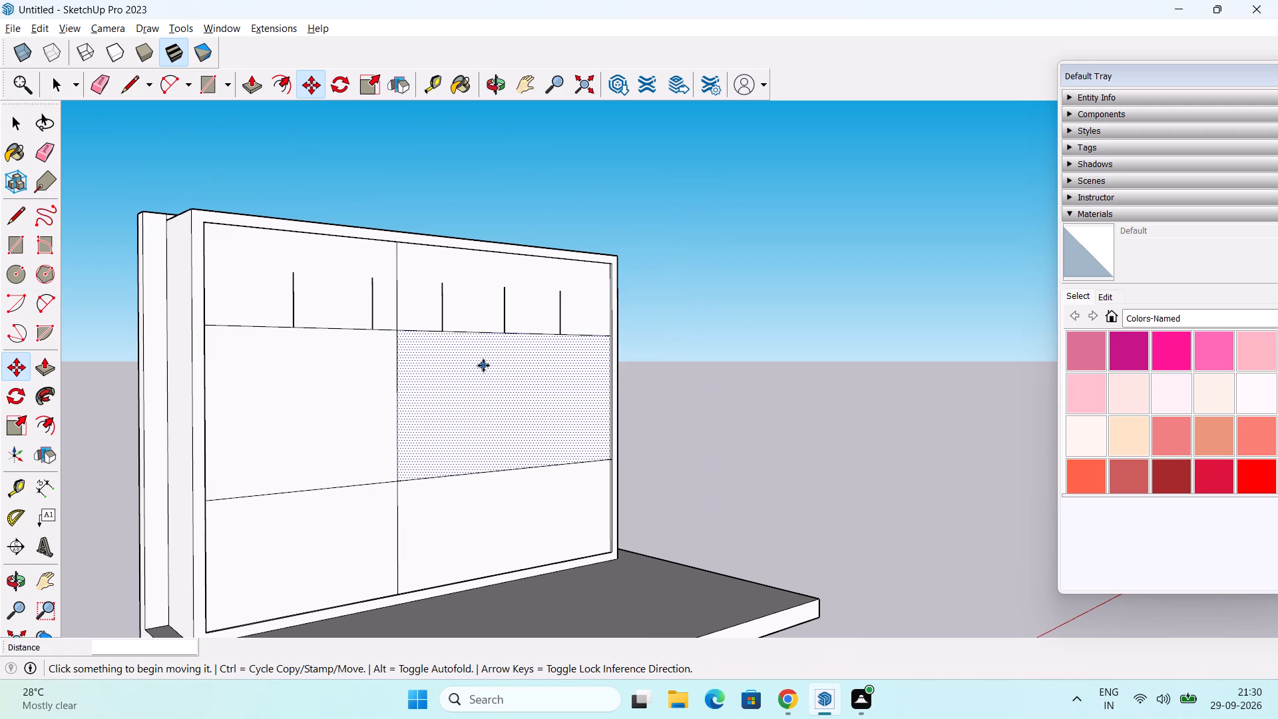
middle_drag(483, 365, 248, 379)
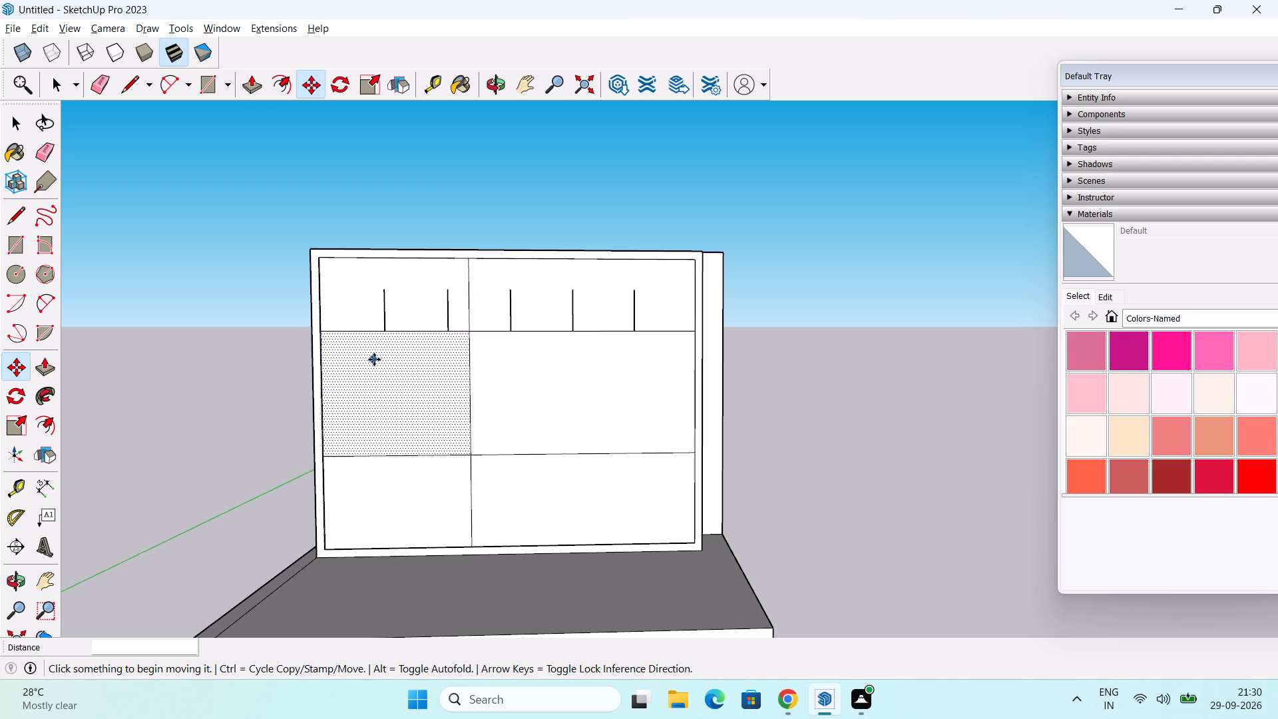
key(space)
Move the vertical divider's top segment sideways about 1' 3 13/16" onto the middle short vertical line's lower endpoint.
middle_drag(465, 418, 454, 377)
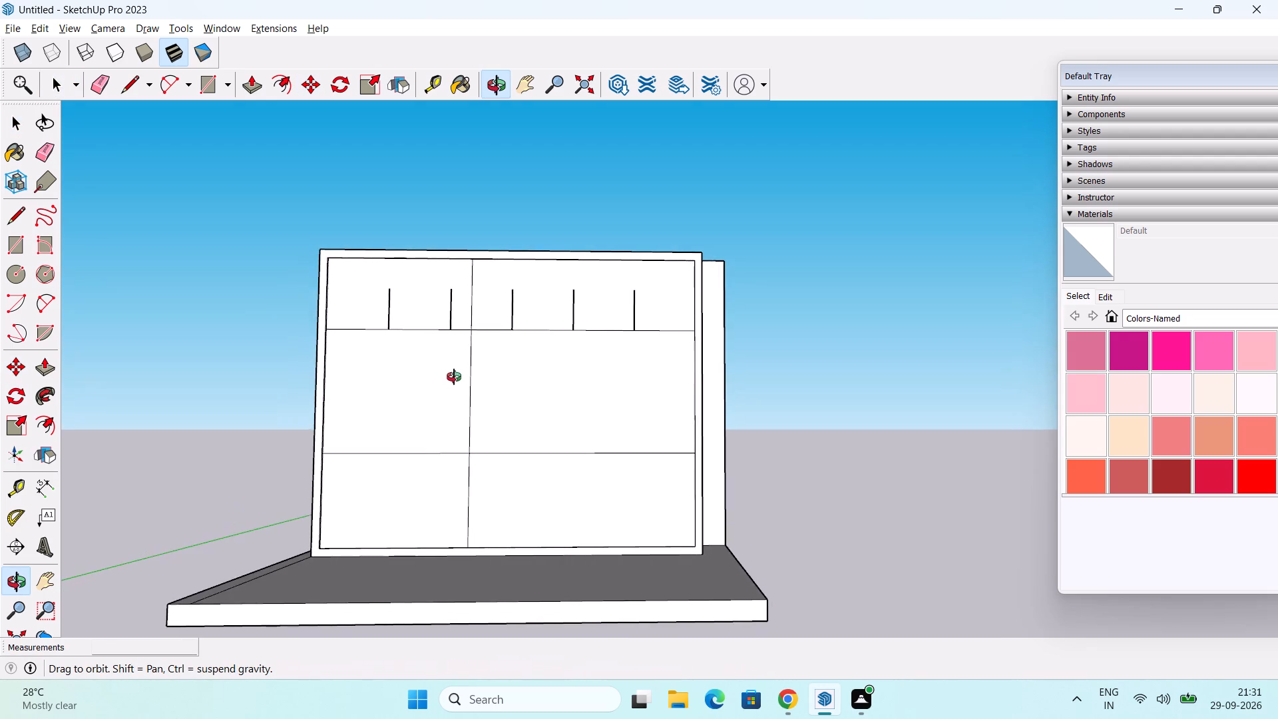
middle_drag(454, 377, 490, 369)
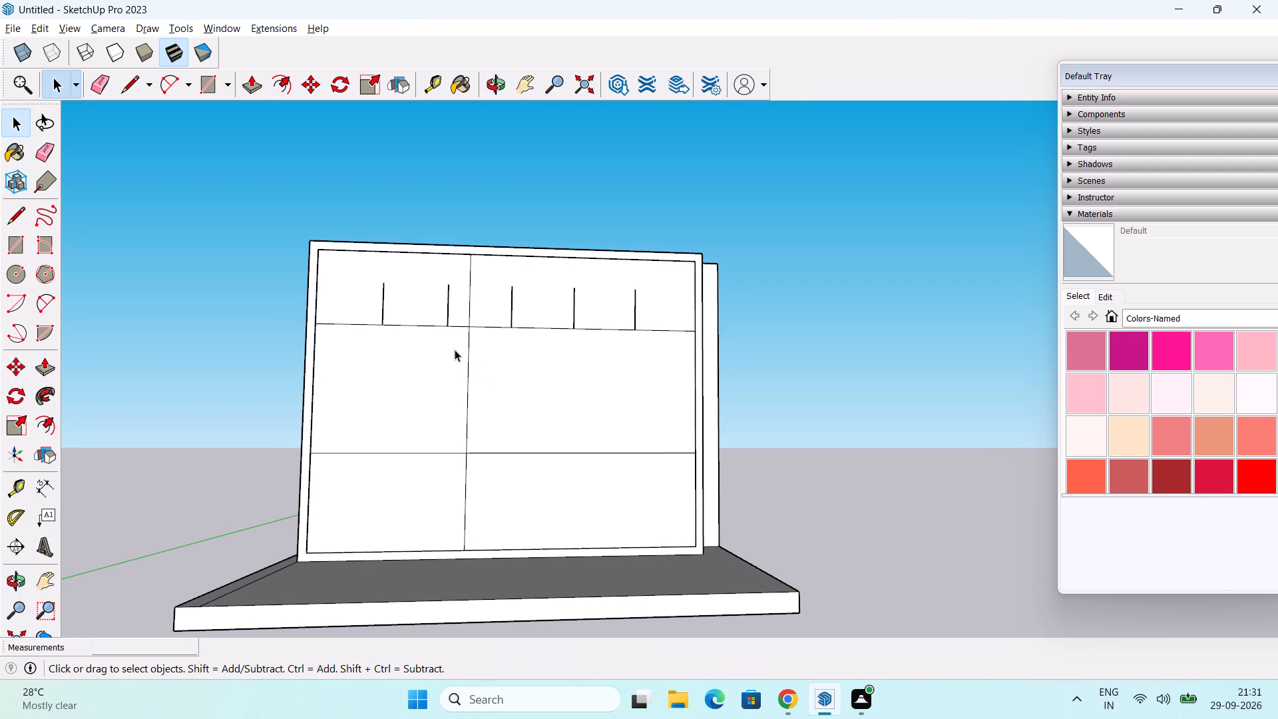
scroll(371, 327, up, 3)
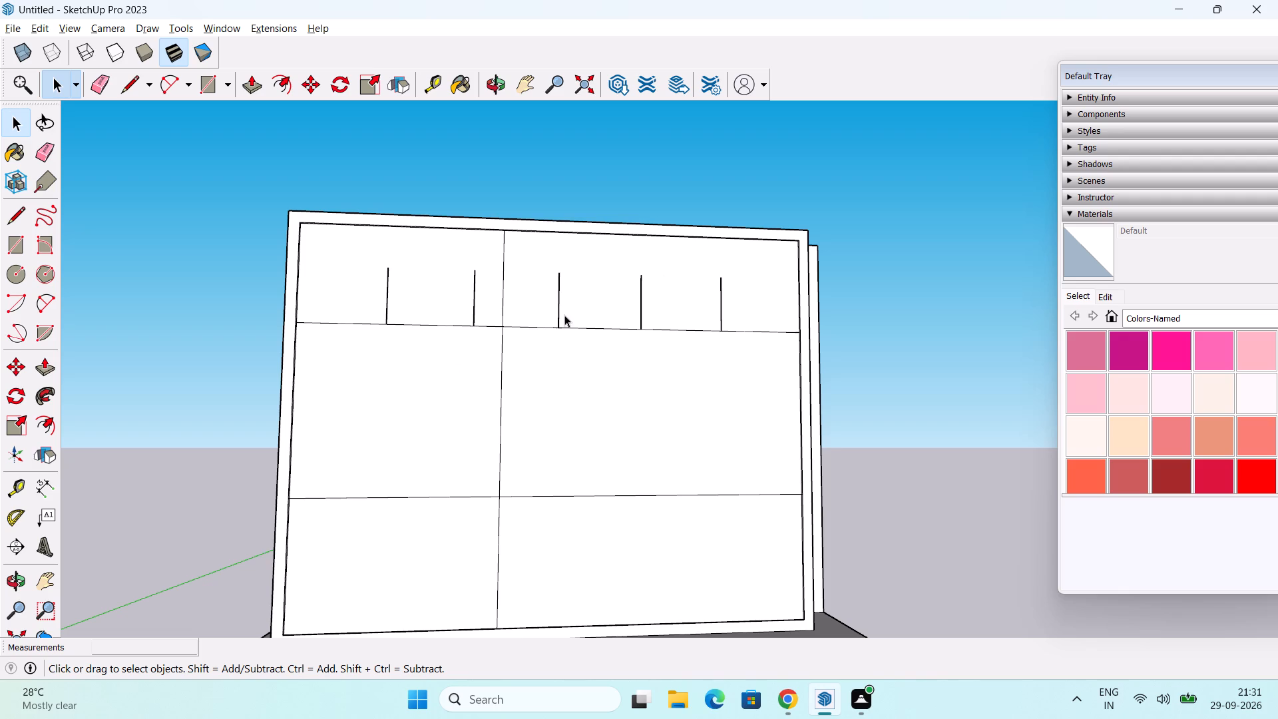
click(501, 411)
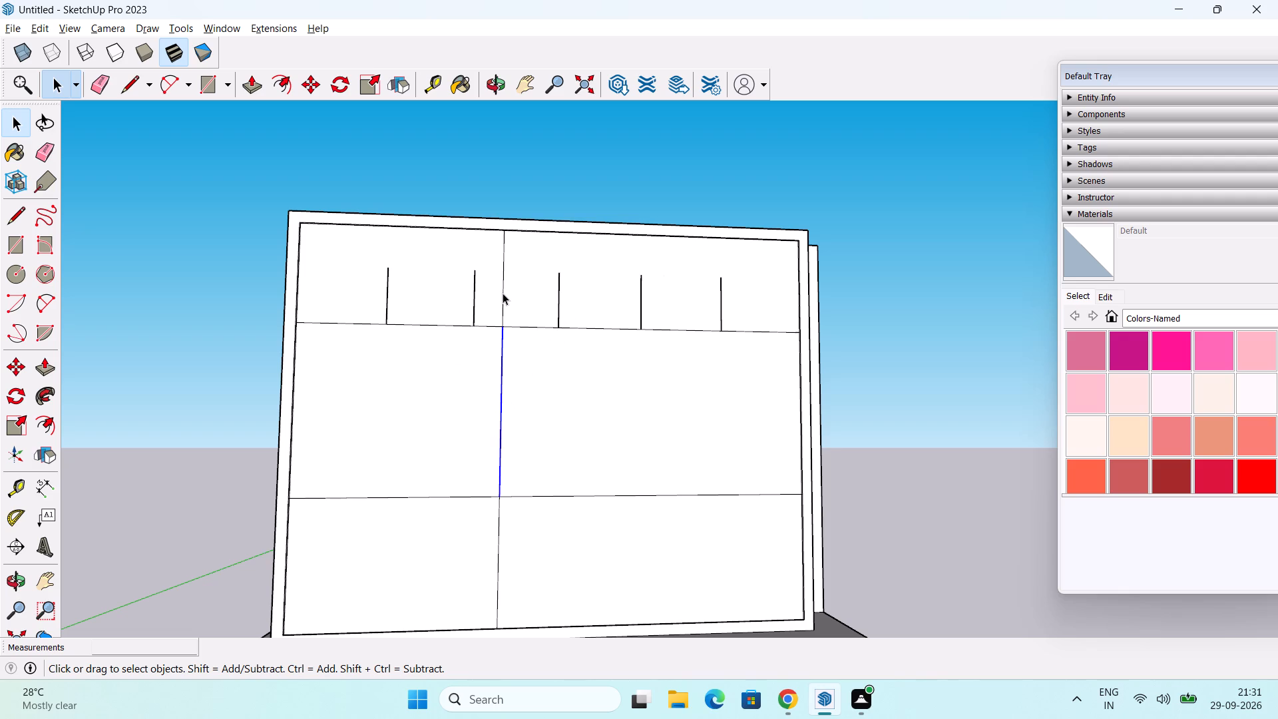
click(503, 293)
key(m)
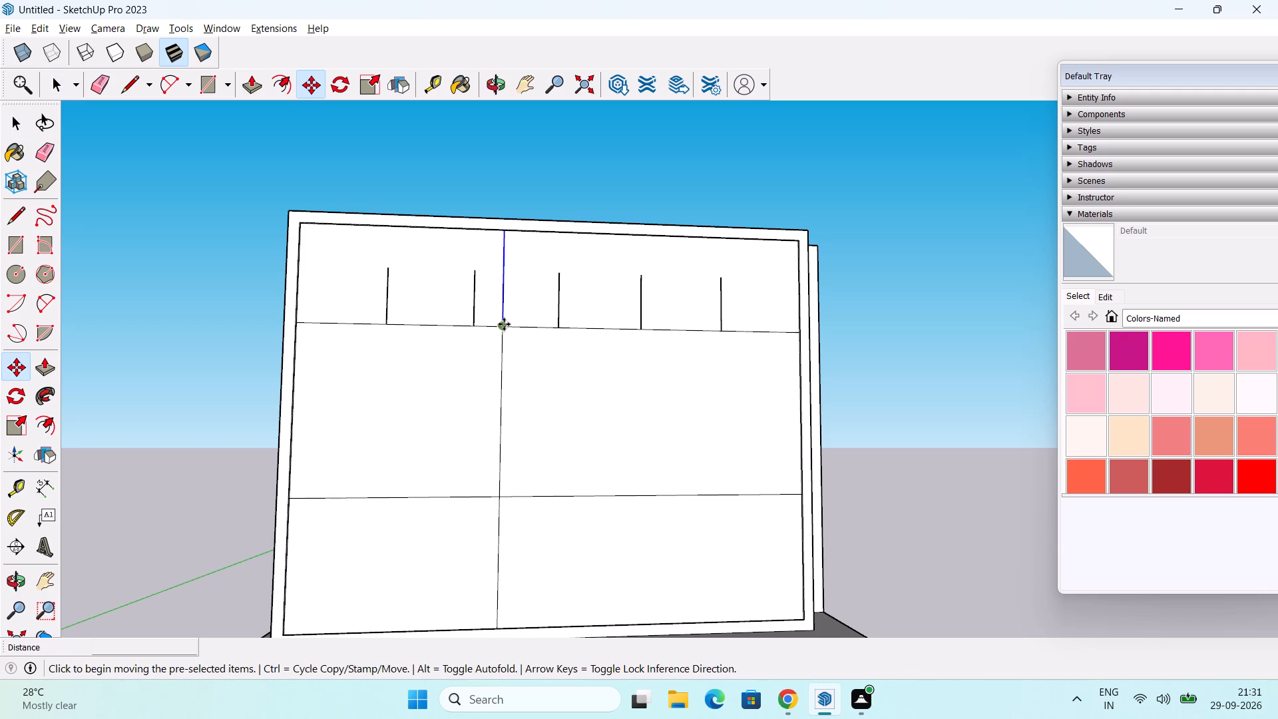
click(499, 328)
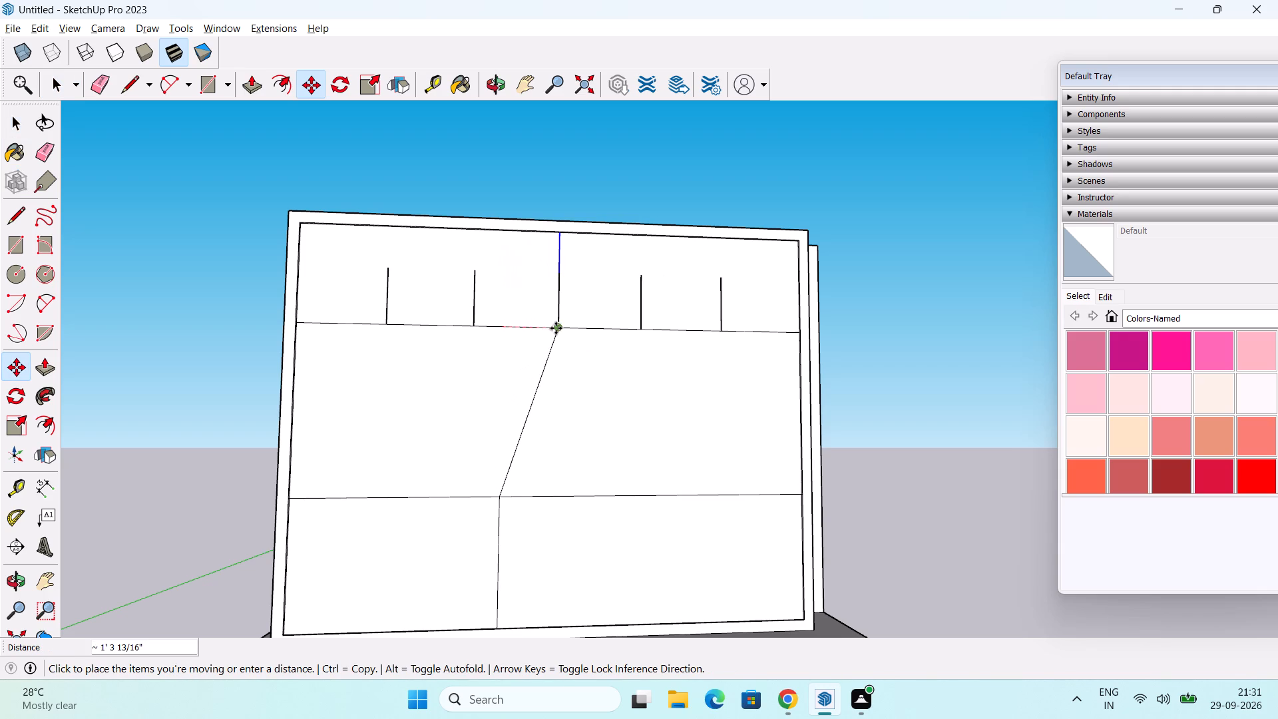
click(556, 328)
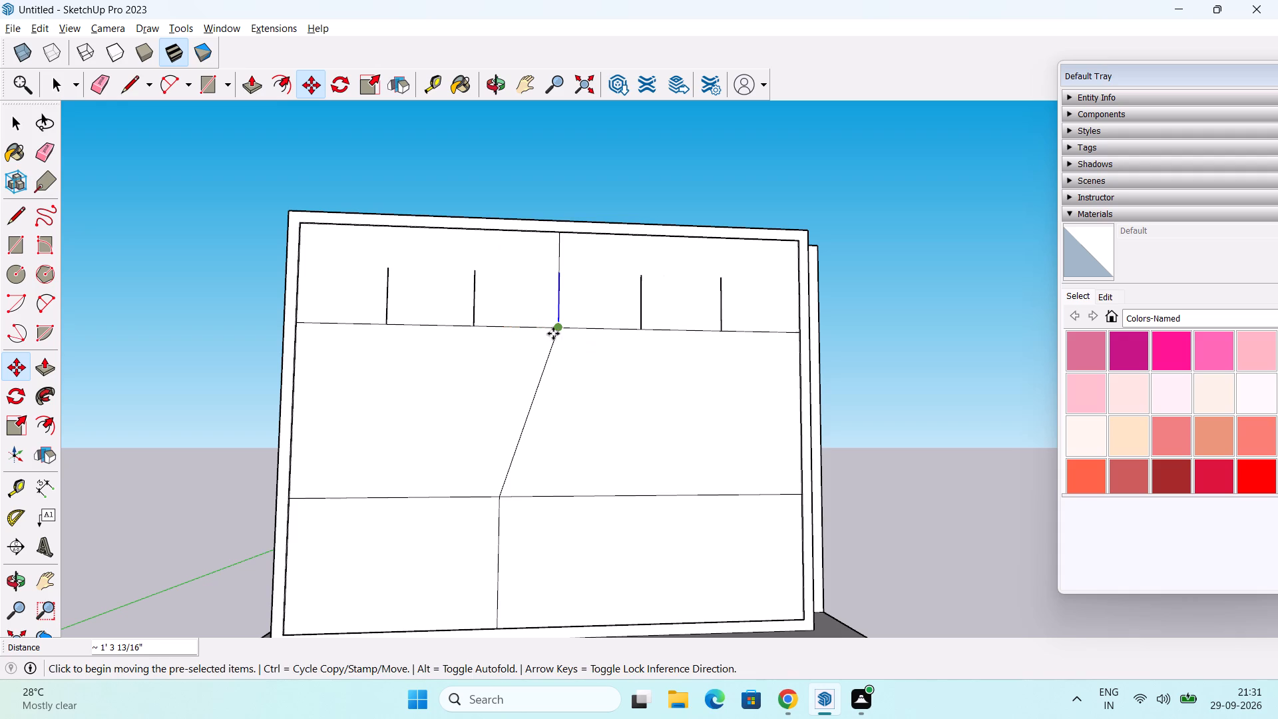
Delete the slanted divider segment between the panel's upper and lower horizontal lines.
key(space)
click(527, 415)
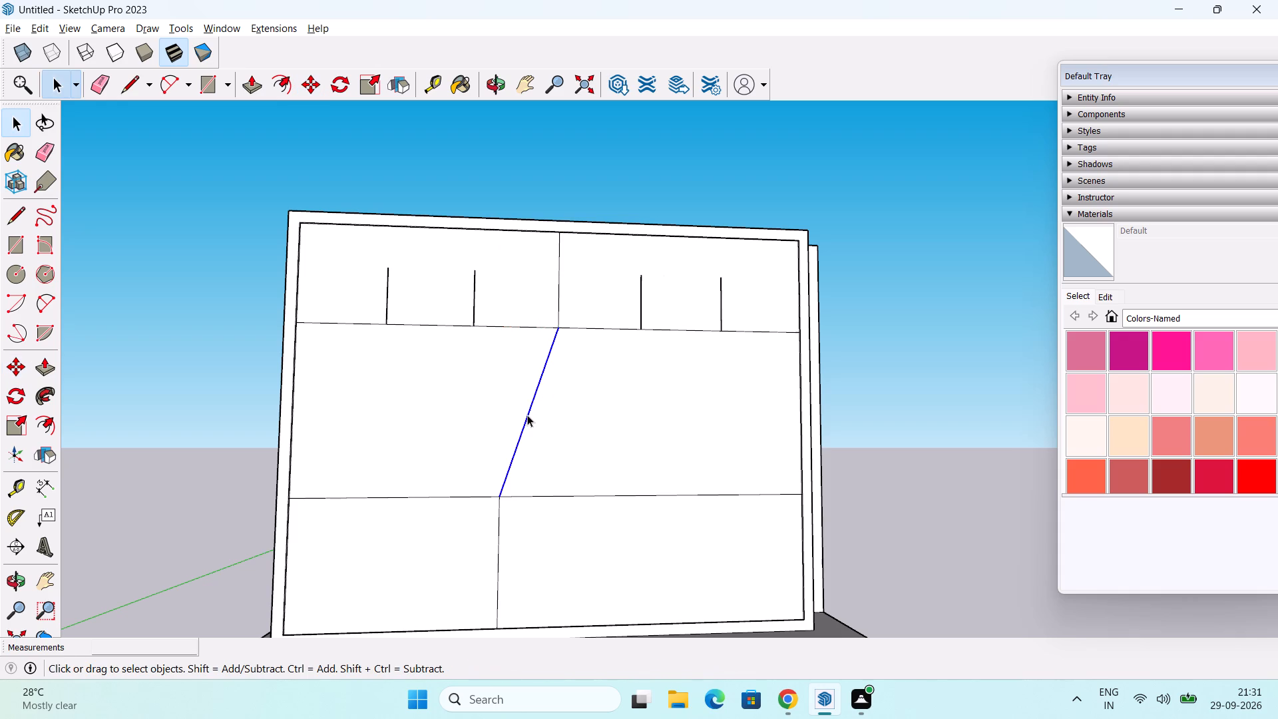
key(m)
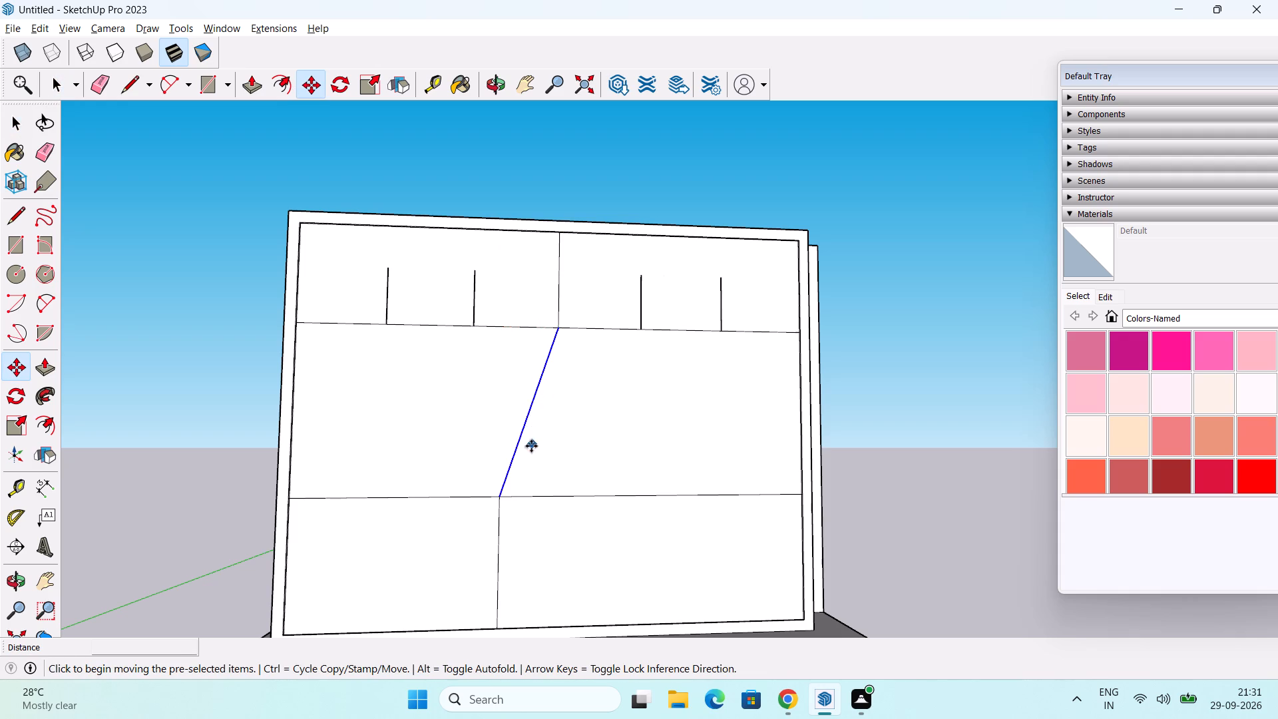
click(503, 495)
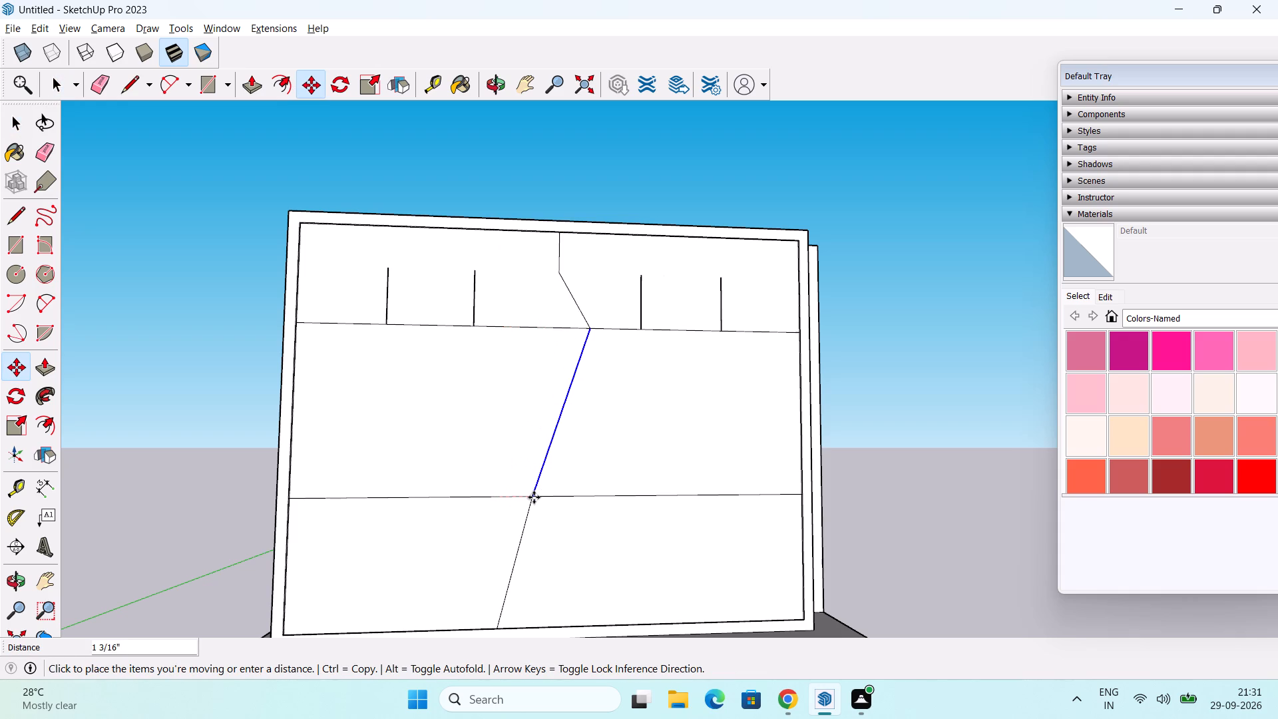
key(Escape)
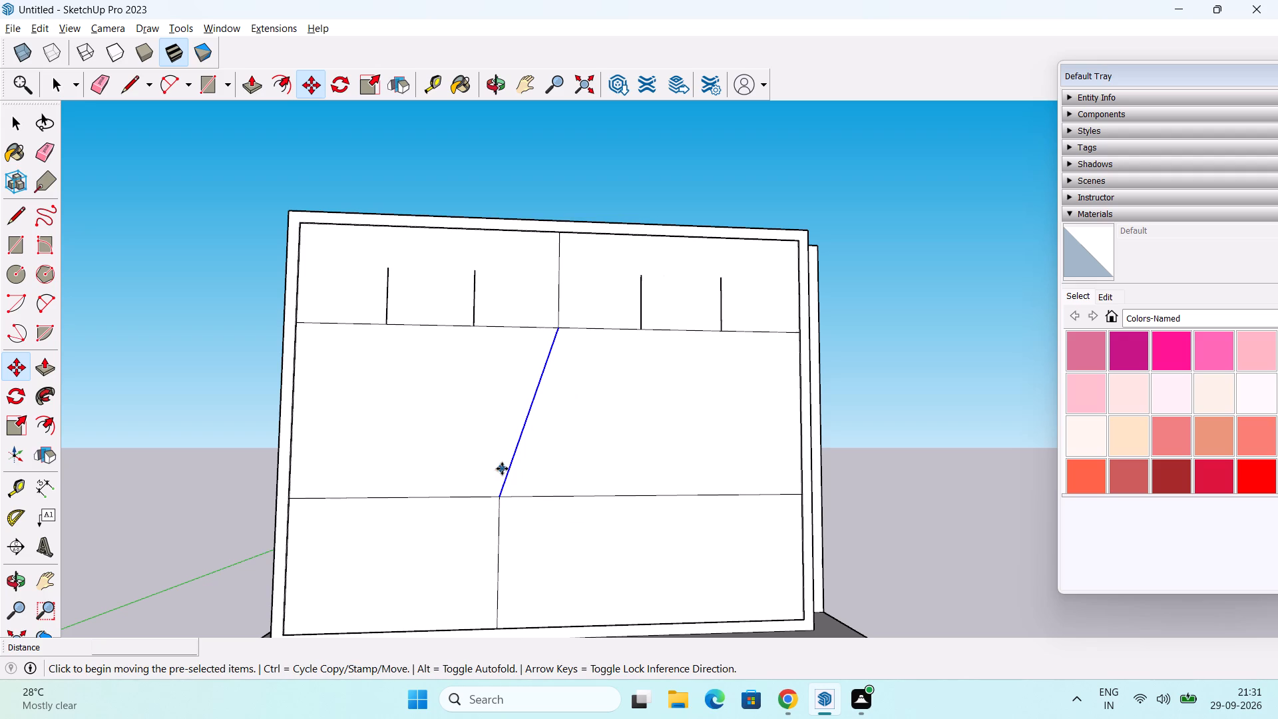
key(Delete)
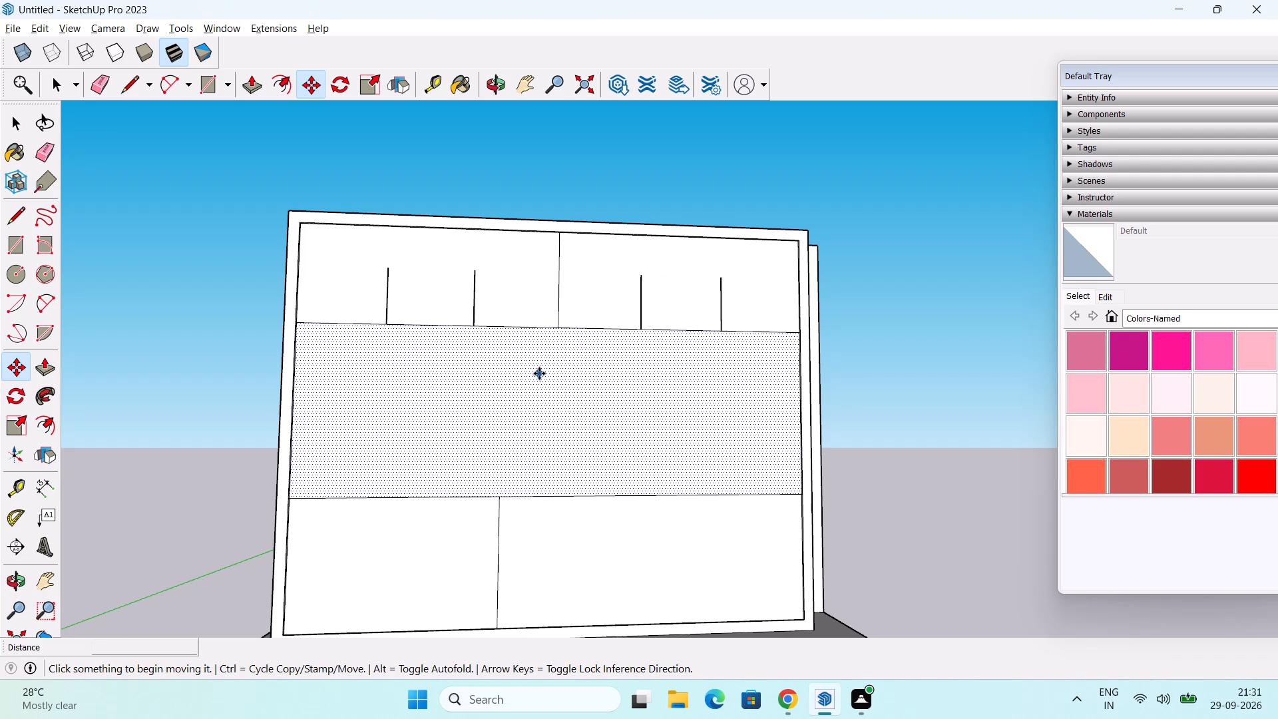
Draw a 7' vertical line from the moved divider's lower endpoint down to the panel's bottom inner edge.
key(space)
key(l)
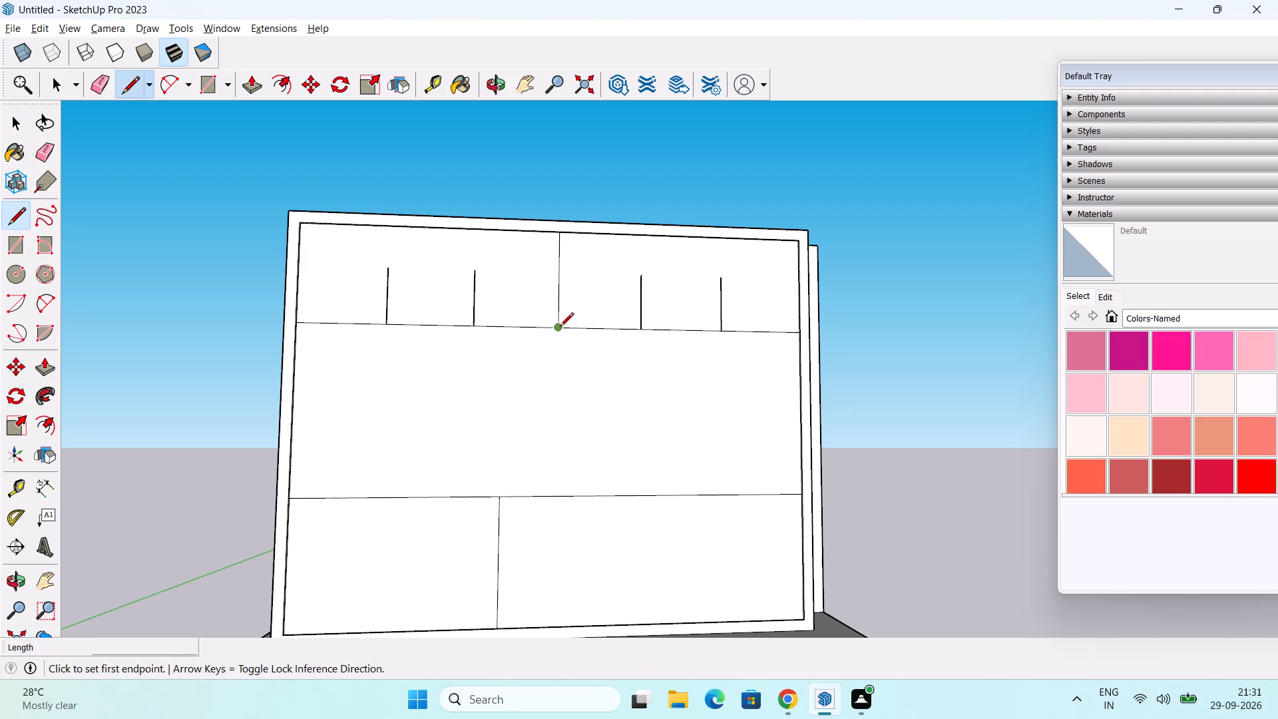
click(560, 327)
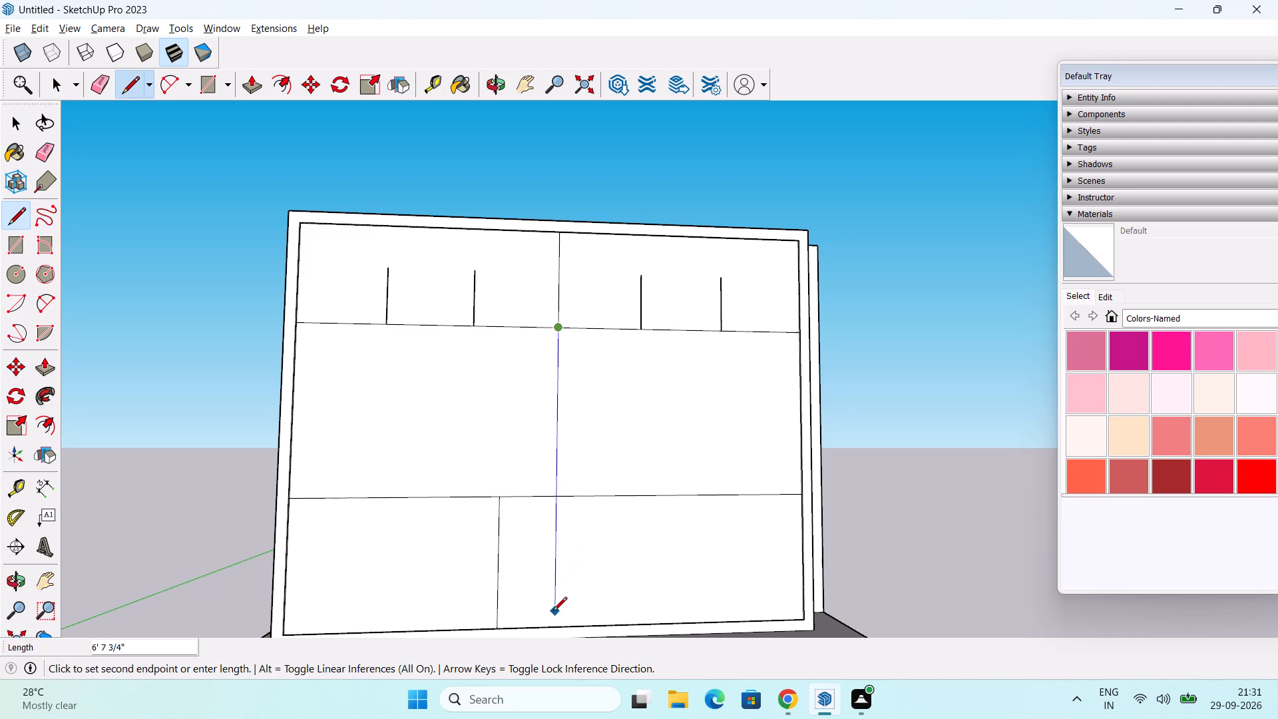
shift+middle_drag(558, 620, 548, 456)
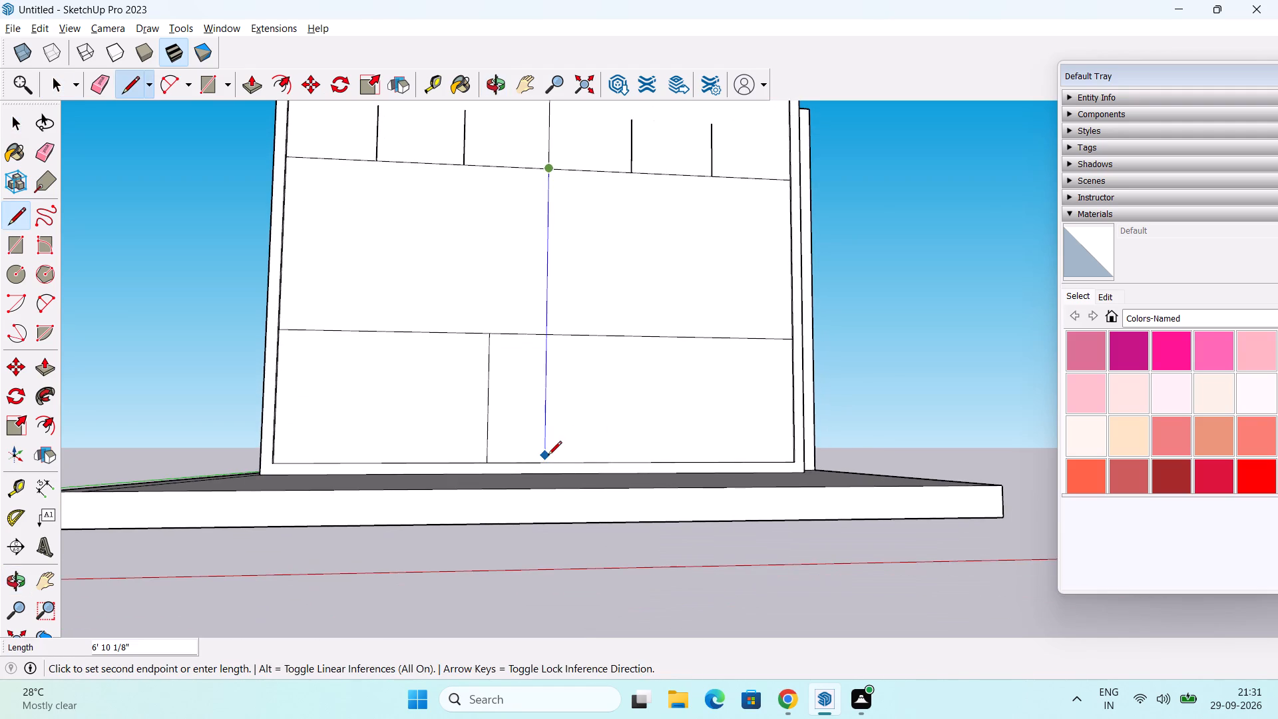
middle_drag(548, 456, 547, 618)
scroll(559, 485, up, 8)
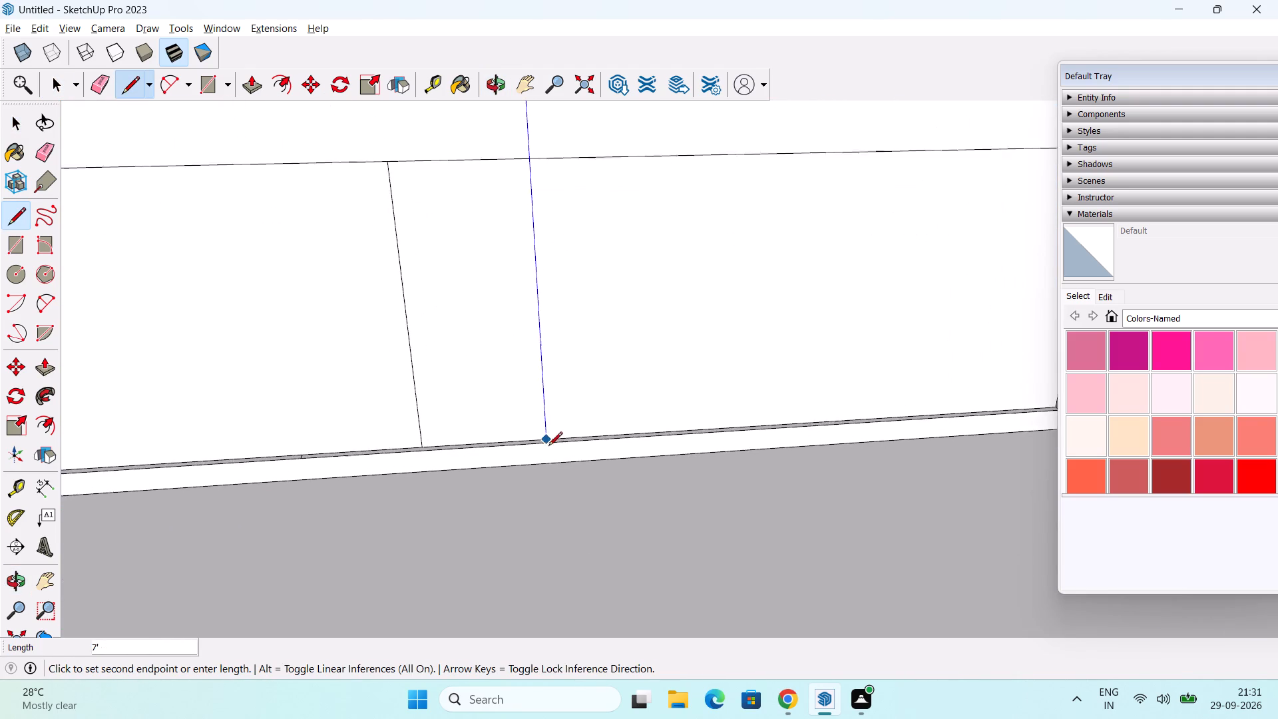
scroll(548, 447, up, 4)
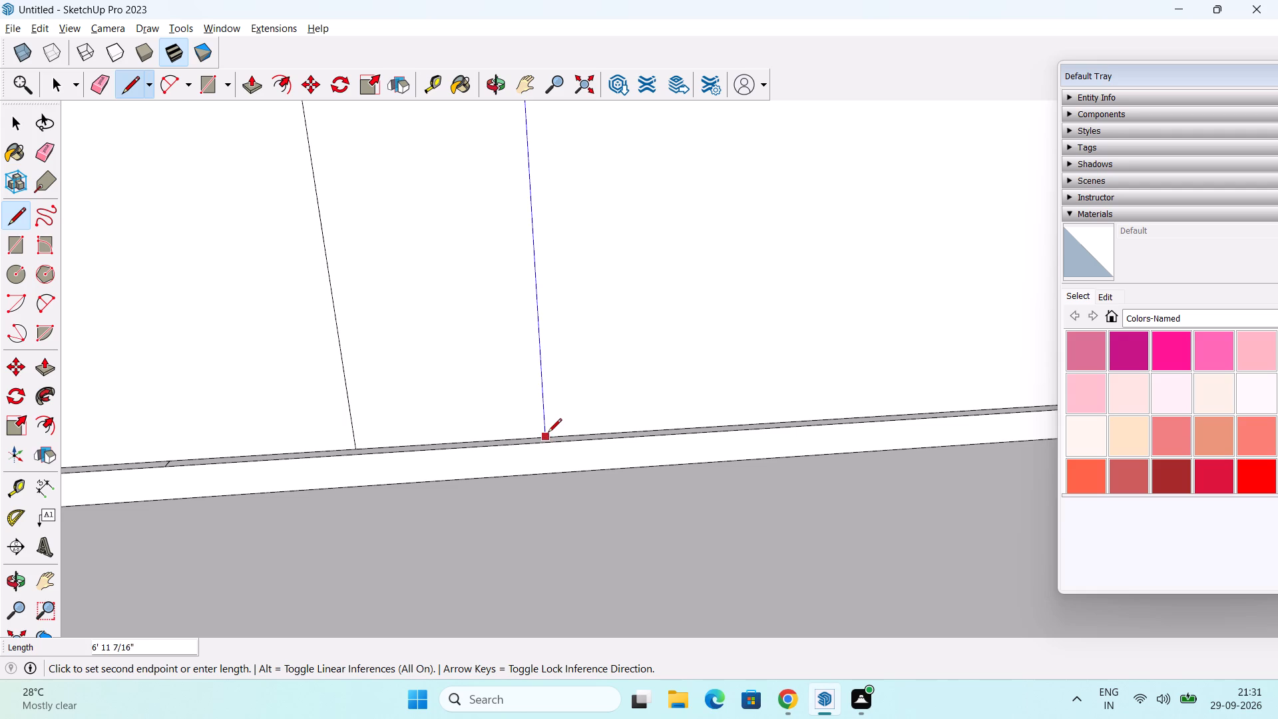
click(546, 437)
key(Escape)
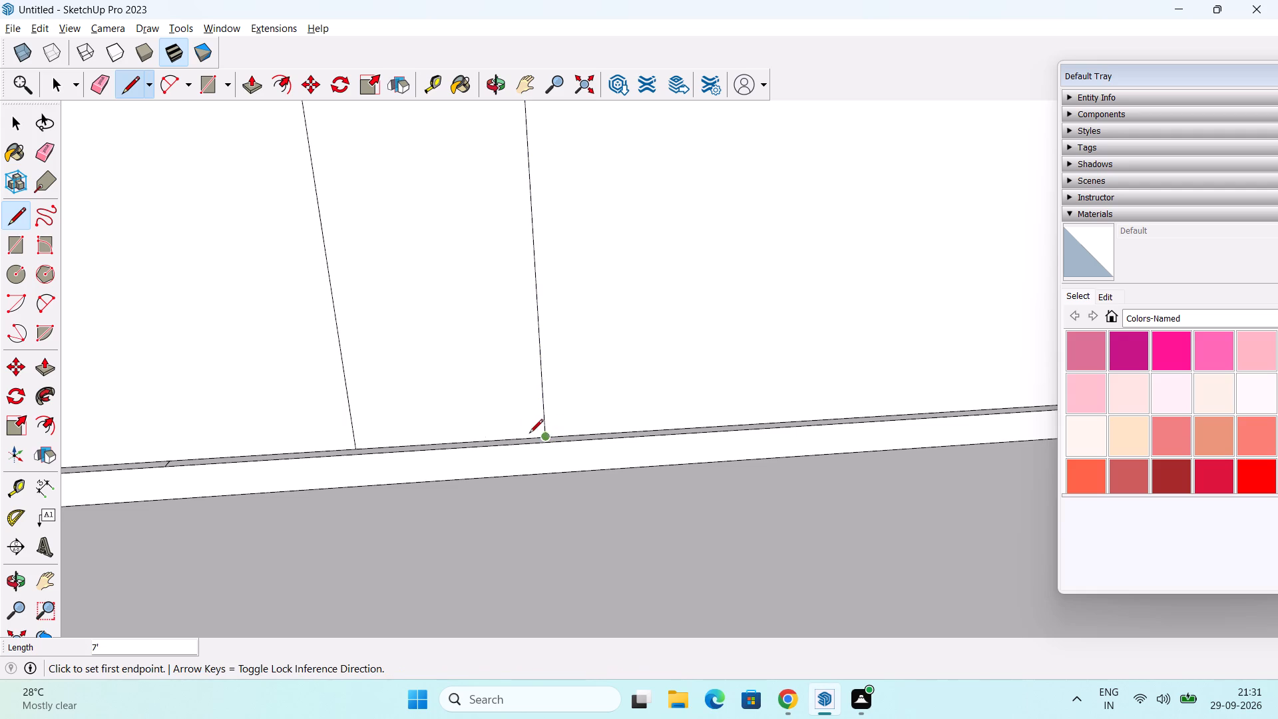
Delete the old divider's leftover segment below the lower horizontal line.
key(space)
click(344, 387)
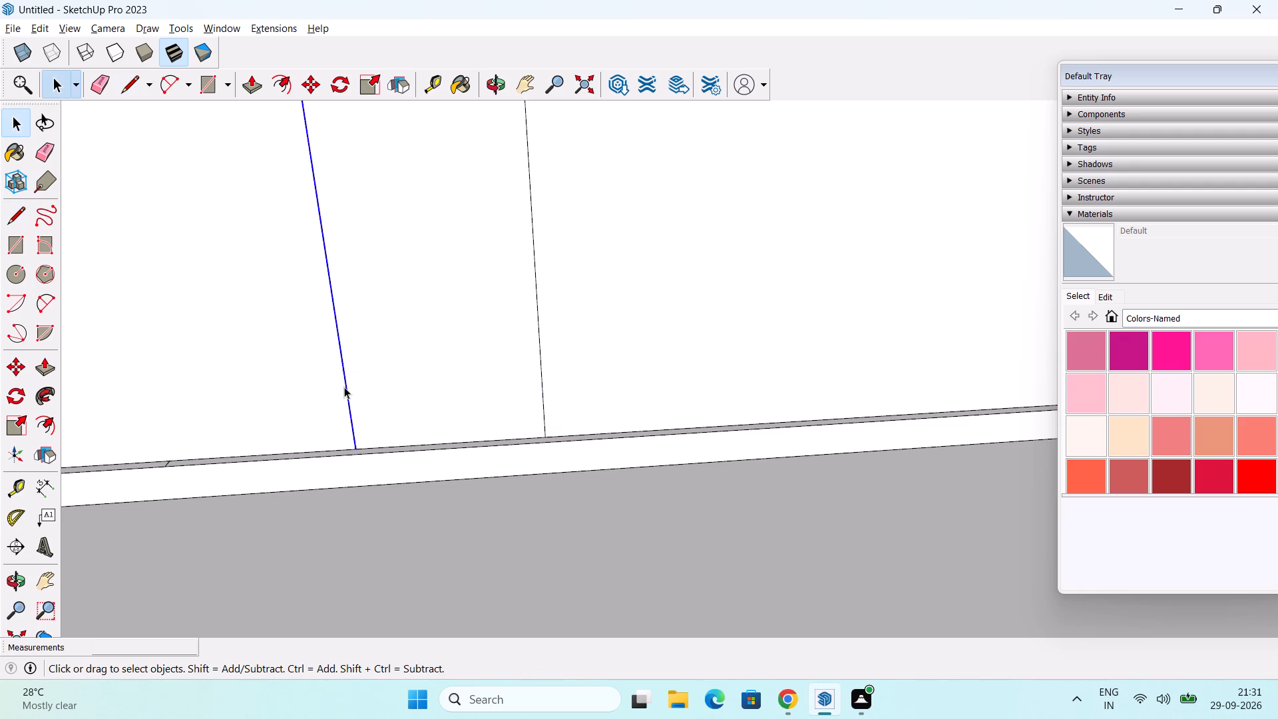
key(Delete)
Draw a 7' vertical line from the rightmost short vertical line's lower endpoint down to the panel's bottom inner edge.
scroll(359, 354, down, 12)
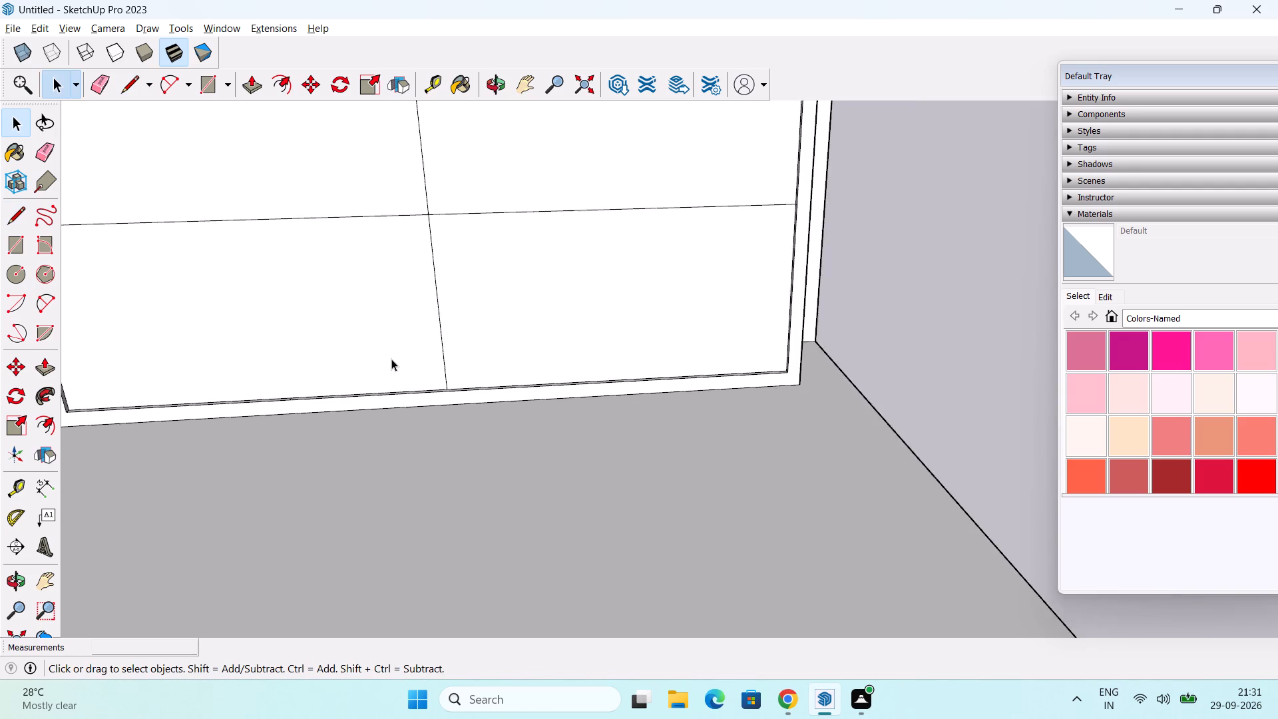
scroll(391, 359, down, 7)
middle_drag(393, 378, 428, 262)
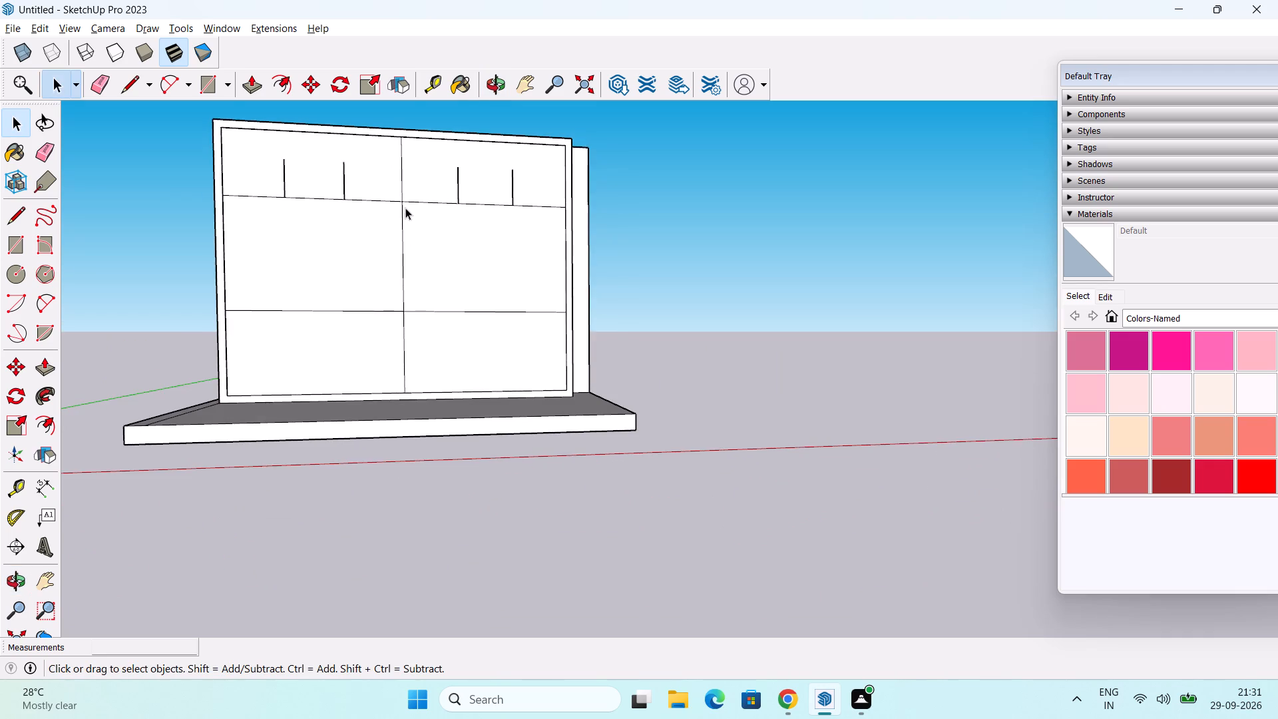
scroll(405, 206, up, 1)
shift+middle_drag(407, 192, 957, 415)
shift+middle_drag(960, 413, 726, 312)
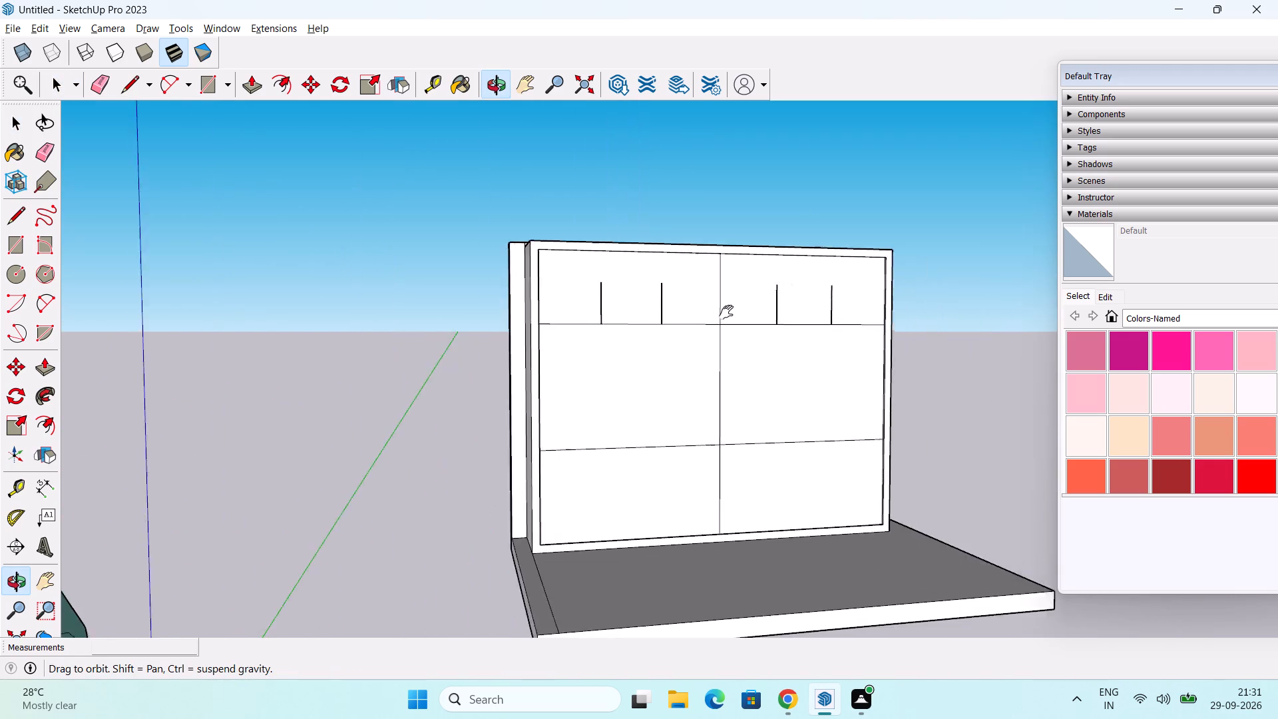
shift+middle_drag(726, 312, 658, 323)
middle_drag(694, 423, 644, 425)
scroll(680, 396, up, 3)
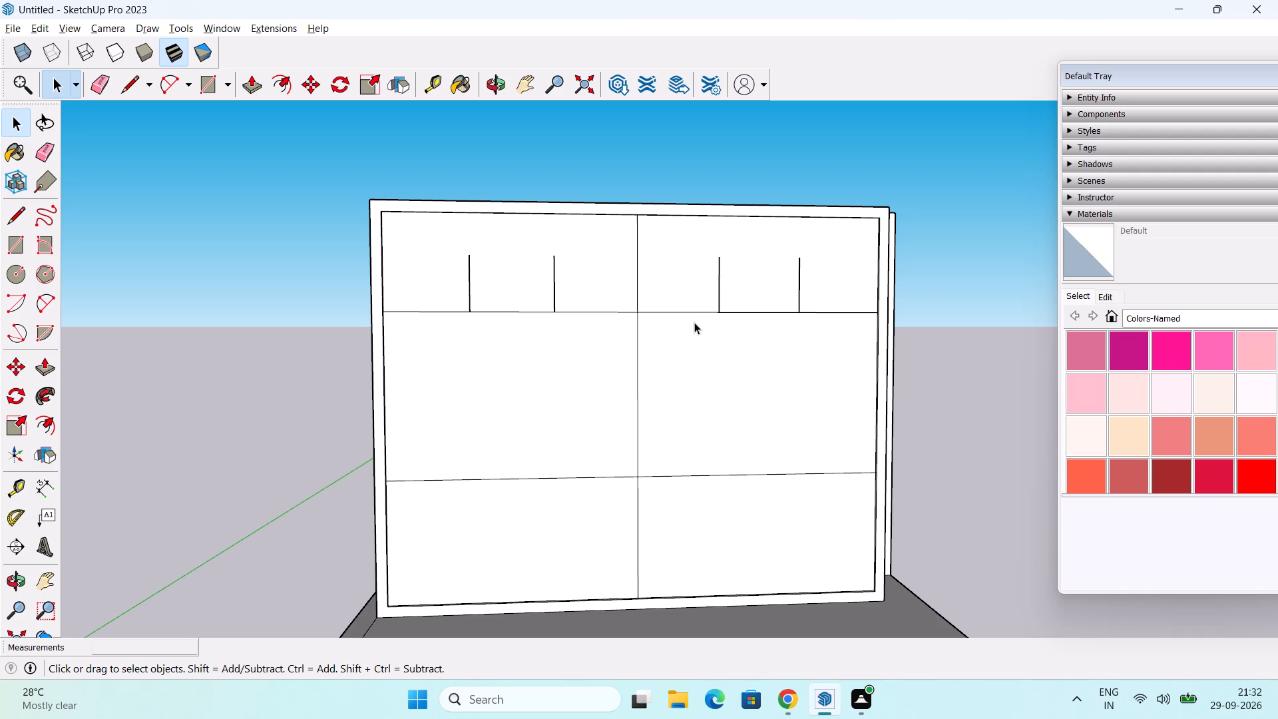
key(l)
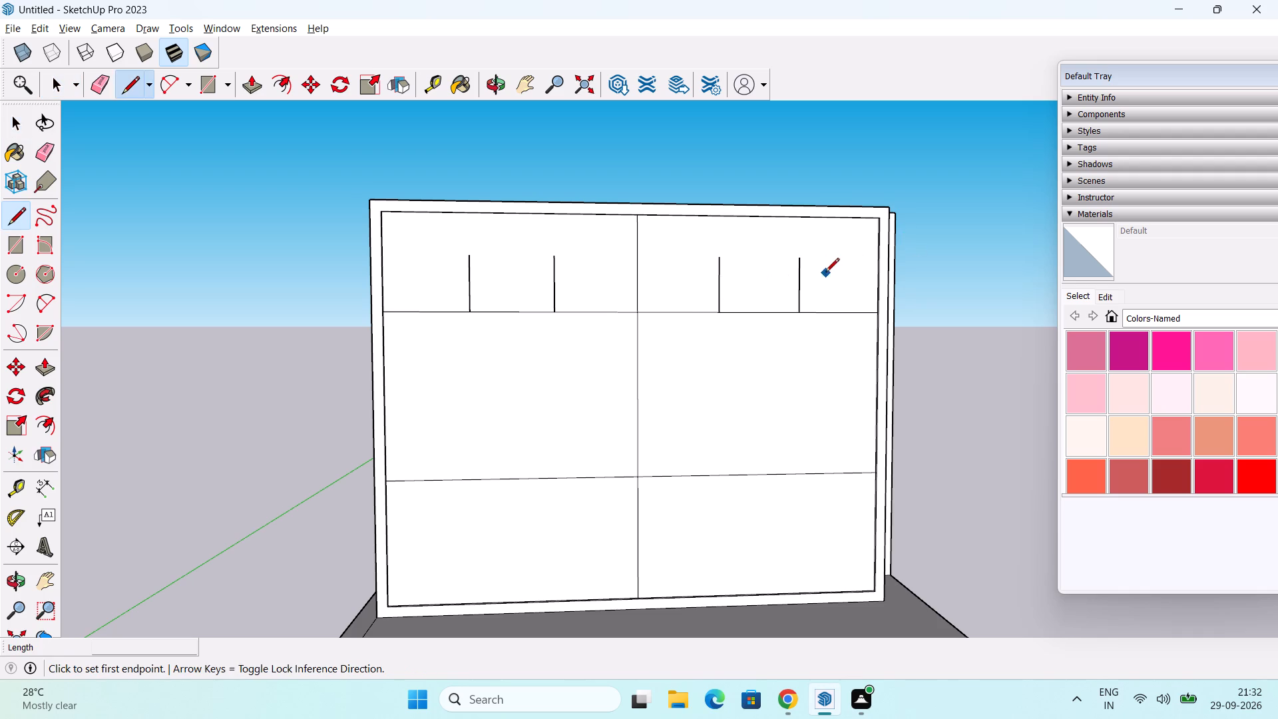
middle_drag(812, 265, 821, 176)
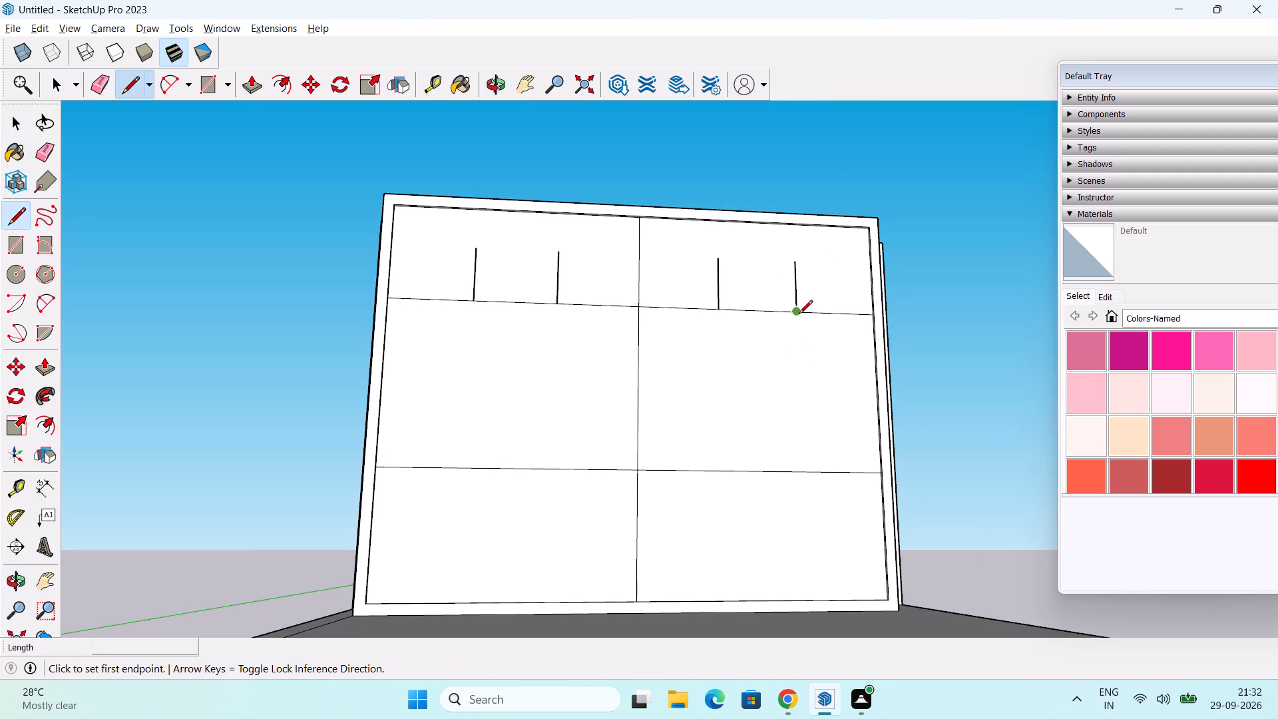
click(799, 315)
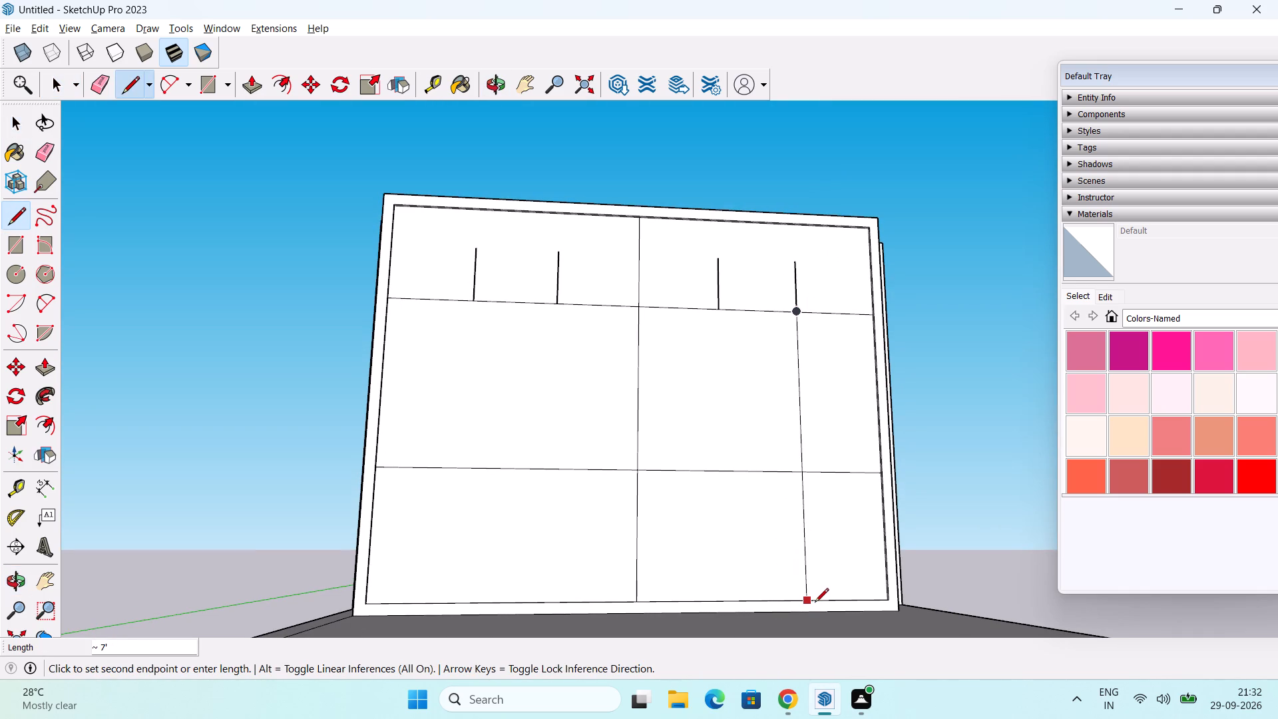
scroll(815, 602, up, 2)
scroll(825, 561, down, 2)
middle_drag(825, 558, 806, 604)
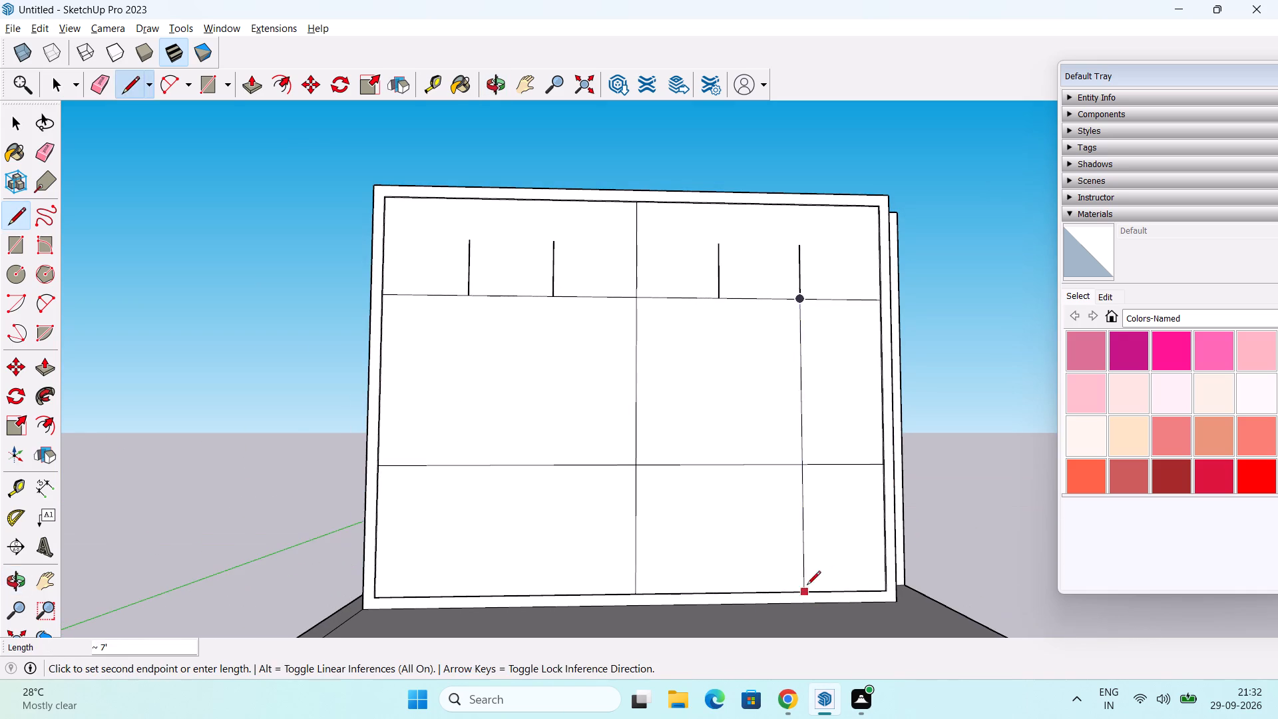
middle_drag(809, 572, 800, 609)
scroll(797, 587, up, 8)
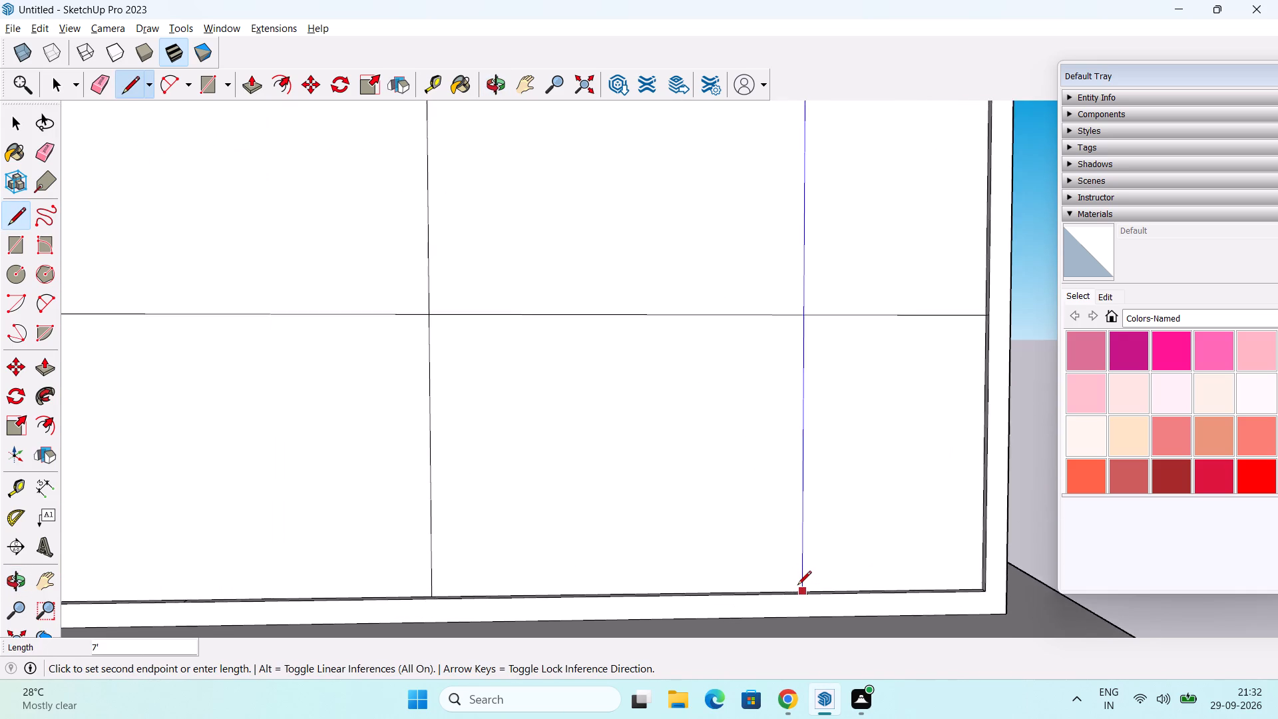
scroll(797, 586, up, 10)
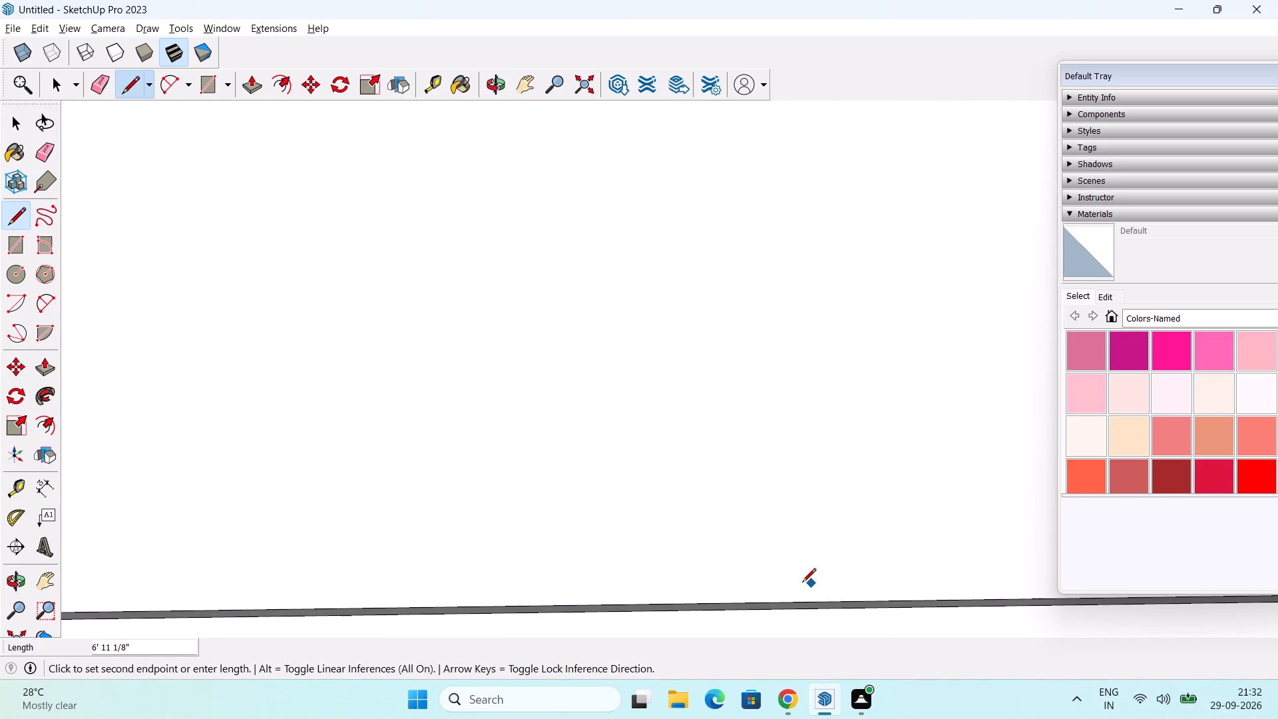
shift+middle_drag(802, 583, 787, 469)
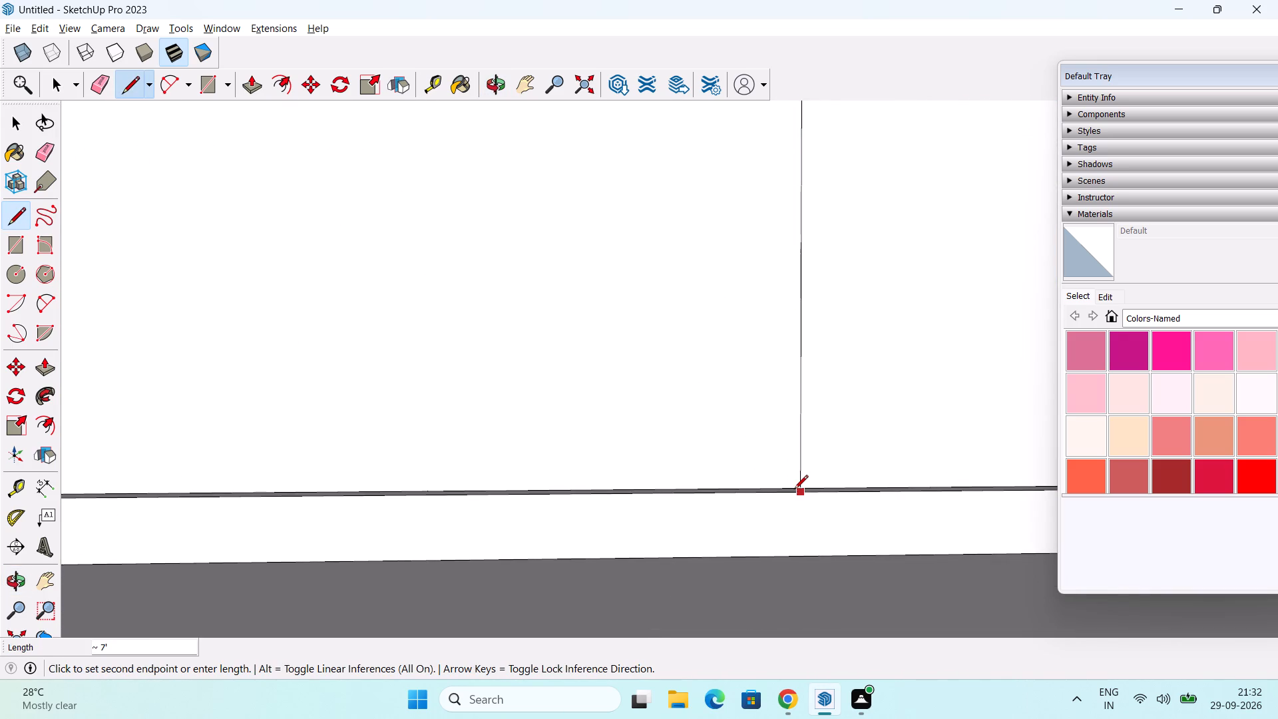
middle_drag(794, 489, 771, 516)
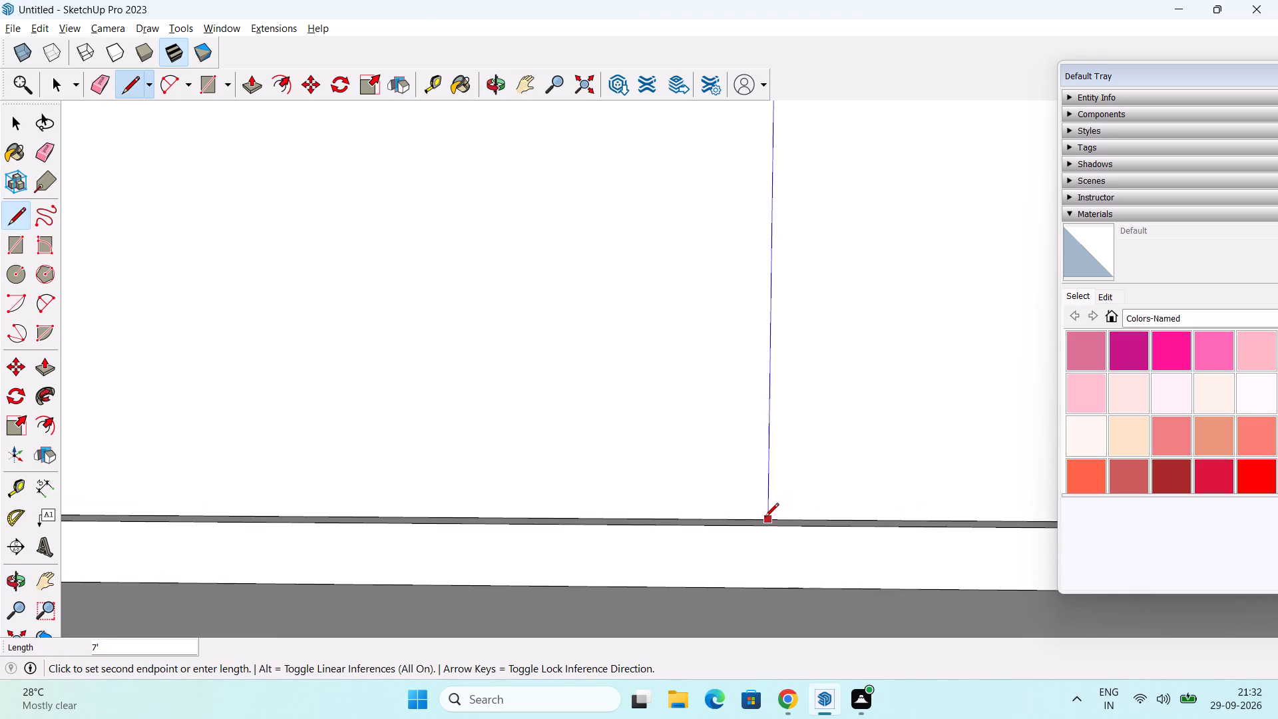
click(767, 519)
scroll(795, 342, down, 2)
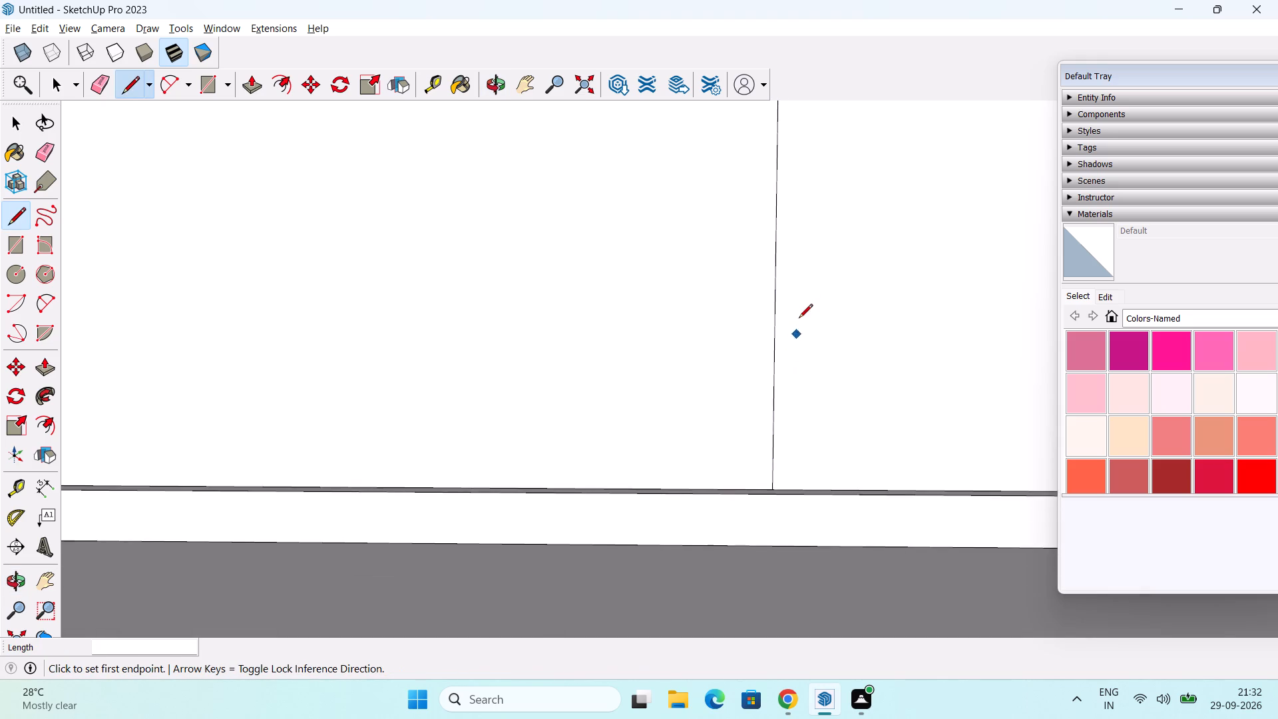
scroll(799, 319, down, 17)
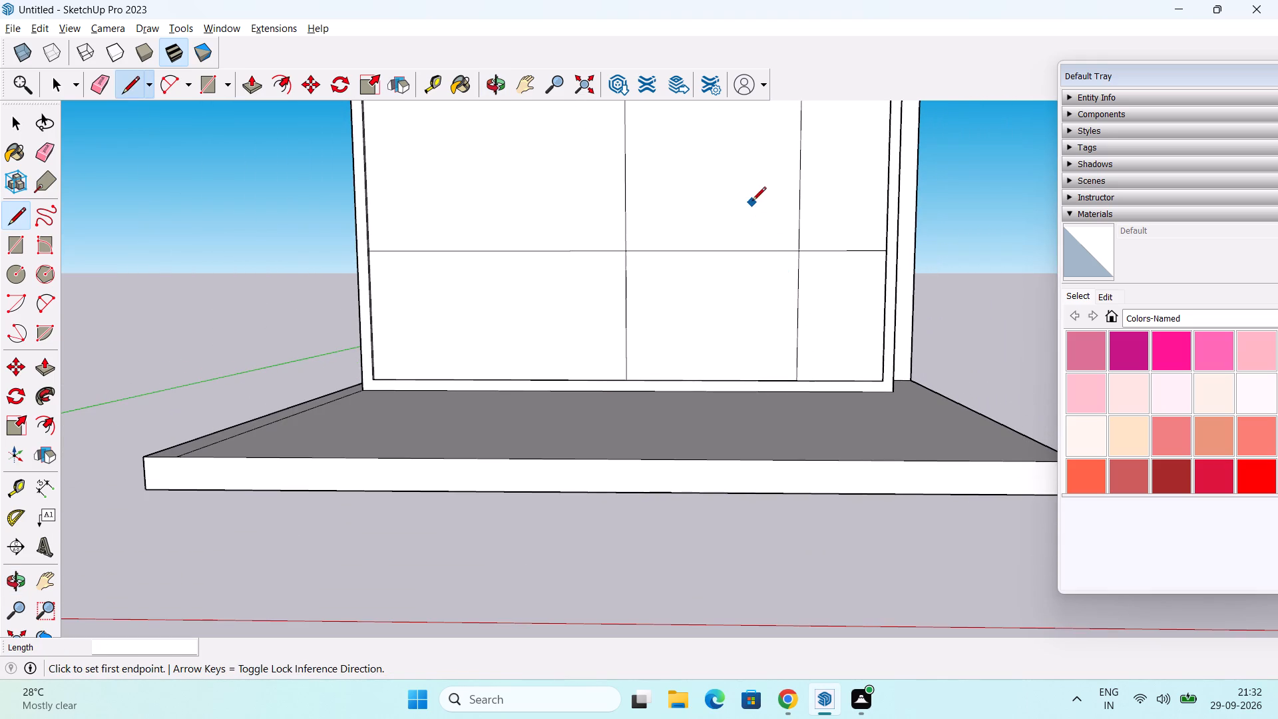
shift+middle_drag(752, 201, 861, 467)
scroll(927, 288, up, 8)
middle_drag(896, 307, 1072, 276)
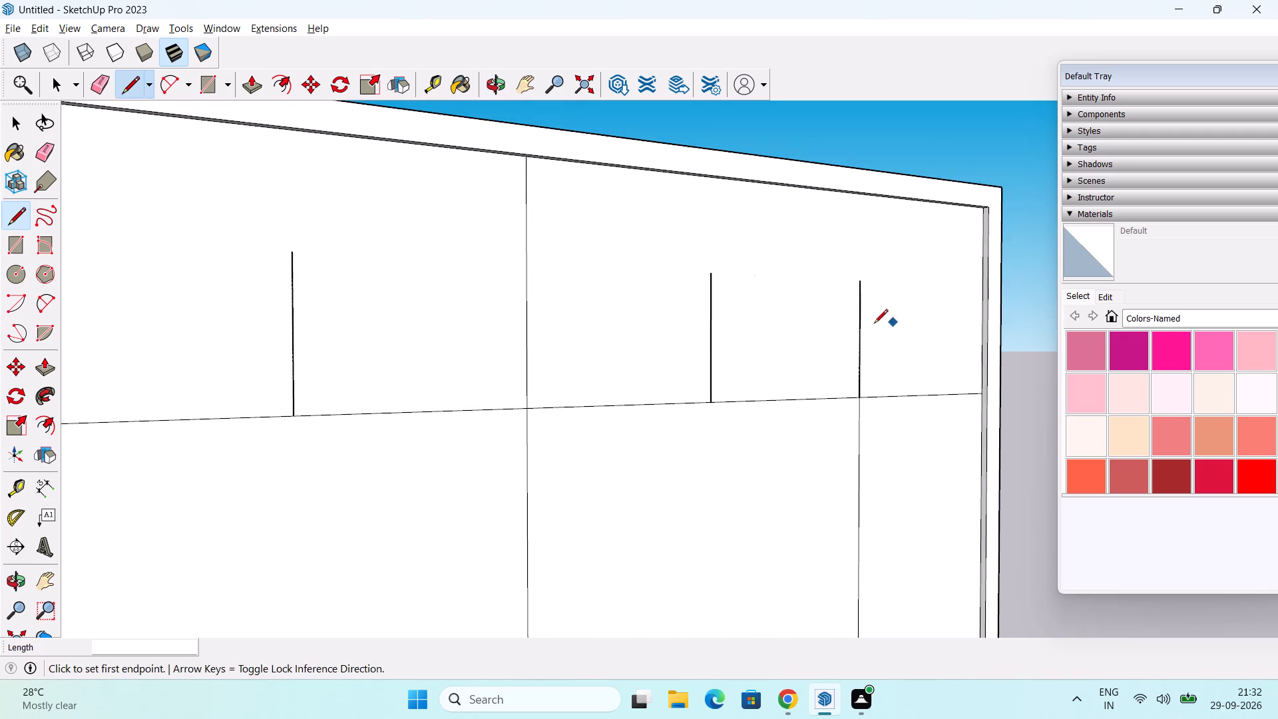
Draw an 11 13/16" vertical line from the rightmost short line's upper endpoint up to the panel's top inner edge.
scroll(857, 292, up, 2)
middle_drag(857, 290, 875, 215)
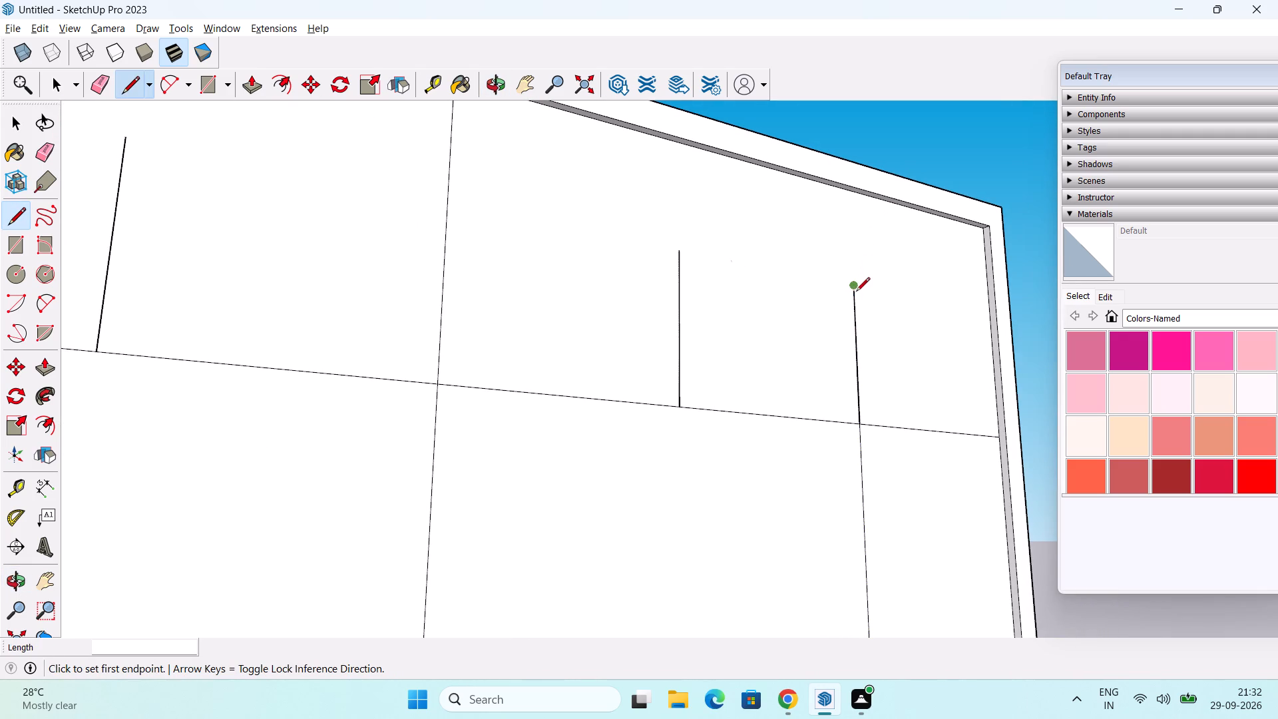
click(854, 289)
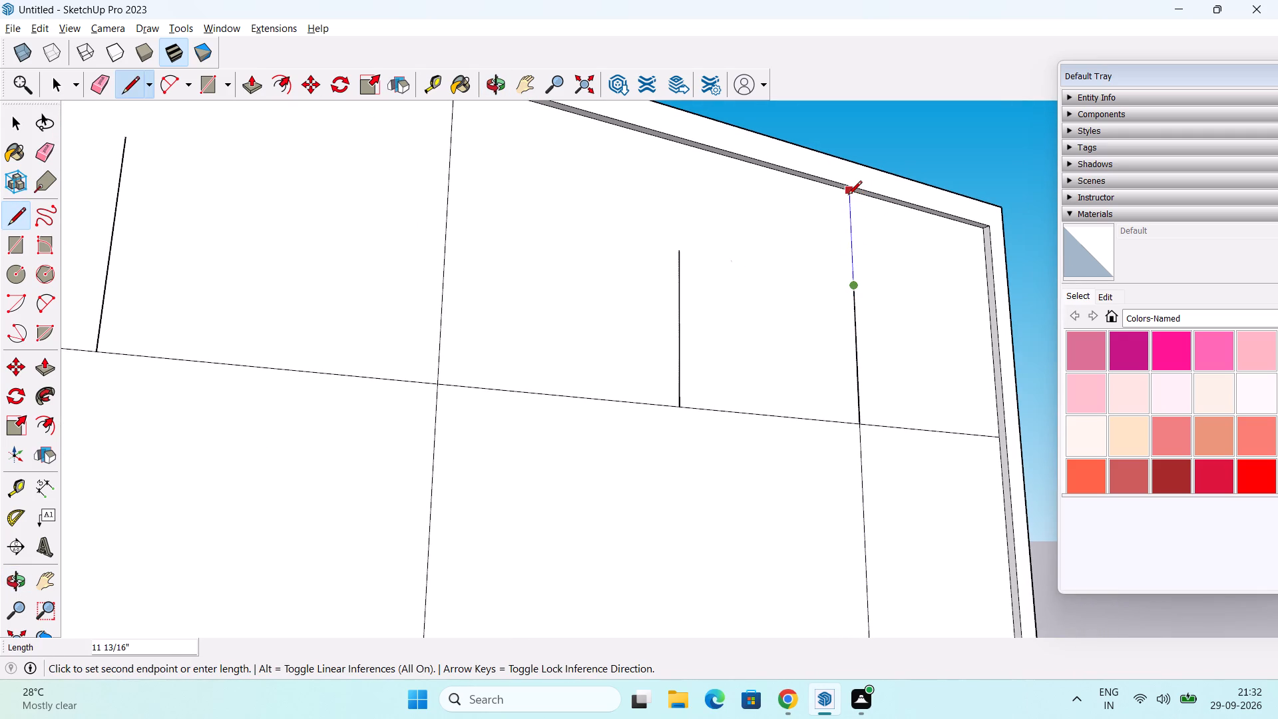
scroll(848, 196, up, 9)
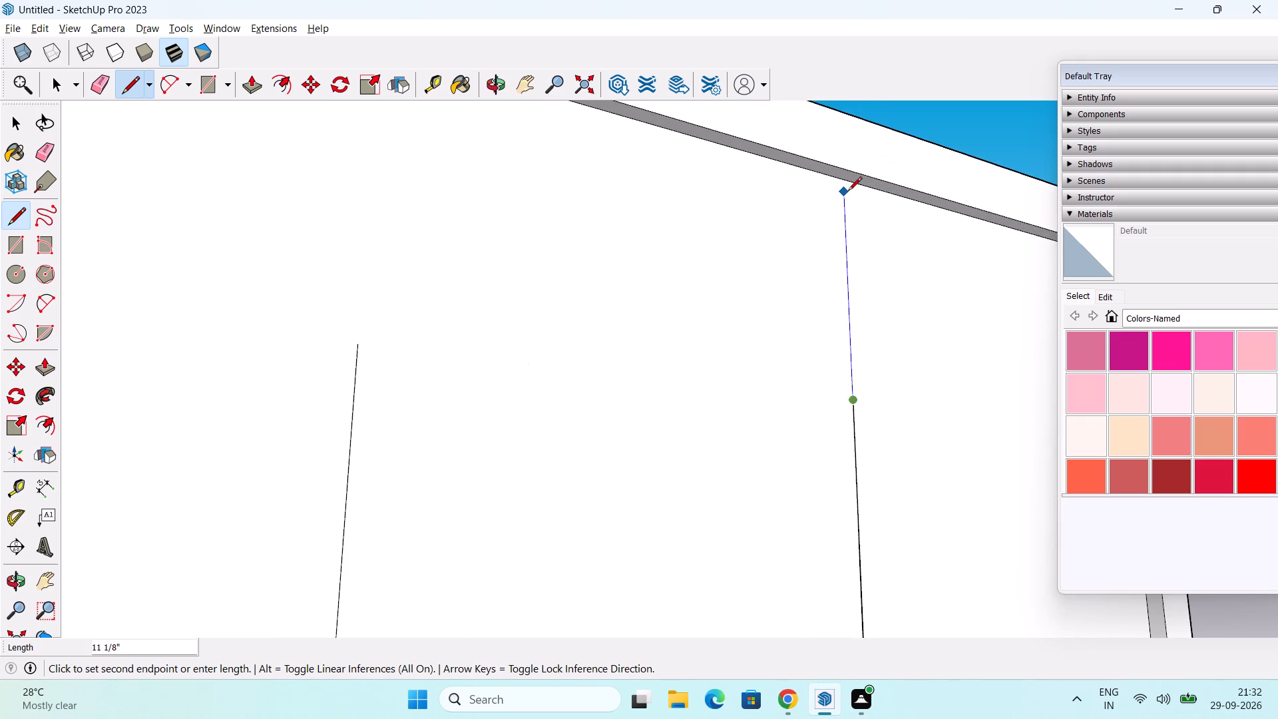
scroll(848, 192, up, 2)
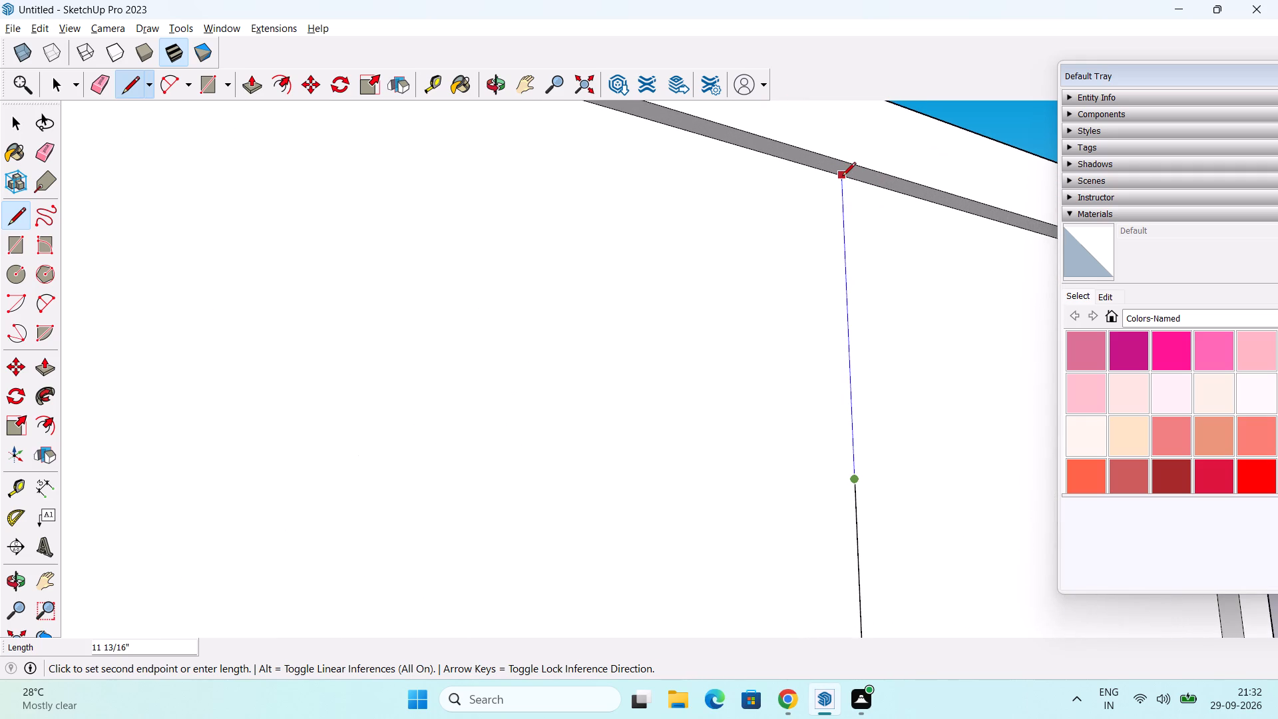
click(842, 177)
Extend the second short vertical line from the right by 11 13/16" up to the panel's top inner edge.
scroll(855, 213, down, 6)
scroll(517, 393, down, 2)
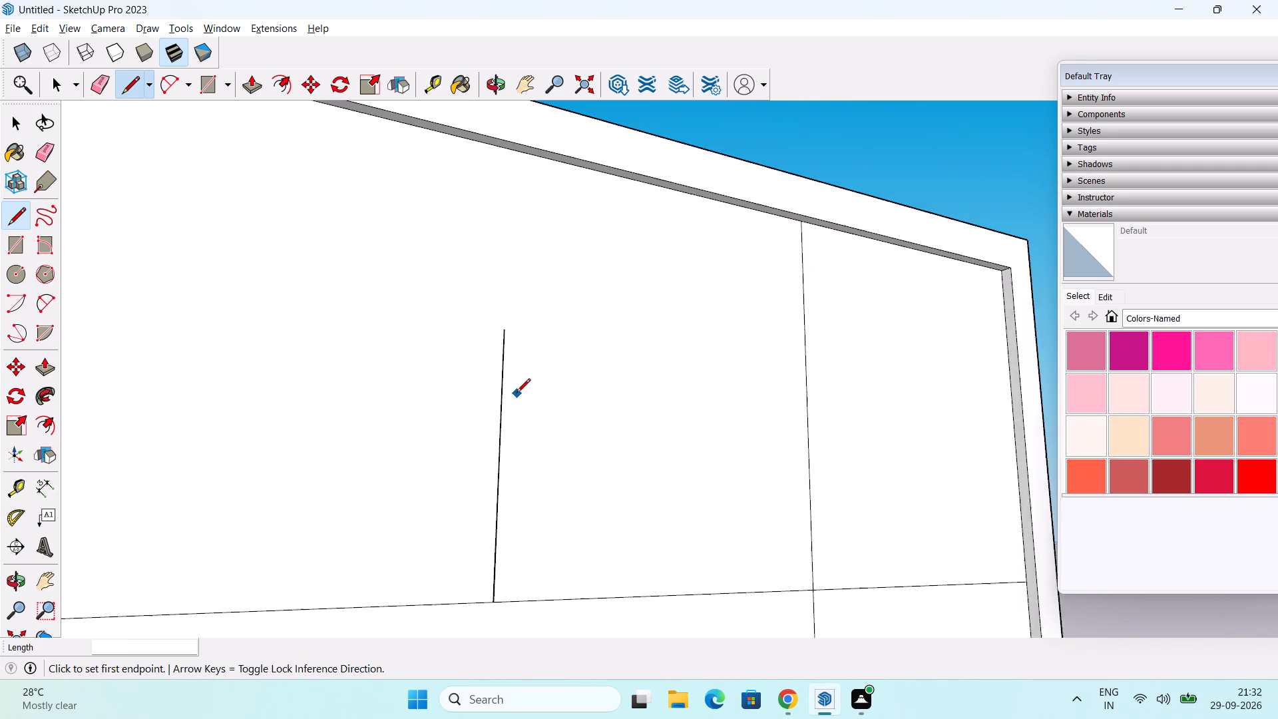
scroll(517, 393, down, 4)
scroll(521, 348, up, 3)
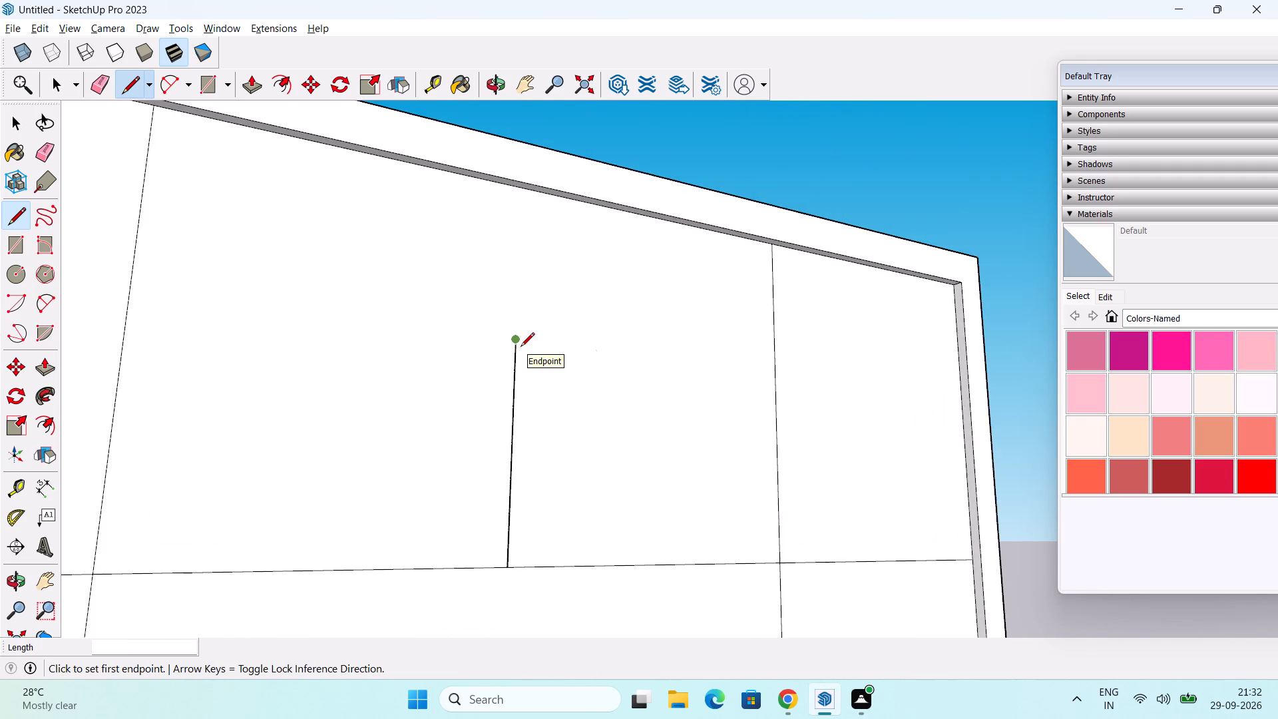
scroll(521, 348, up, 2)
click(519, 346)
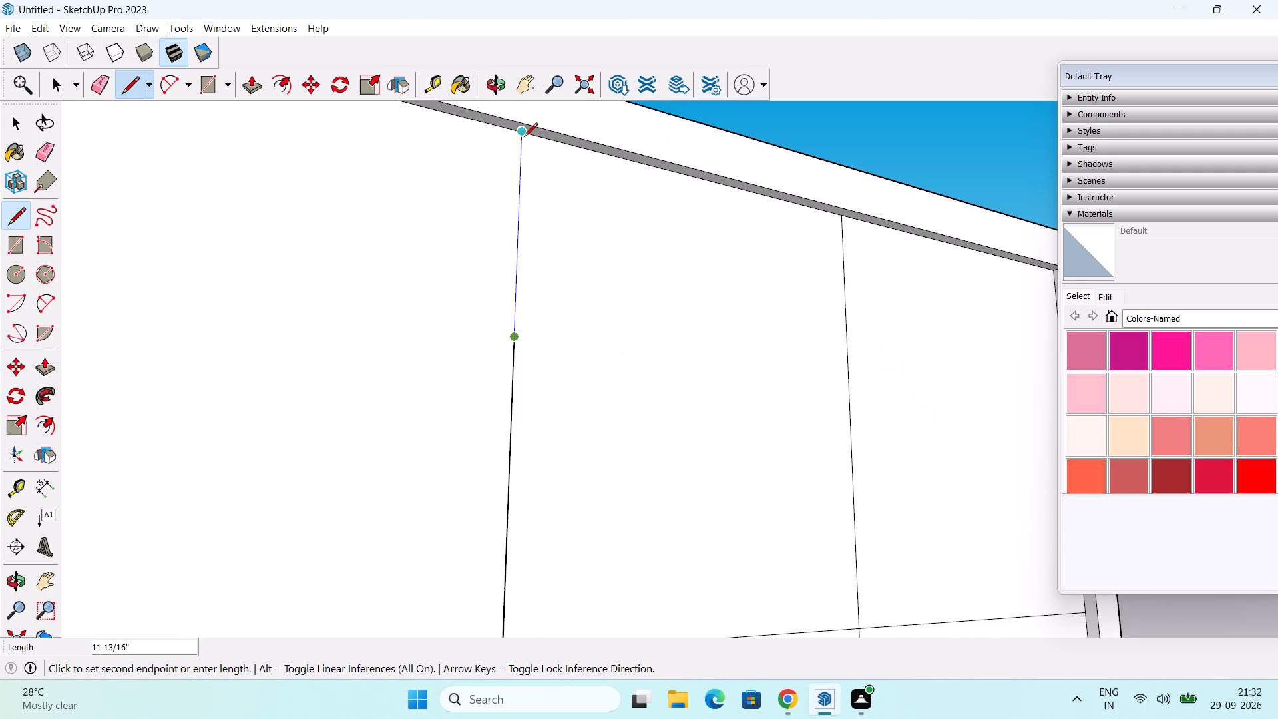
scroll(526, 138, up, 4)
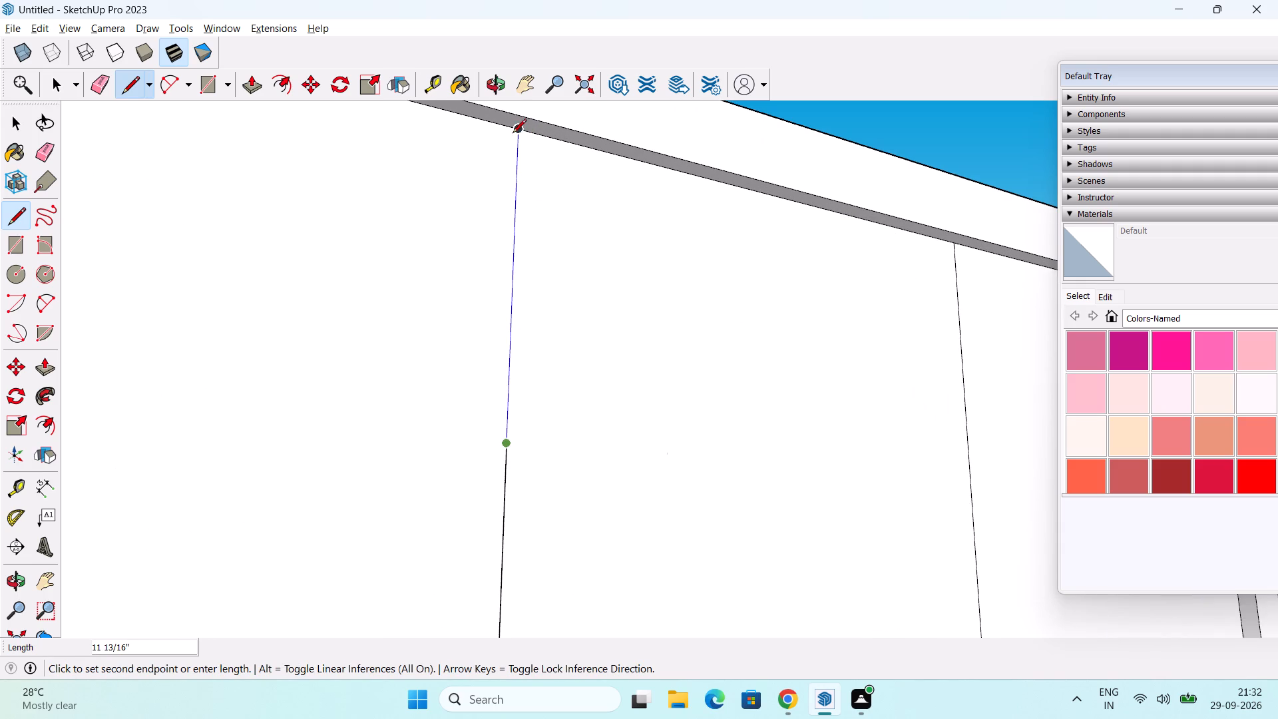
click(521, 132)
Draw a vertical line about 4' 8" long from that divider's foot down past the panel's lower horizontal line.
scroll(537, 134, up, 2)
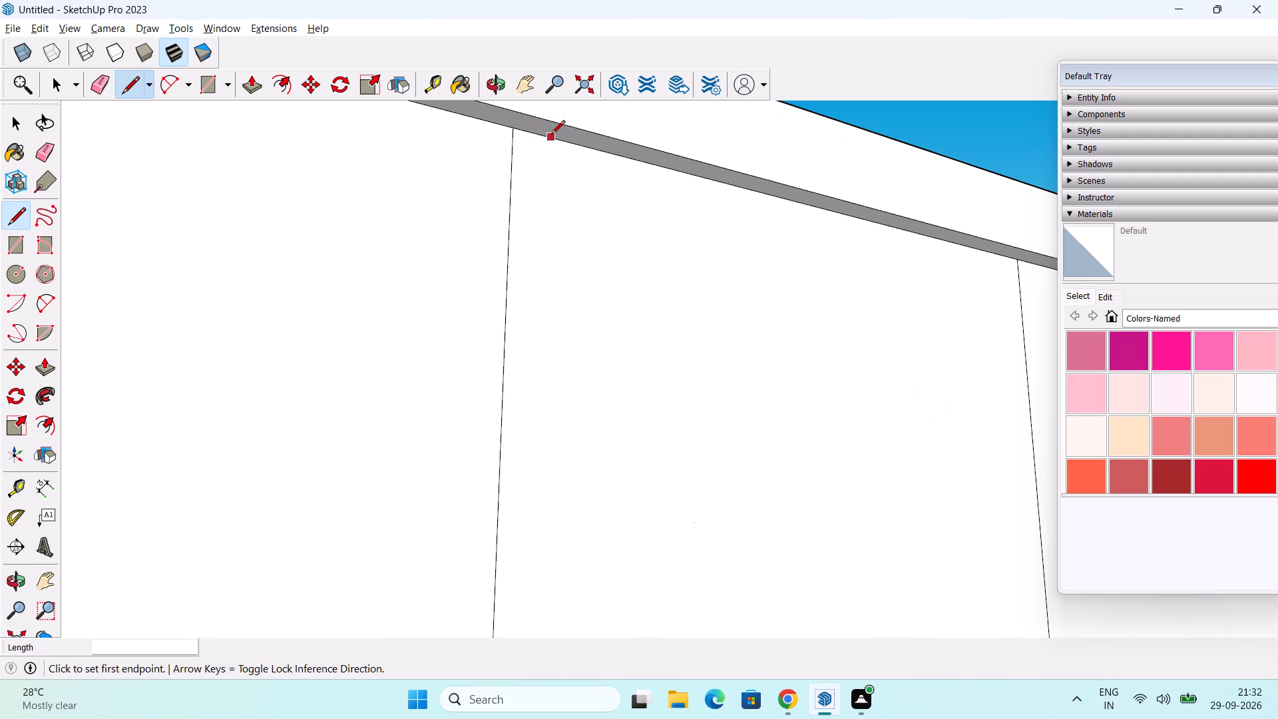
scroll(542, 136, down, 7)
scroll(438, 426, down, 7)
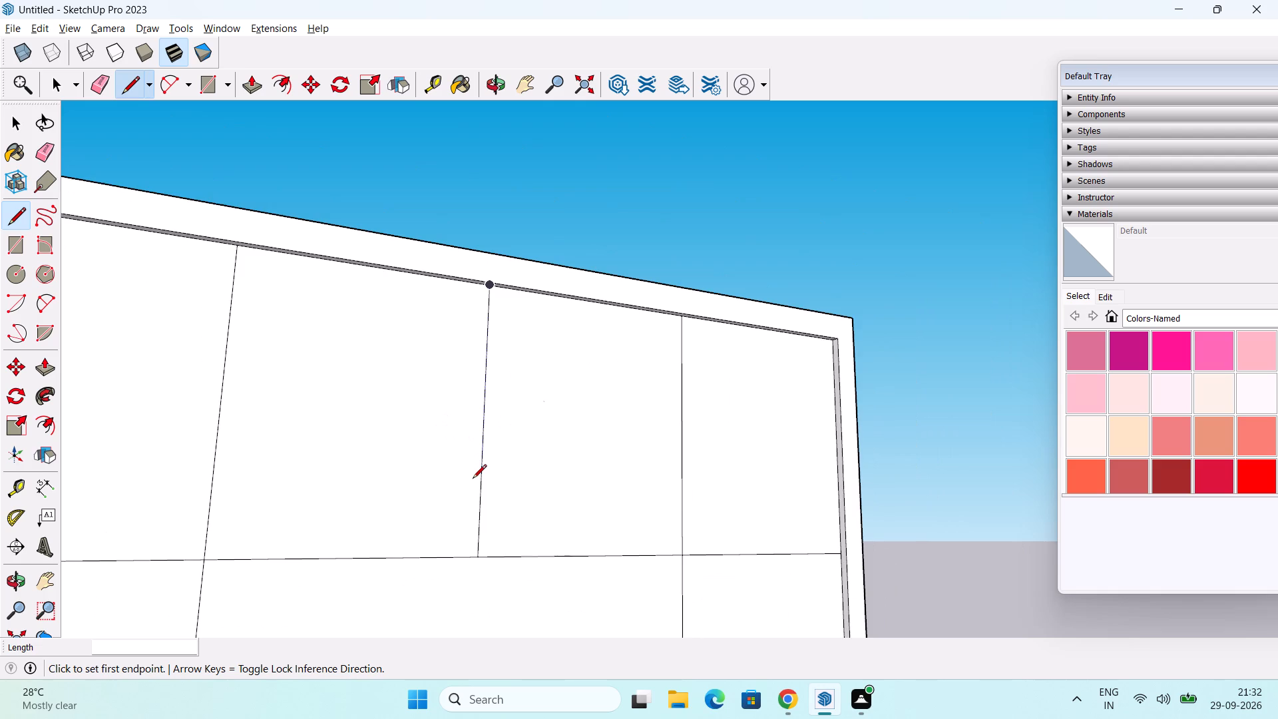
scroll(473, 479, down, 5)
middle_drag(493, 487, 576, 263)
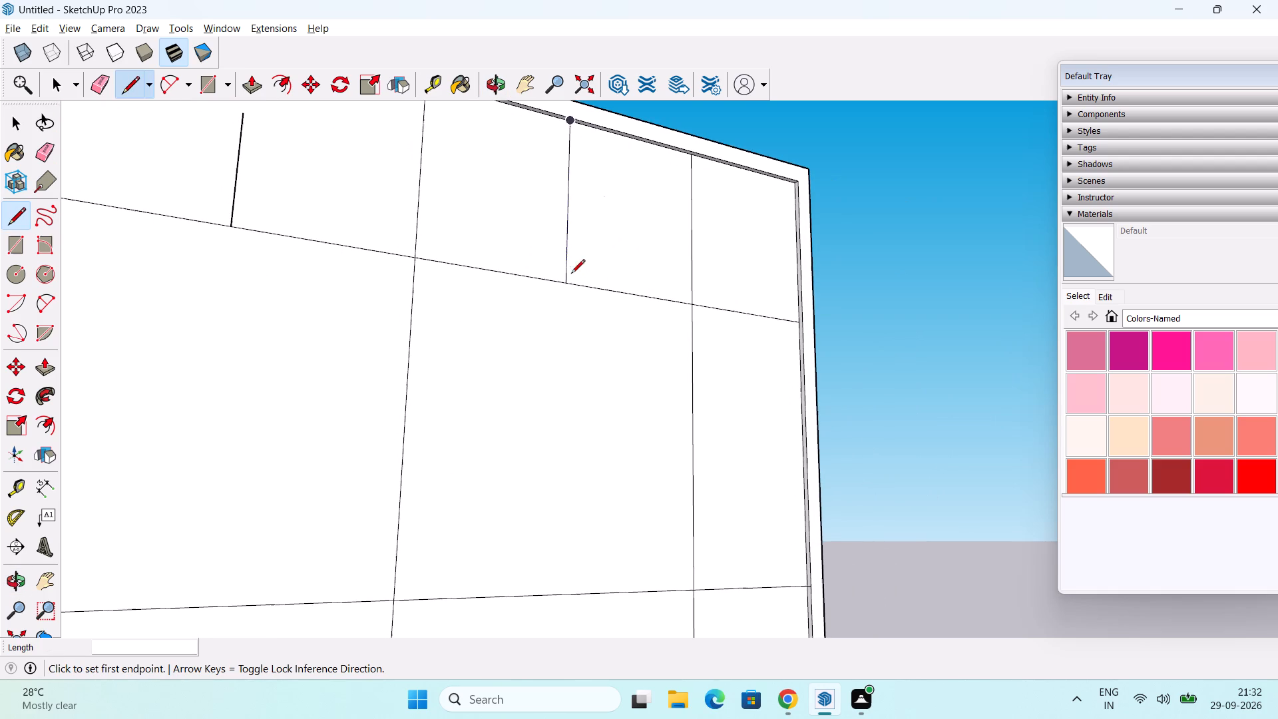
click(565, 284)
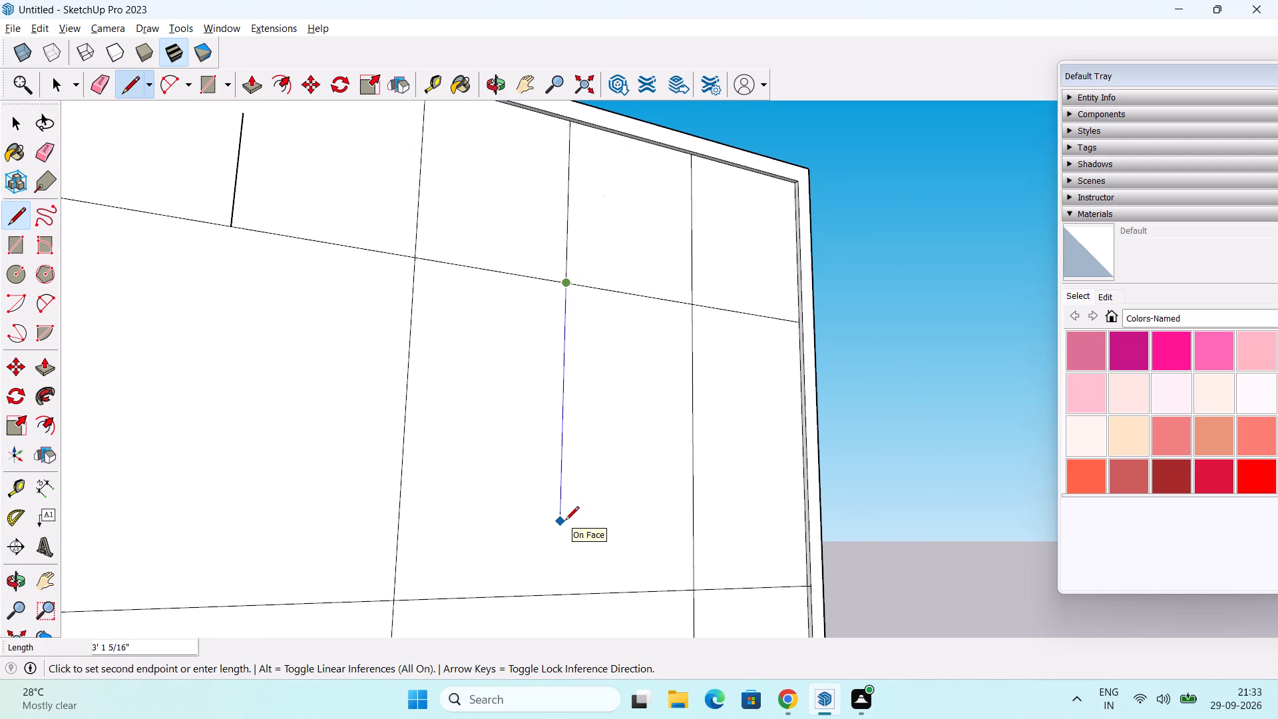
scroll(565, 521, down, 1)
shift+middle_drag(568, 535, 572, 421)
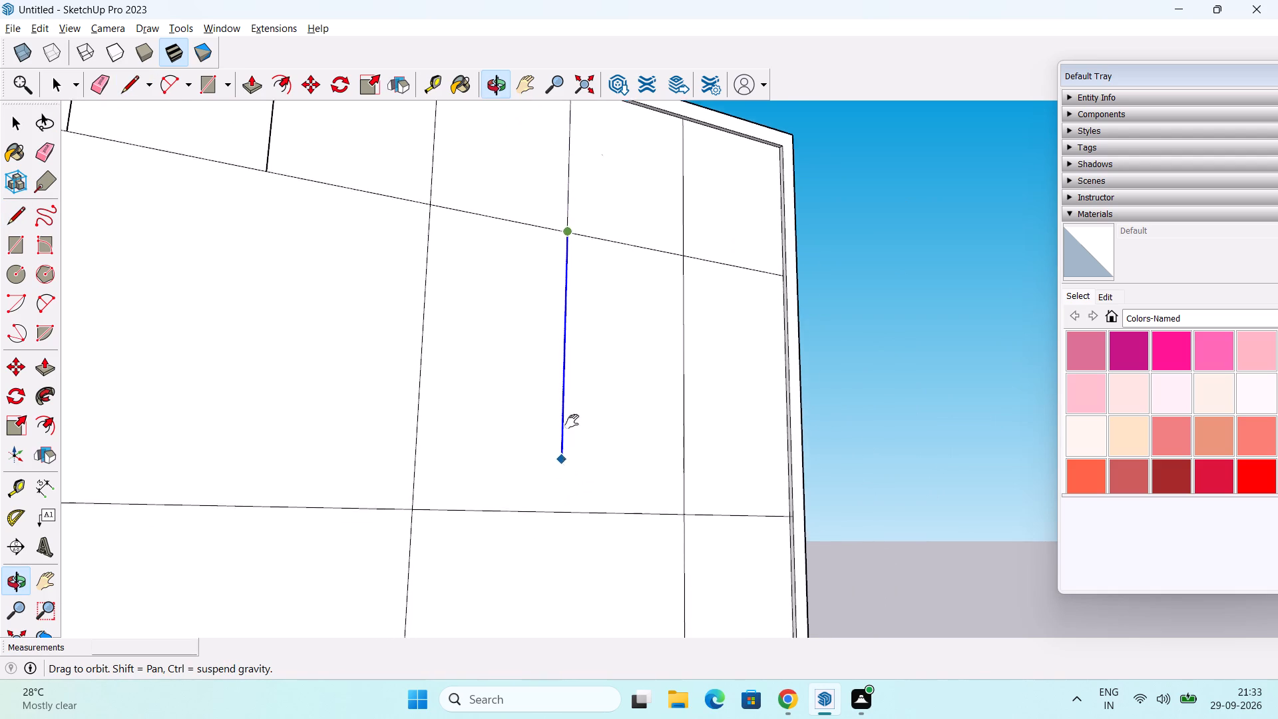
shift+middle_drag(572, 421, 608, 169)
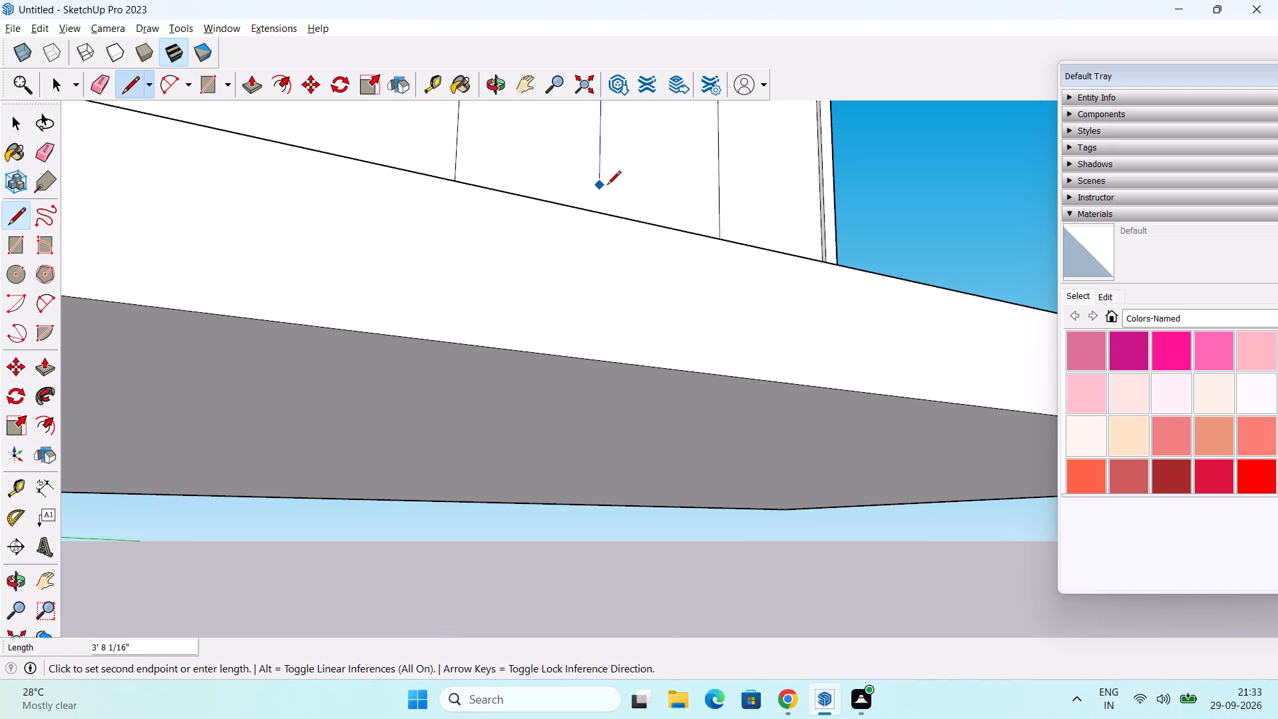
middle_drag(607, 184, 574, 339)
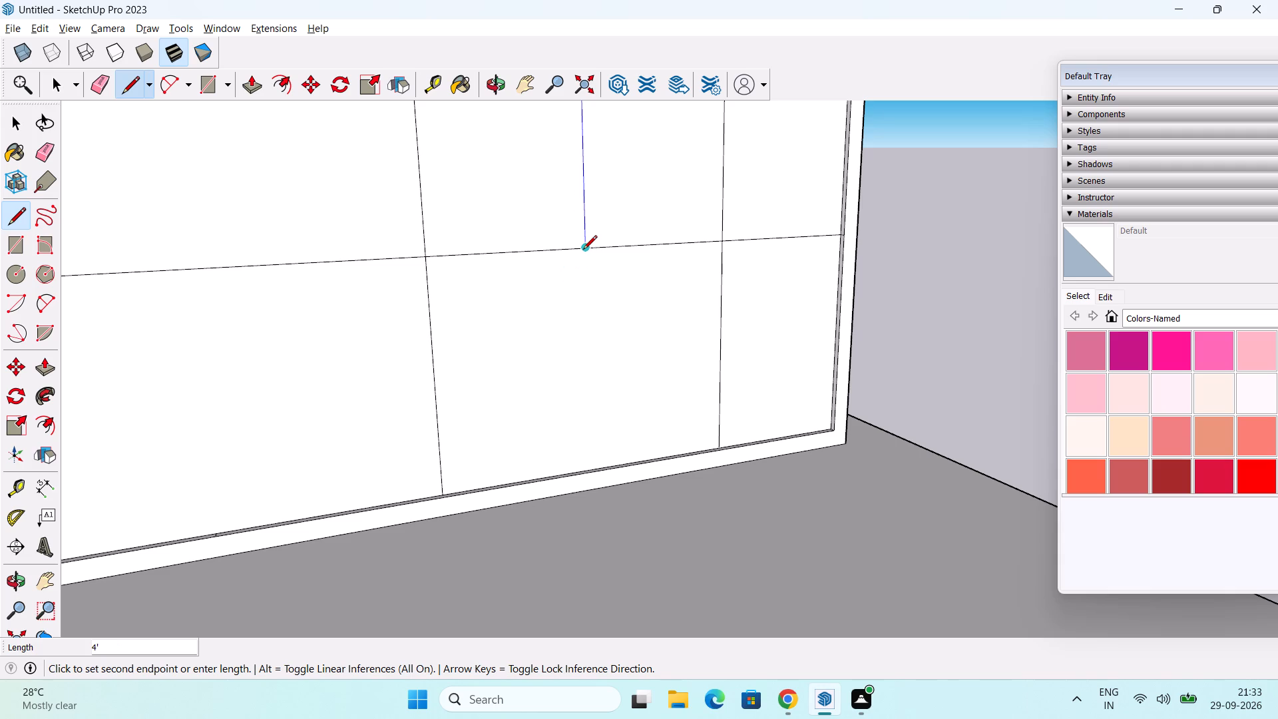
click(591, 307)
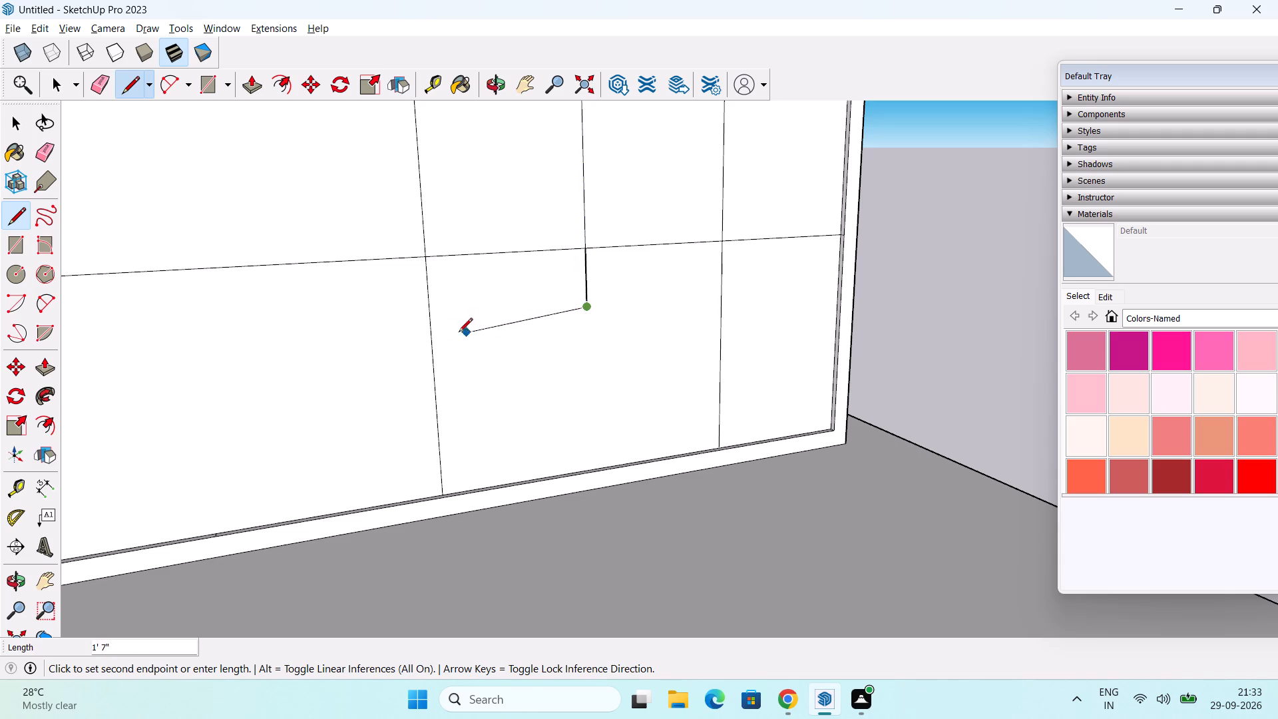
Draw horizontal lines about 1' 11 7/8" long from the new line's lower endpoint to the neighbouring dividers on both sides.
click(432, 322)
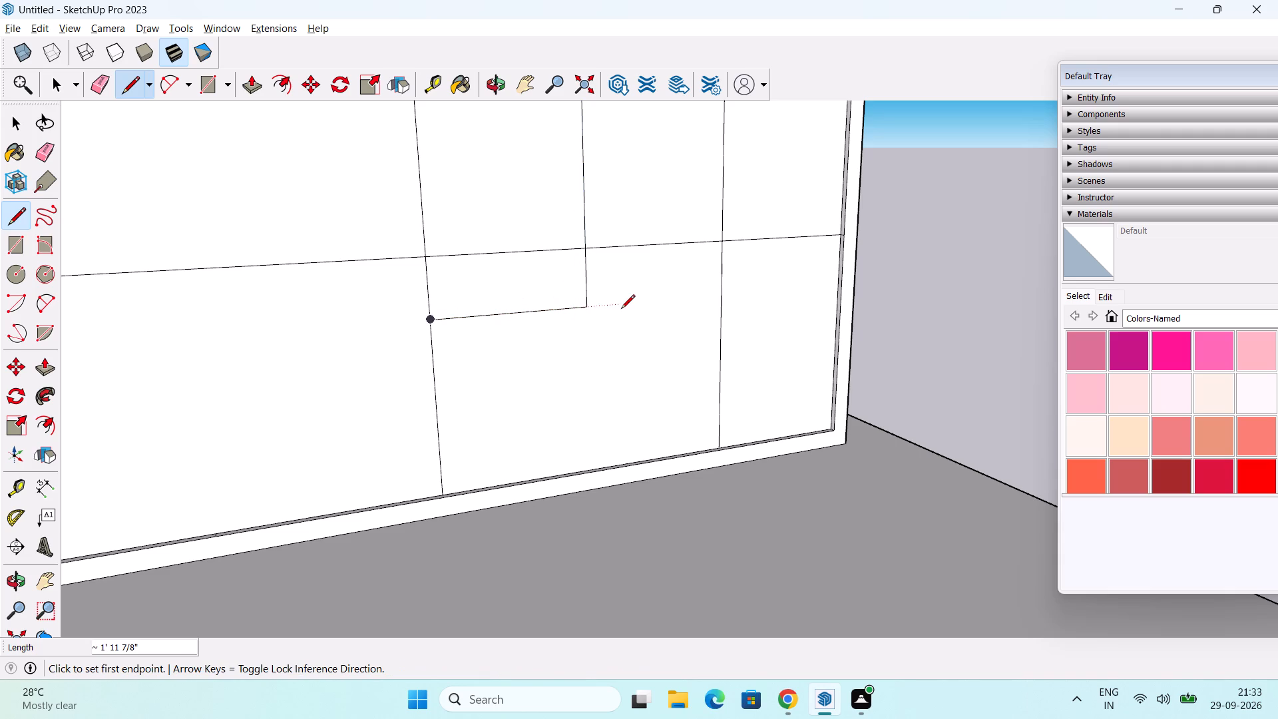
click(588, 310)
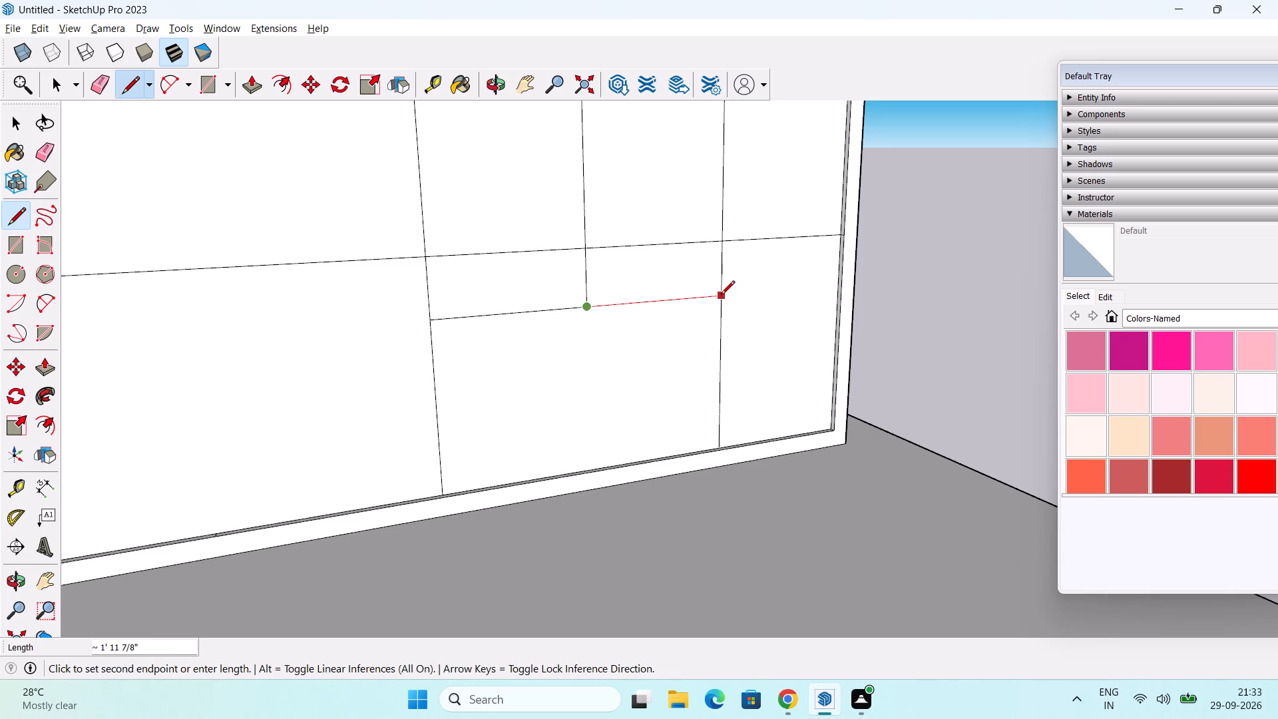
click(721, 296)
key(Escape)
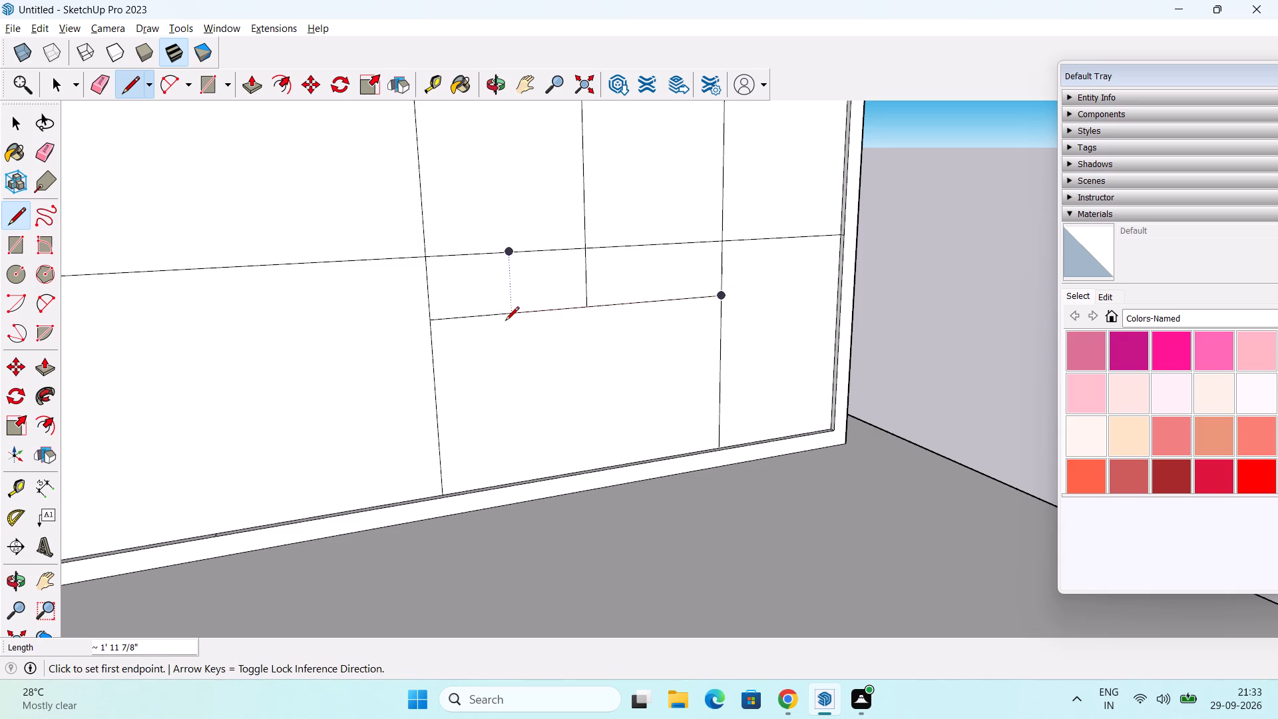
Erase the old lower horizontal line's two segments on either side of the new middle divider.
key(space)
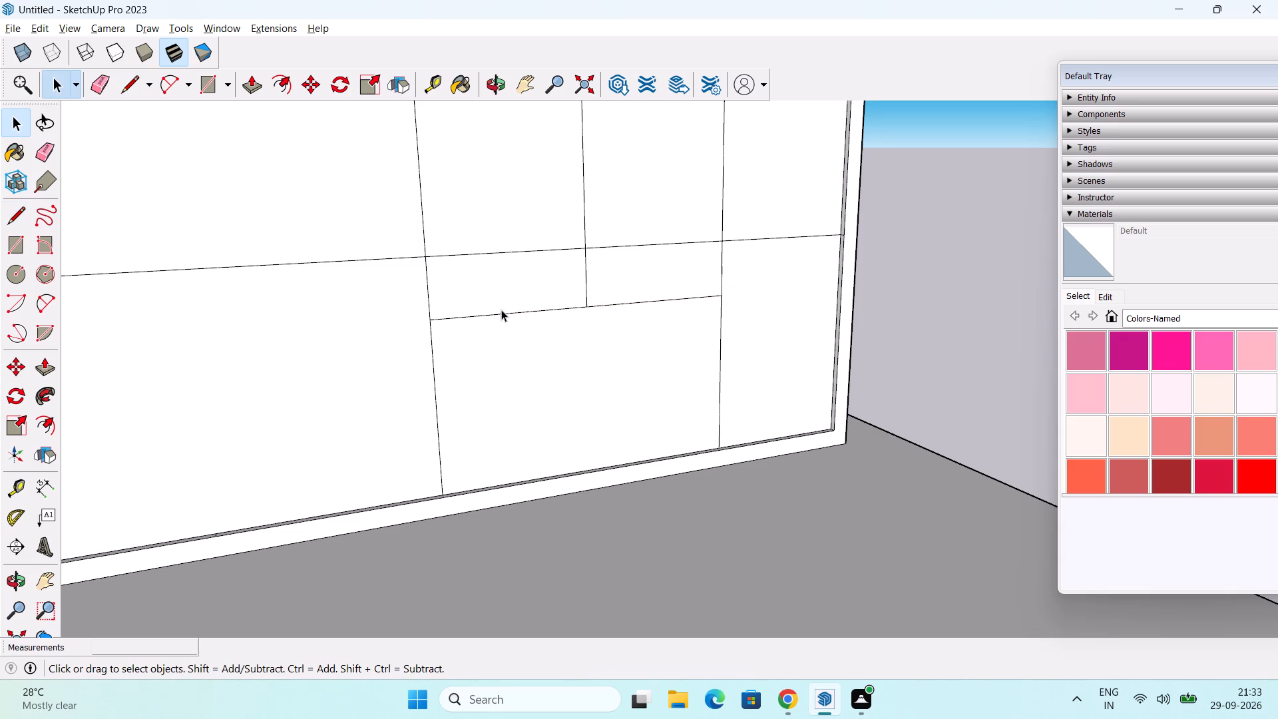
key(e)
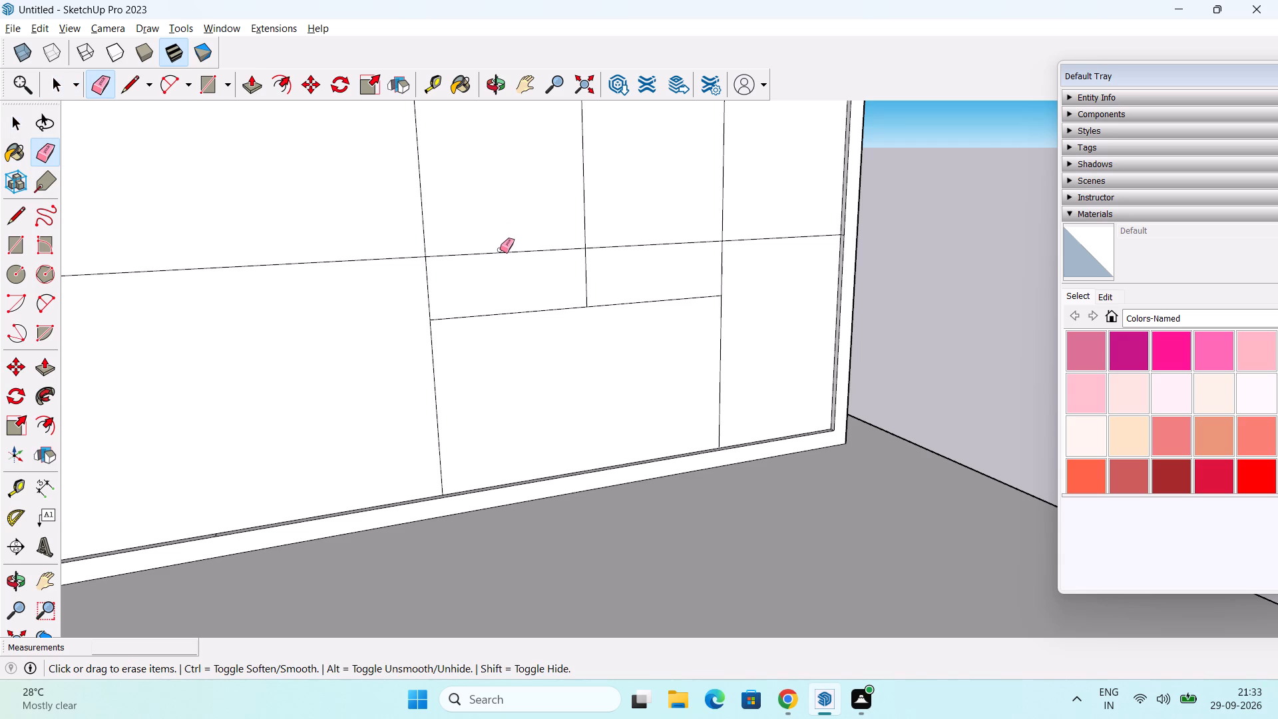
click(500, 250)
click(504, 251)
click(662, 242)
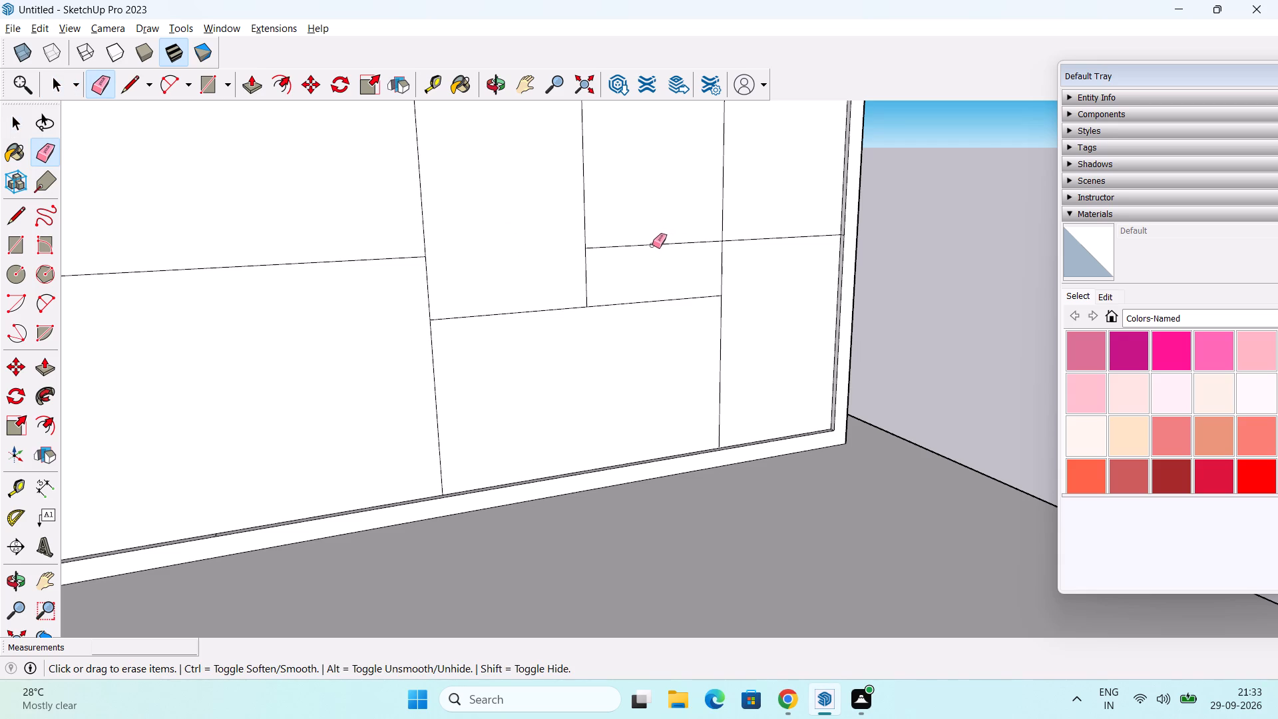
click(652, 245)
key(space)
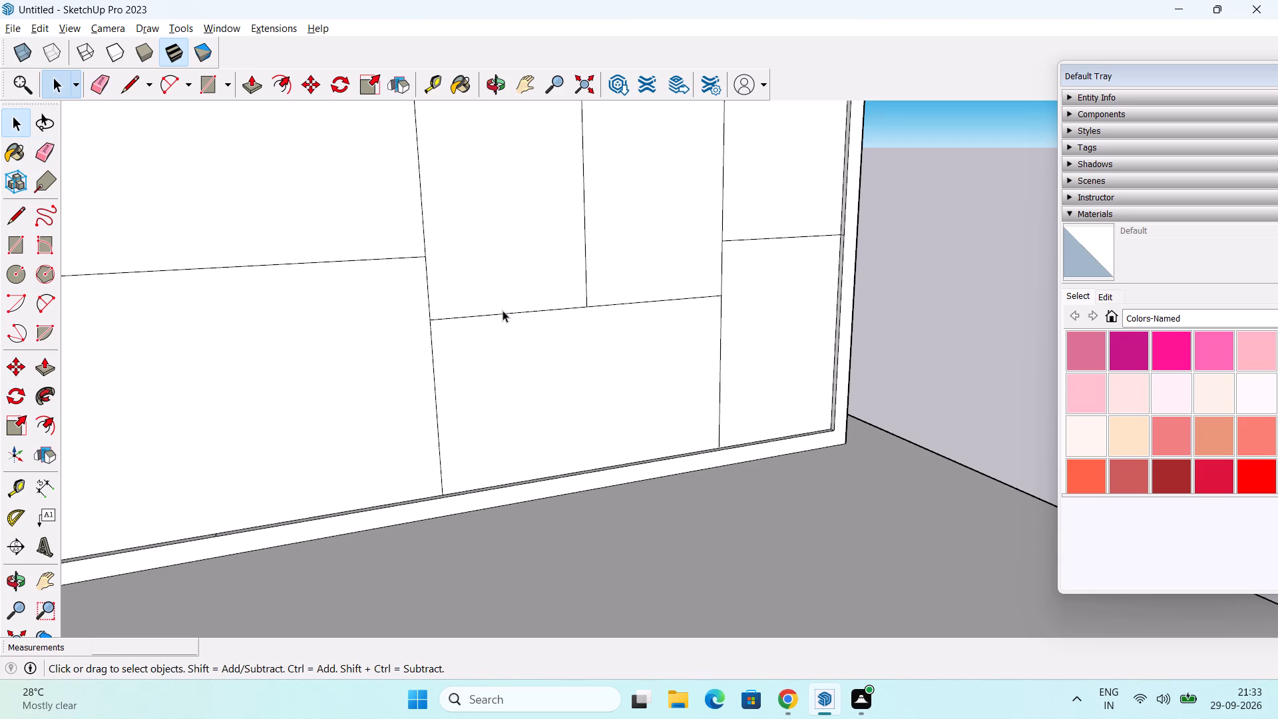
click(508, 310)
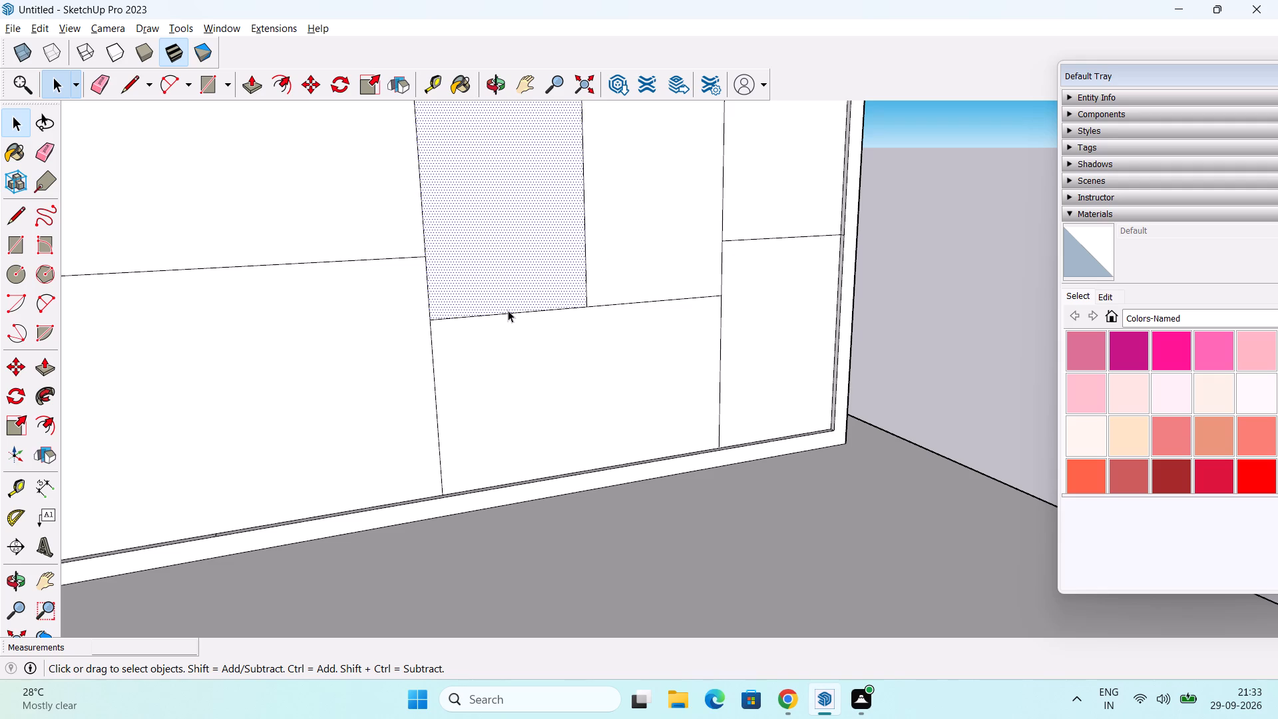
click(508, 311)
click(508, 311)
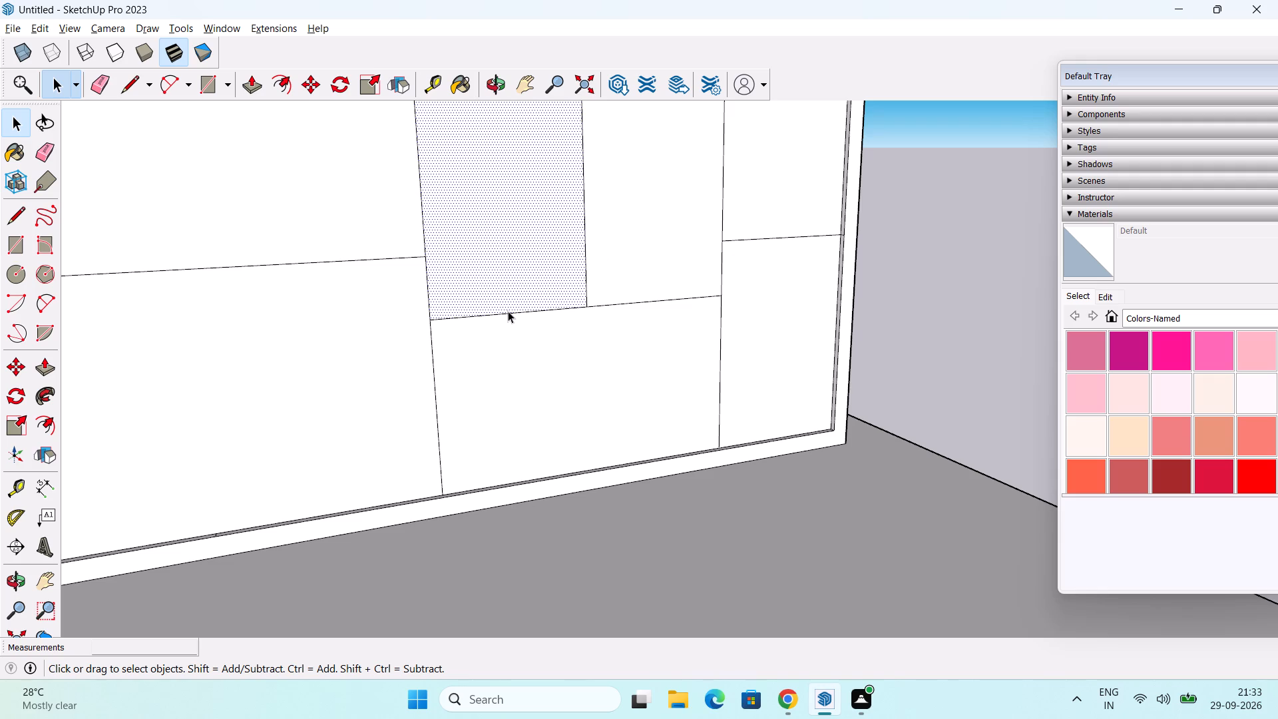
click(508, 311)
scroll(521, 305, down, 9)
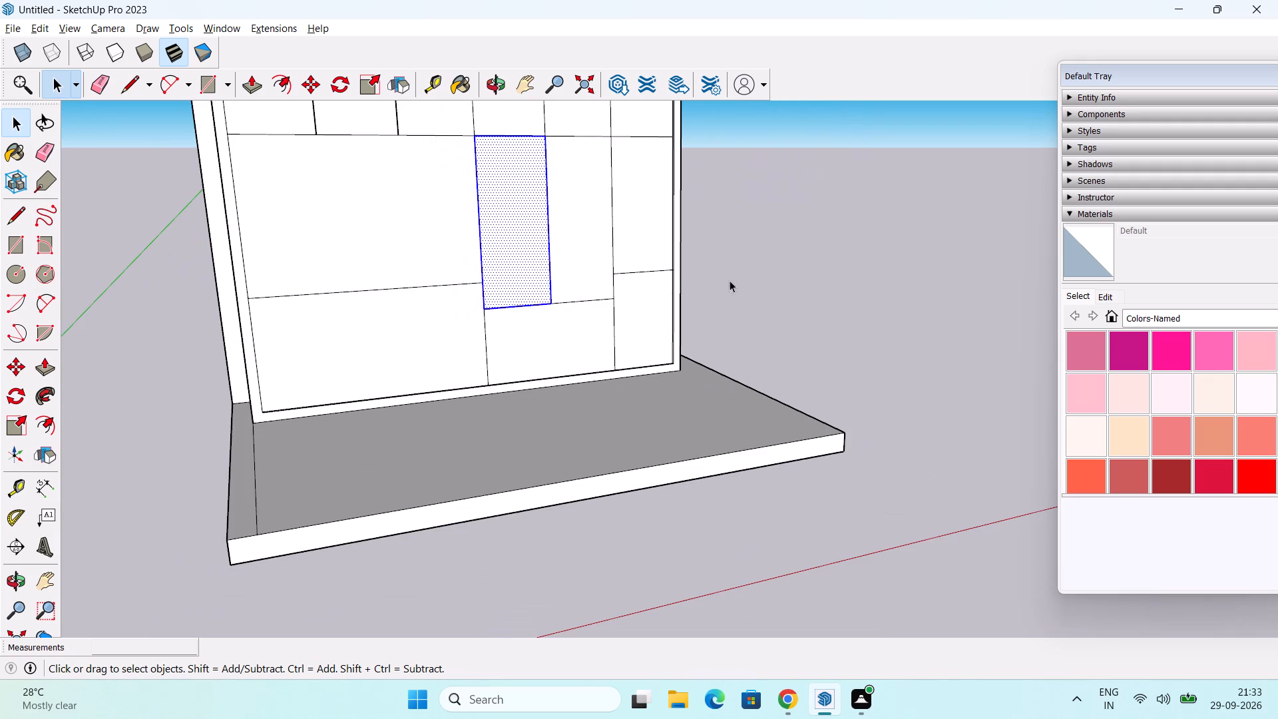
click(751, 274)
Copy the new horizontal line's left segment 2' 2 15/16" down to the panel's bottom inner edge, dividing the copy distance by 2.
scroll(550, 304, up, 3)
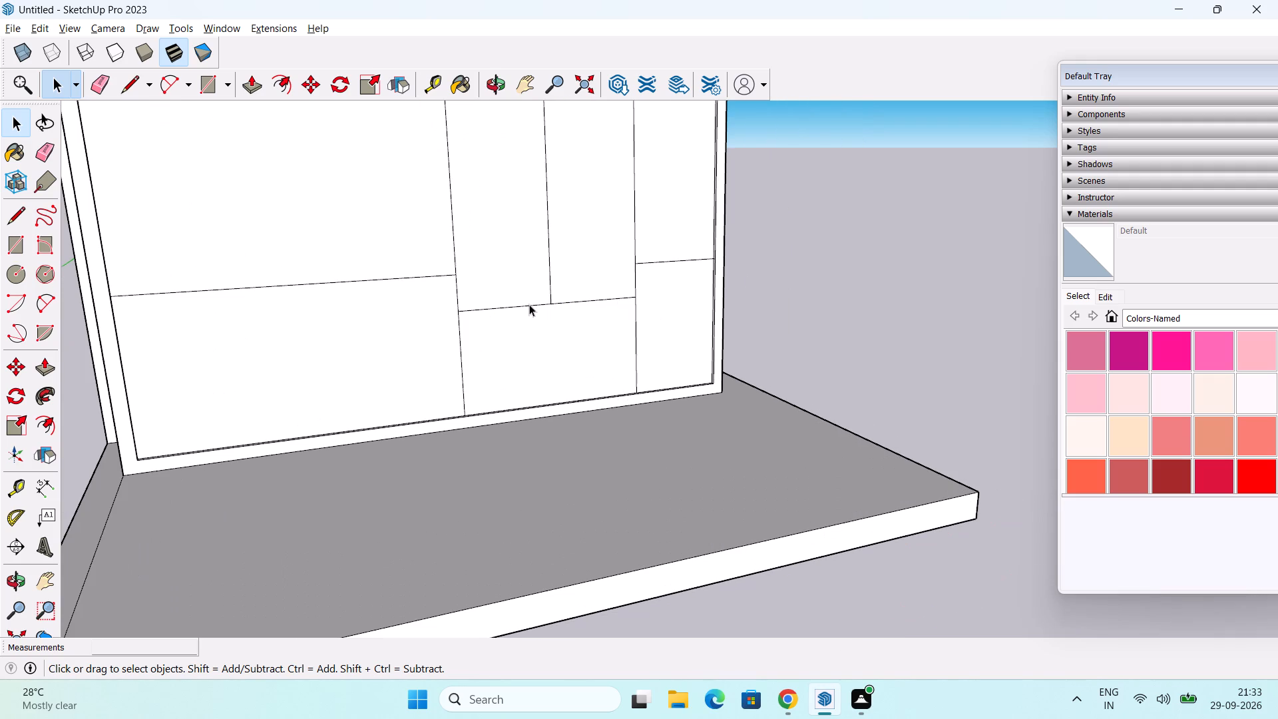
click(529, 304)
key(m)
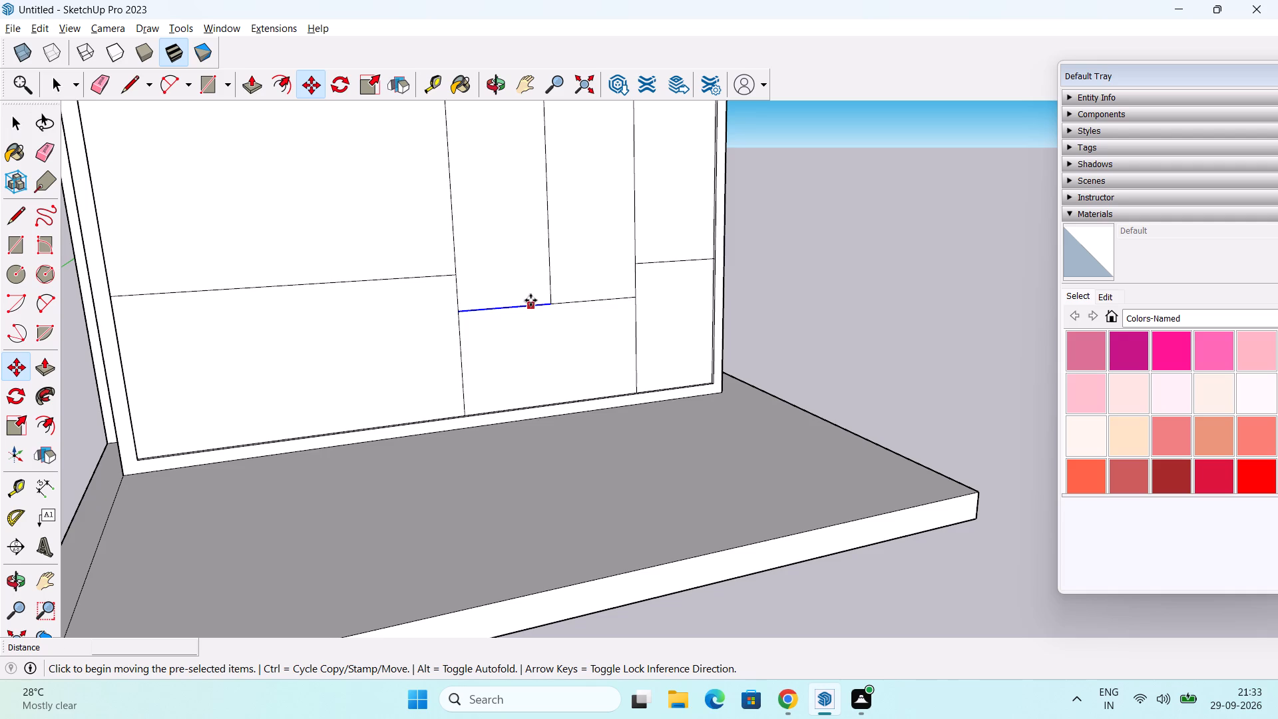
click(460, 314)
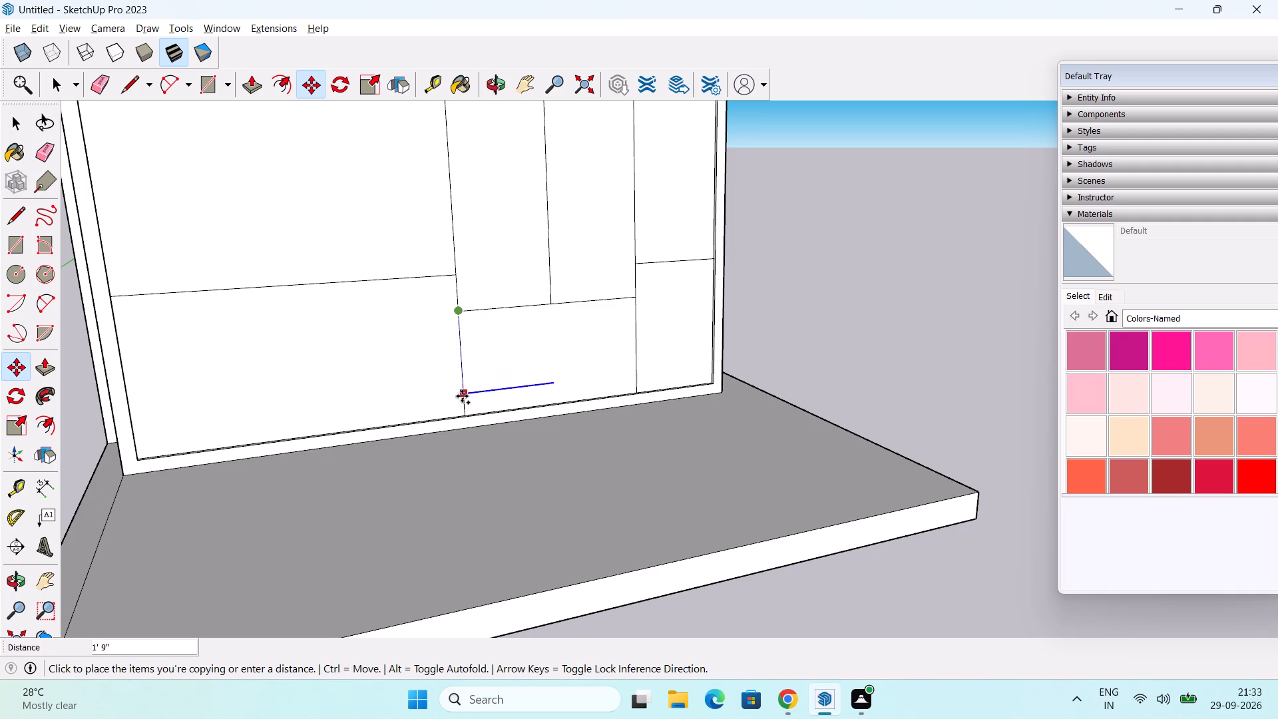
middle_drag(461, 400, 462, 437)
scroll(465, 401, up, 5)
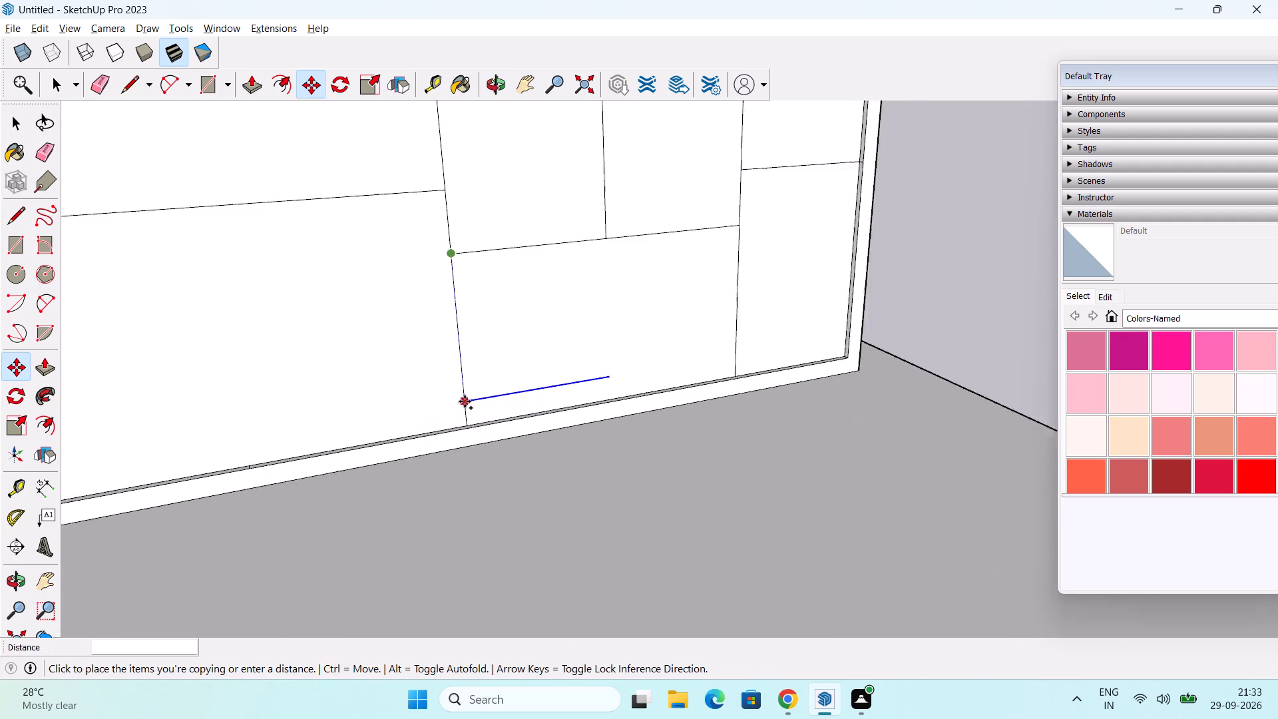
scroll(465, 401, up, 8)
click(465, 455)
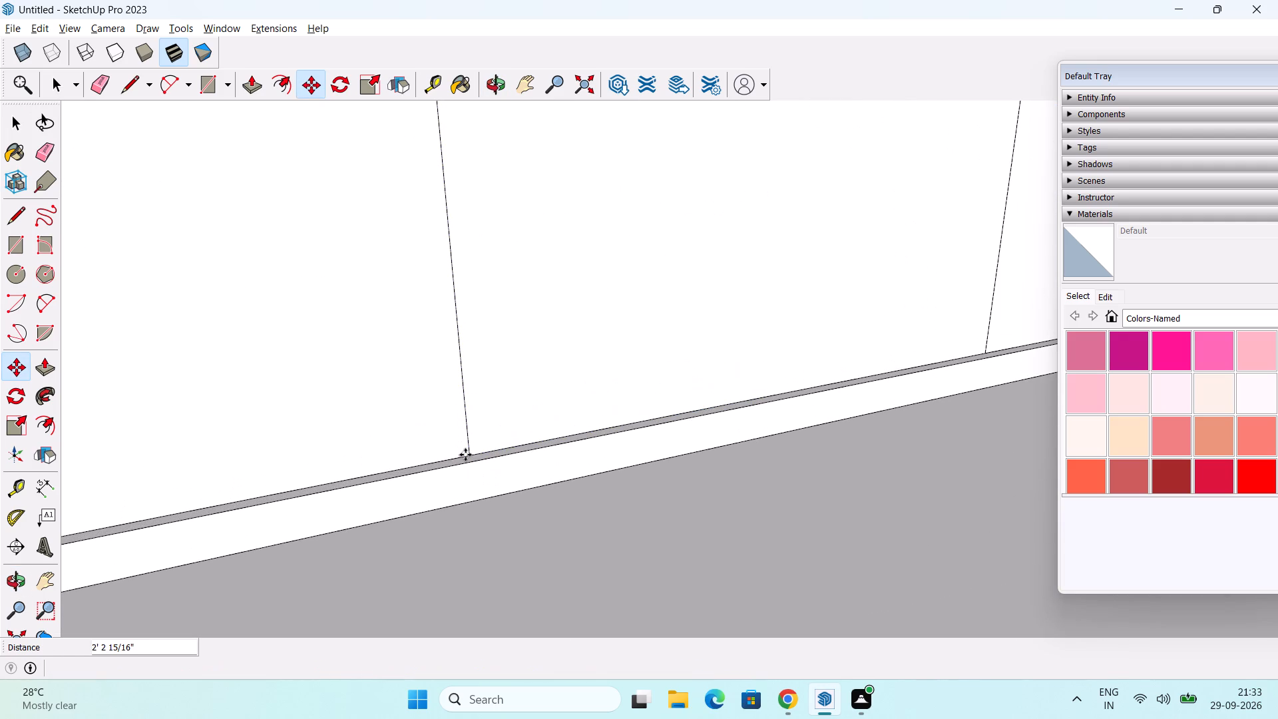
key(slash)
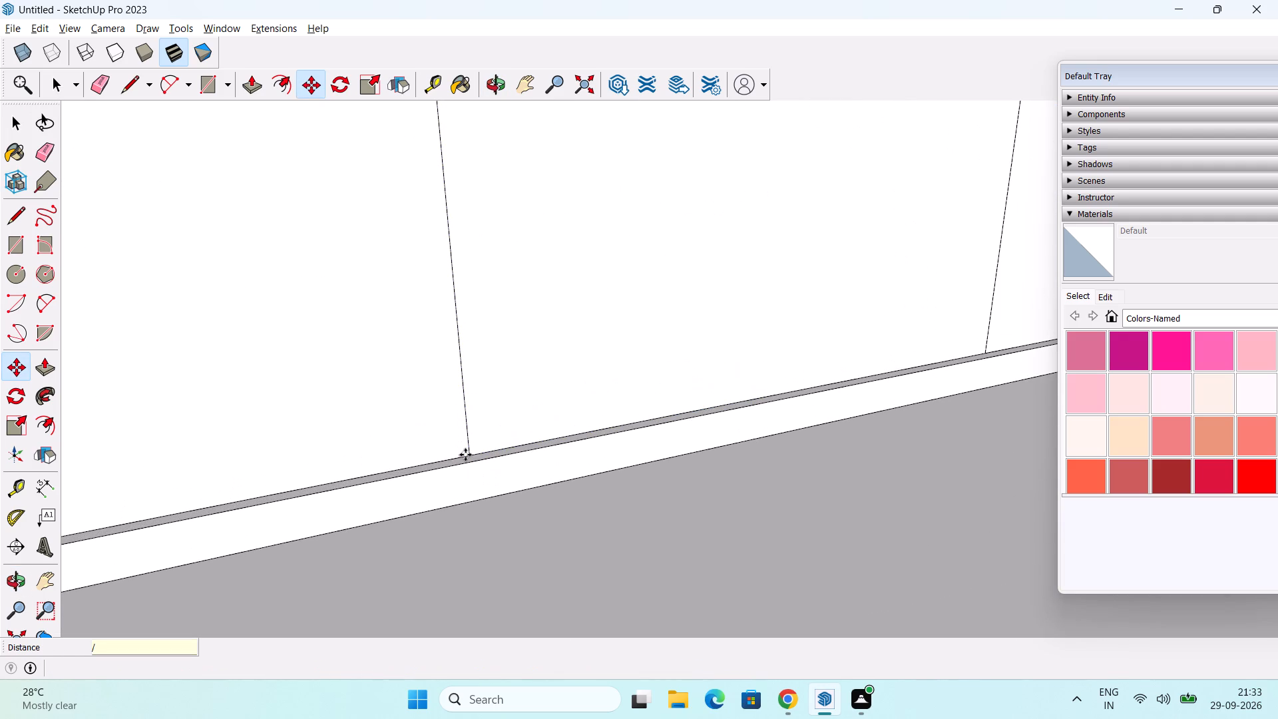
key(2)
key(Return)
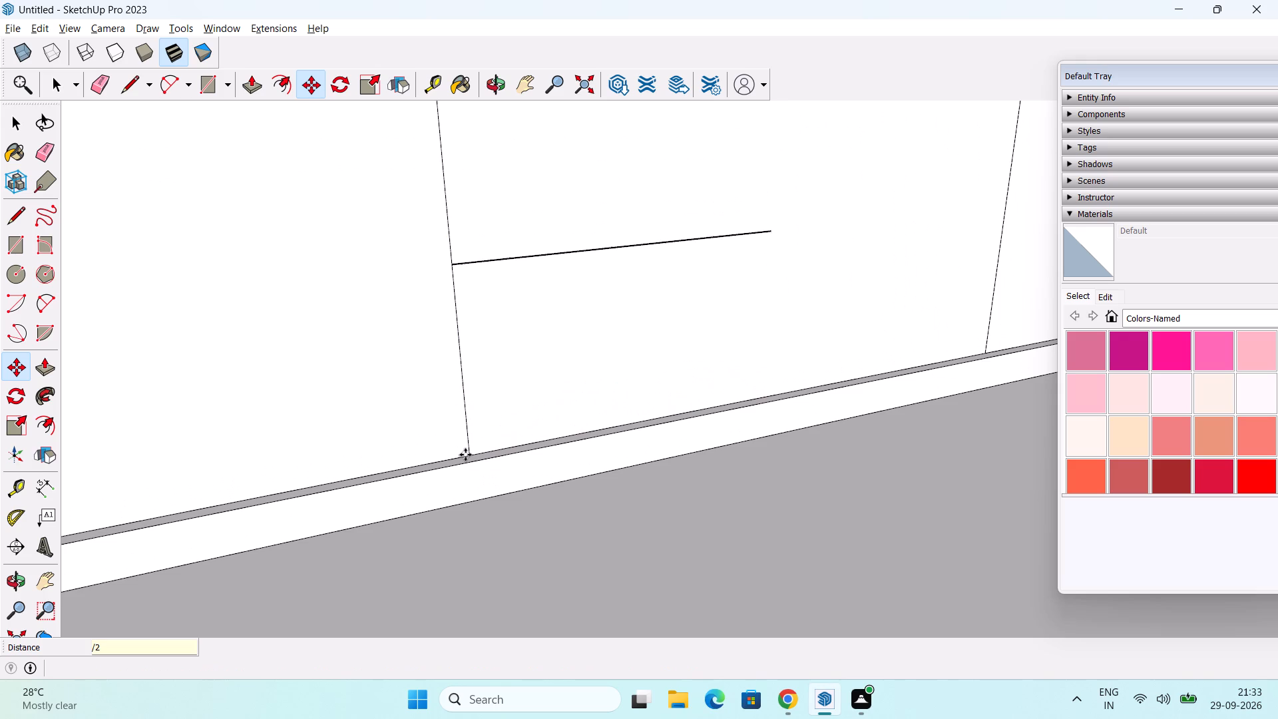
scroll(472, 432, down, 6)
middle_drag(429, 327, 397, 289)
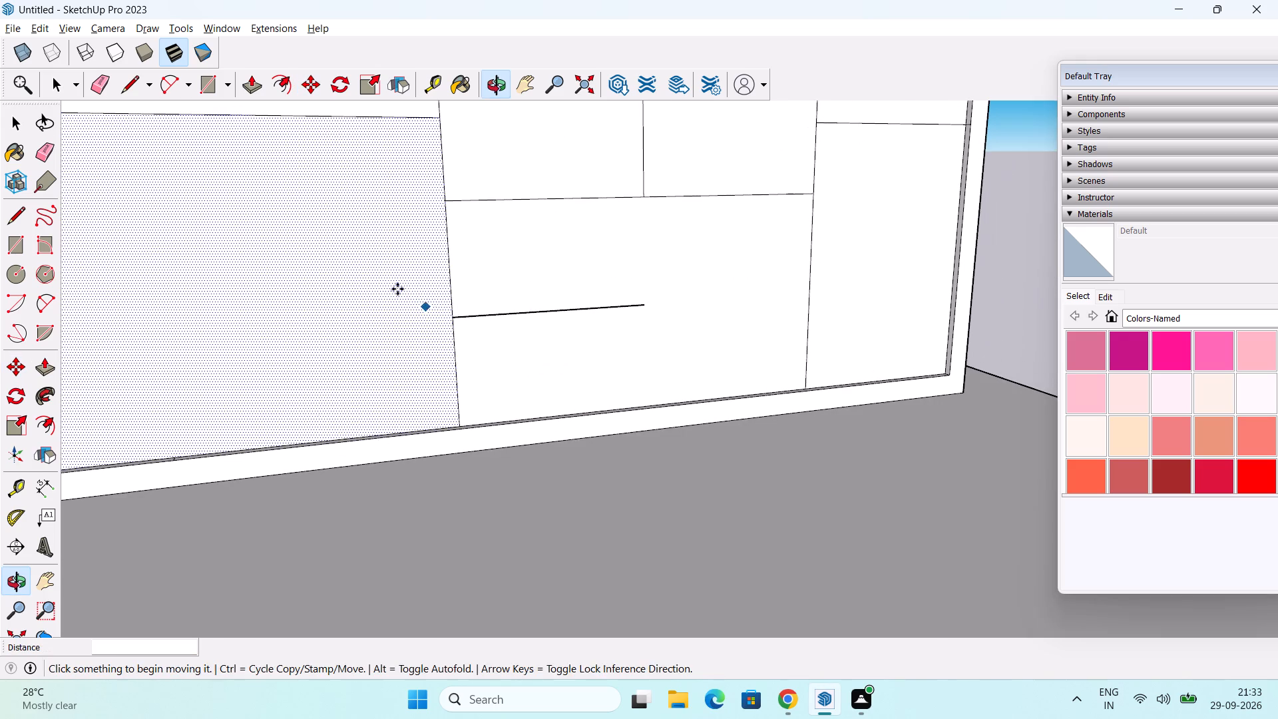
Draw a horizontal line about 1' 11 7/8" long from the copied segment's free end to the divider on its right.
key(space)
key(l)
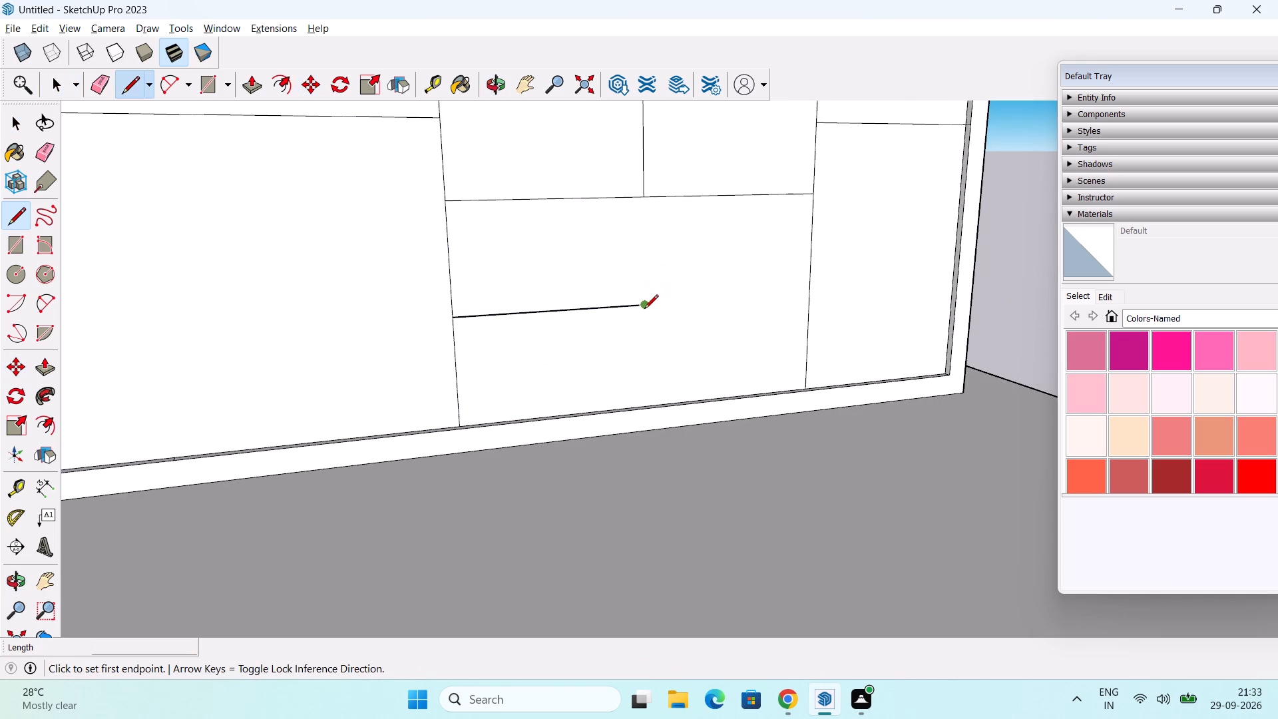
click(644, 310)
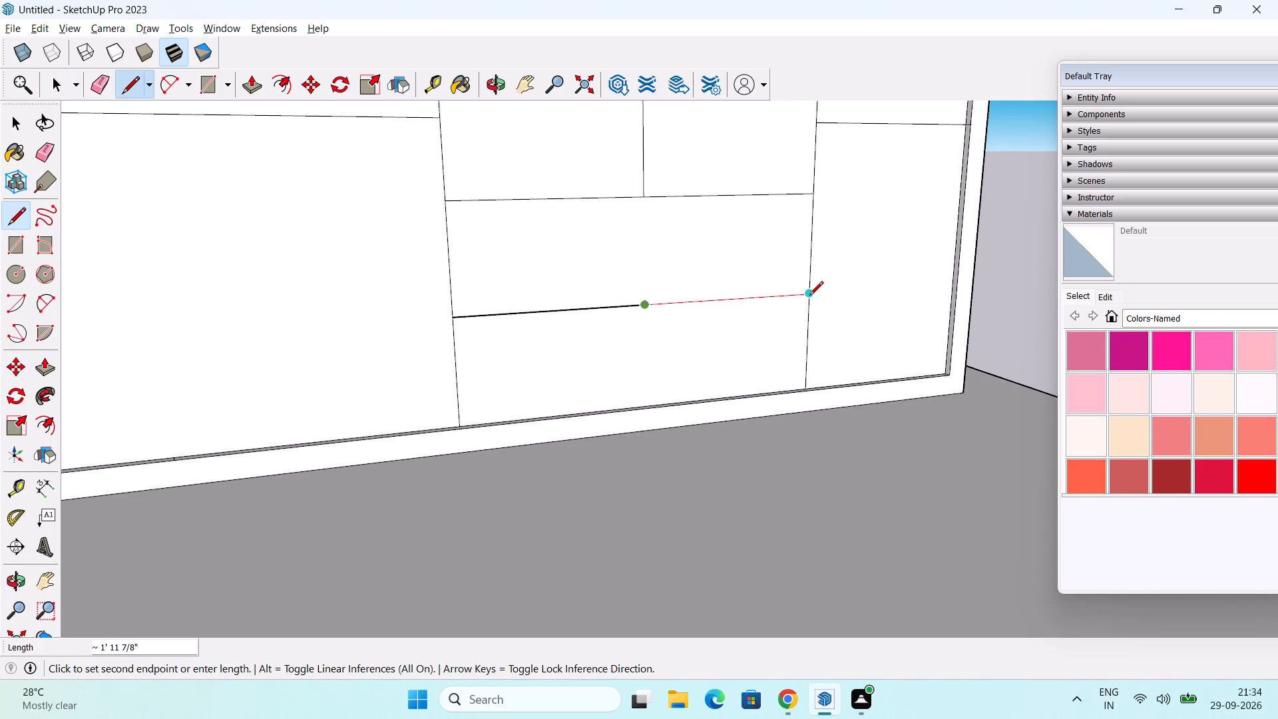
click(809, 296)
key(Escape)
Extend the two short vertical lines in the panel's top row about 11 13/16" up to the top inner edge.
scroll(578, 367, down, 9)
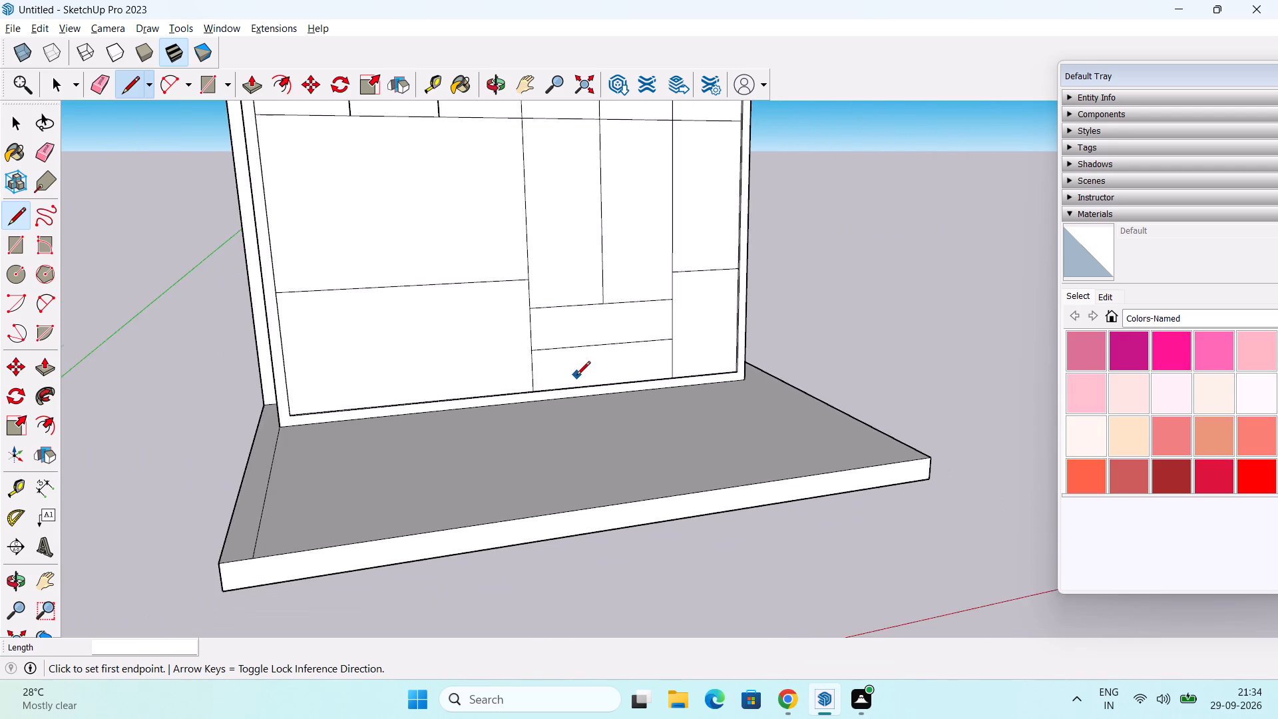
scroll(576, 376, down, 4)
middle_drag(588, 380, 728, 400)
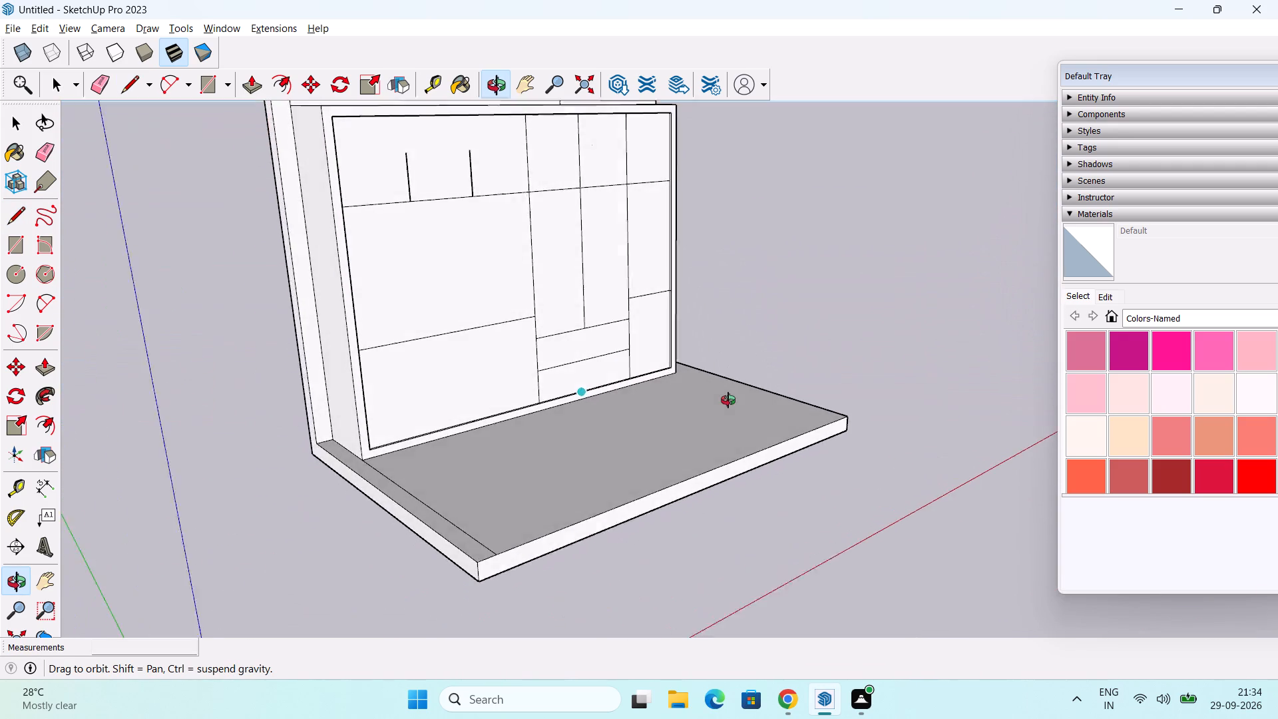
middle_drag(728, 400, 635, 419)
middle_drag(568, 273, 640, 385)
scroll(474, 278, up, 11)
middle_drag(513, 295, 542, 170)
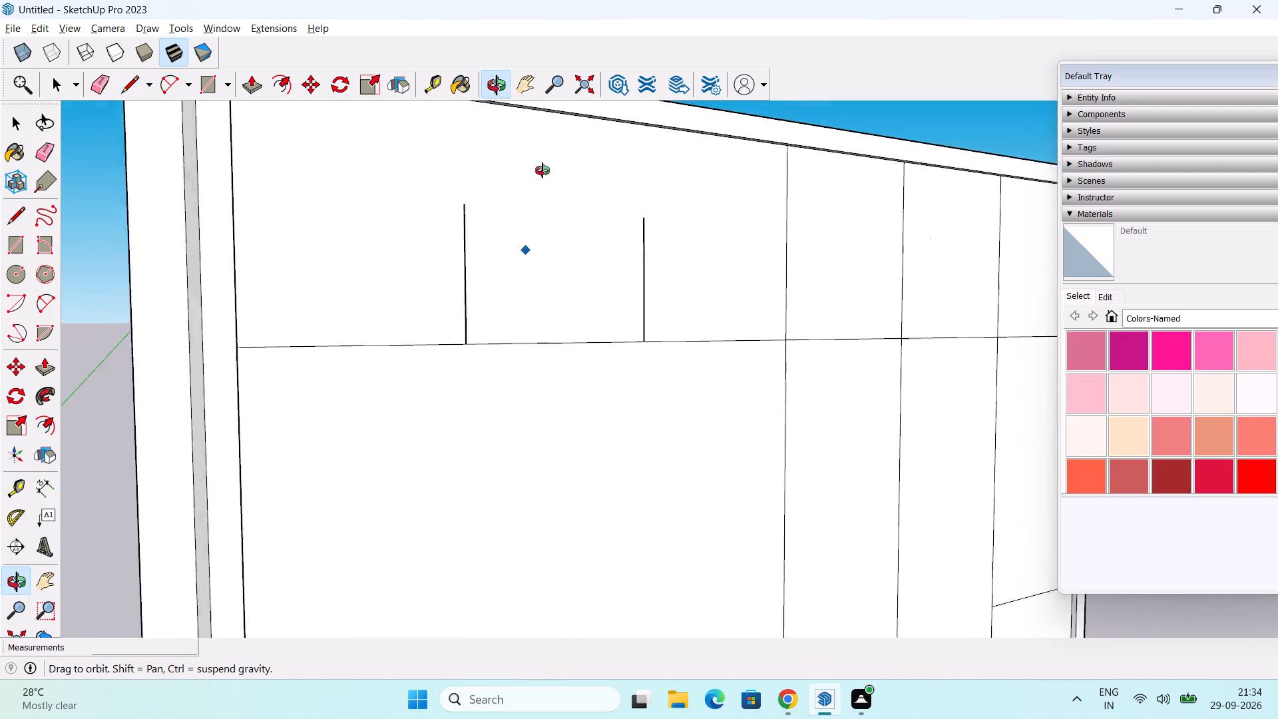
middle_drag(542, 170, 688, 167)
shift+middle_drag(684, 219, 674, 314)
middle_drag(619, 366, 636, 306)
scroll(620, 224, up, 2)
click(554, 236)
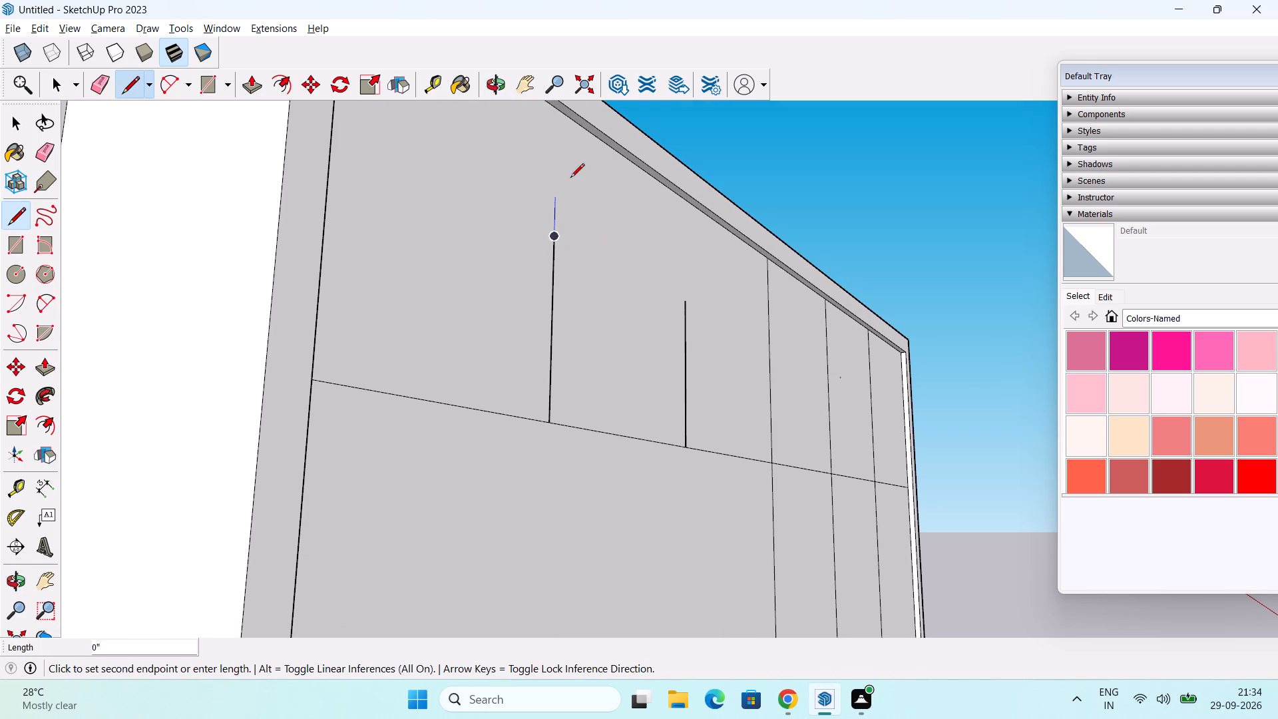
click(554, 112)
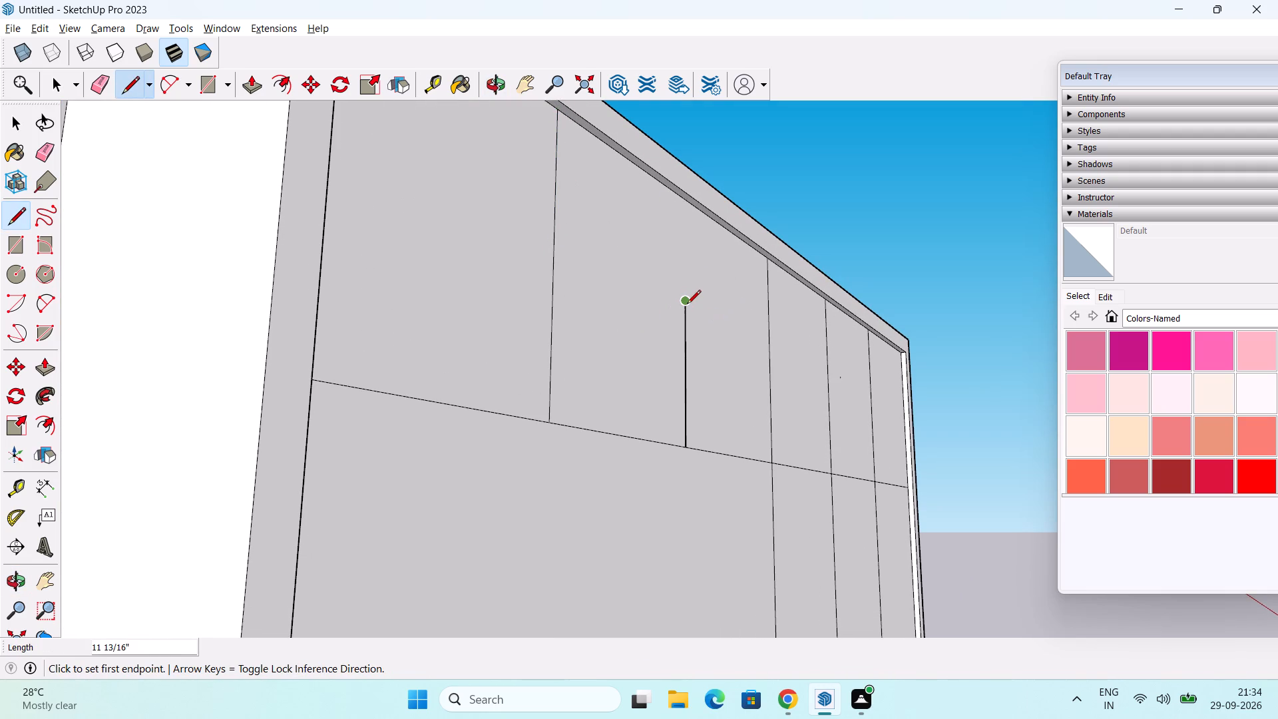
click(687, 305)
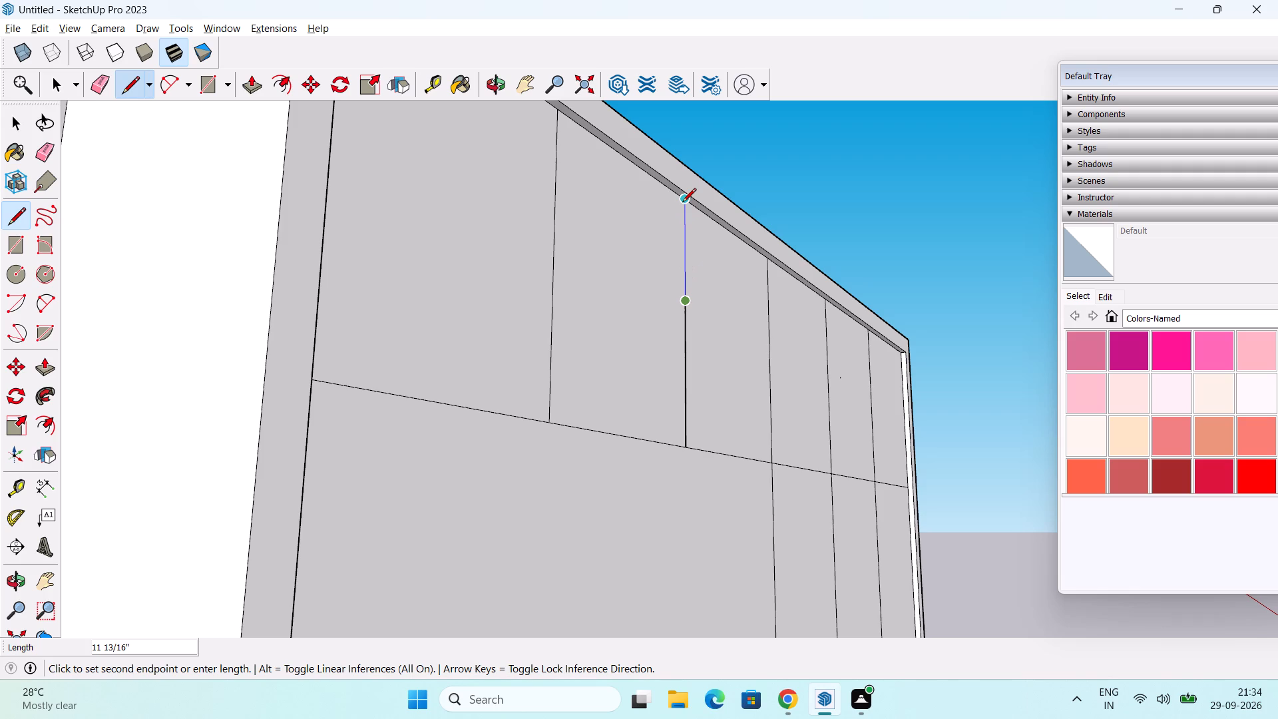
click(682, 203)
Draw a horizontal line about 5' 11 5/8" long from the left end of the middle columns' lower horizontal line to the panel's left inner edge.
scroll(704, 205, up, 6)
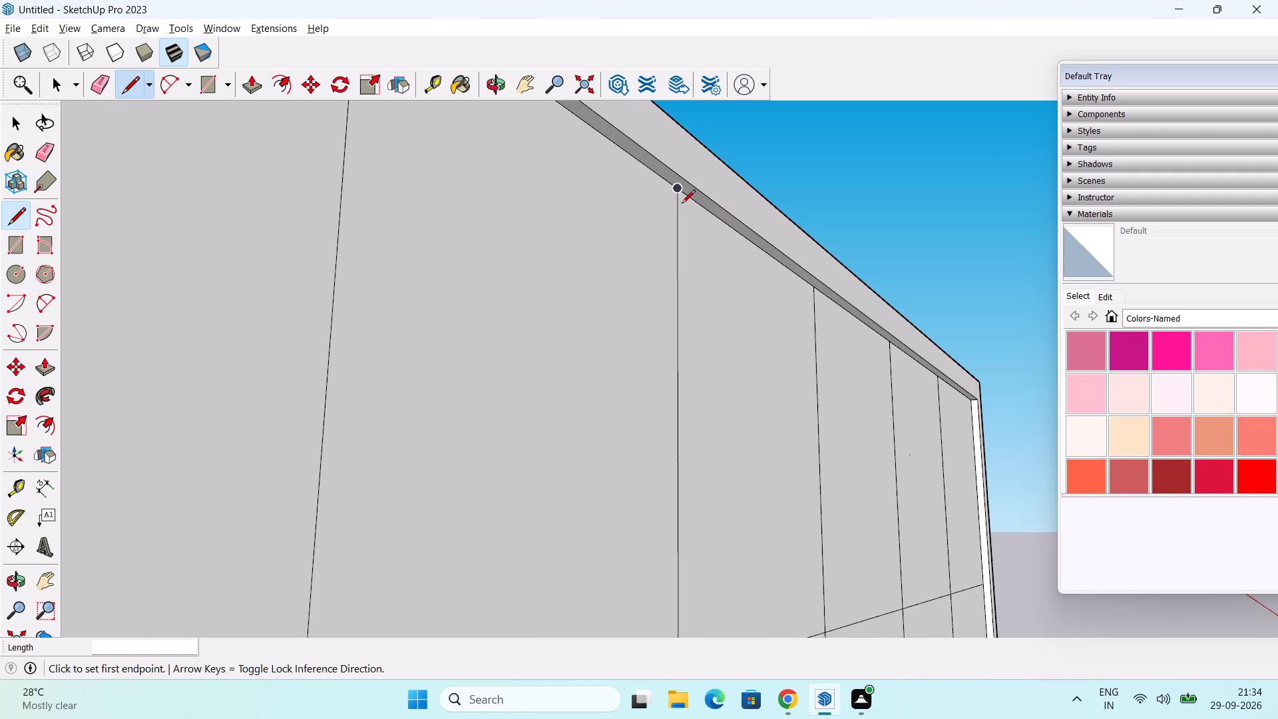
scroll(779, 248, down, 17)
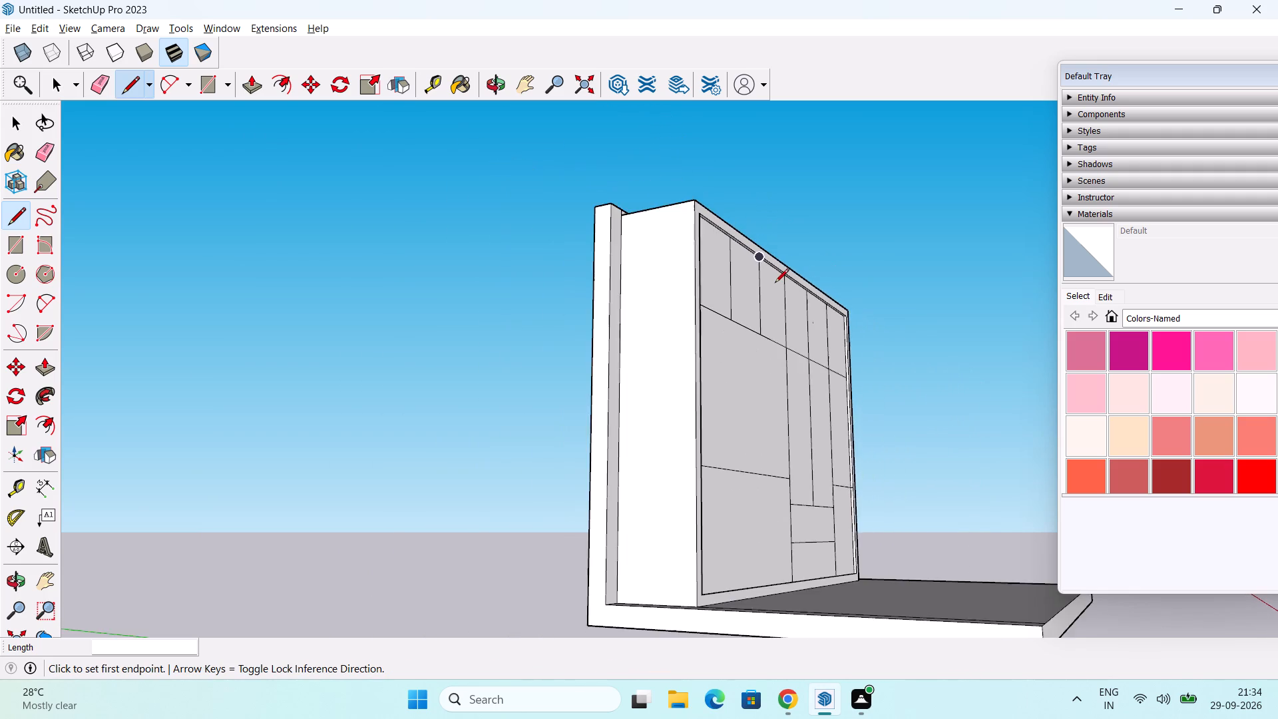
scroll(776, 284, down, 3)
middle_drag(787, 310, 377, 448)
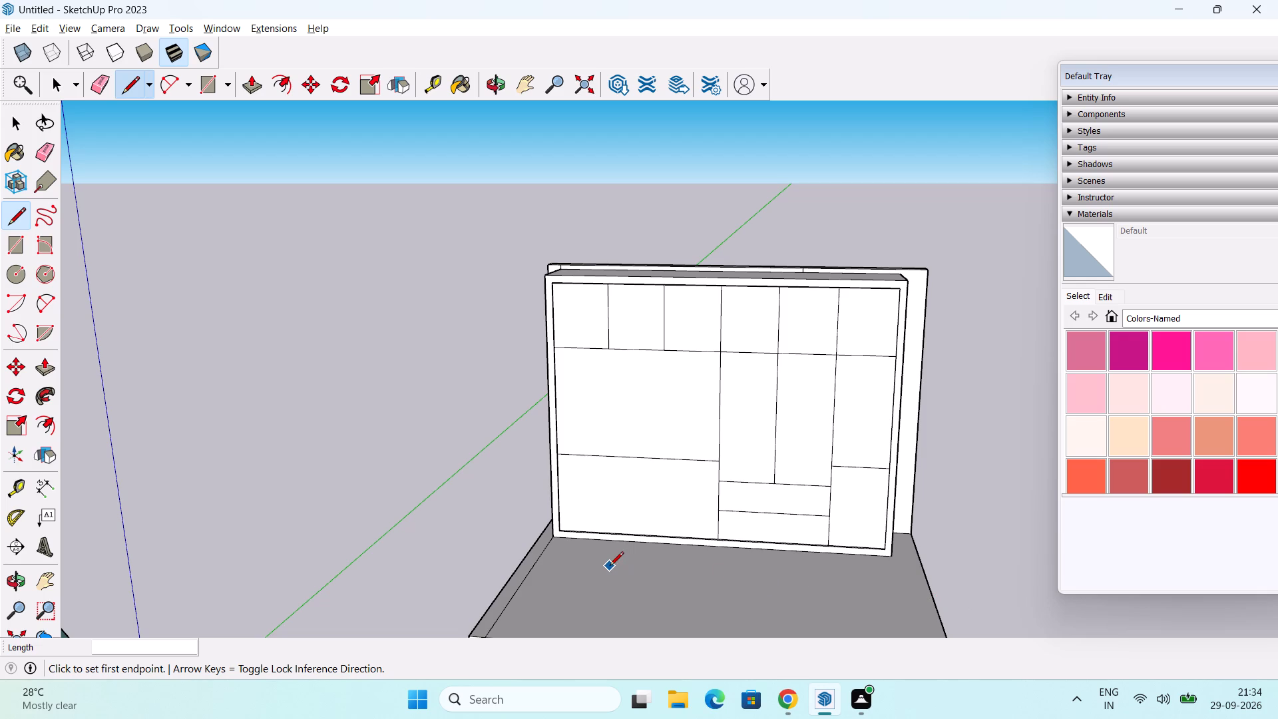
middle_drag(610, 558, 635, 532)
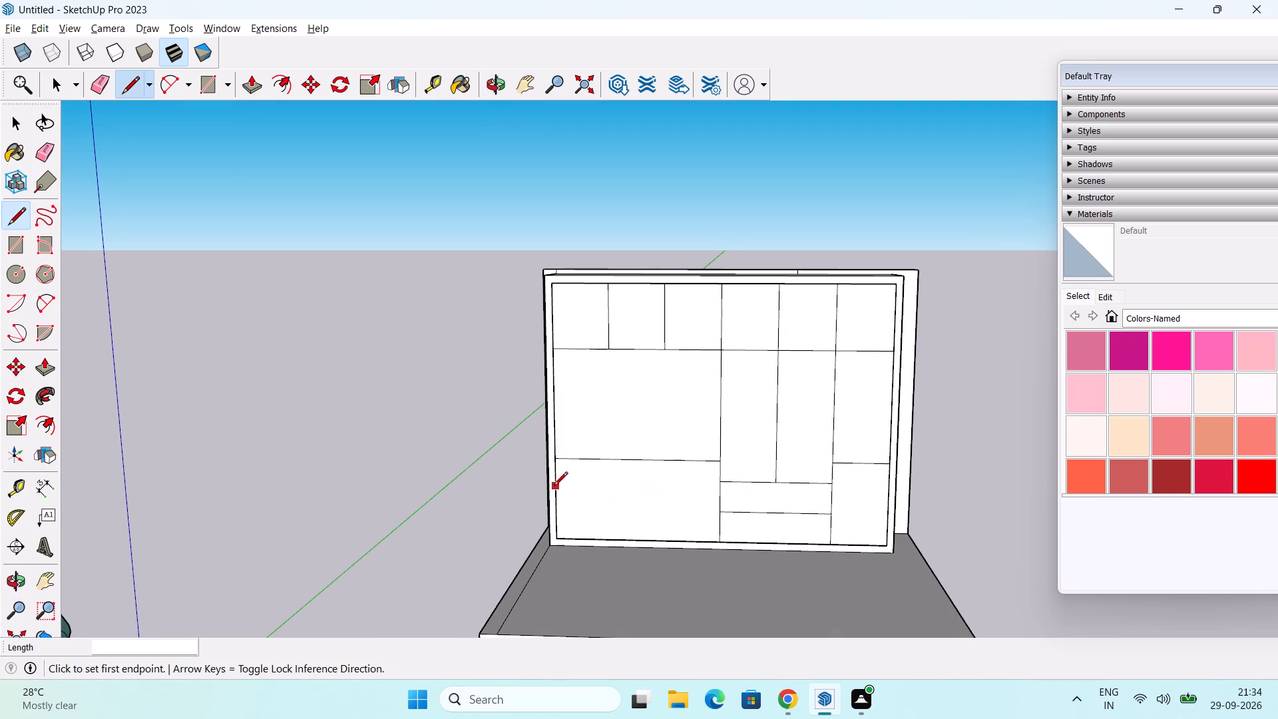
scroll(576, 481, up, 1)
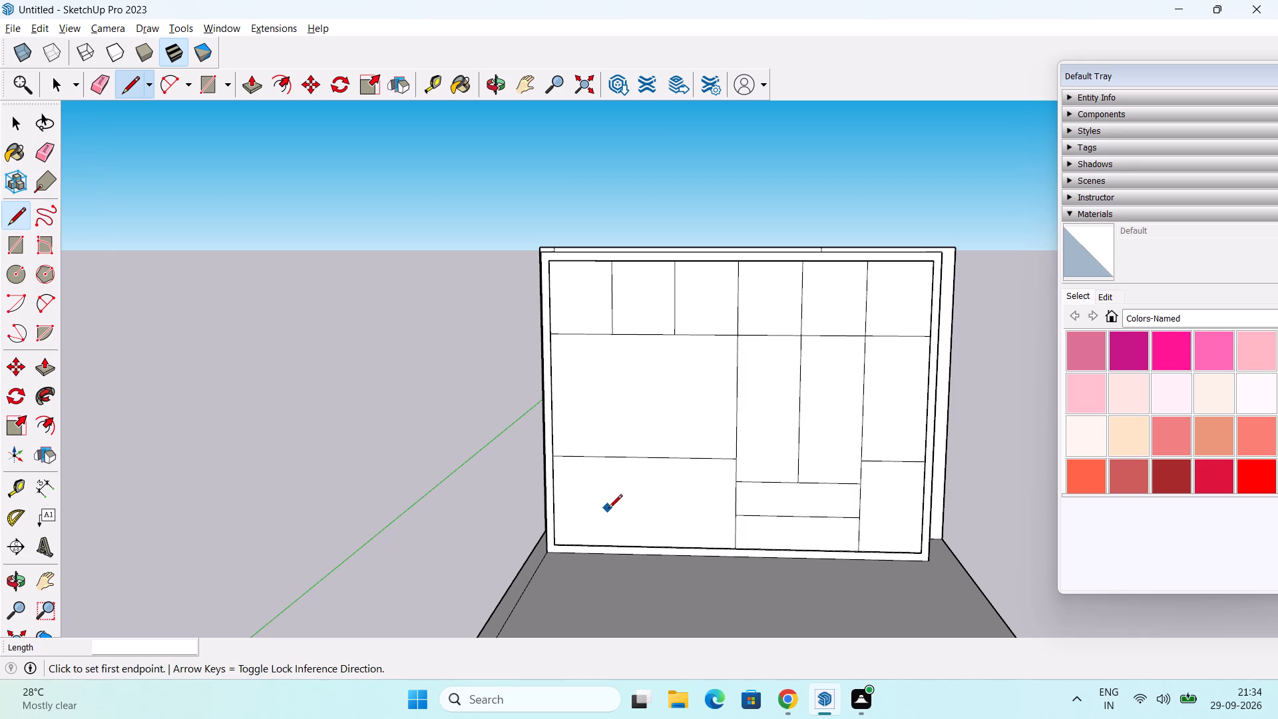
middle_drag(619, 521, 623, 441)
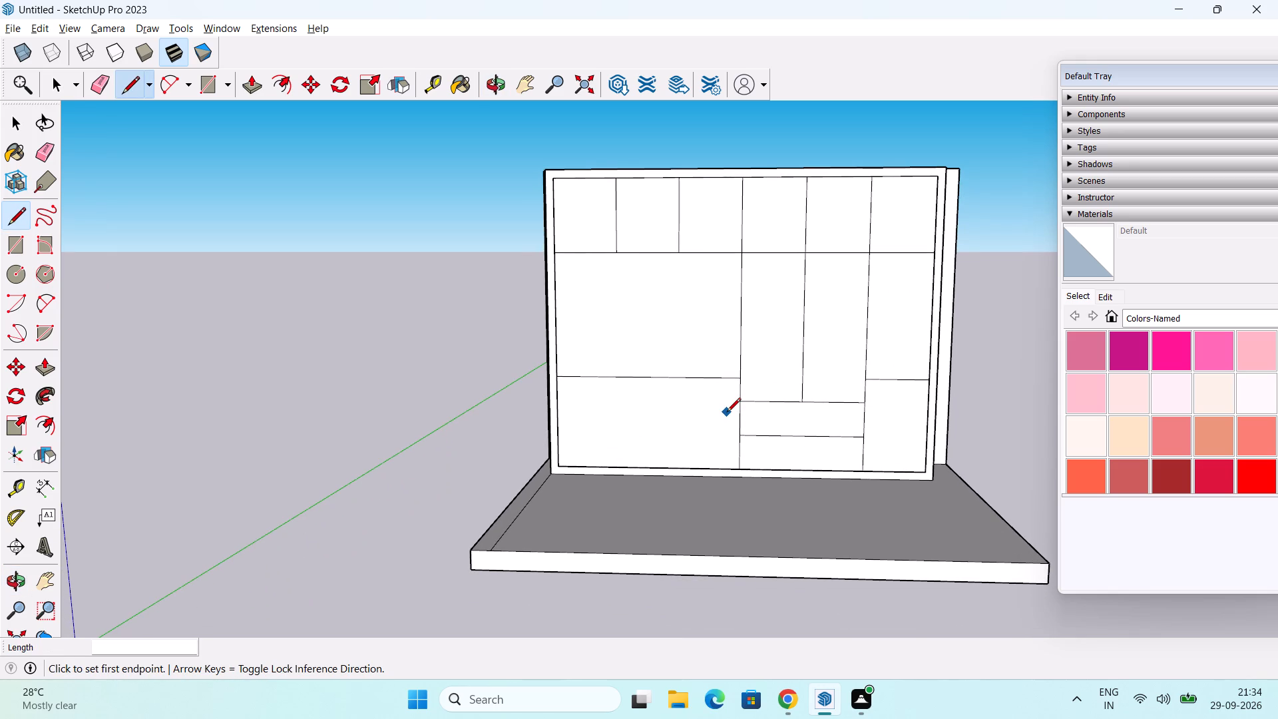
middle_drag(727, 413, 950, 423)
scroll(666, 412, up, 3)
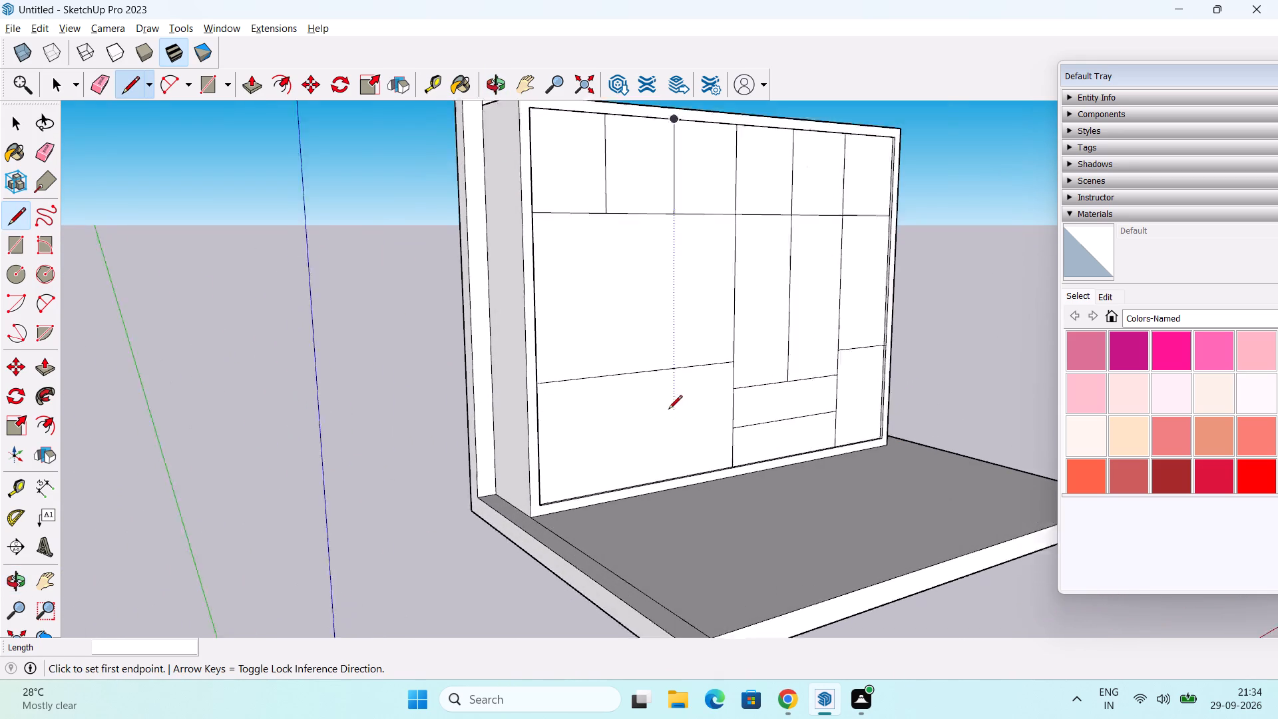
scroll(668, 410, up, 1)
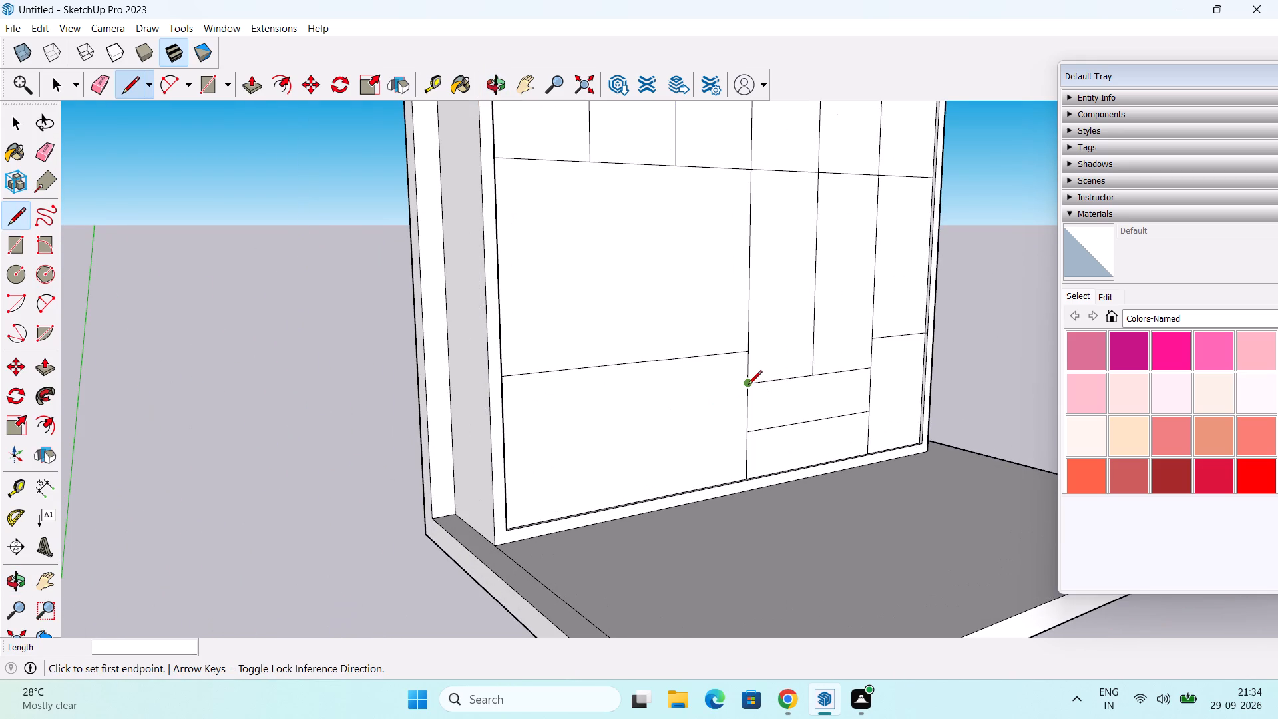
click(748, 385)
middle_drag(553, 402, 285, 397)
scroll(453, 391, up, 8)
middle_drag(454, 373, 418, 373)
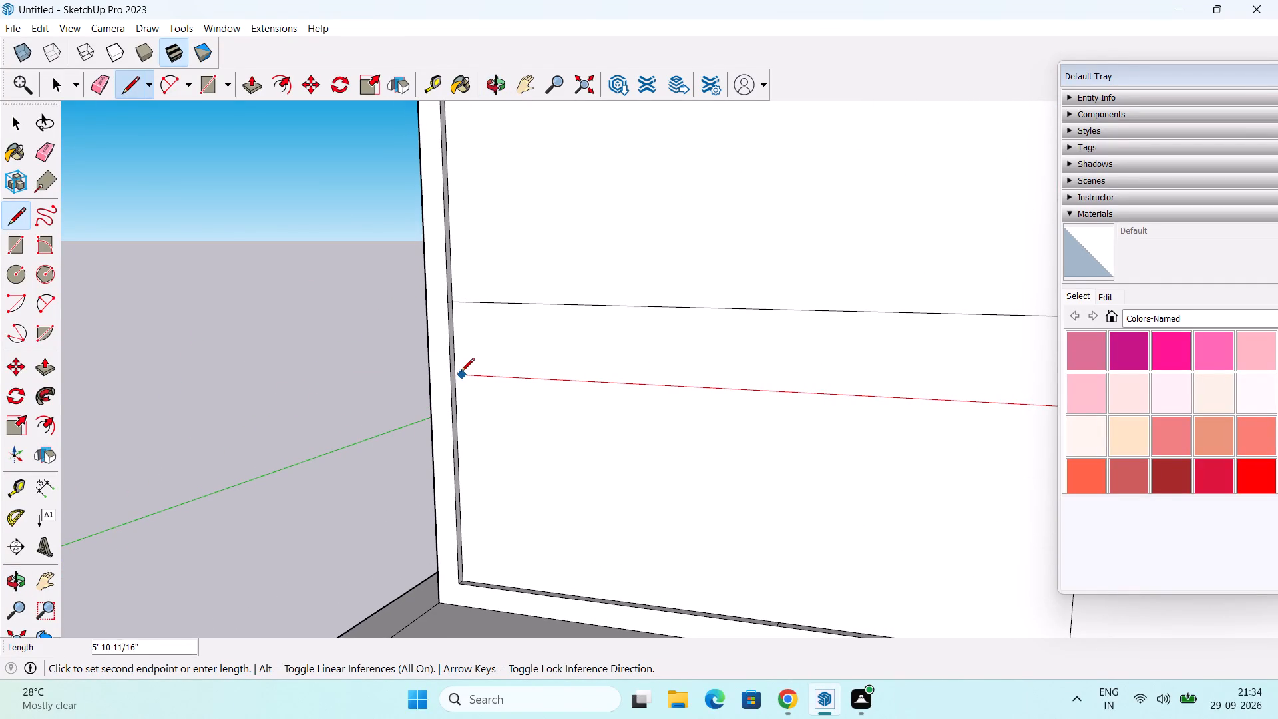
click(459, 373)
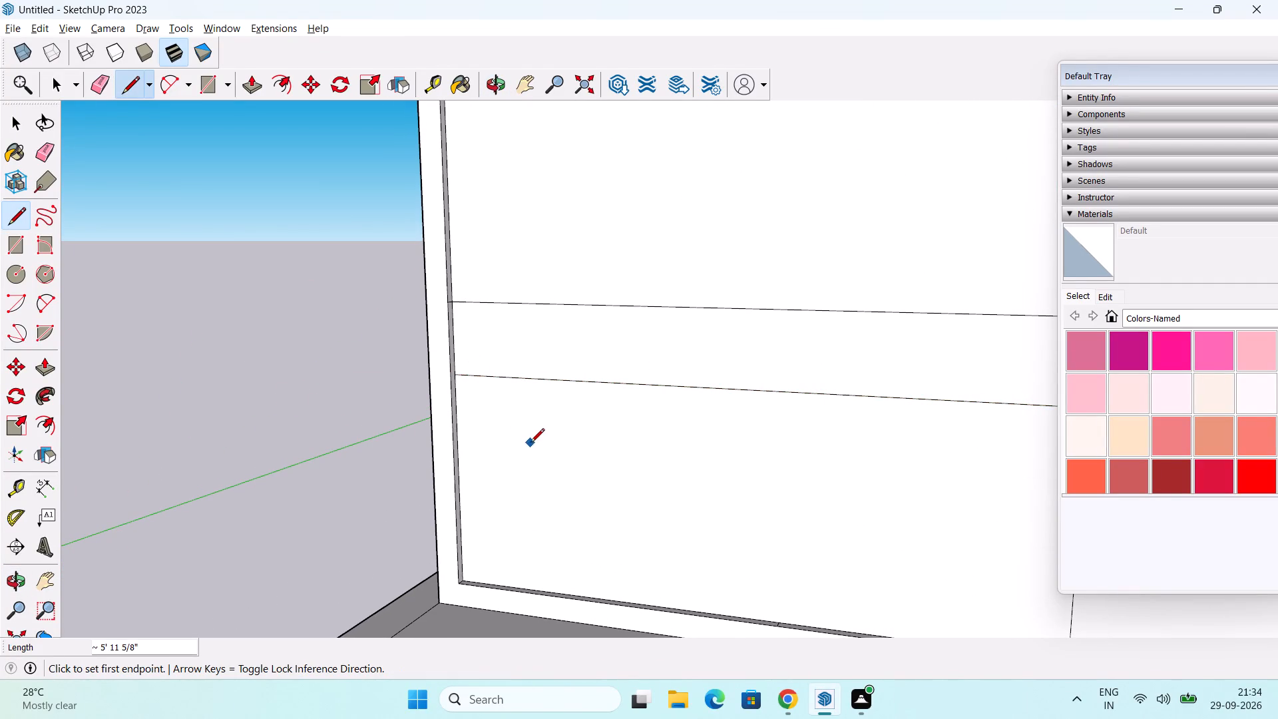
Draw a 3' vertical line from the left section's upper horizontal line, aligned with the first top-row divider, down to the bottom inner edge.
scroll(538, 447, down, 3)
middle_drag(582, 501, 662, 493)
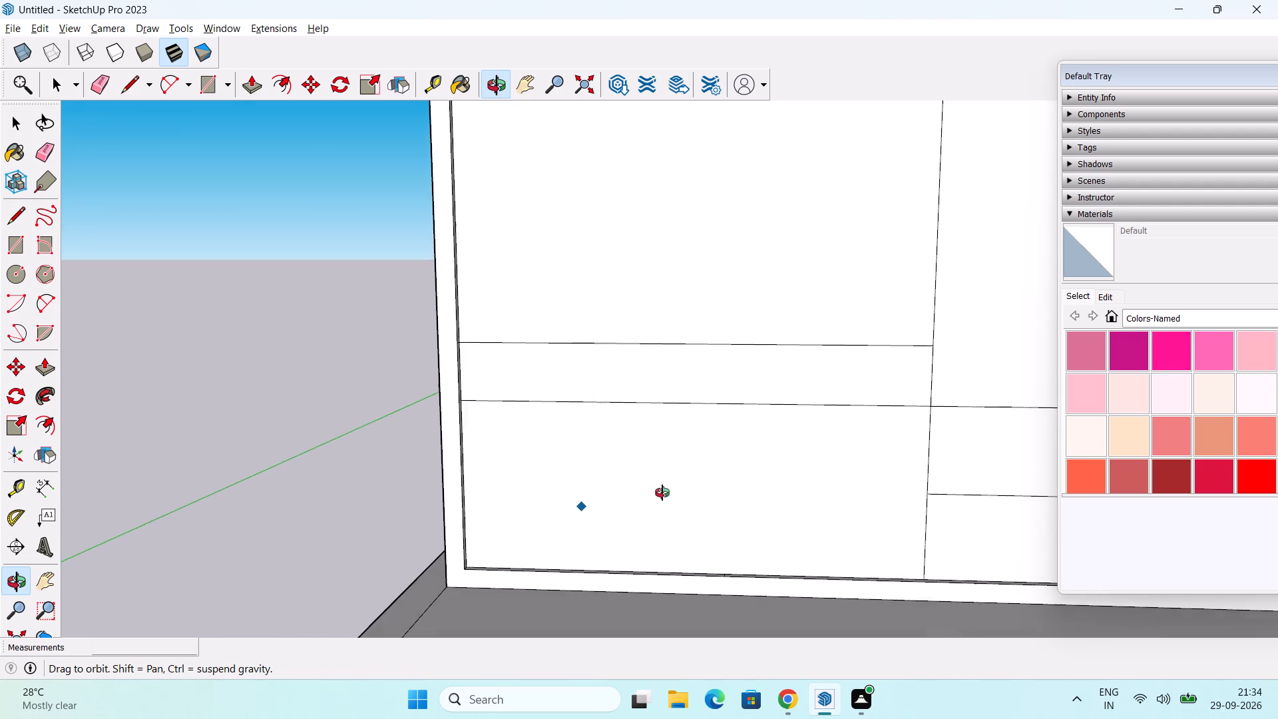
middle_drag(662, 493, 686, 483)
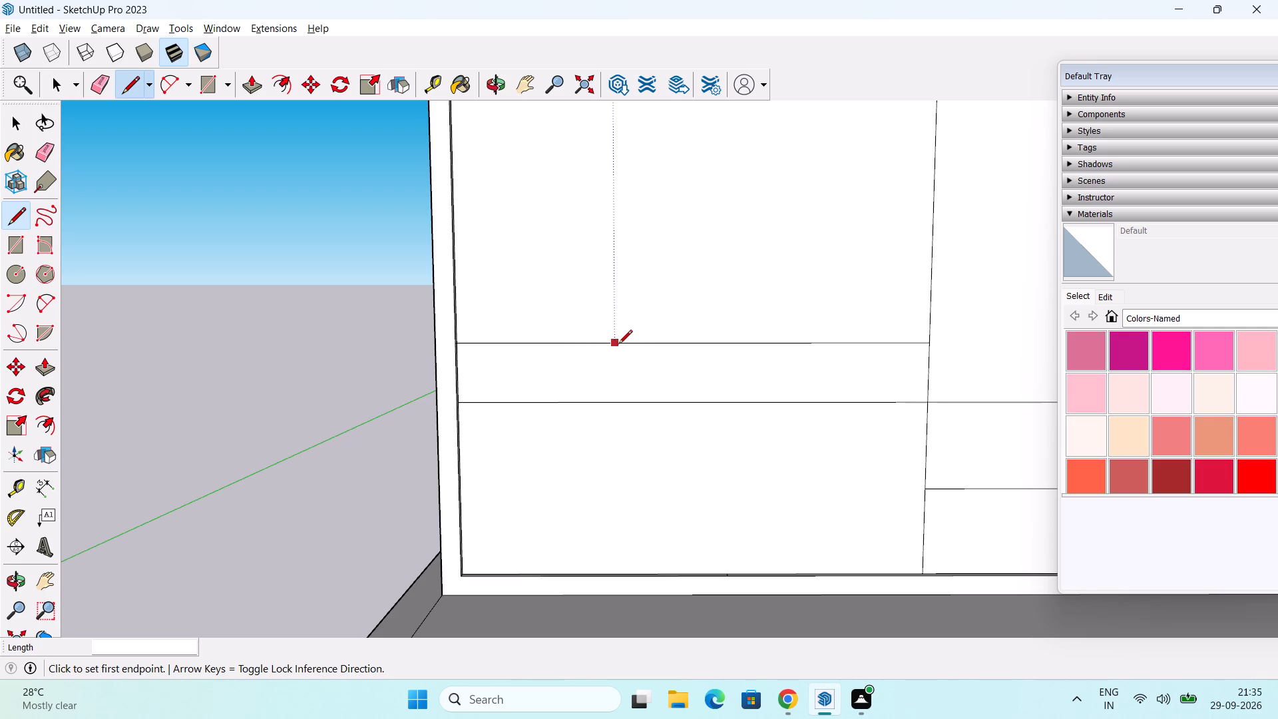
click(618, 344)
scroll(616, 562, up, 2)
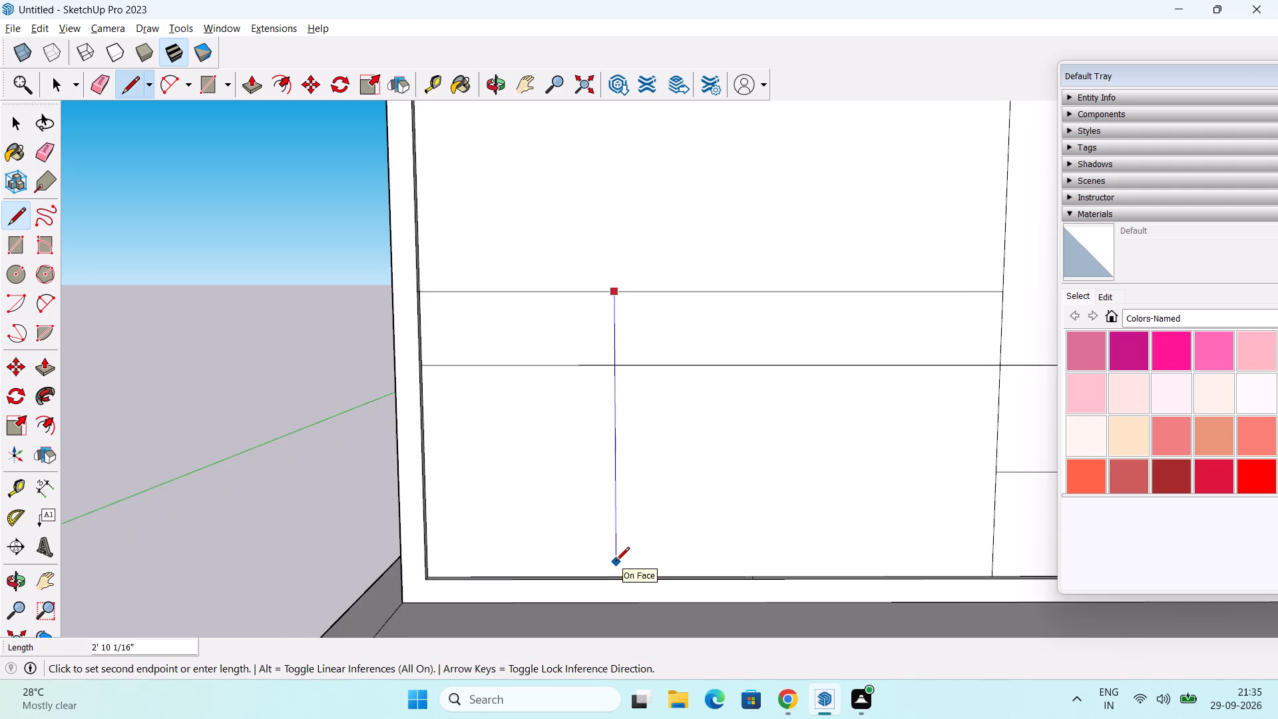
scroll(616, 562, up, 2)
middle_drag(616, 562, 615, 606)
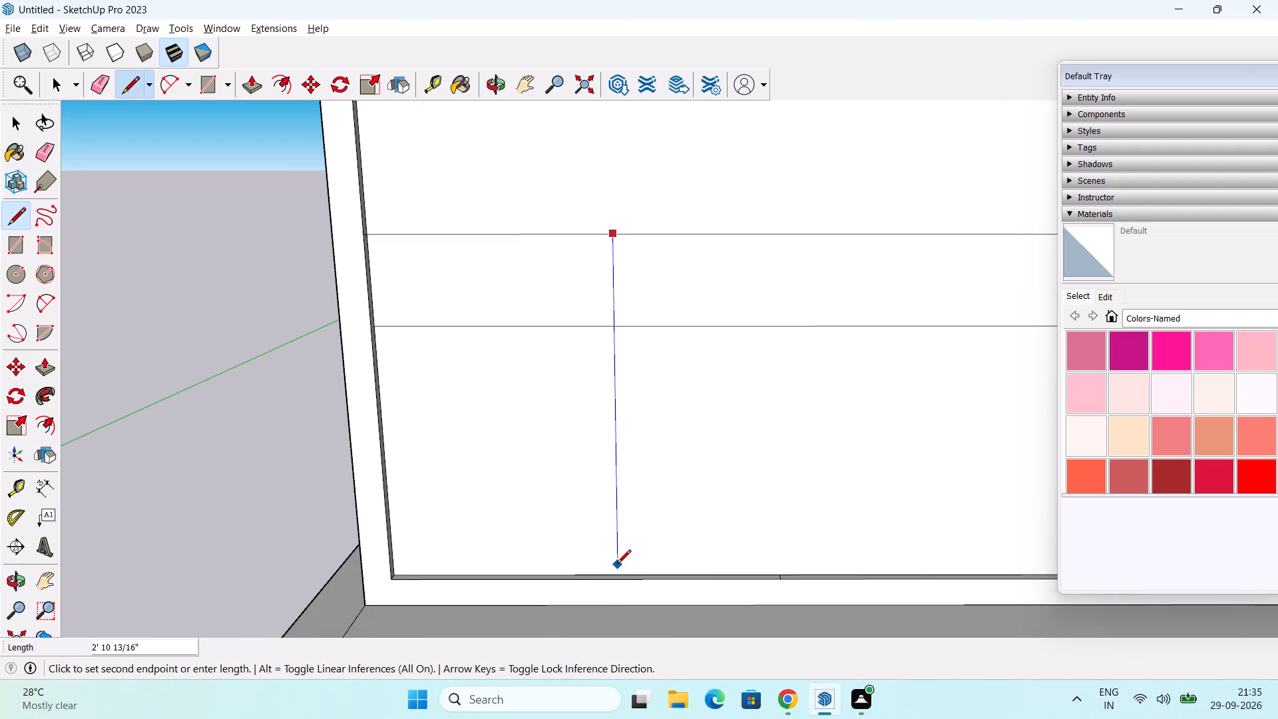
scroll(617, 572, up, 3)
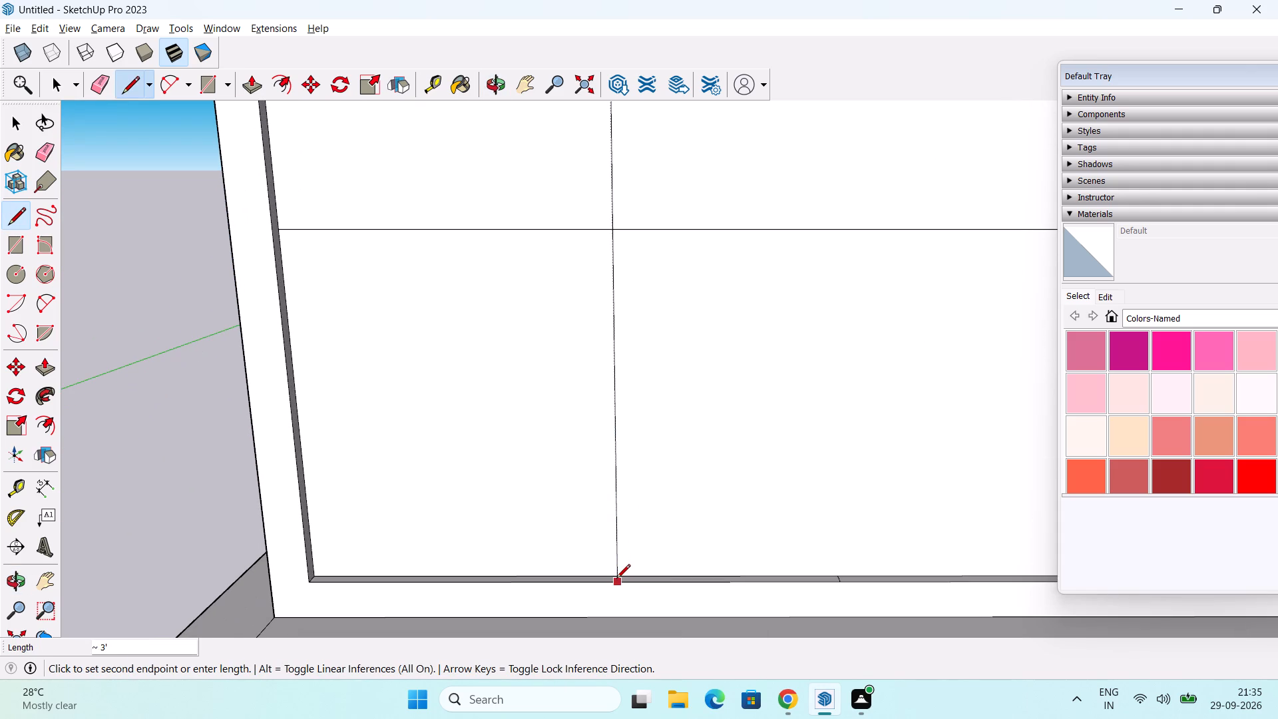
click(616, 573)
key(Escape)
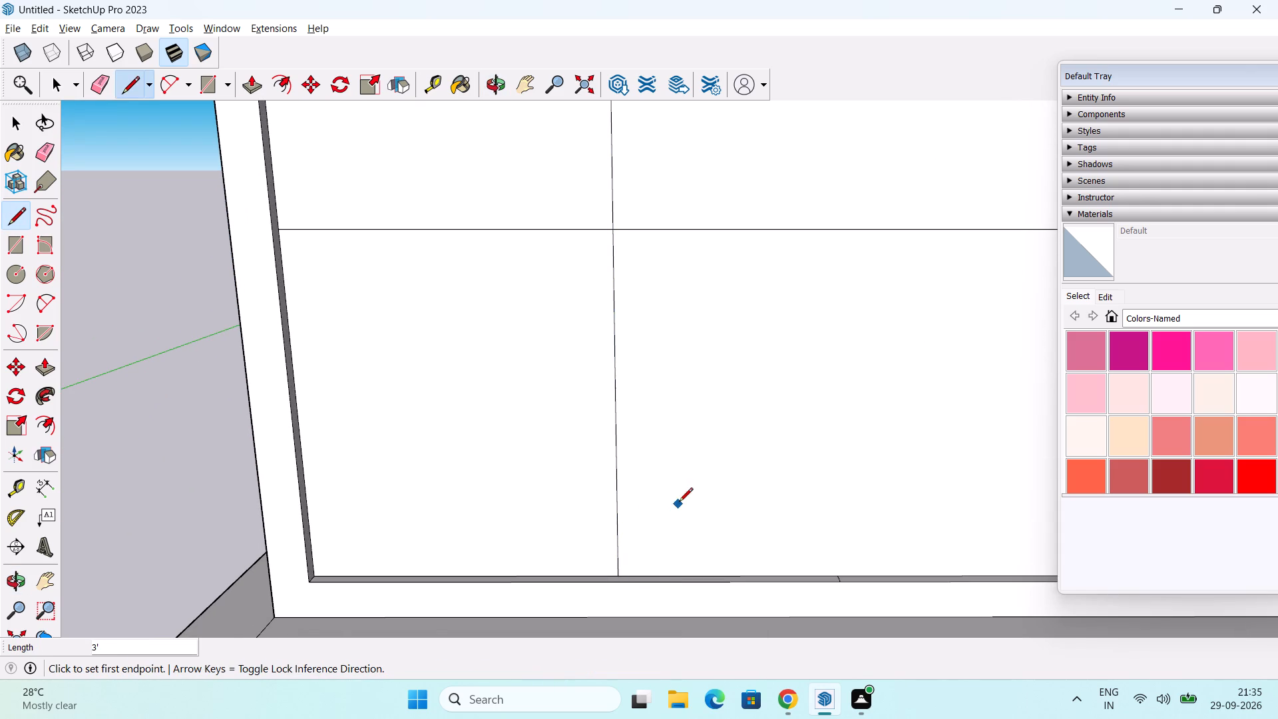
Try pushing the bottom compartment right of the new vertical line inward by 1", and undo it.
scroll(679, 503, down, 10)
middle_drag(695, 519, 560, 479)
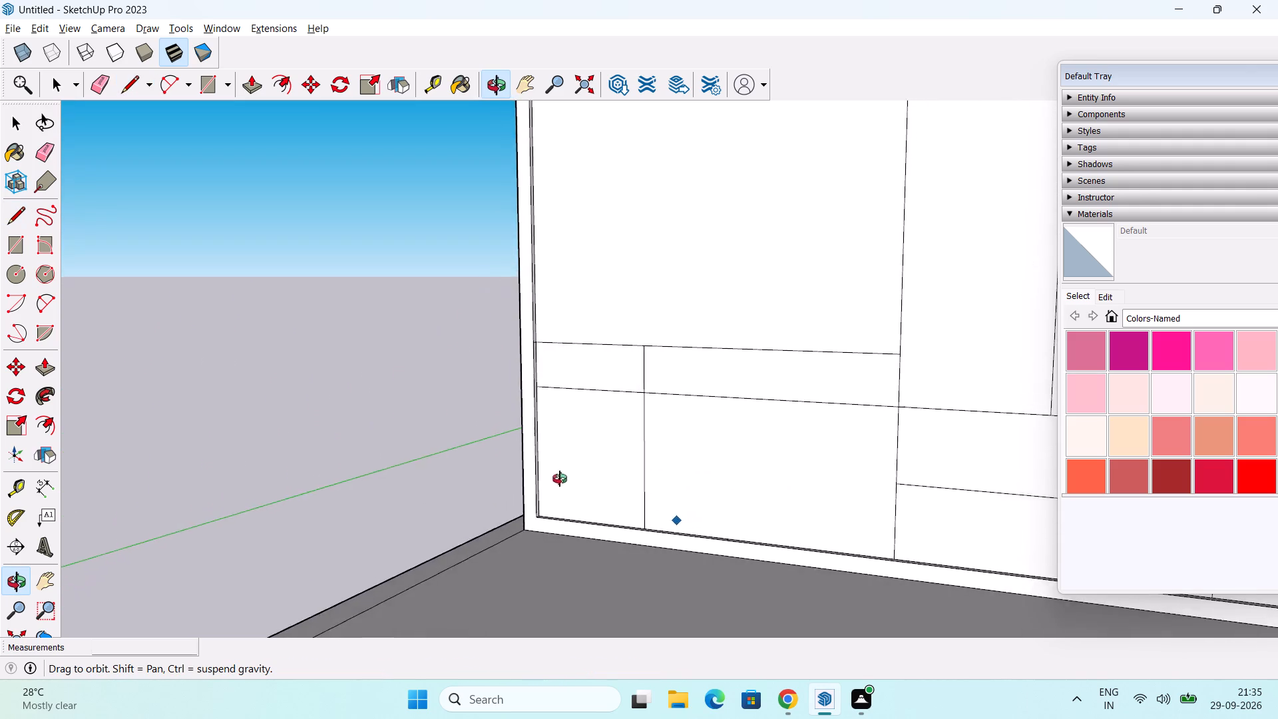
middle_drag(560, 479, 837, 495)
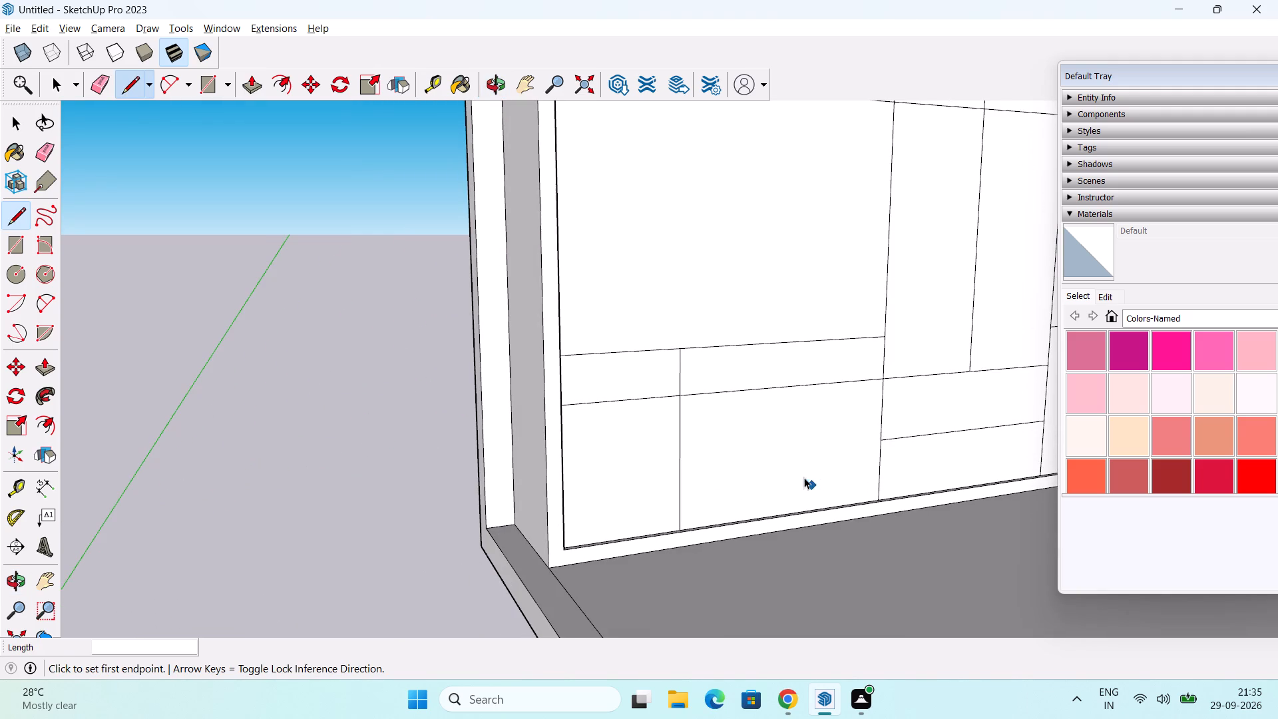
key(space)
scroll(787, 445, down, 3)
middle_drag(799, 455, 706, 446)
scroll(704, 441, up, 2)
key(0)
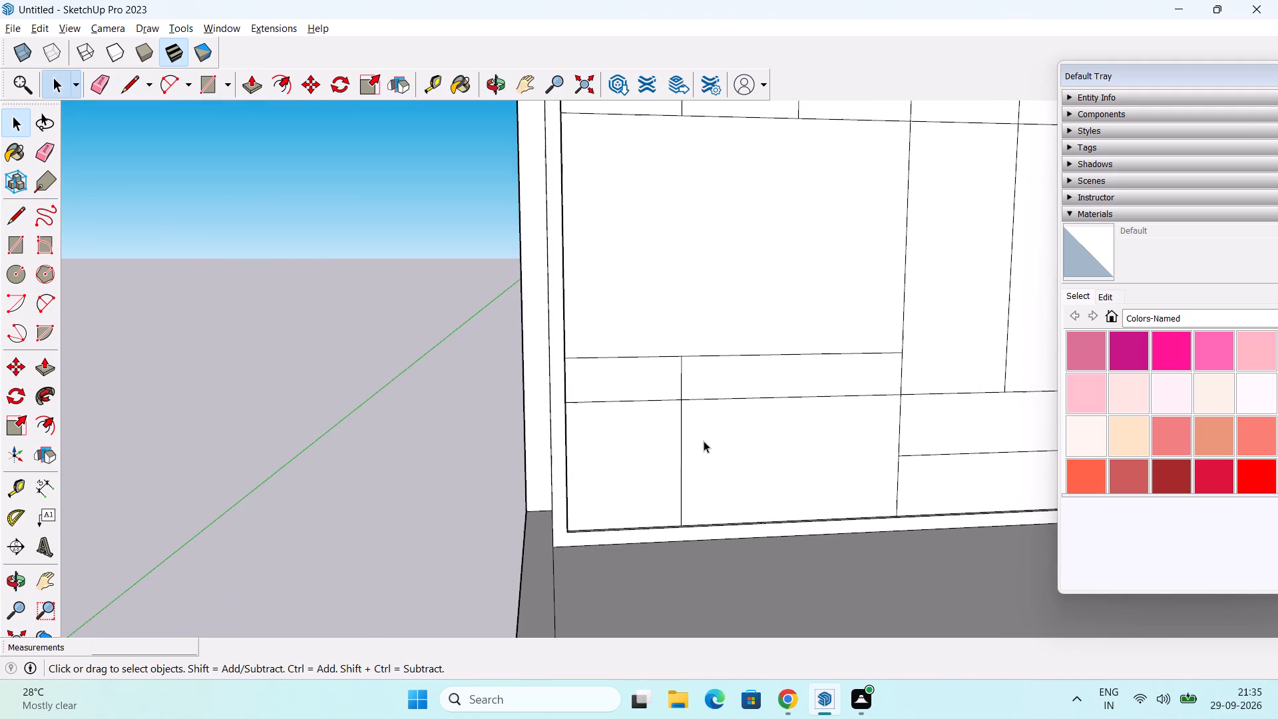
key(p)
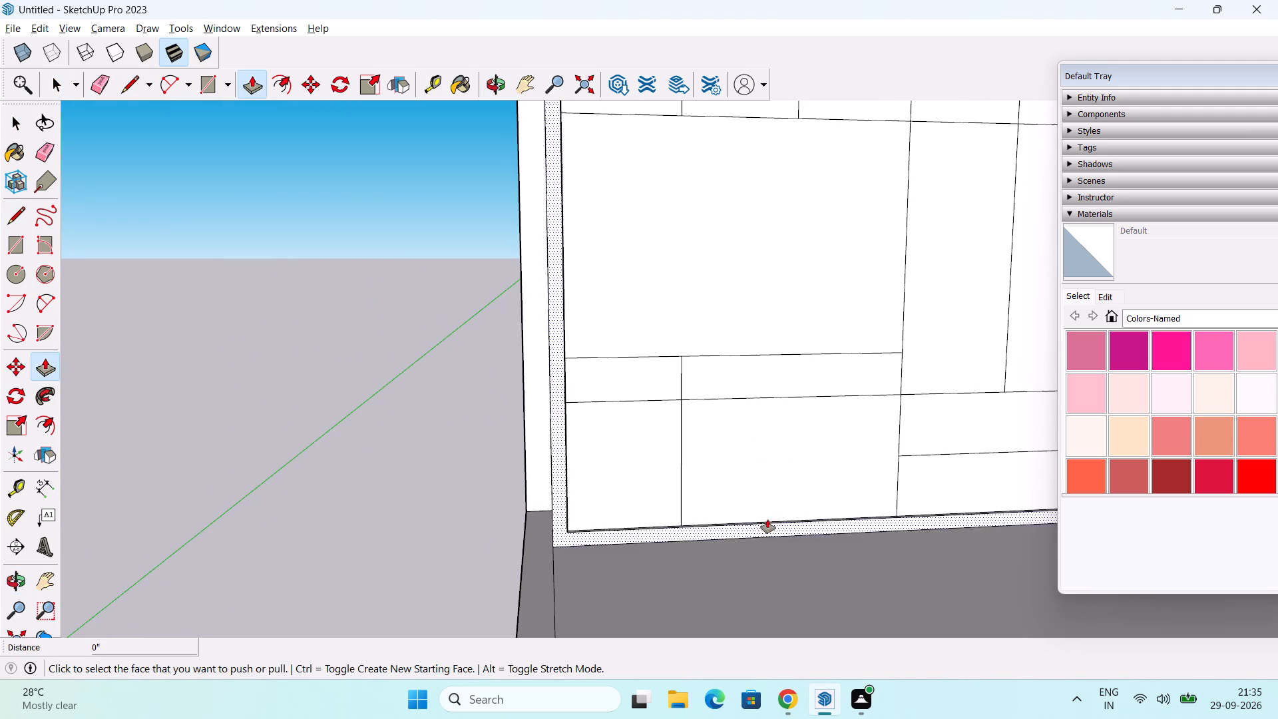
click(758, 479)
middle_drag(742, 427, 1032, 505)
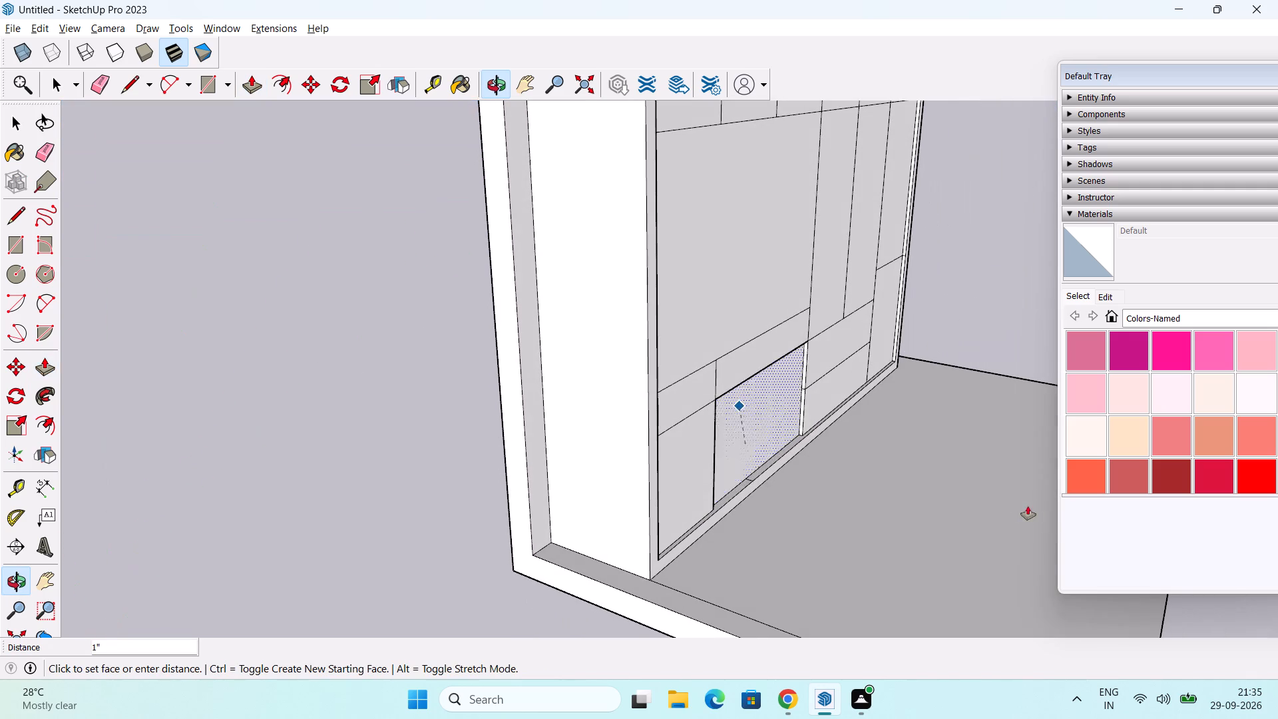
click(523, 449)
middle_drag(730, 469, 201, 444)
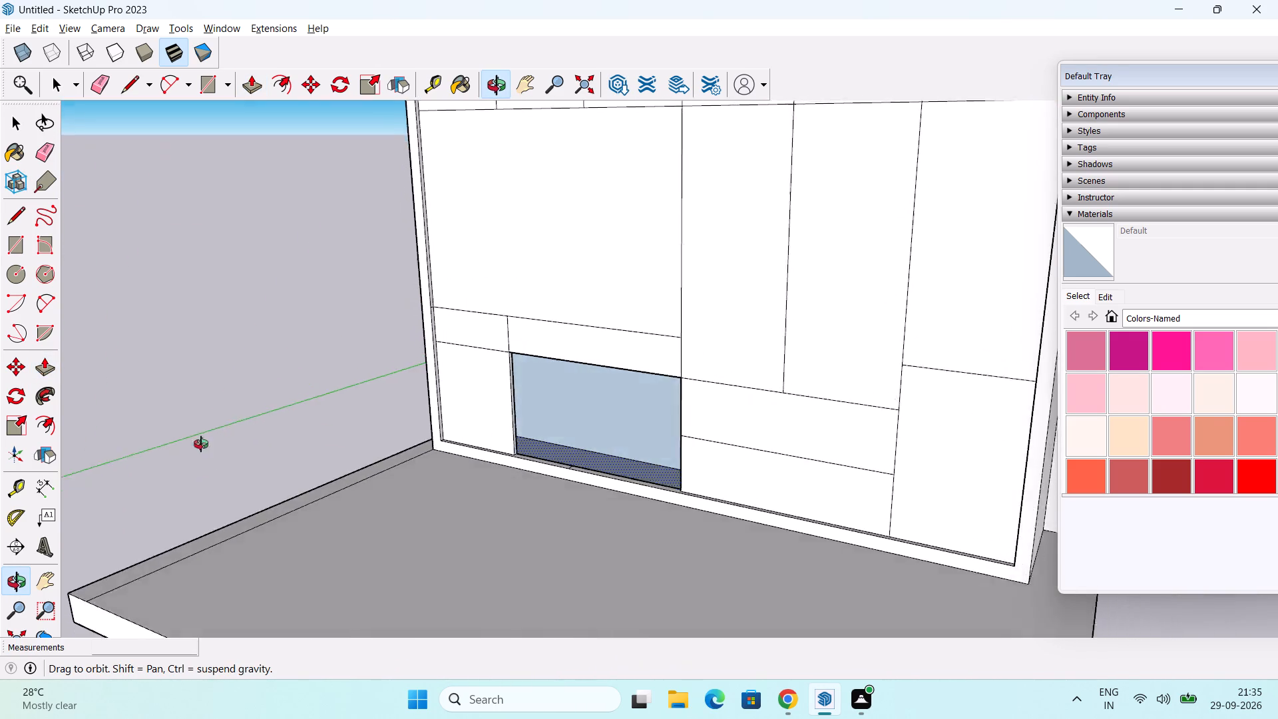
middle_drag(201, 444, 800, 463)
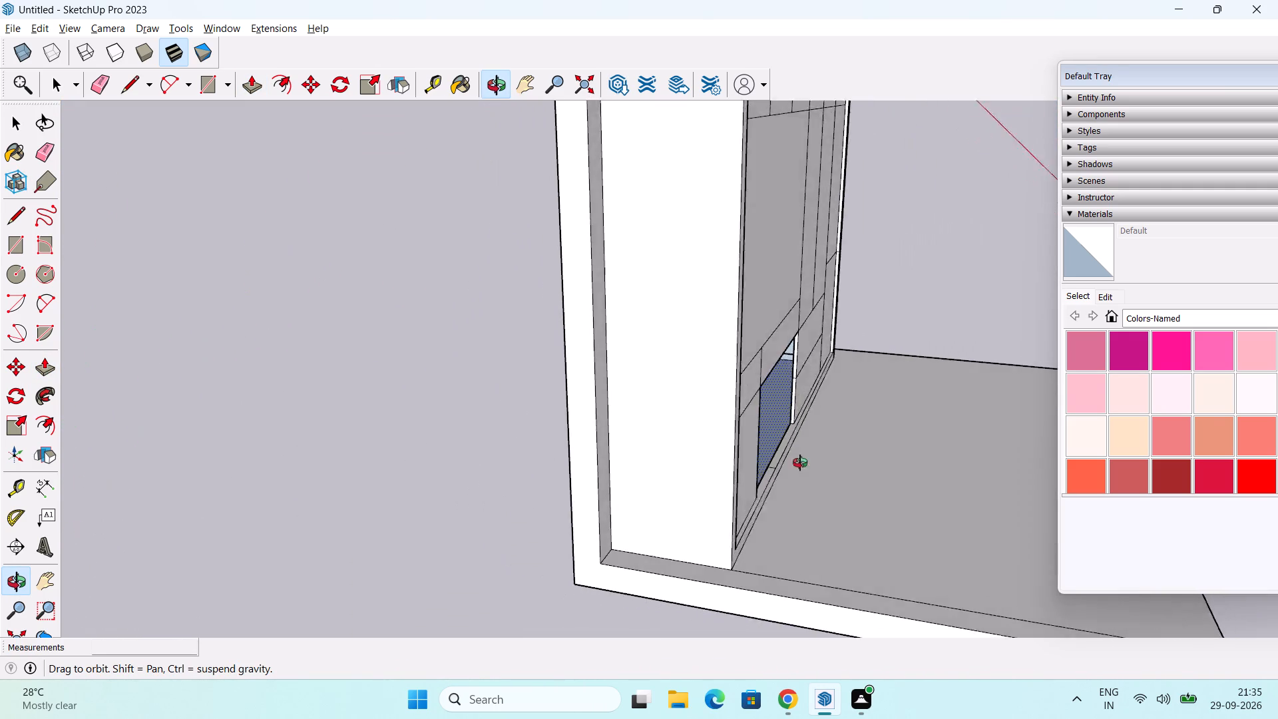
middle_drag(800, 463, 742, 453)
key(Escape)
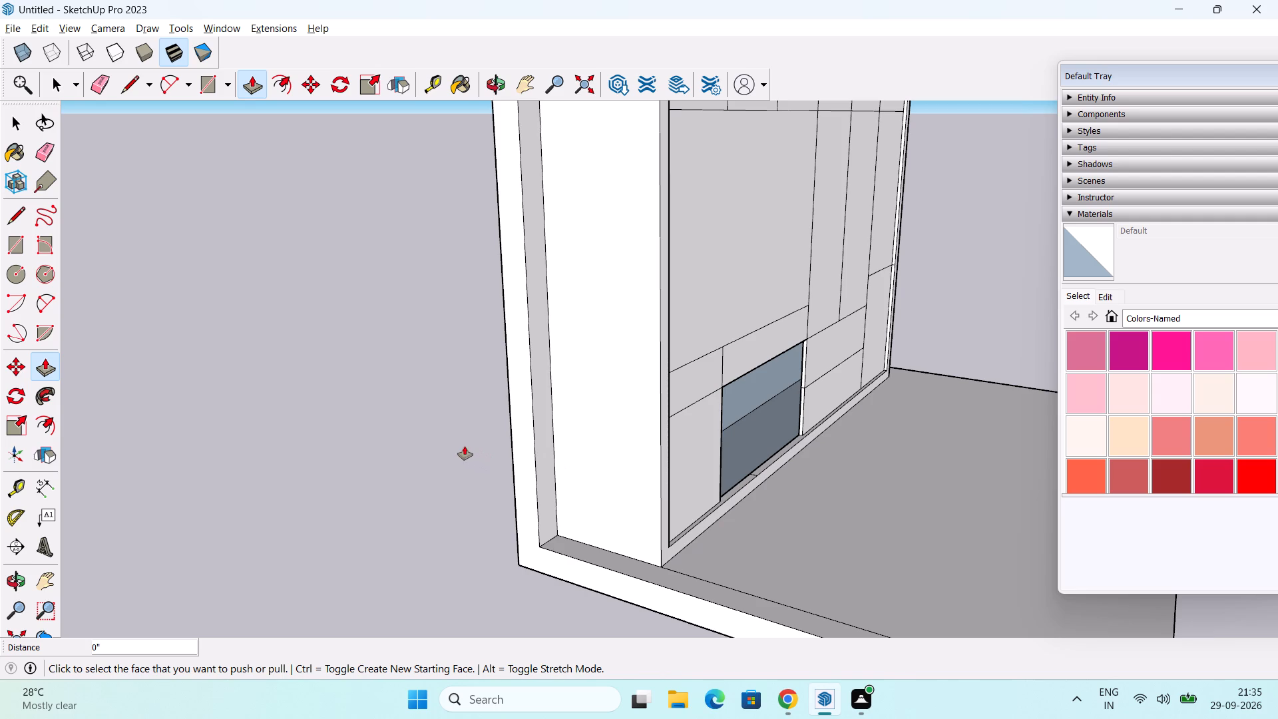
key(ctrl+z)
Push the bottom compartment right of the new vertical line inward by 1".
click(755, 425)
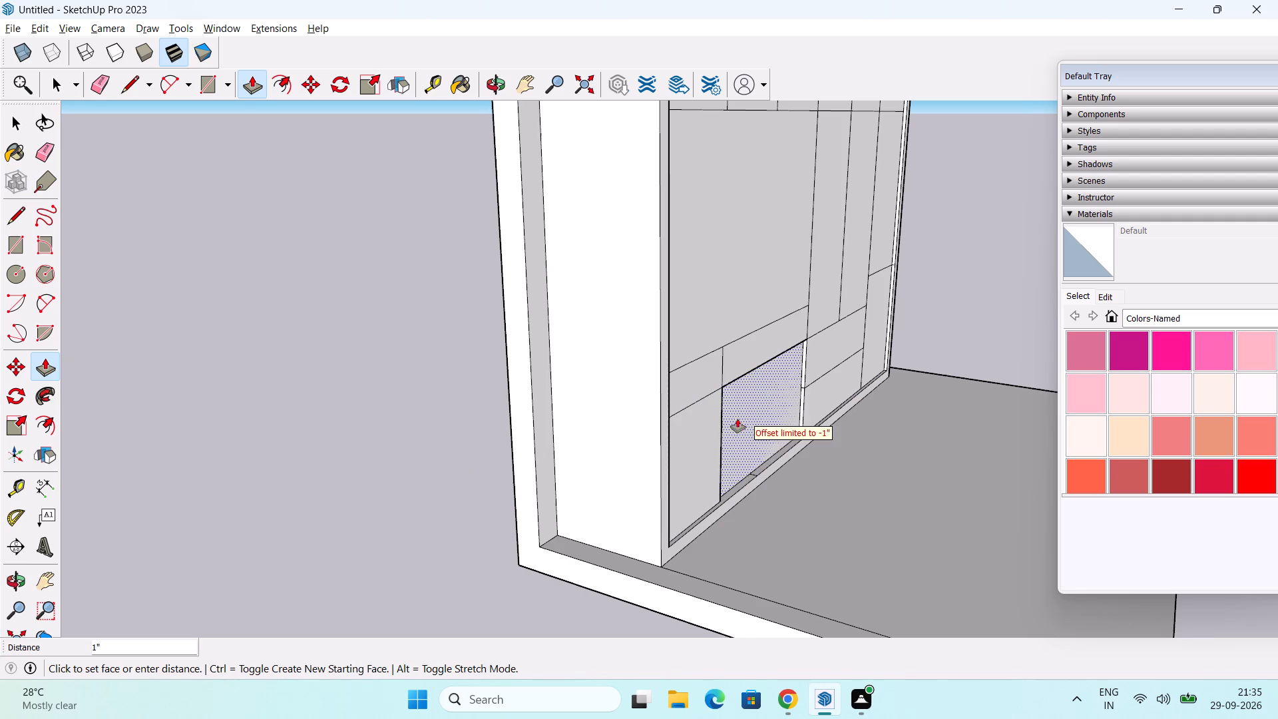
click(638, 434)
middle_drag(787, 427, 353, 460)
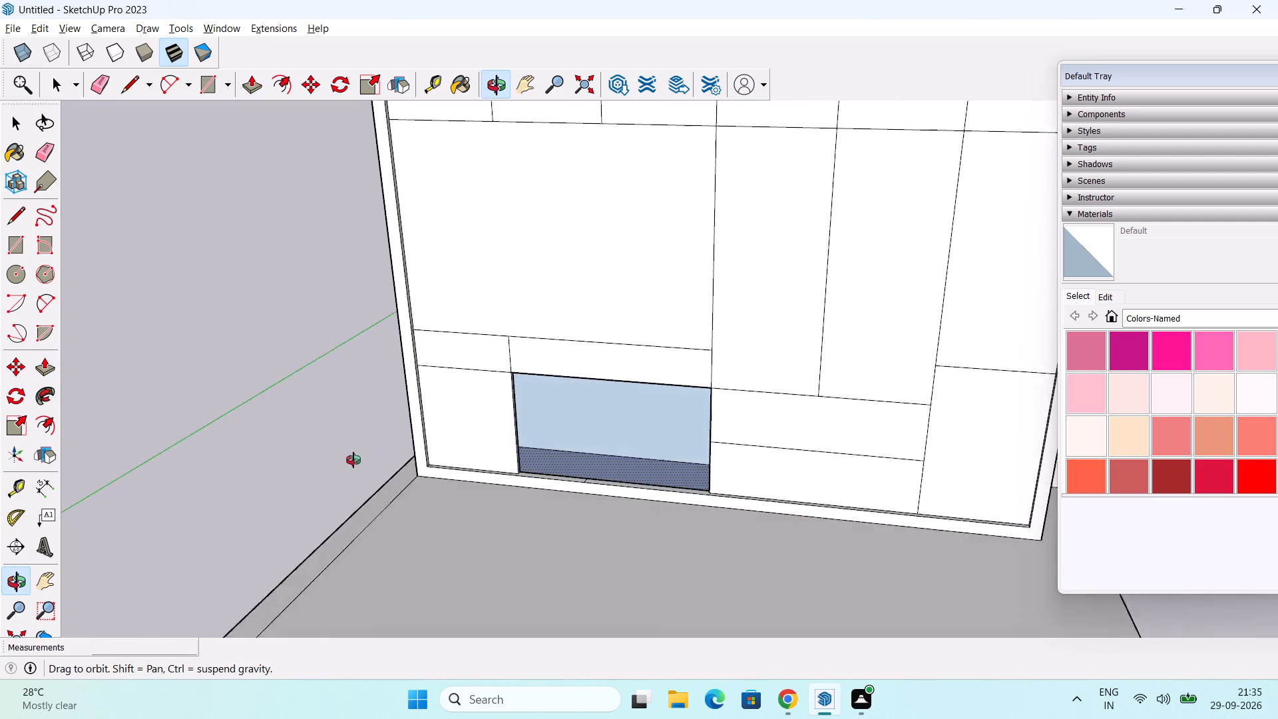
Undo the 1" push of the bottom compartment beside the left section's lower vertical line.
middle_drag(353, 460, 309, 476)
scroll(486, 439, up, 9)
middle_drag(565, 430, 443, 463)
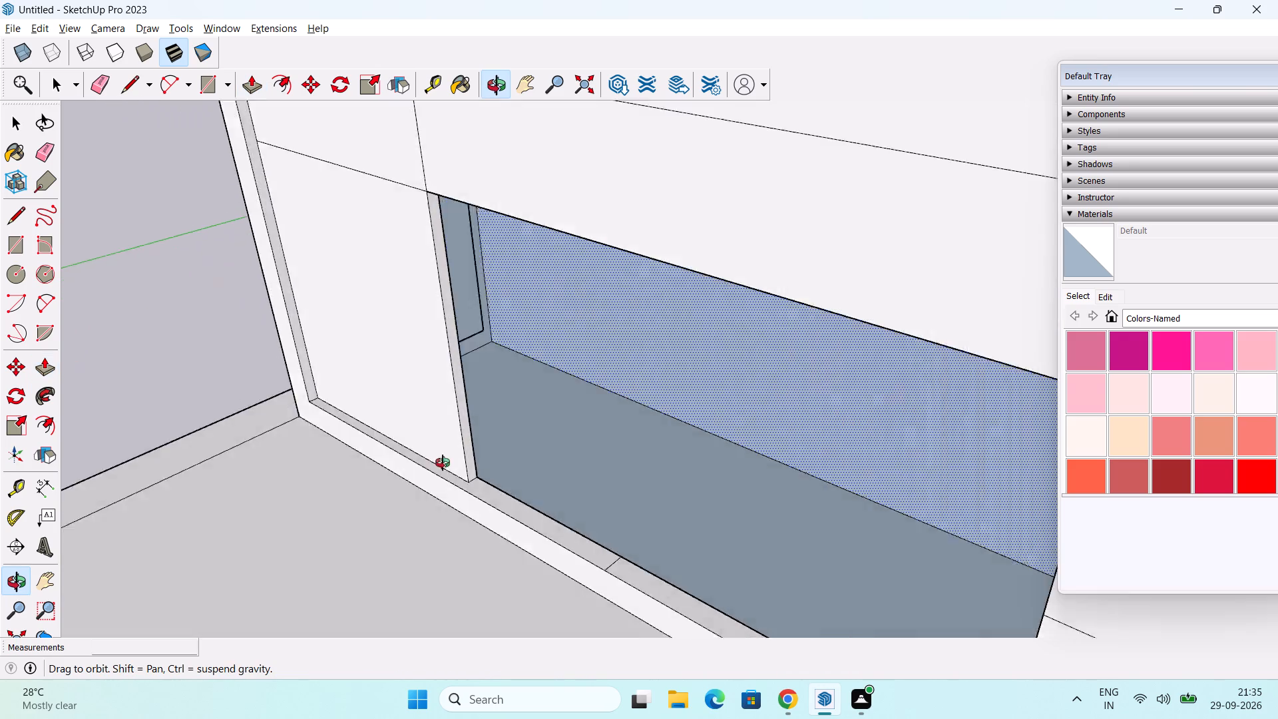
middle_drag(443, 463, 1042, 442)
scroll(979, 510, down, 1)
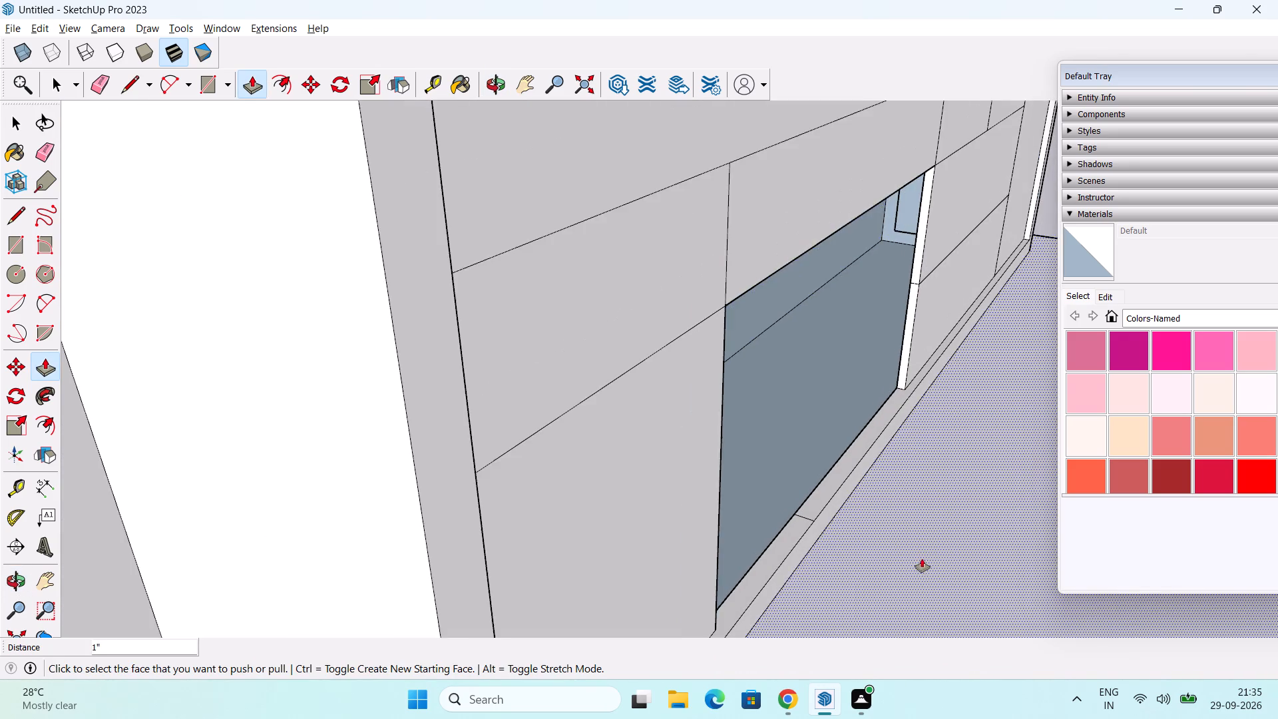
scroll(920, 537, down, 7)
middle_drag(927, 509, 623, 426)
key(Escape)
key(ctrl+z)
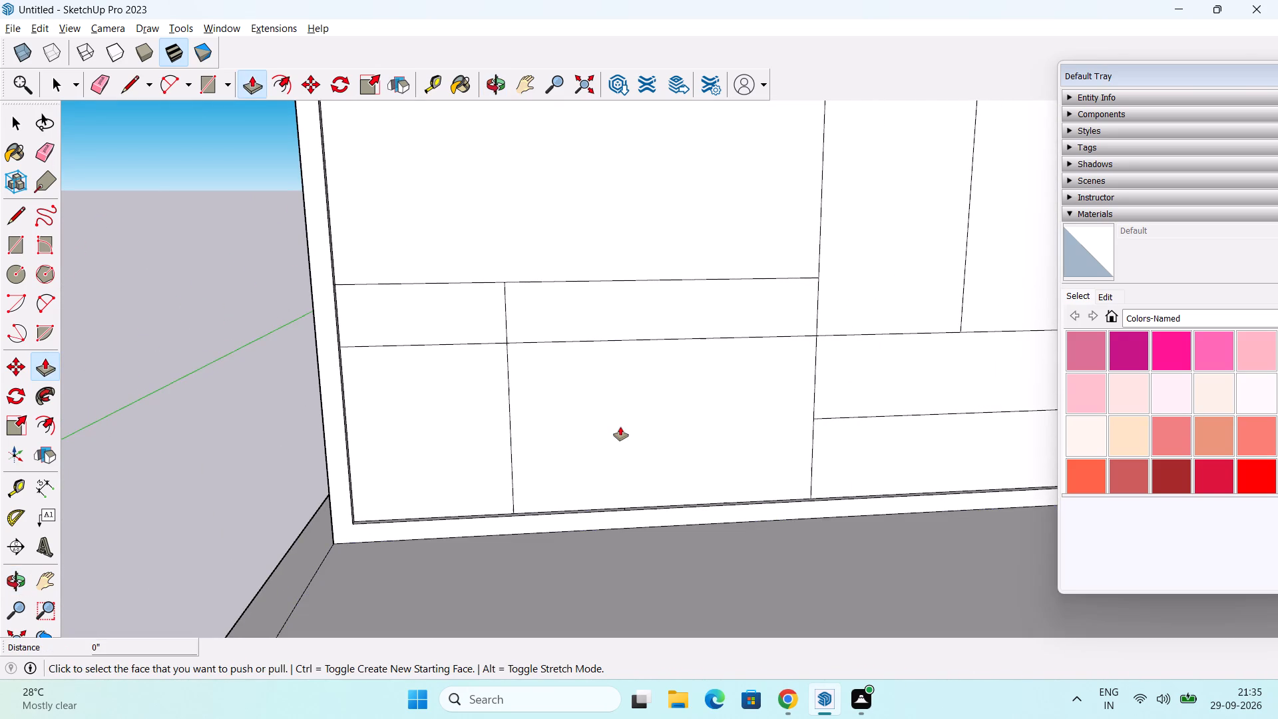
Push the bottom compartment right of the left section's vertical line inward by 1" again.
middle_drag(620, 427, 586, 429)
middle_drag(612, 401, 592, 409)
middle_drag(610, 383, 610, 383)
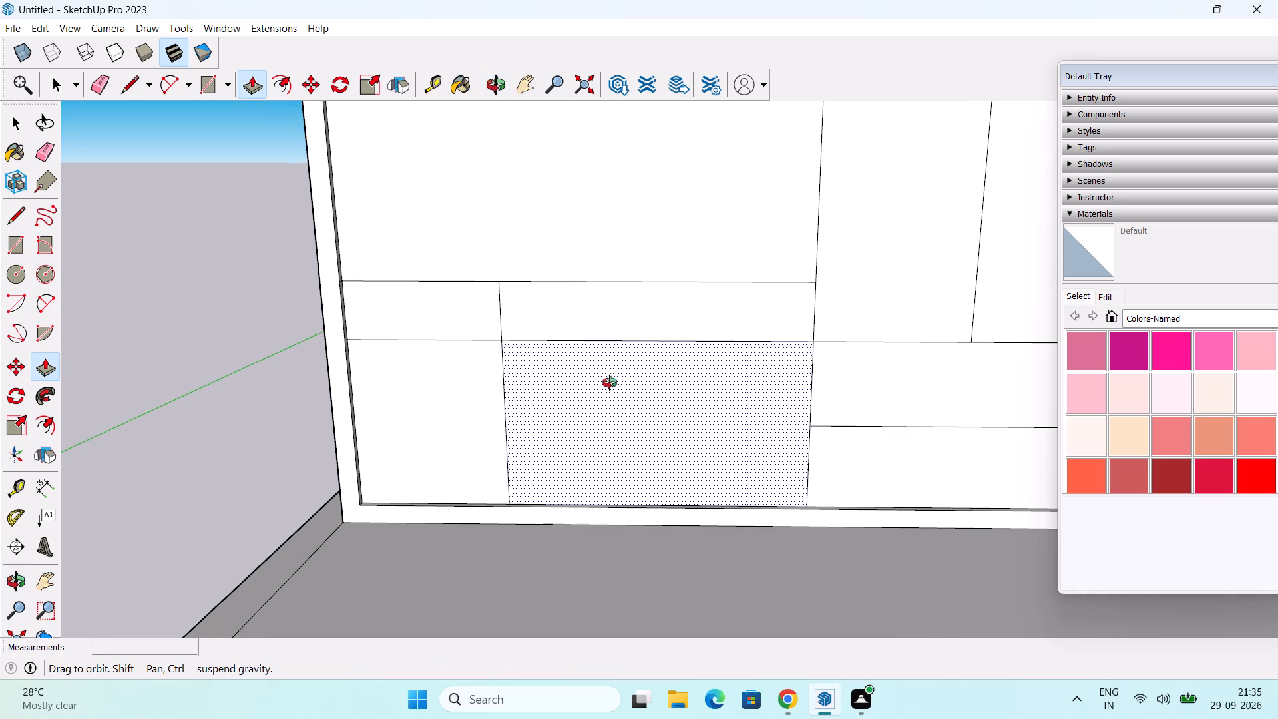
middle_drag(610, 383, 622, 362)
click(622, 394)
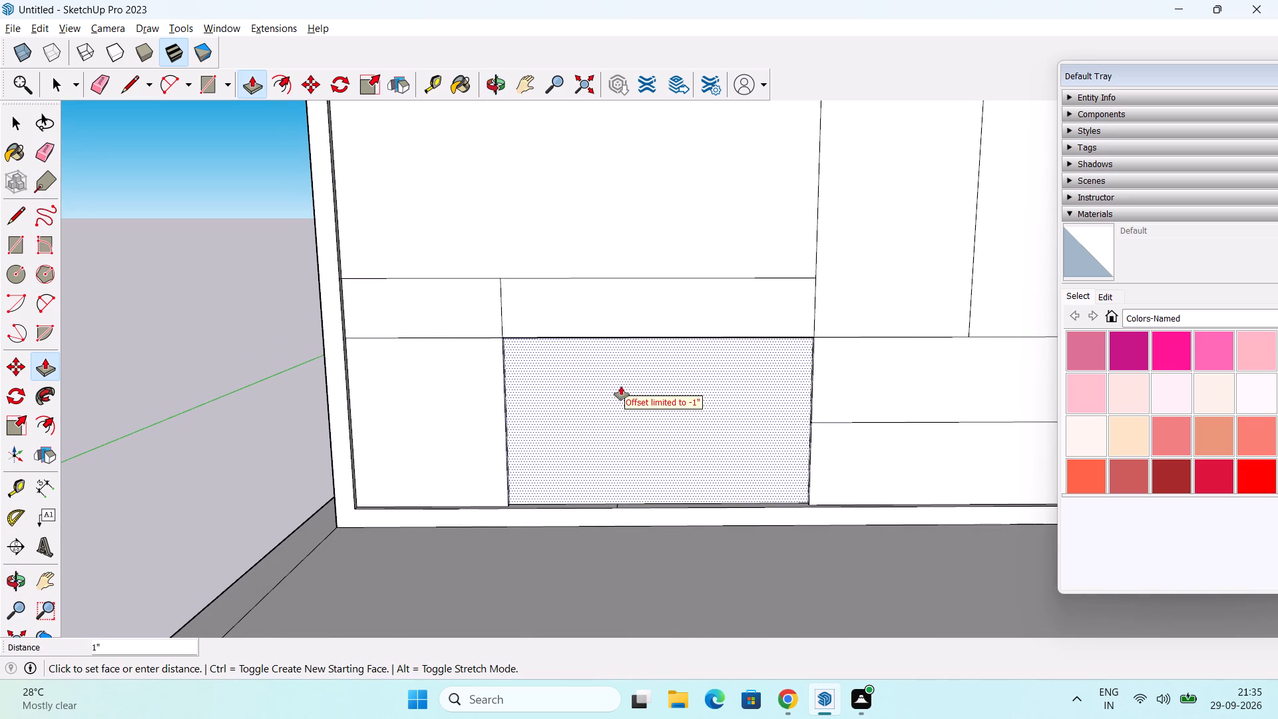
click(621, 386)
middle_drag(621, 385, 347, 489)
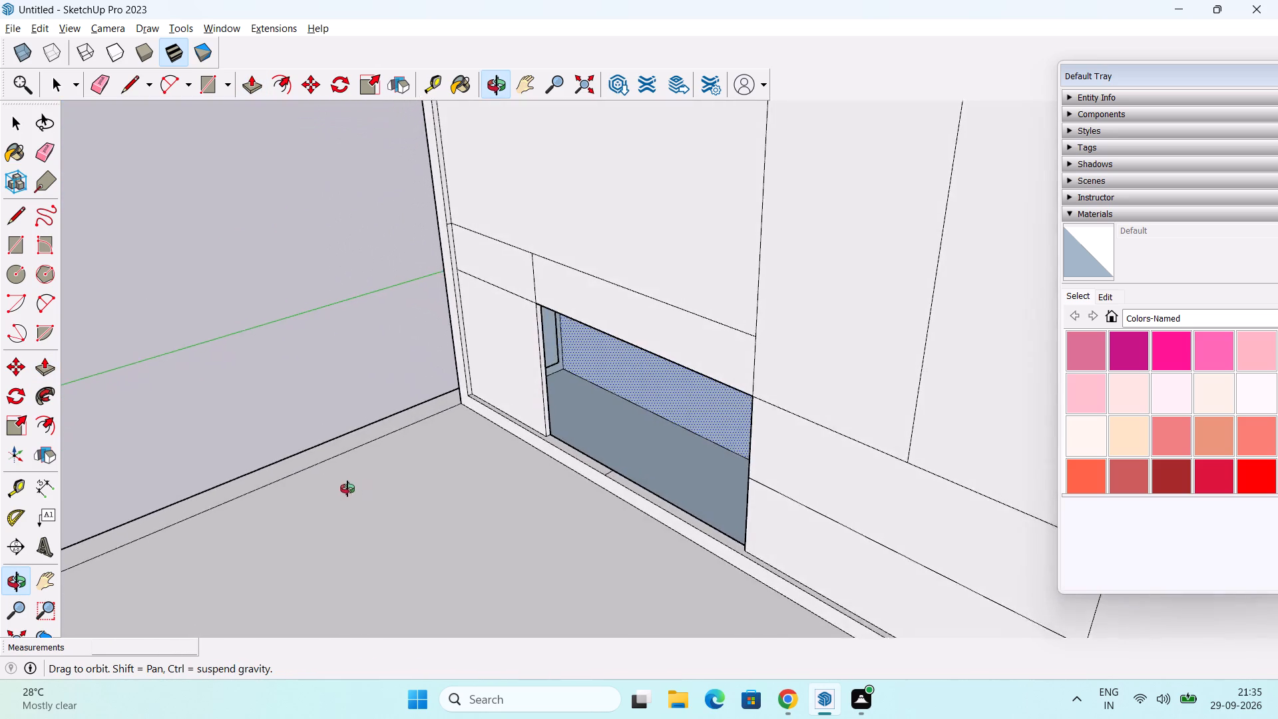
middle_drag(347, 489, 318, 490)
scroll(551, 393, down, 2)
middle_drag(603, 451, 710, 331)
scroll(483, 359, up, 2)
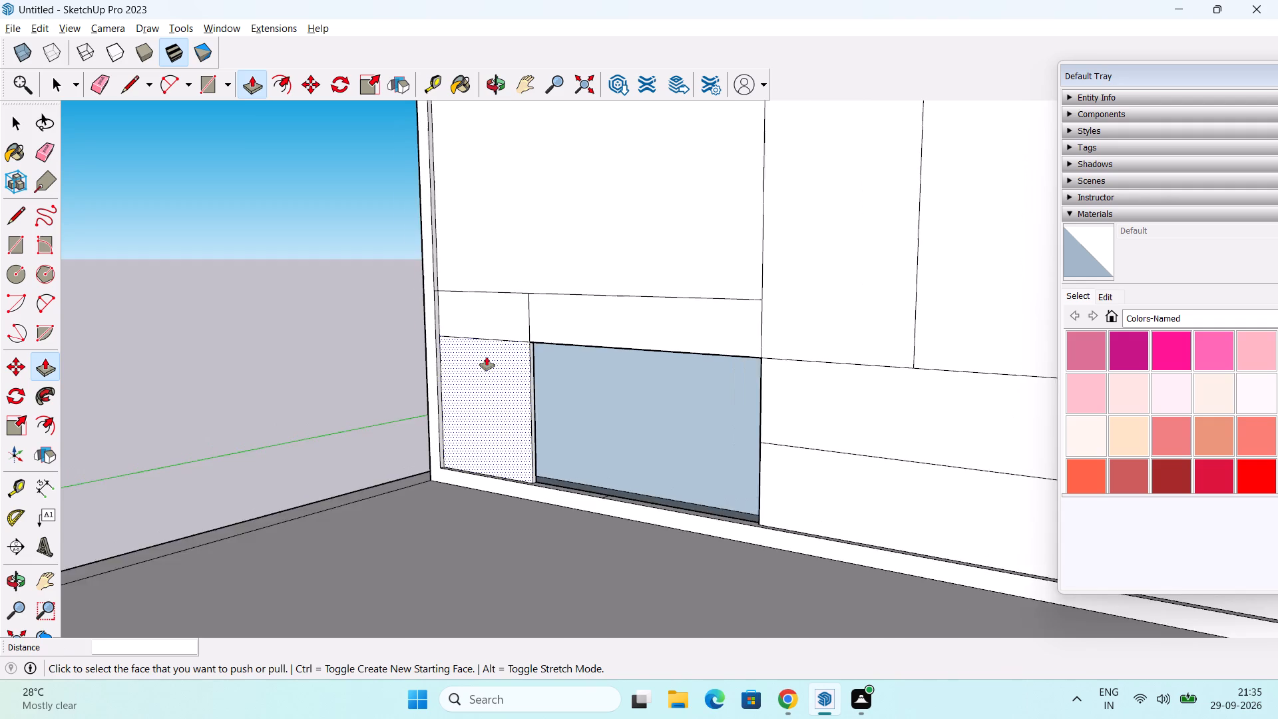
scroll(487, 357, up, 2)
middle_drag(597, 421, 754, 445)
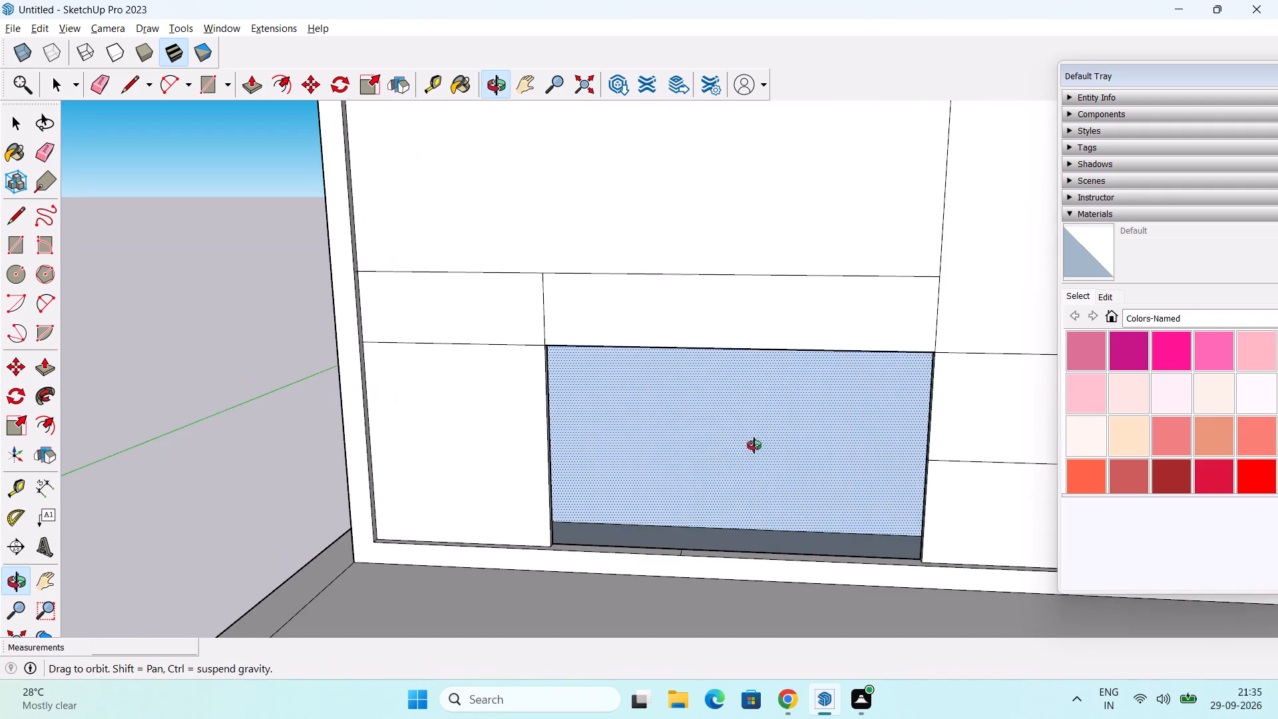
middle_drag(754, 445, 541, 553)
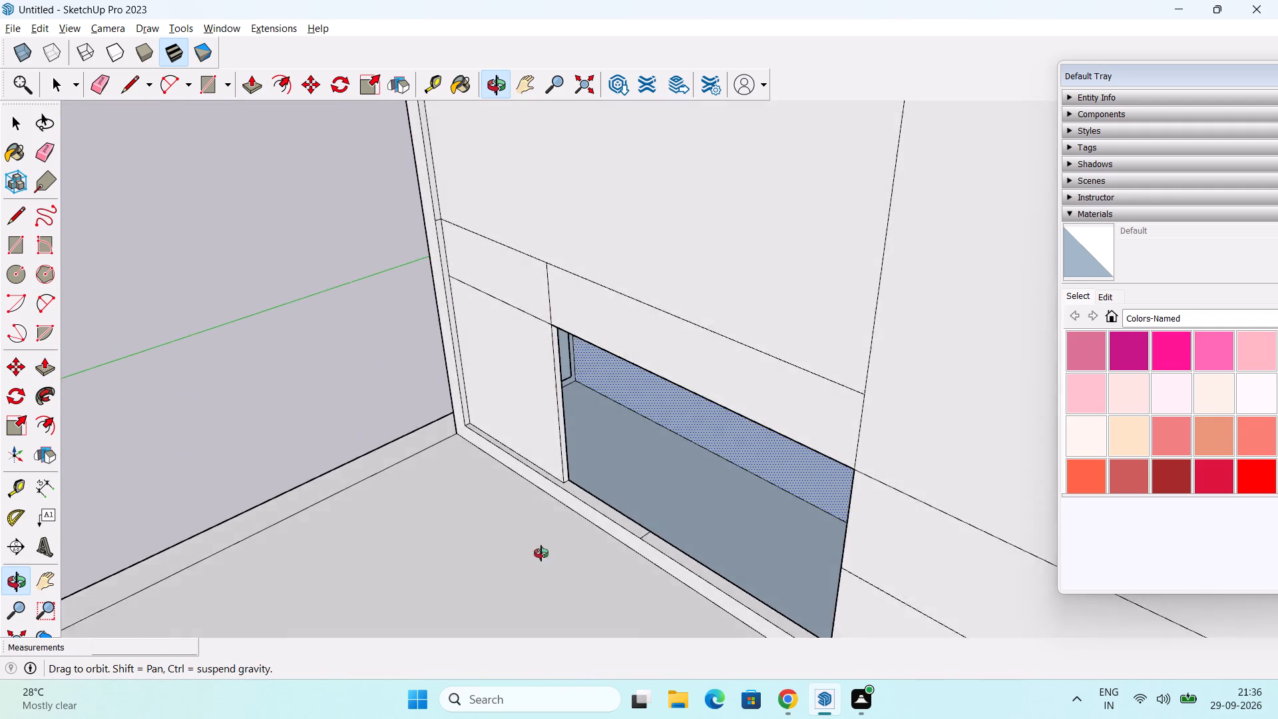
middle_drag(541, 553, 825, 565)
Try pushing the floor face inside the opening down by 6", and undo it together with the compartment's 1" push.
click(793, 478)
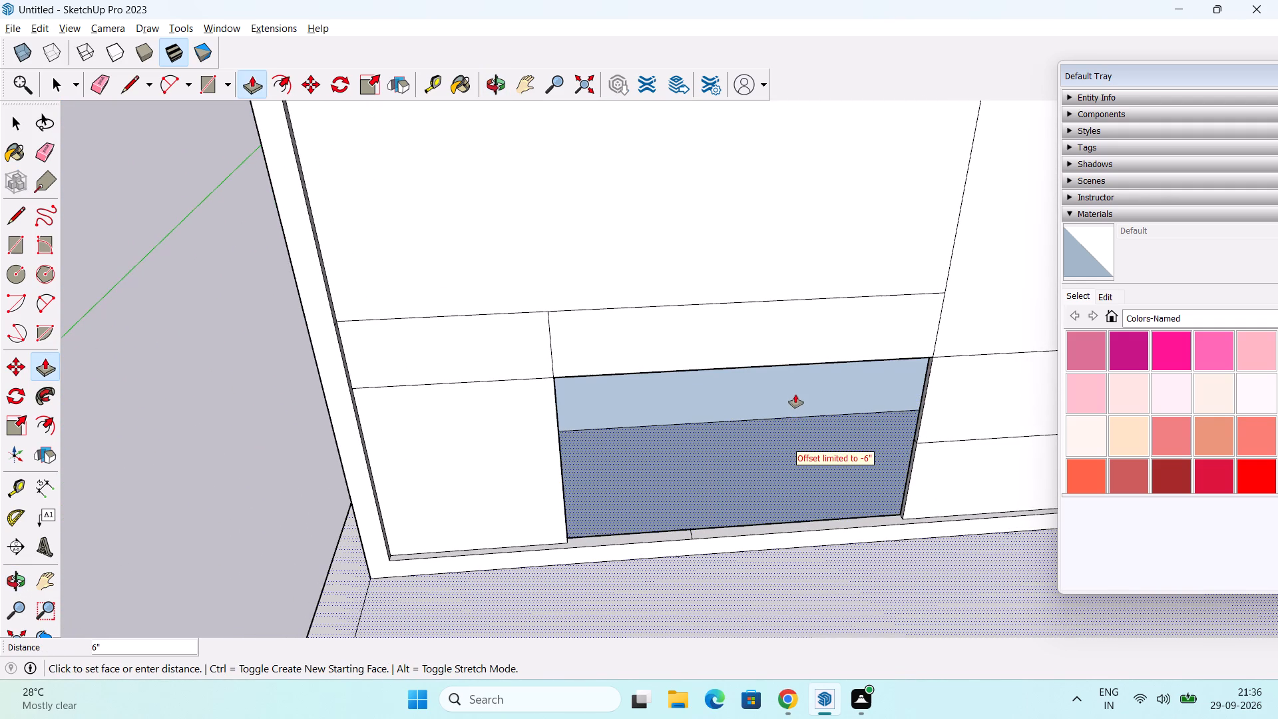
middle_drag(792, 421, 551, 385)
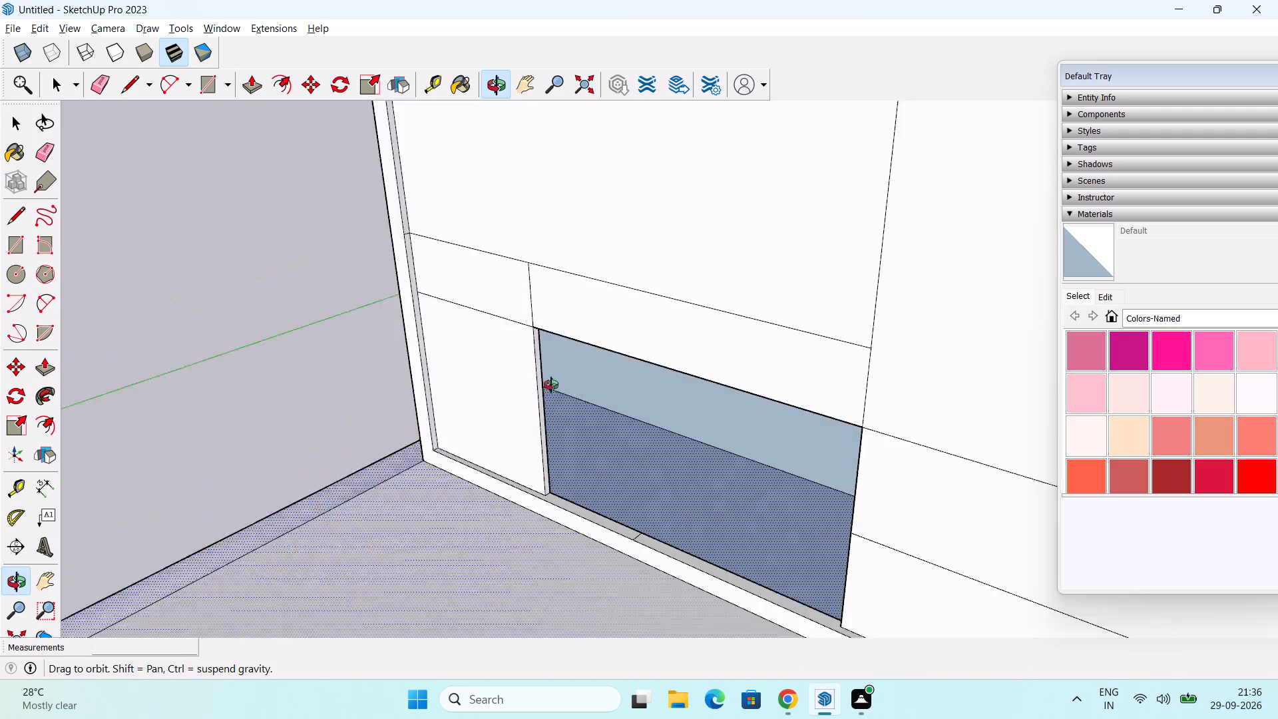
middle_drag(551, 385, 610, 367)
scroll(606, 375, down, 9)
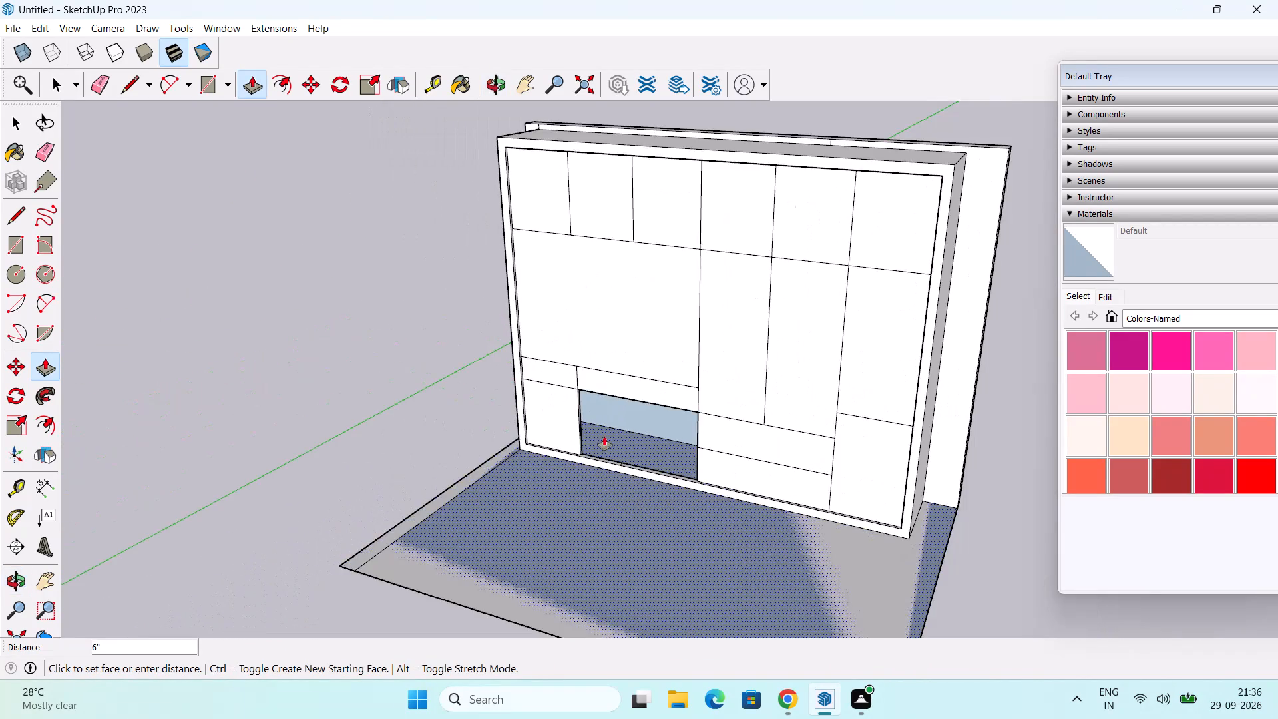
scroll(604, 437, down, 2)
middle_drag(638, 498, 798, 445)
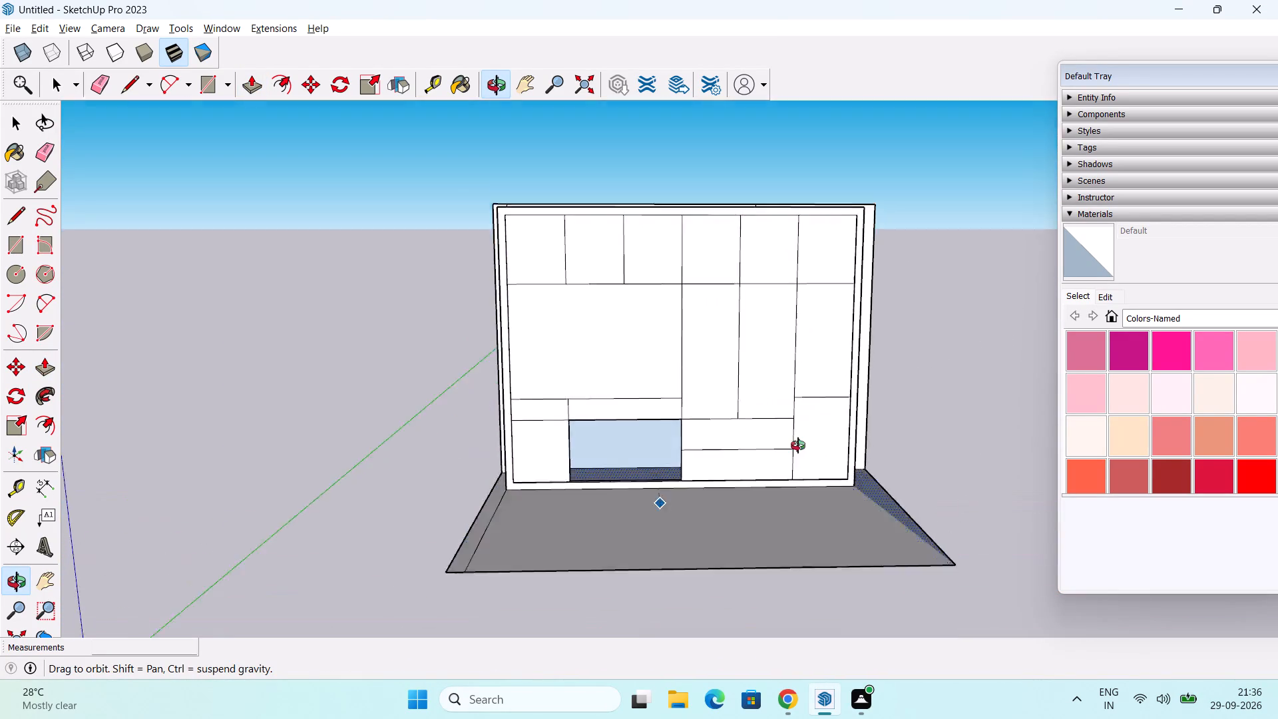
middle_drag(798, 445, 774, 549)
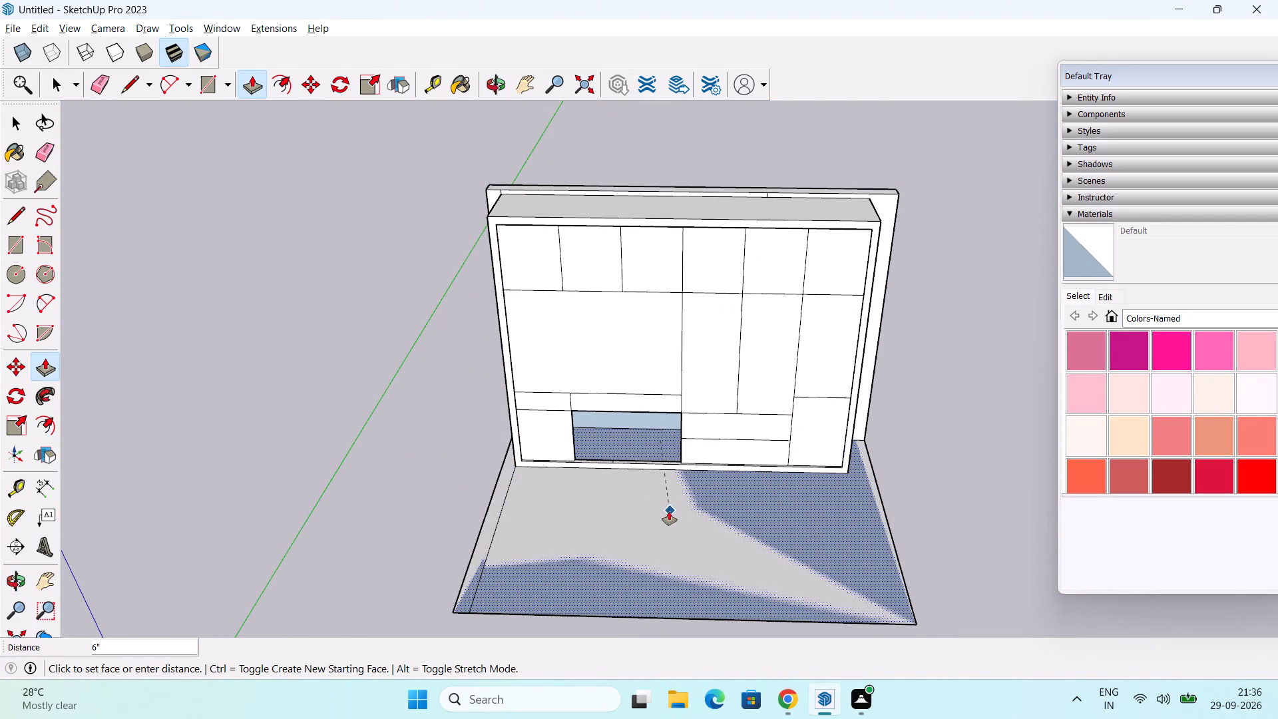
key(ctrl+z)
Push the bottom compartment right of the left section's vertical line inward by 1".
middle_drag(638, 511, 614, 483)
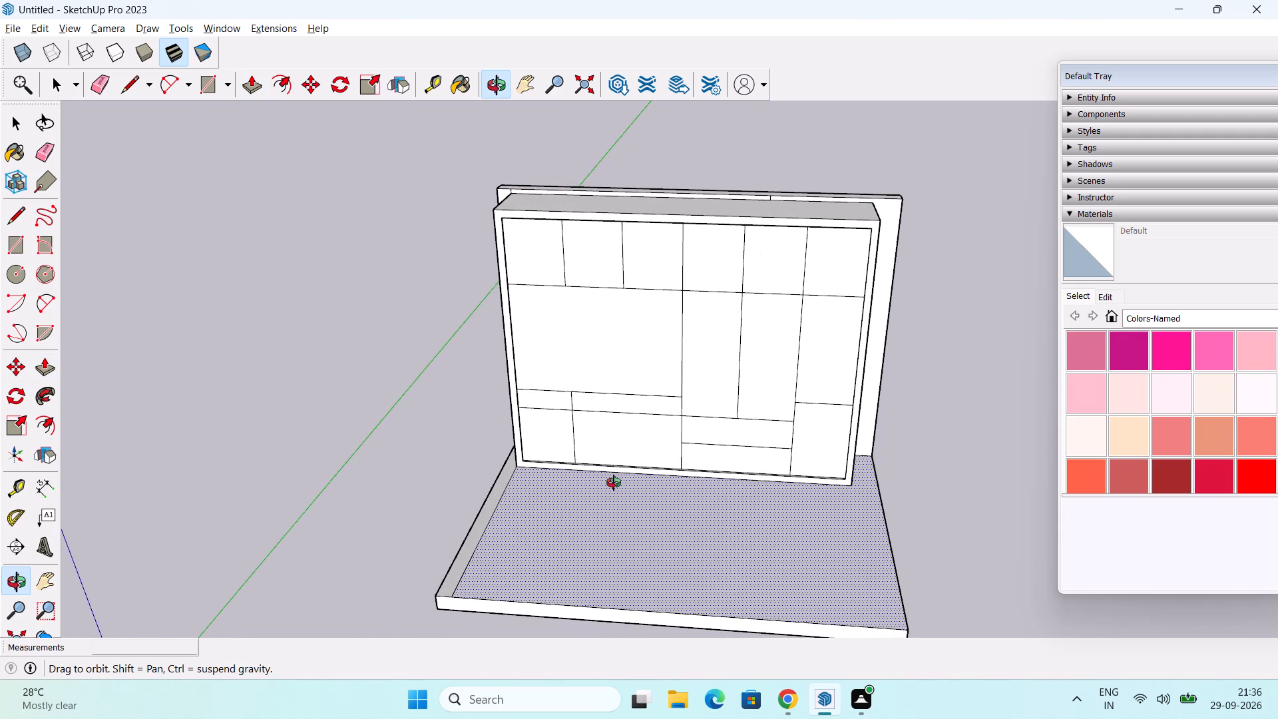
middle_drag(614, 483, 668, 439)
click(630, 447)
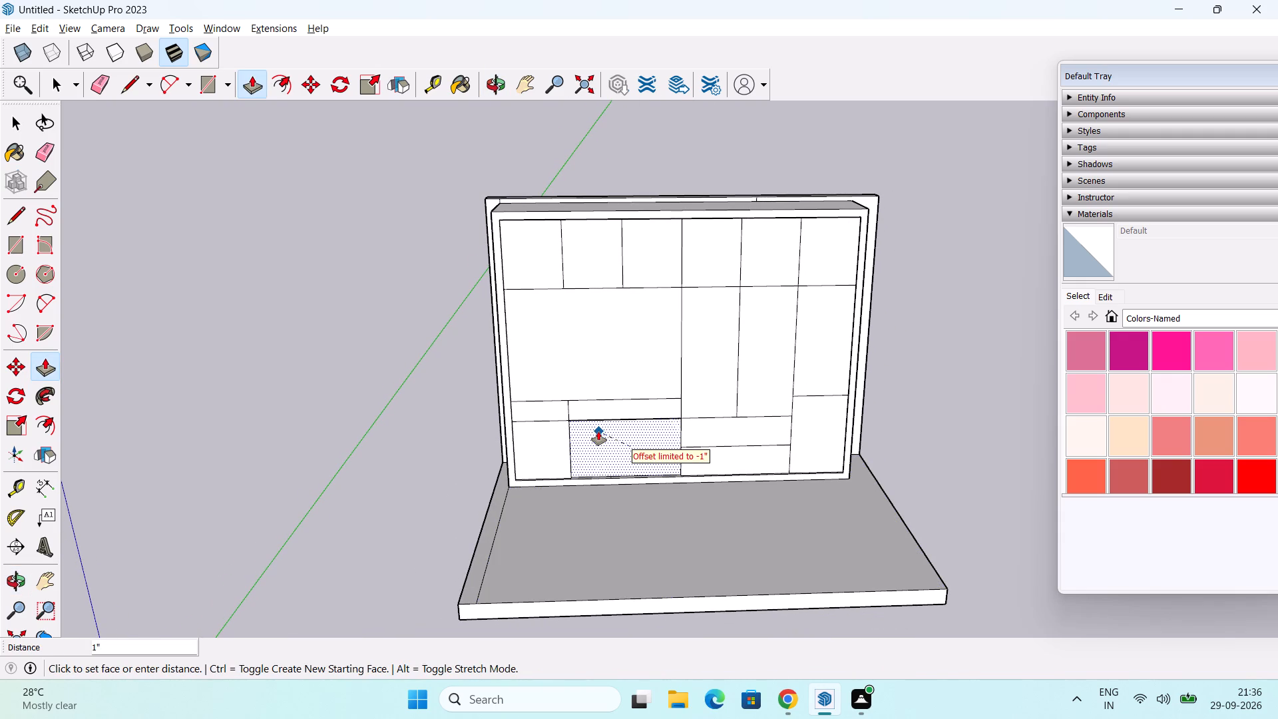
click(598, 431)
middle_drag(622, 446, 517, 509)
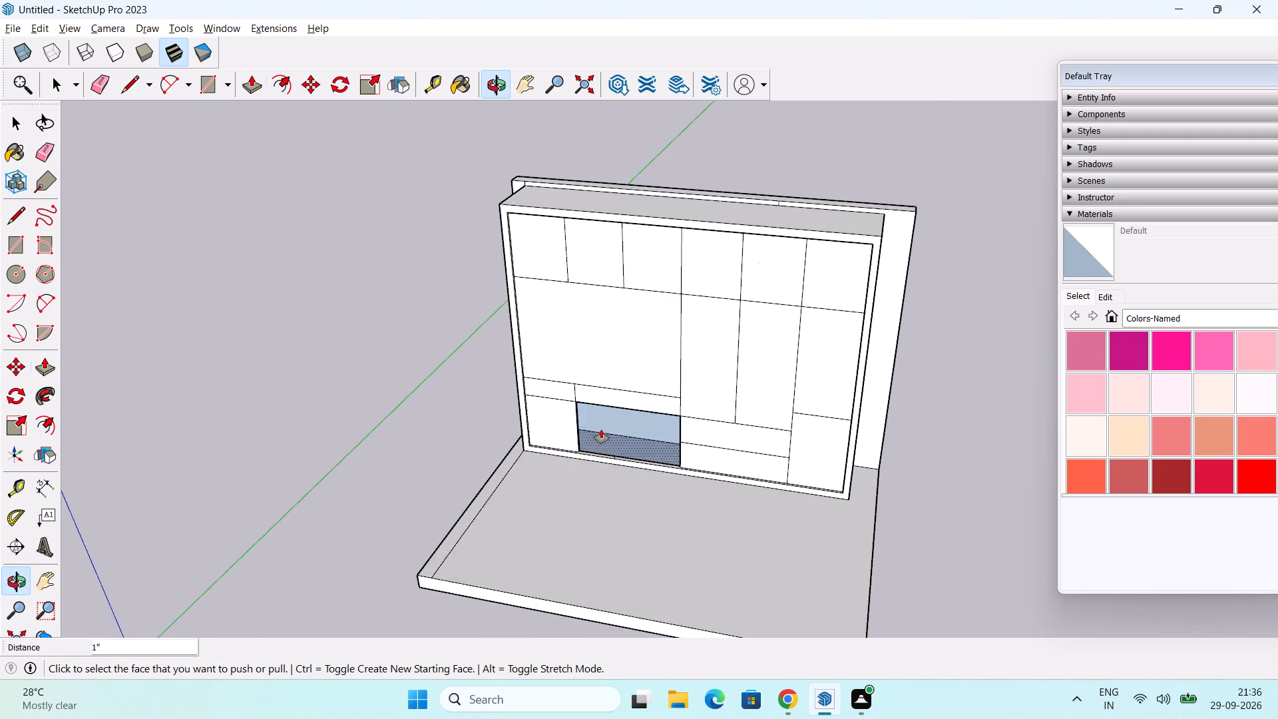
Delete the short stray edge on the bottom border's inner ledge, just below the open compartment.
scroll(620, 419, up, 9)
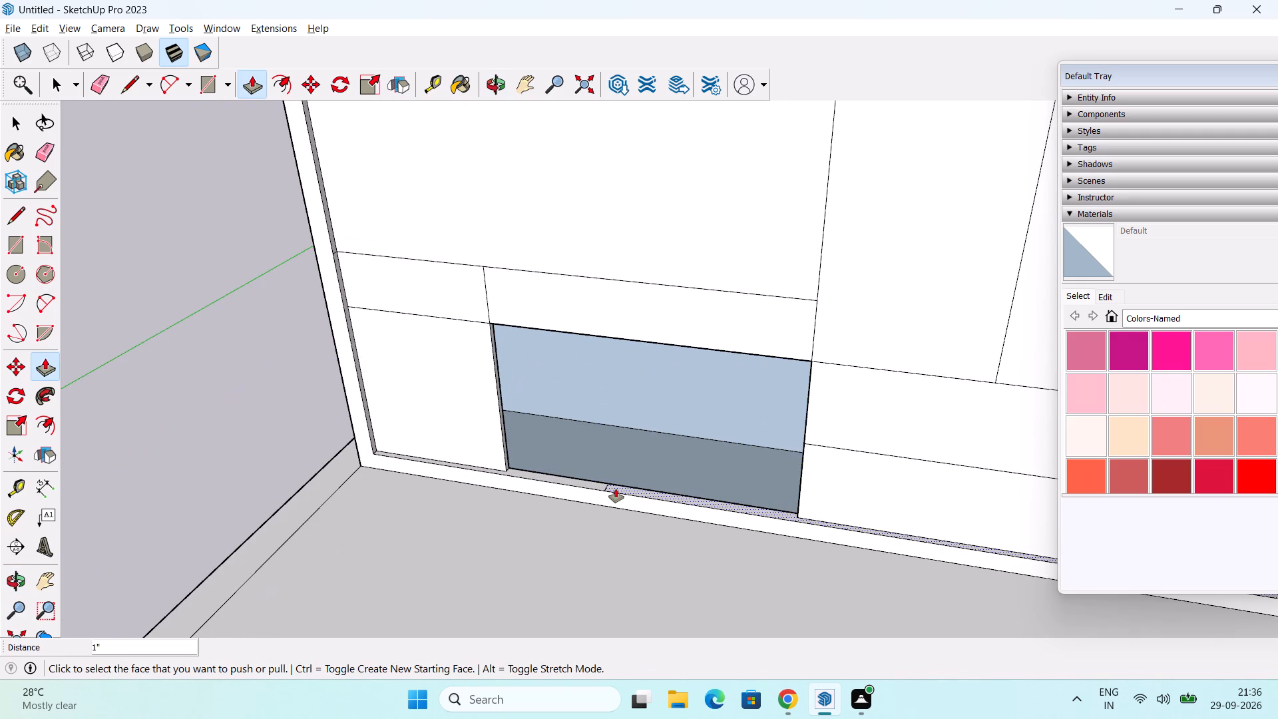
key(space)
click(604, 488)
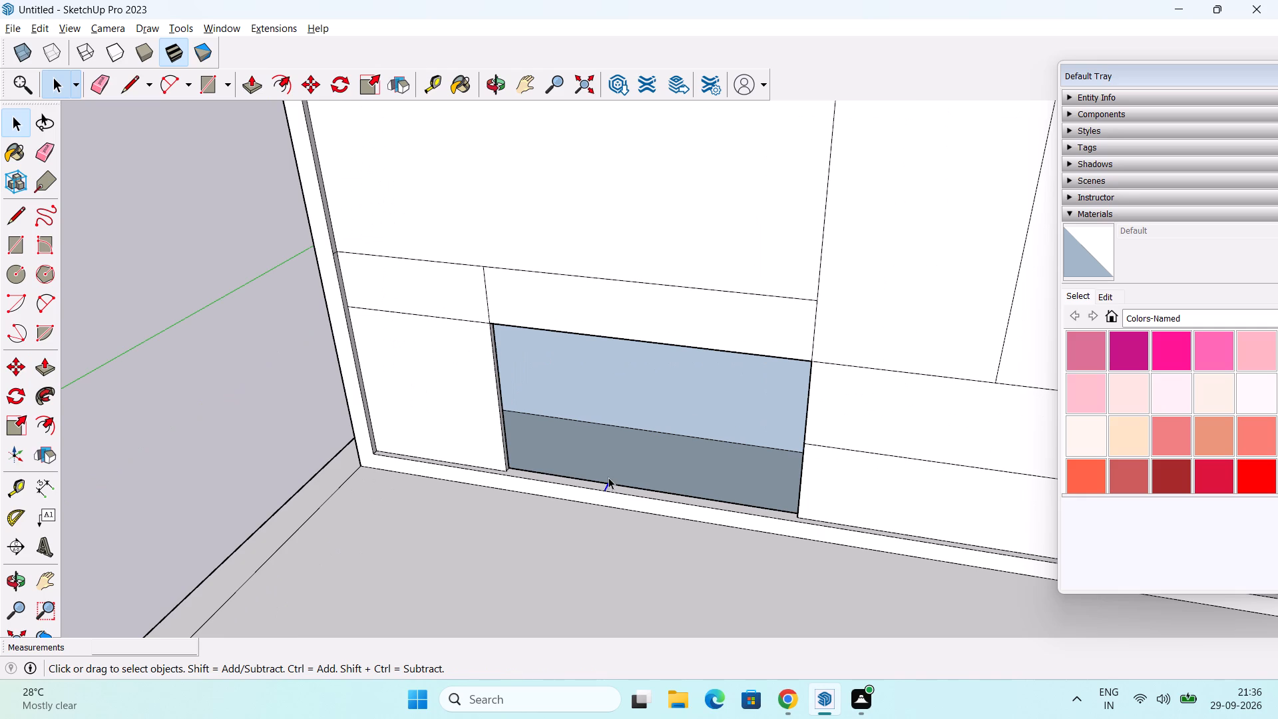
key(Delete)
Draw a rectangle about 3' 11 3/4" by 2' 2 15/16" between the opening's opposite inner corners to close the compartment's back.
middle_drag(607, 485, 692, 226)
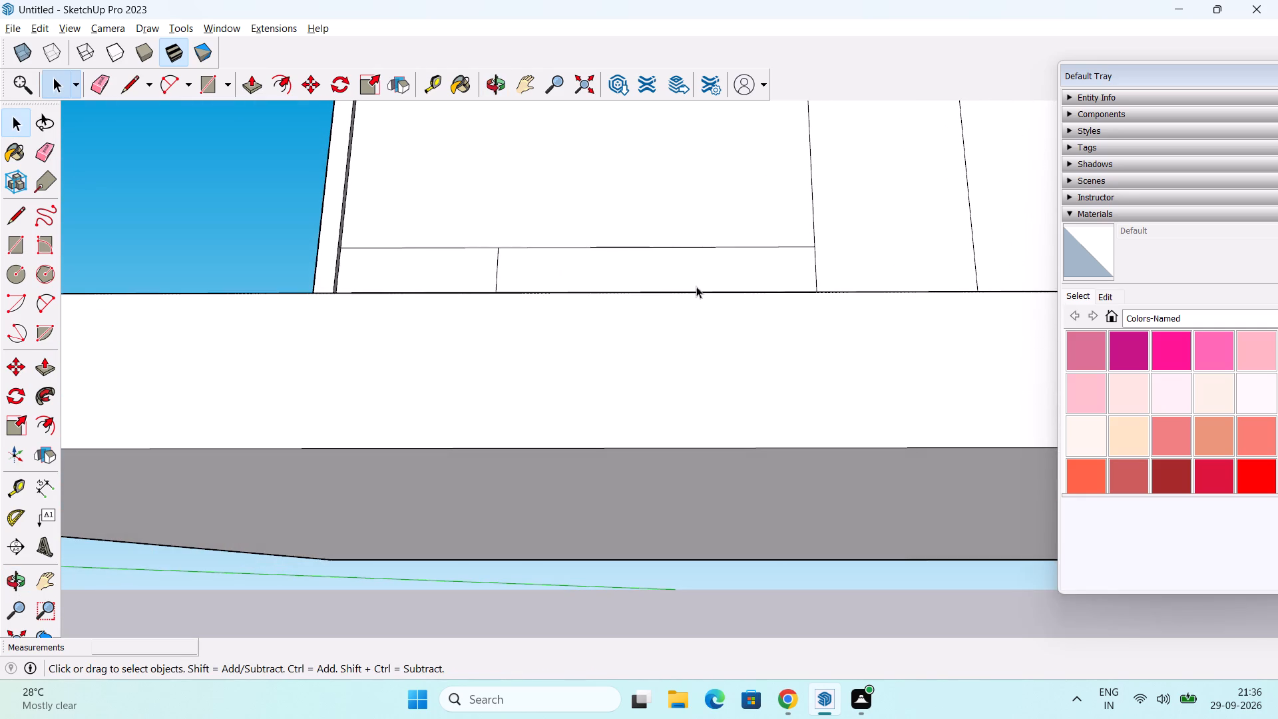
middle_drag(696, 285, 781, 360)
scroll(753, 362, up, 6)
middle_drag(757, 354, 663, 251)
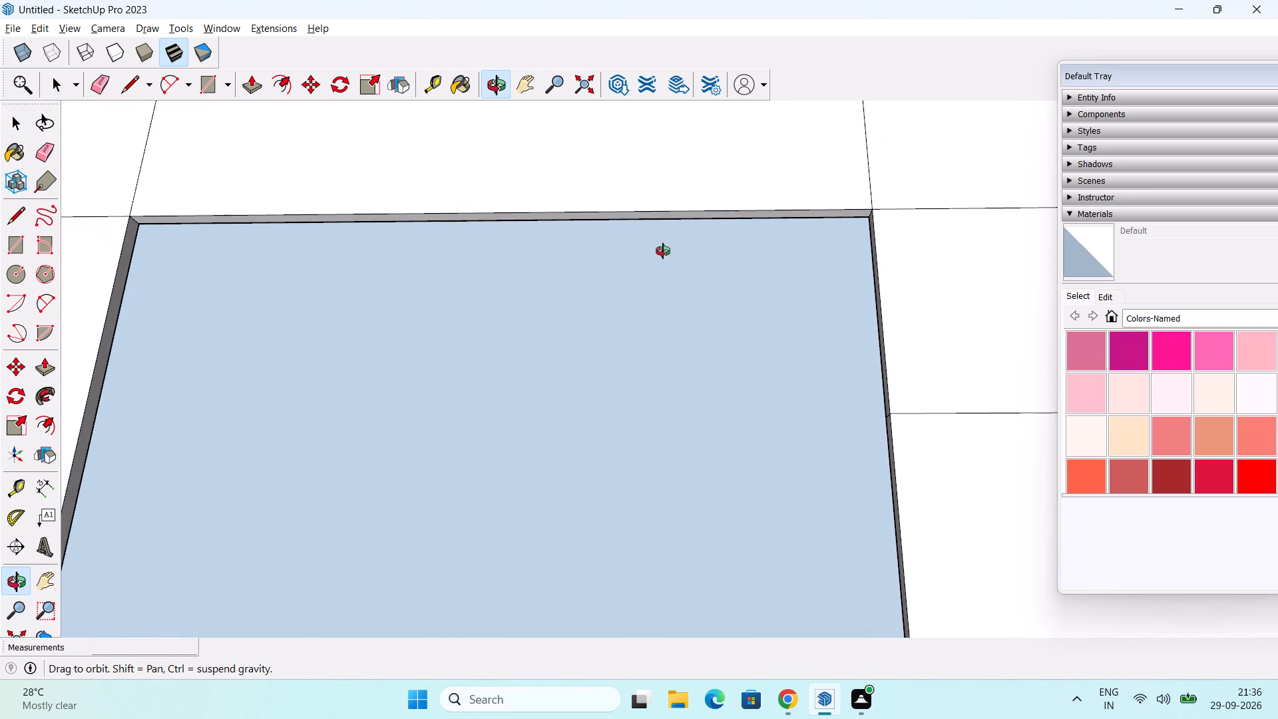
middle_drag(663, 251, 662, 251)
click(16, 255)
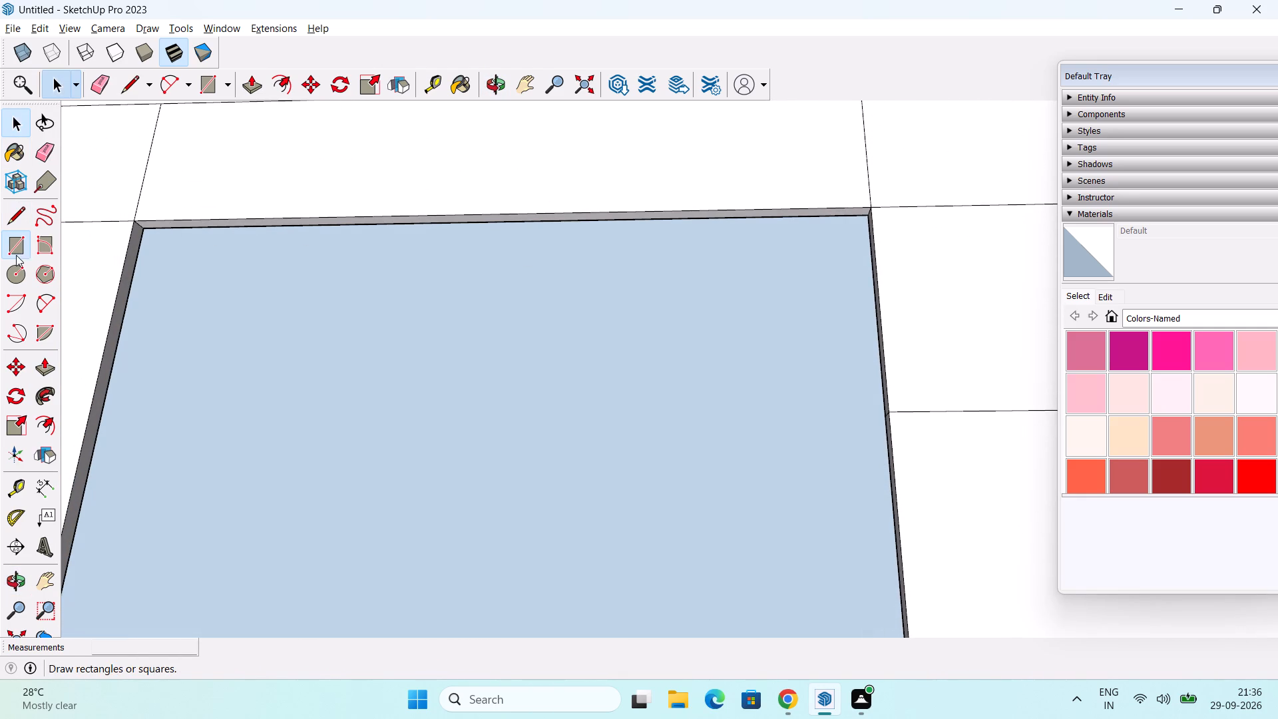
click(143, 228)
scroll(837, 560, down, 3)
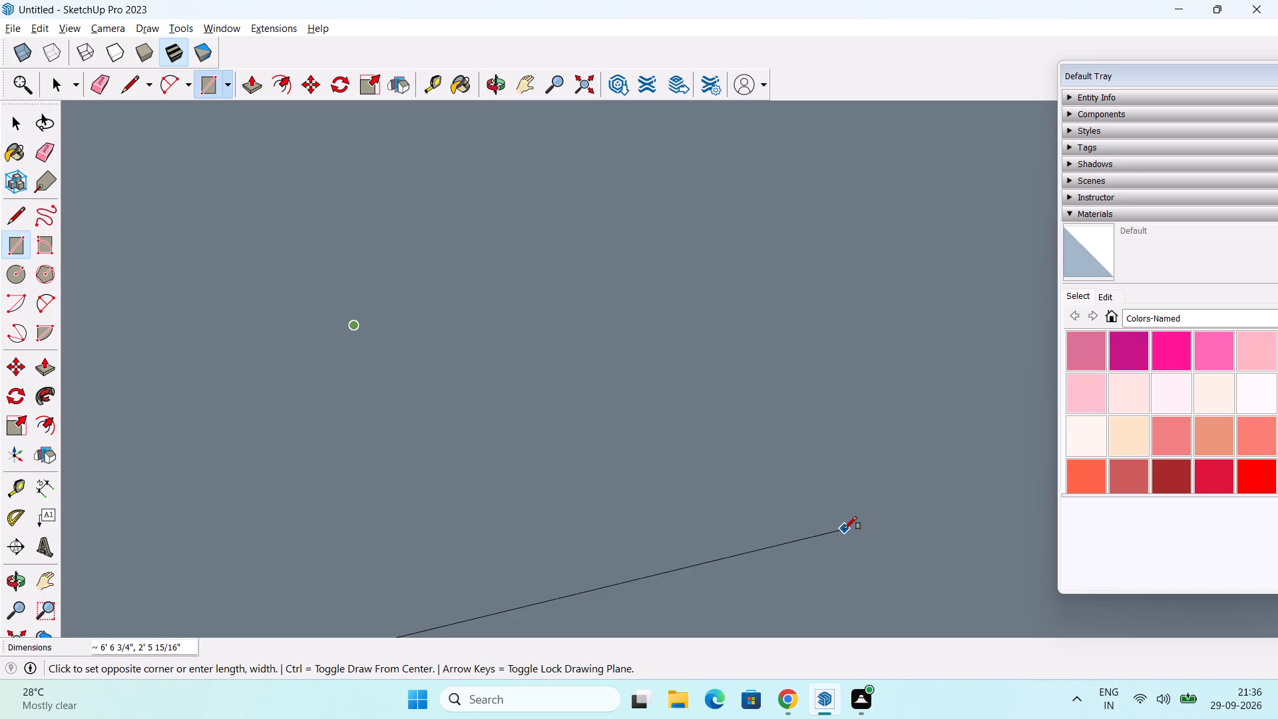
middle_drag(830, 447, 911, 545)
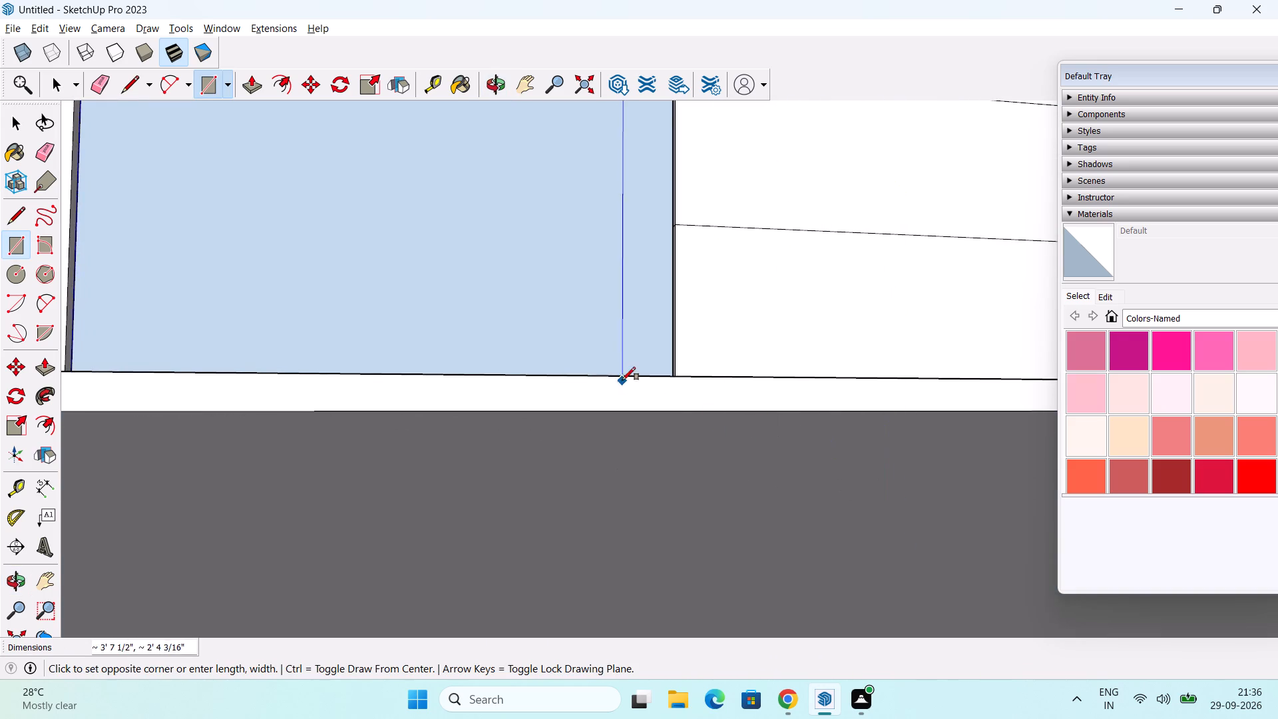
middle_drag(622, 379, 811, 413)
scroll(756, 401, up, 8)
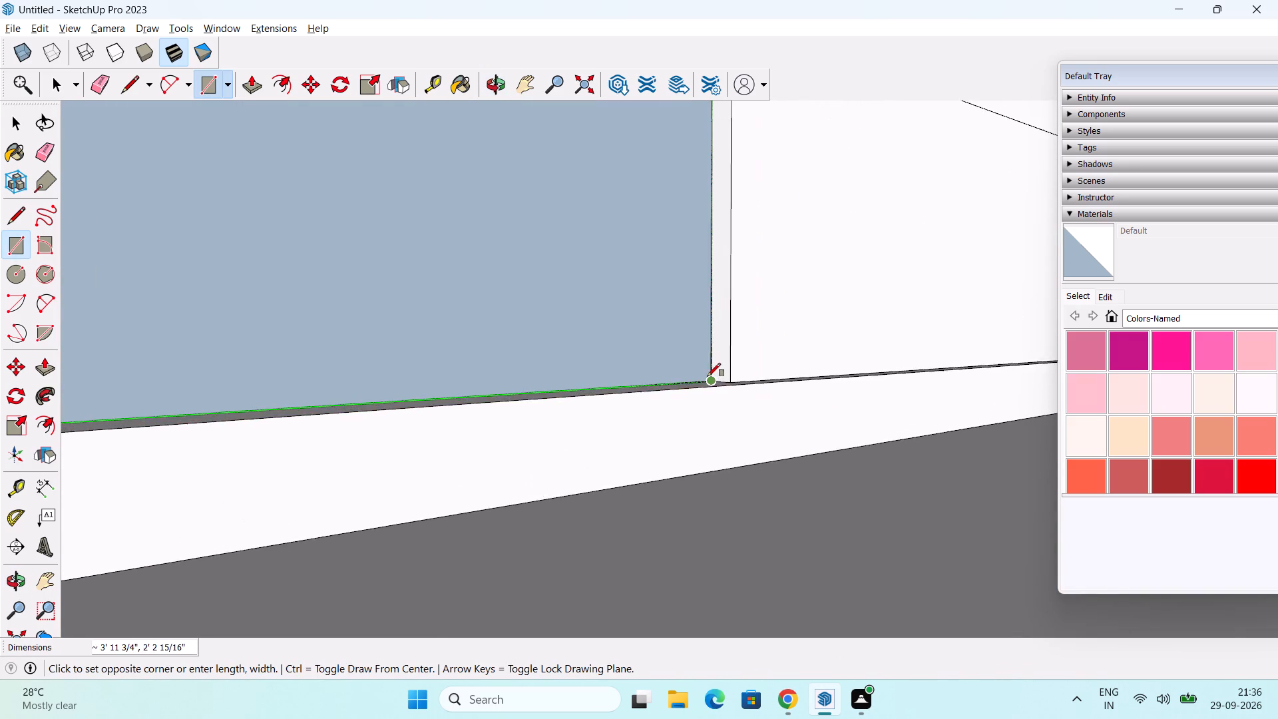
scroll(708, 376, up, 3)
click(728, 397)
Push the new rectangular face of the bottom compartment inward by 2'.
scroll(732, 379, down, 2)
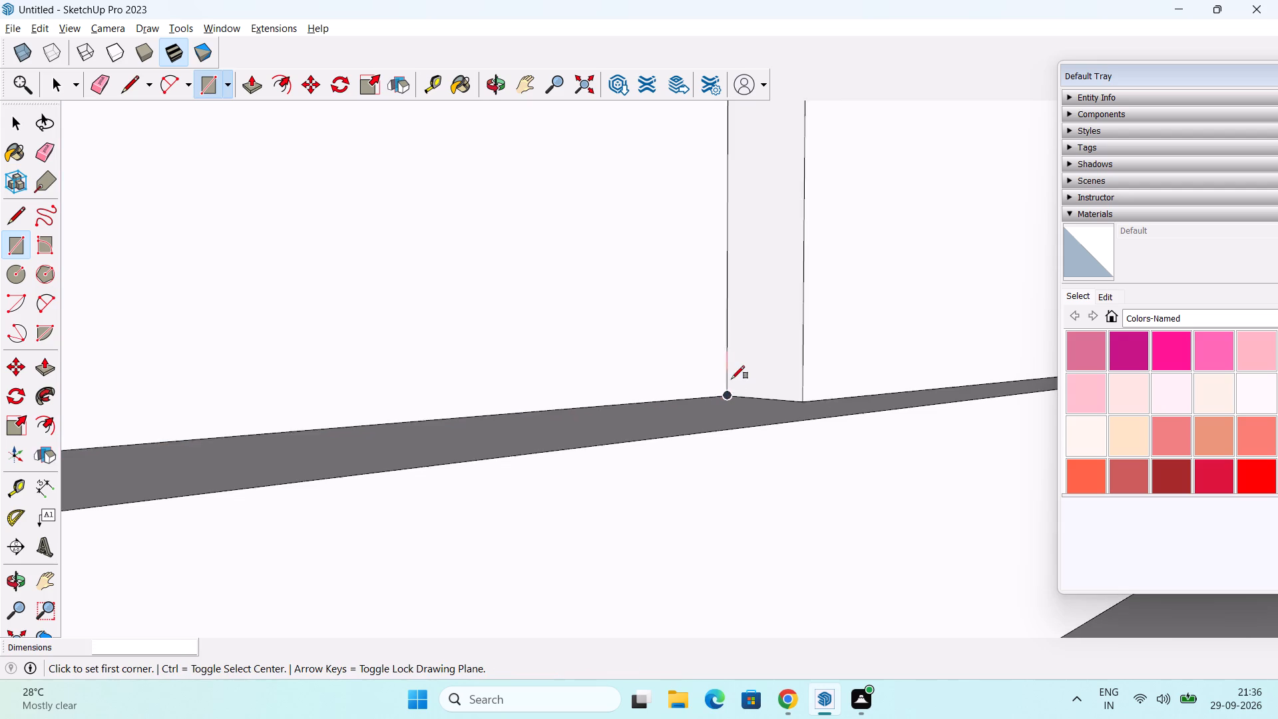
scroll(732, 379, down, 20)
scroll(732, 379, down, 4)
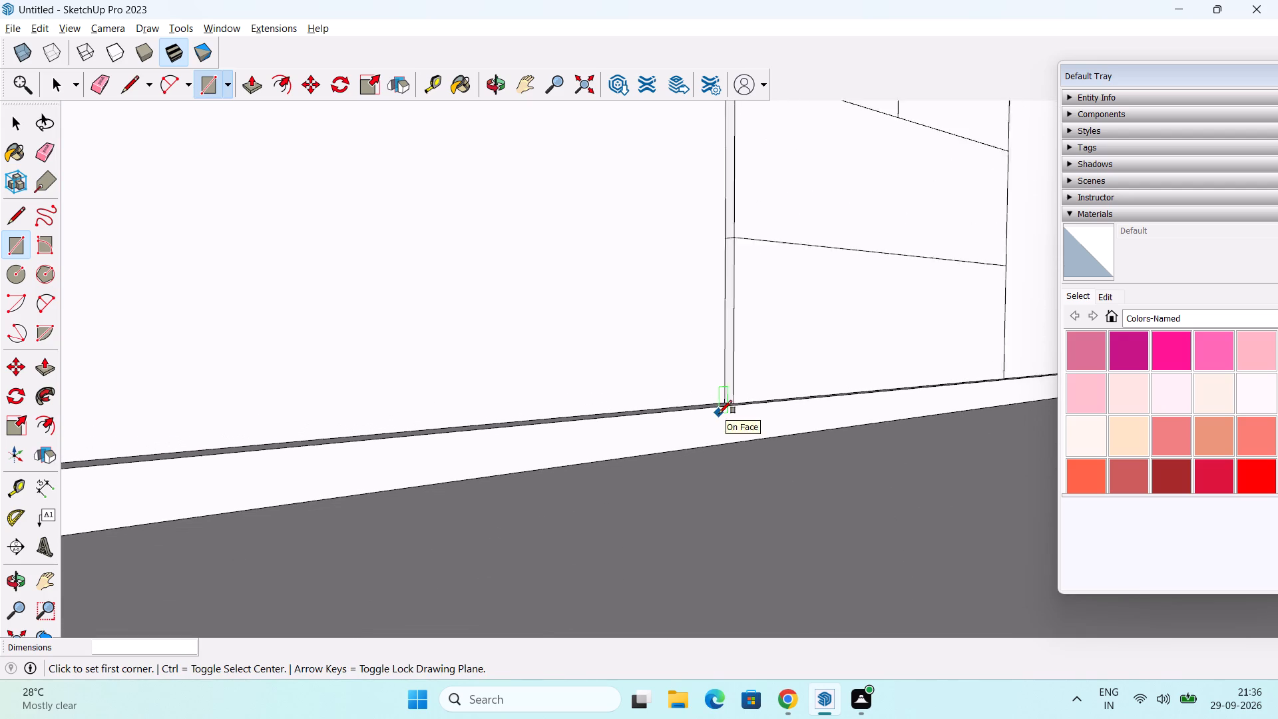
scroll(719, 413, down, 8)
middle_drag(718, 420, 589, 503)
key(space)
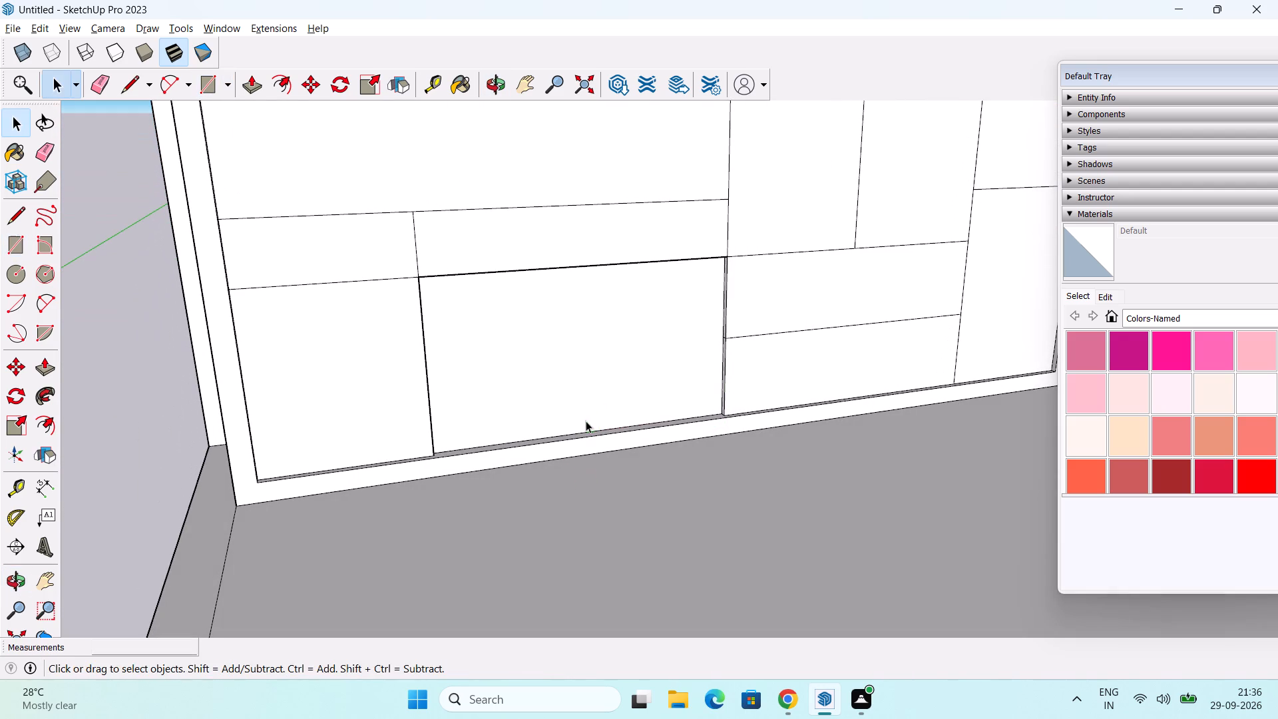
middle_drag(594, 395, 621, 373)
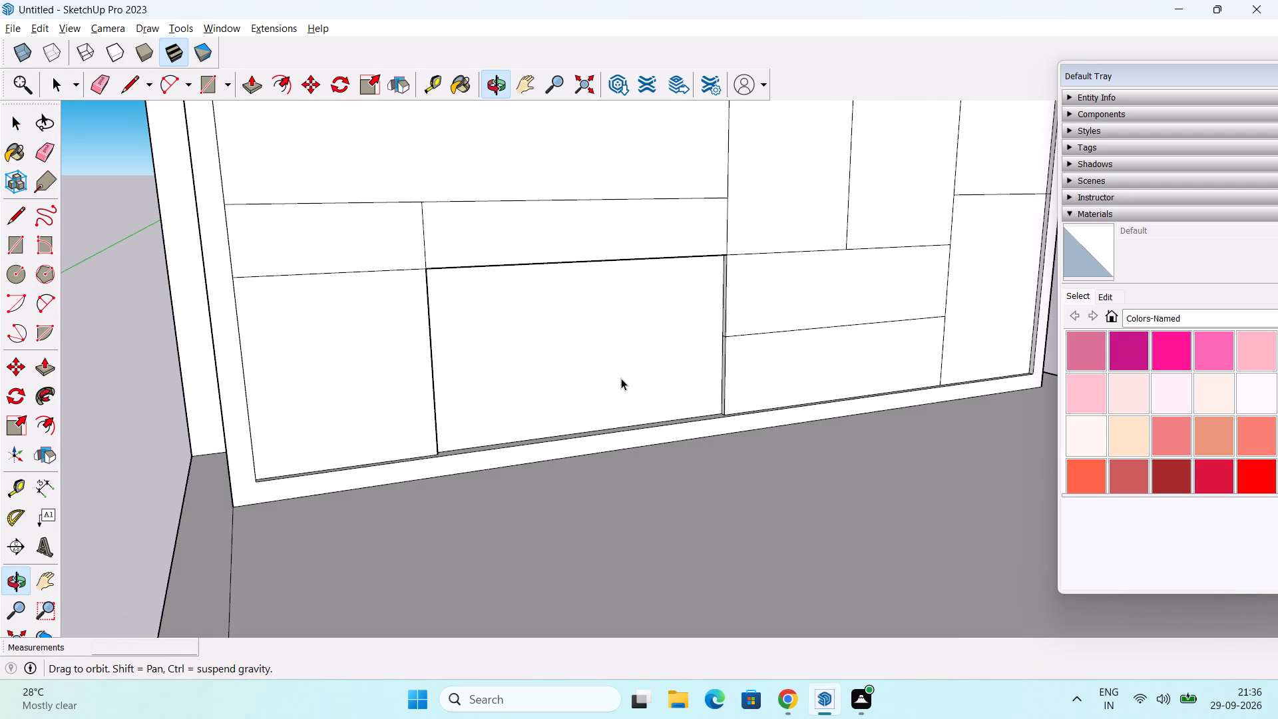
key(p)
click(620, 376)
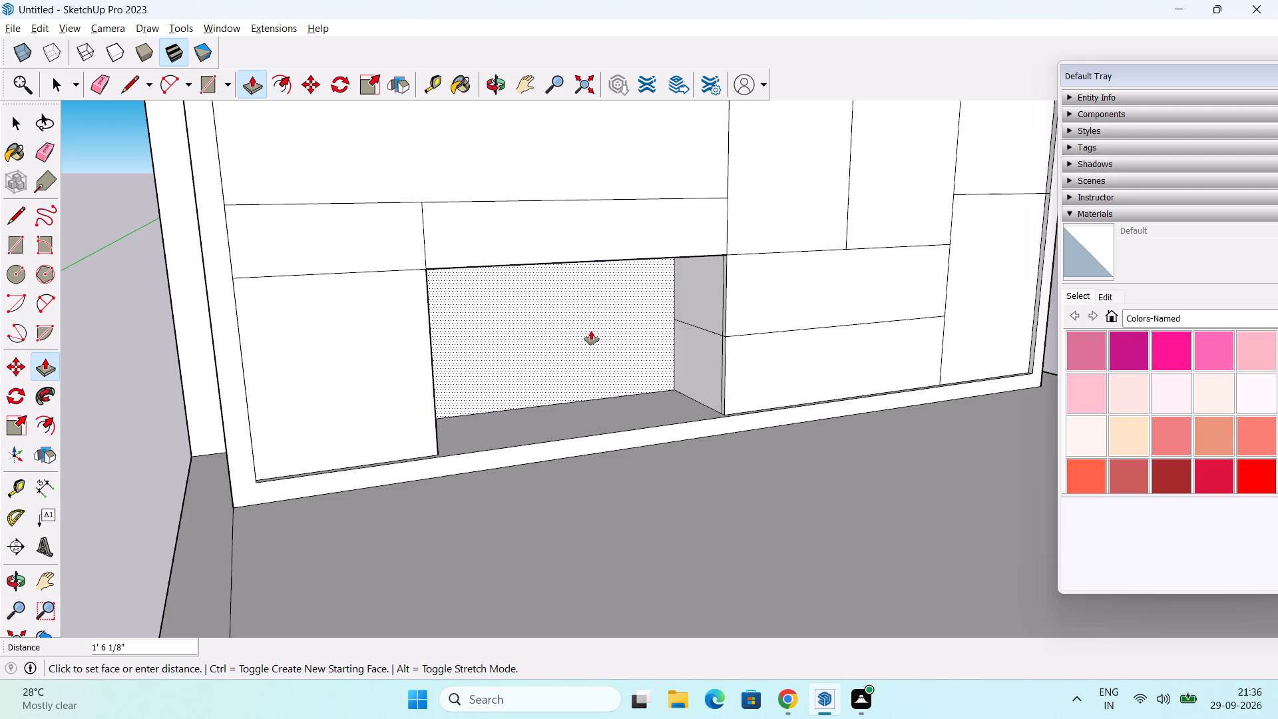
key(2)
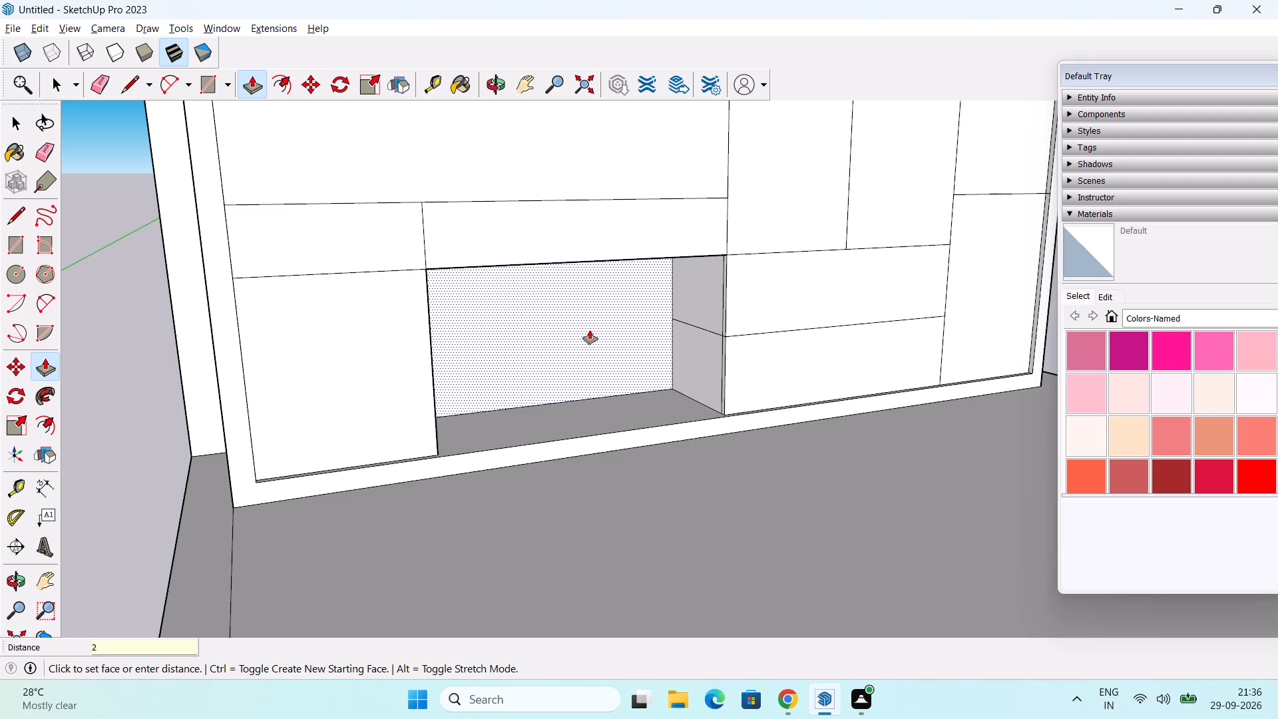
key(apostrophe)
key(Return)
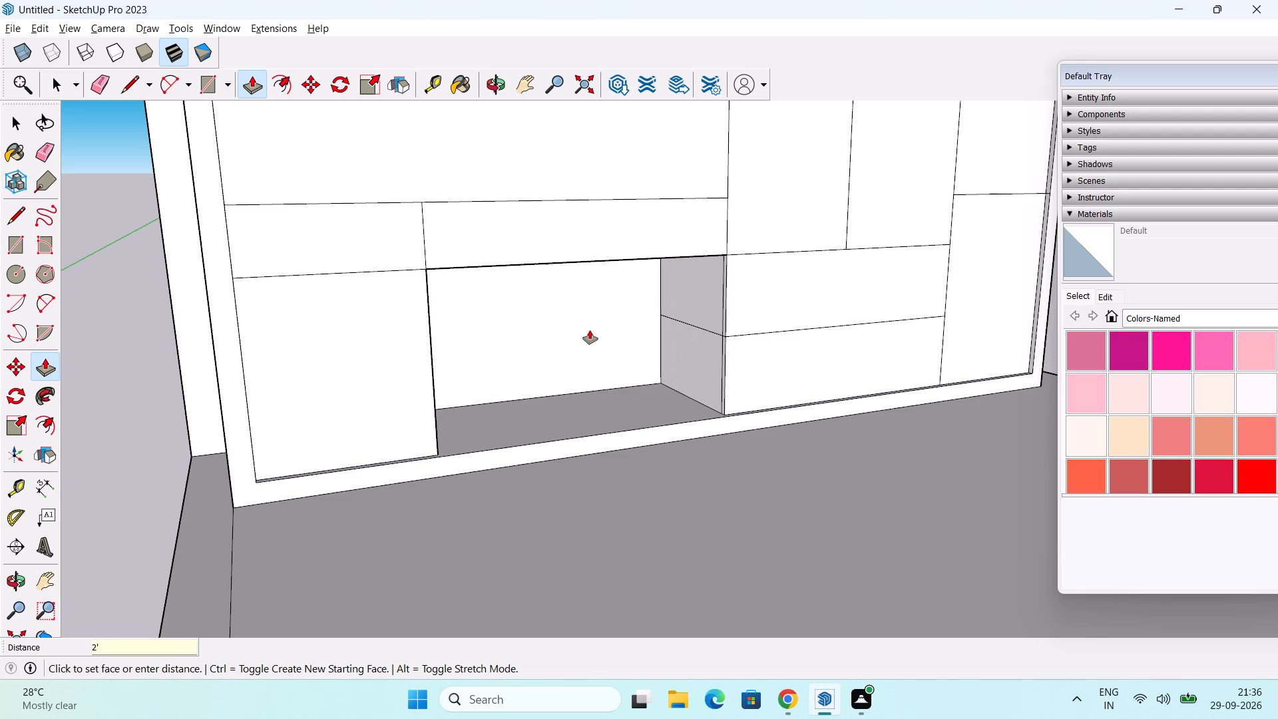
Push the floor face of the 2' deep recess down by 3" to the slab's level.
middle_drag(584, 324, 379, 326)
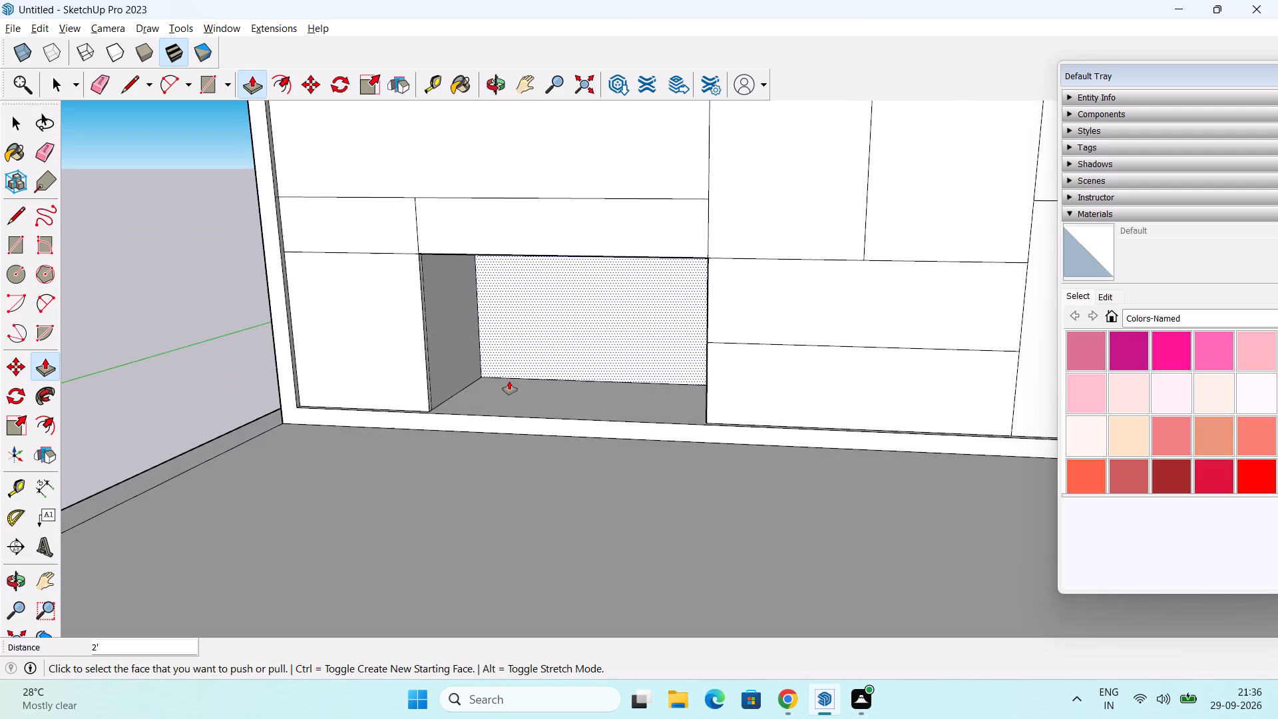
scroll(509, 381, up, 3)
click(507, 379)
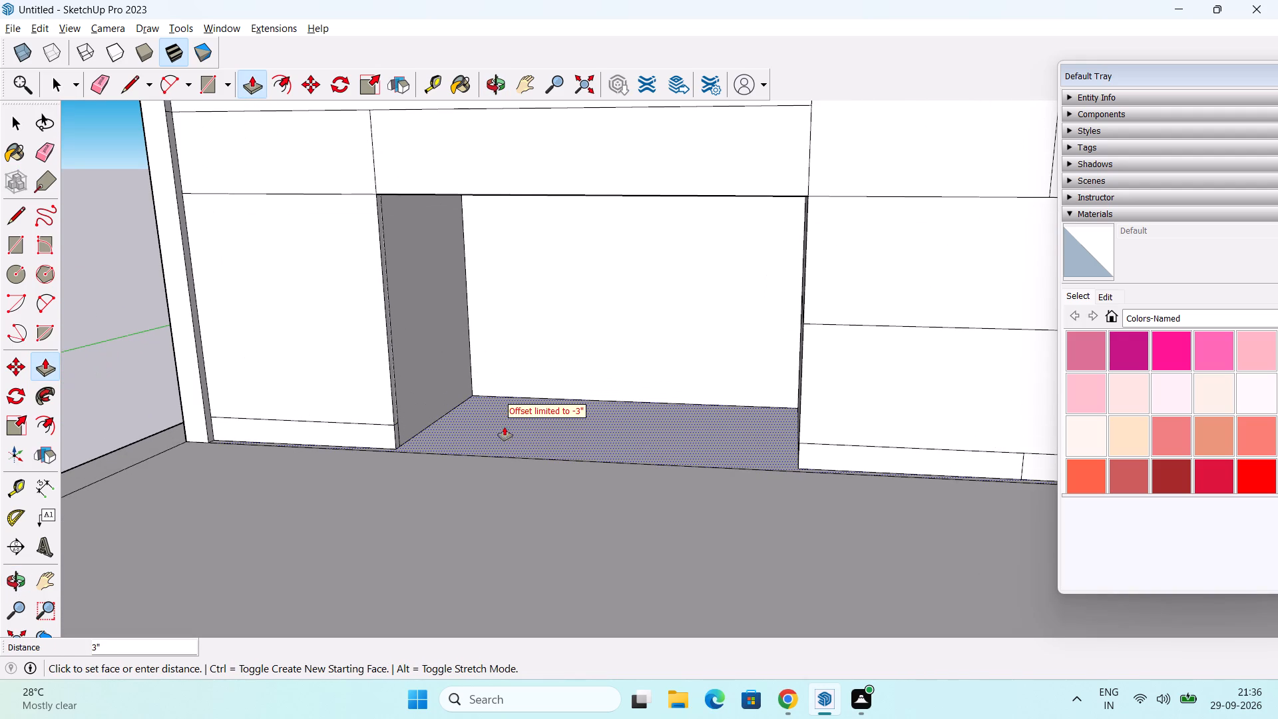
click(504, 454)
middle_drag(527, 475, 375, 461)
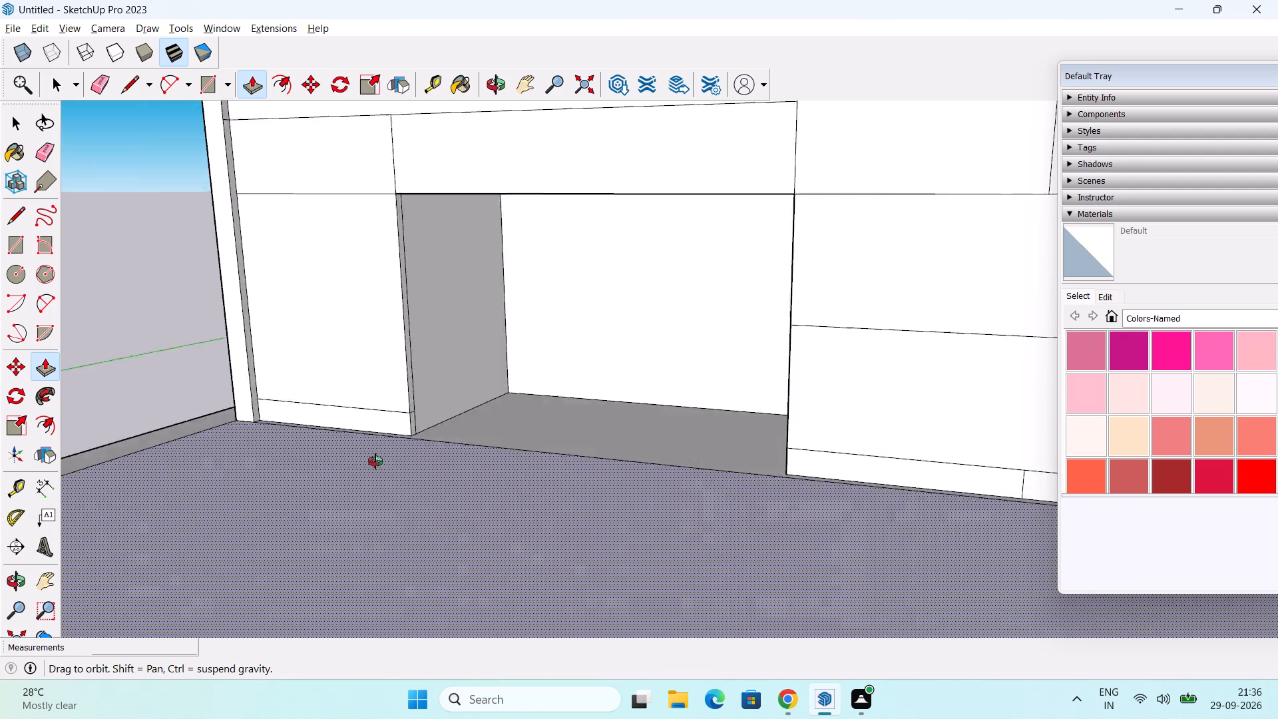
Erase the leftover vertical and short horizontal edges near the front of the open compartment's left inner side wall.
middle_drag(375, 461, 620, 442)
key(space)
middle_drag(379, 425, 233, 393)
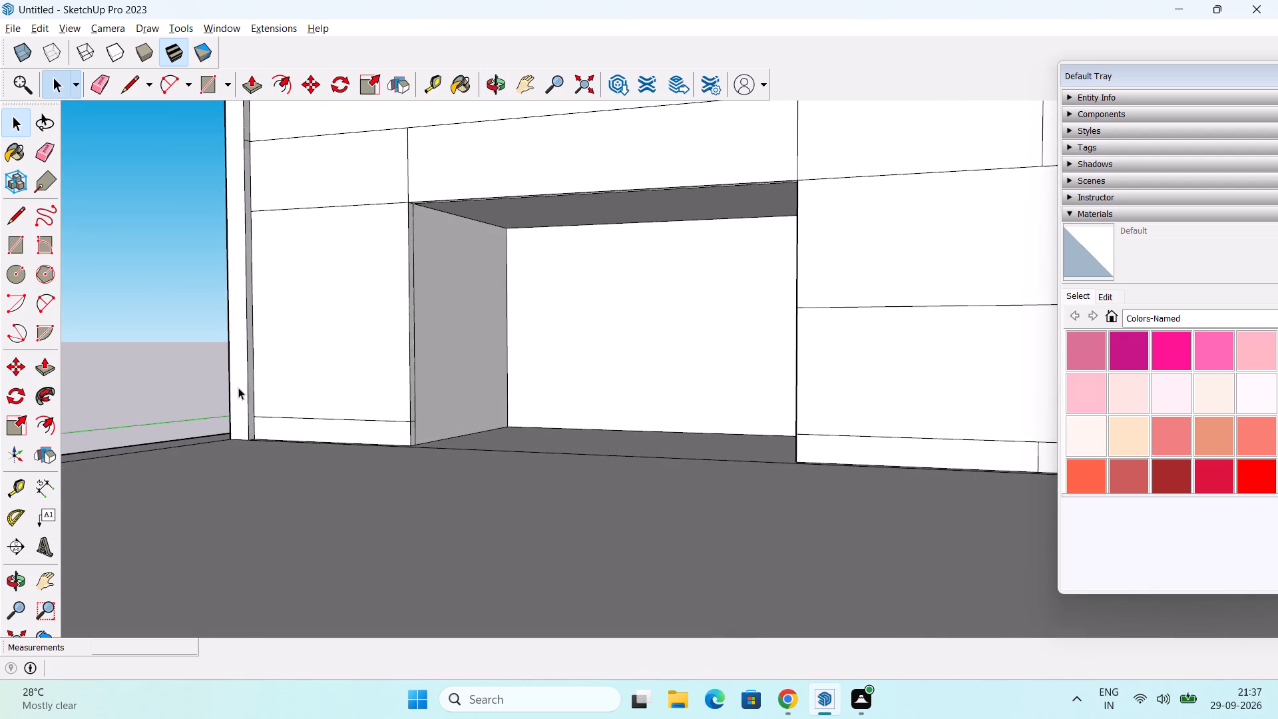
scroll(239, 387, down, 2)
scroll(300, 394, down, 1)
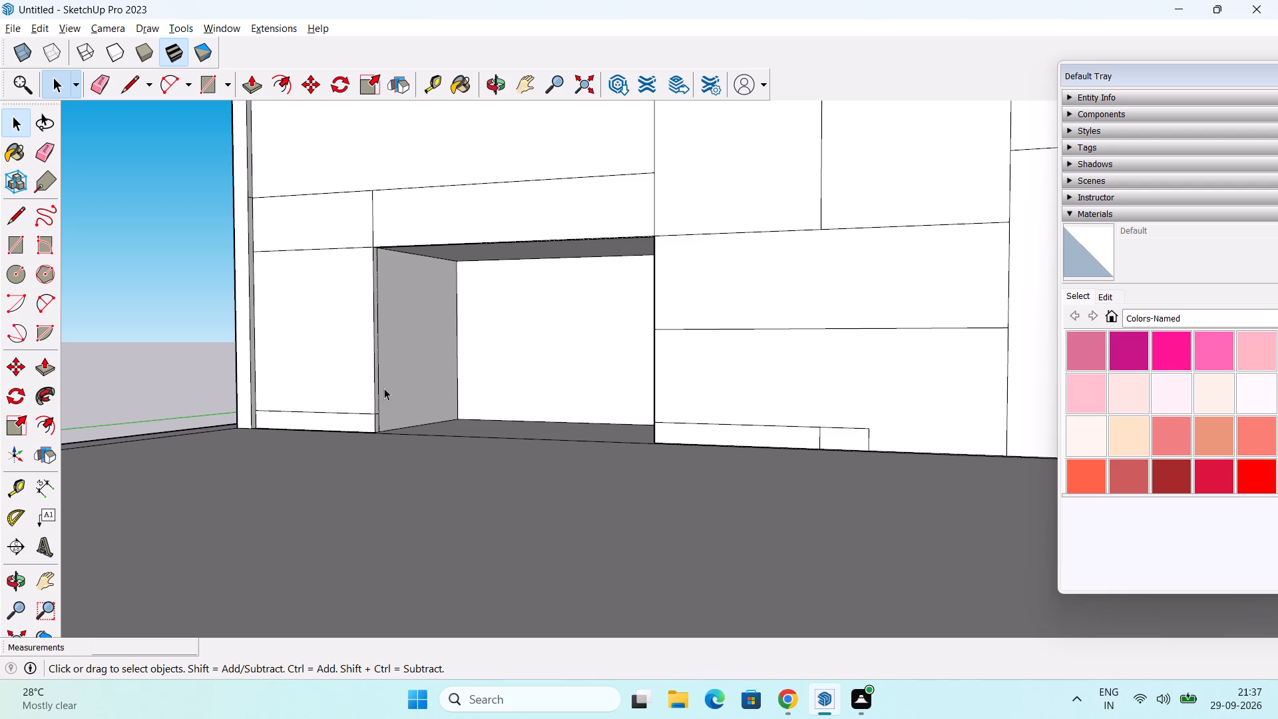
scroll(384, 388, down, 1)
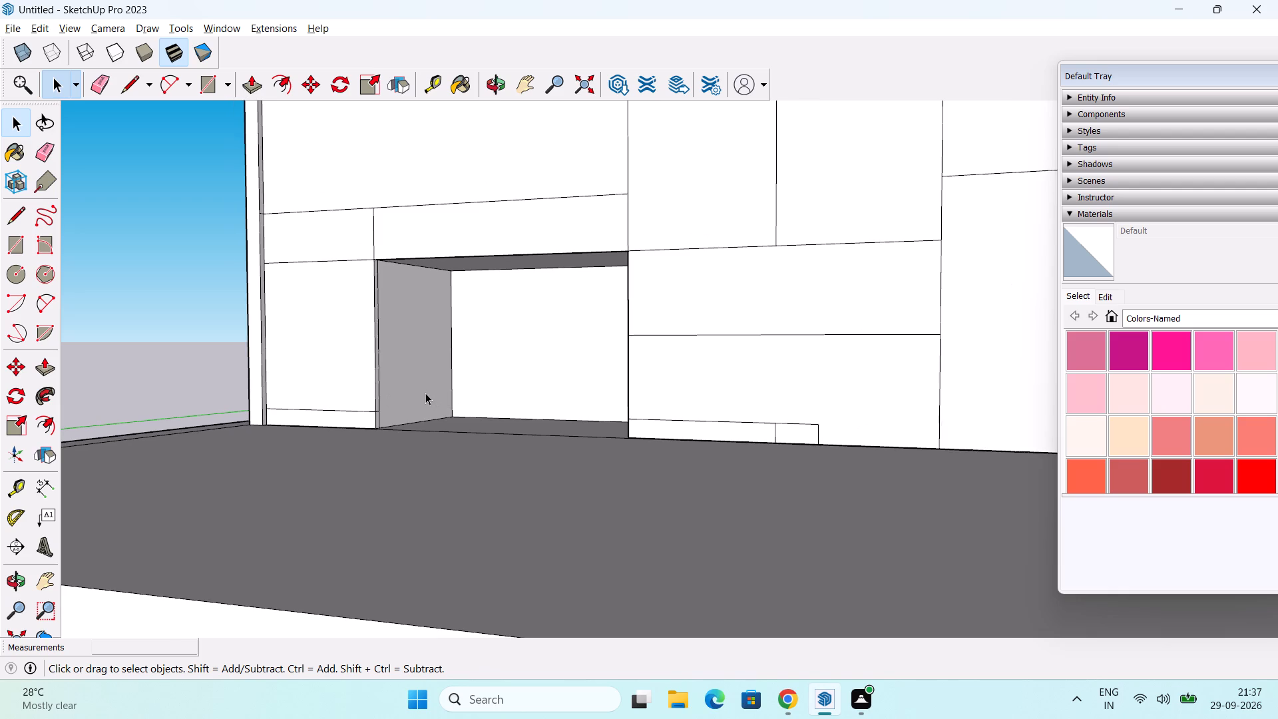
middle_drag(425, 392, 442, 374)
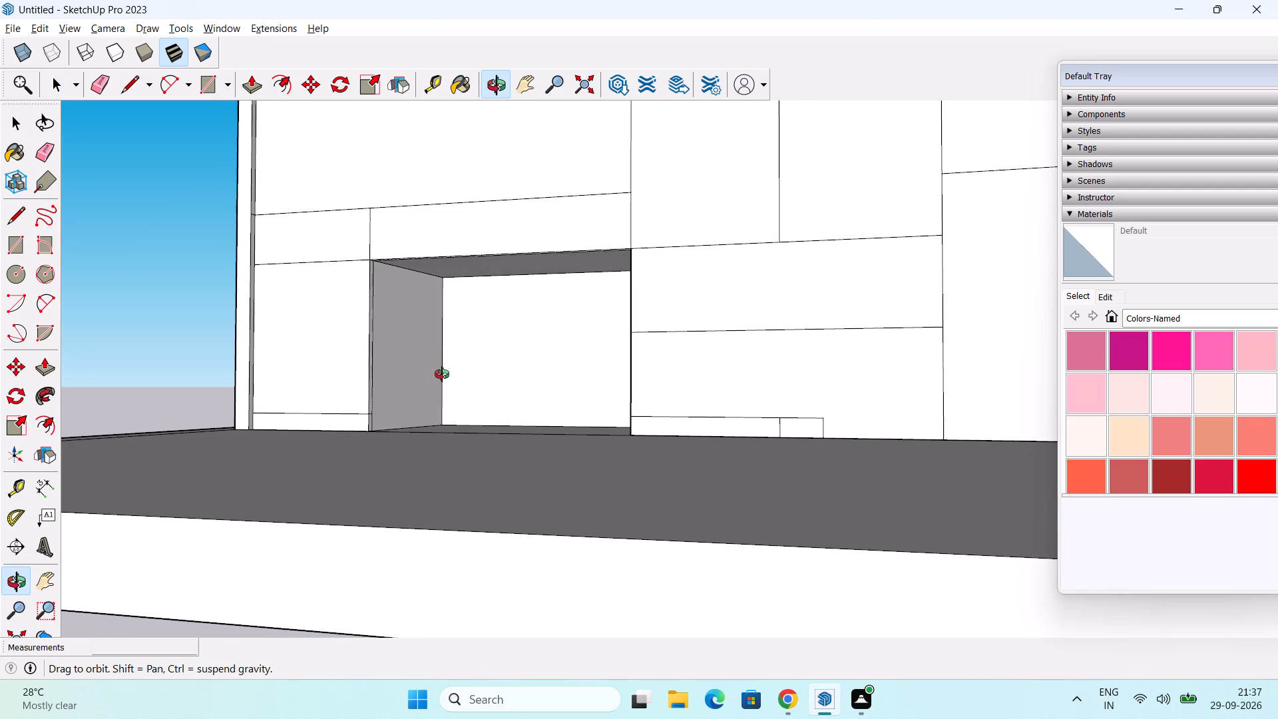
middle_drag(442, 374, 425, 378)
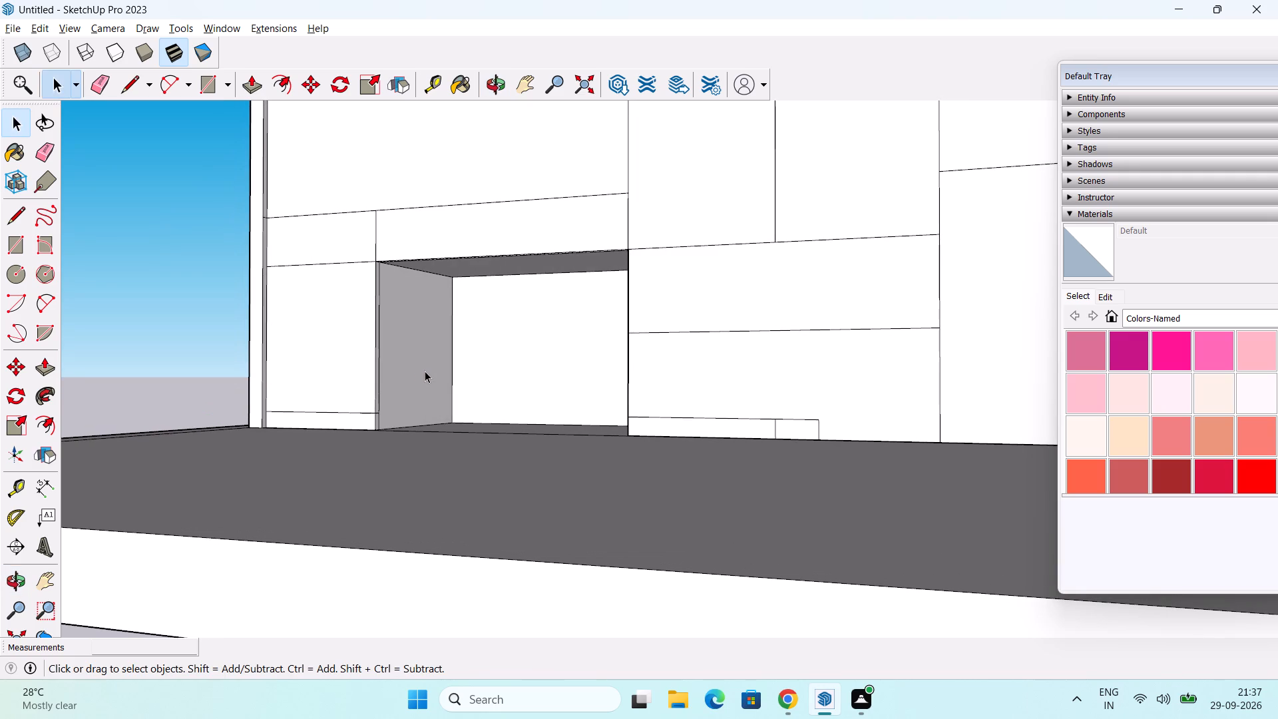
scroll(425, 371, up, 1)
middle_drag(425, 370, 309, 372)
key(e)
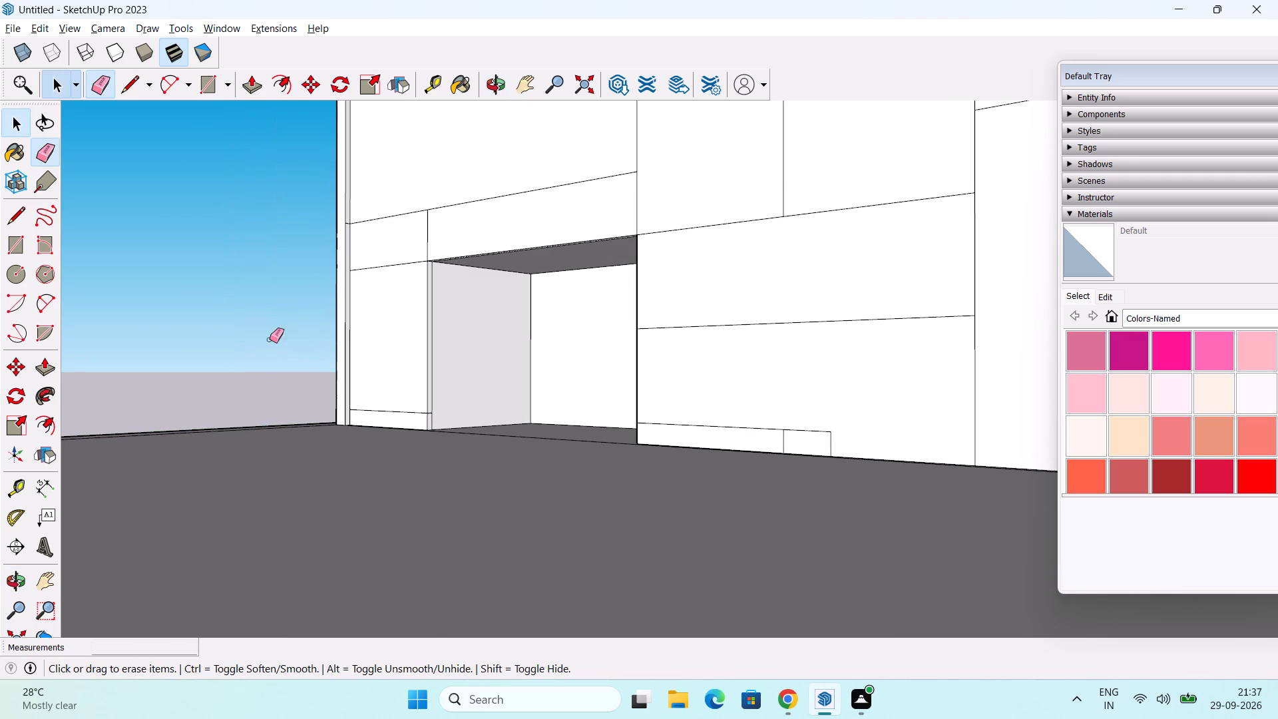
scroll(399, 274, up, 5)
scroll(446, 310, up, 2)
click(437, 310)
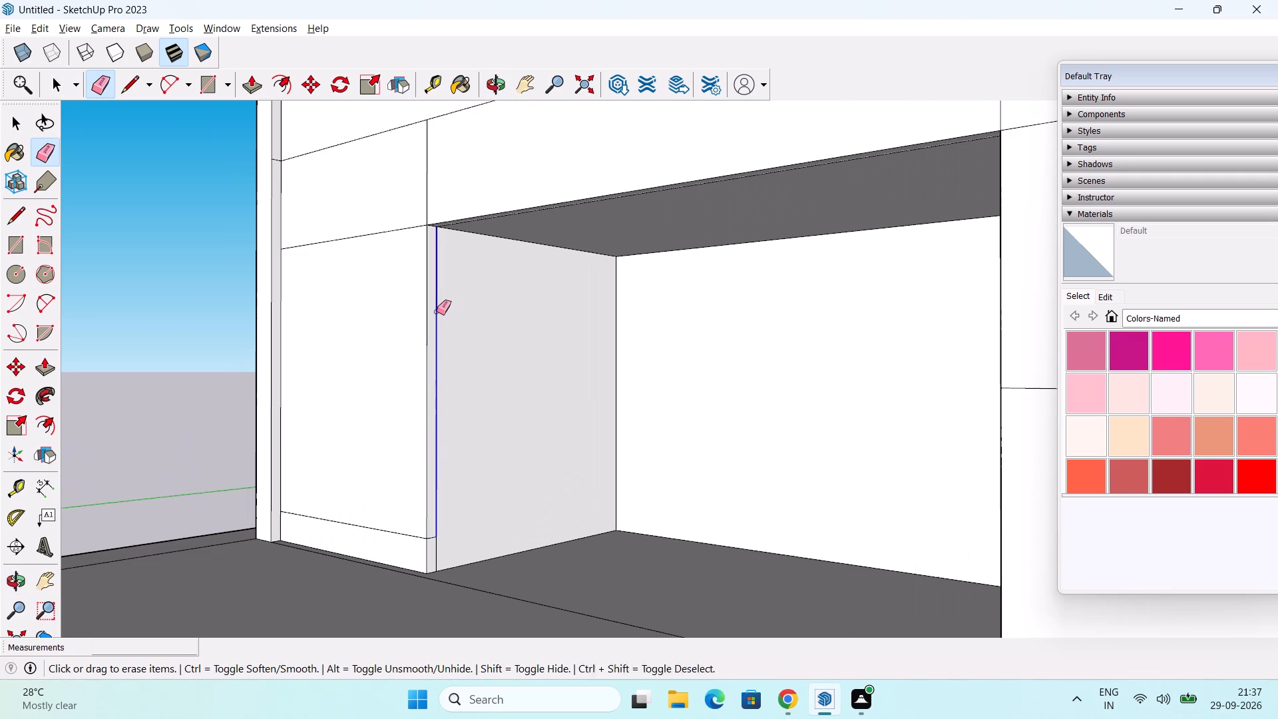
click(437, 549)
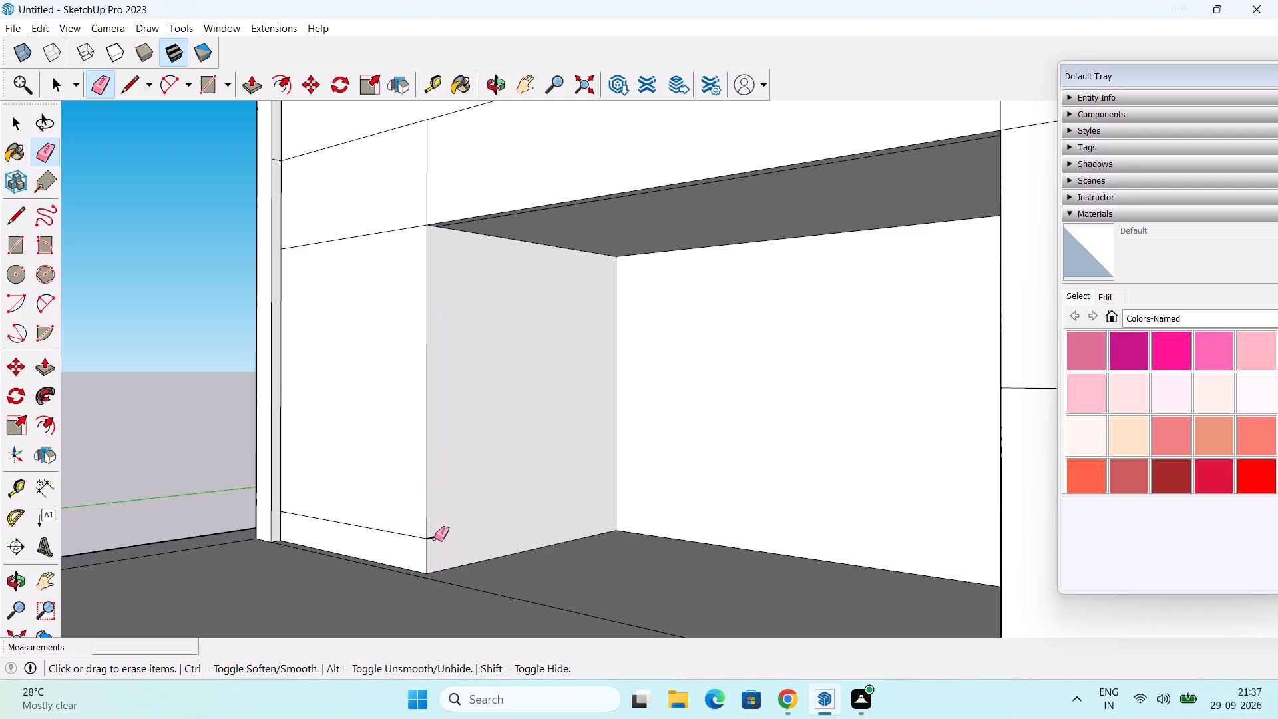
click(435, 538)
Erase the leftover horizontal and vertical edges on the open compartment's right inner side wall, keeping its front corner edge.
scroll(532, 490, down, 4)
middle_drag(545, 498, 704, 331)
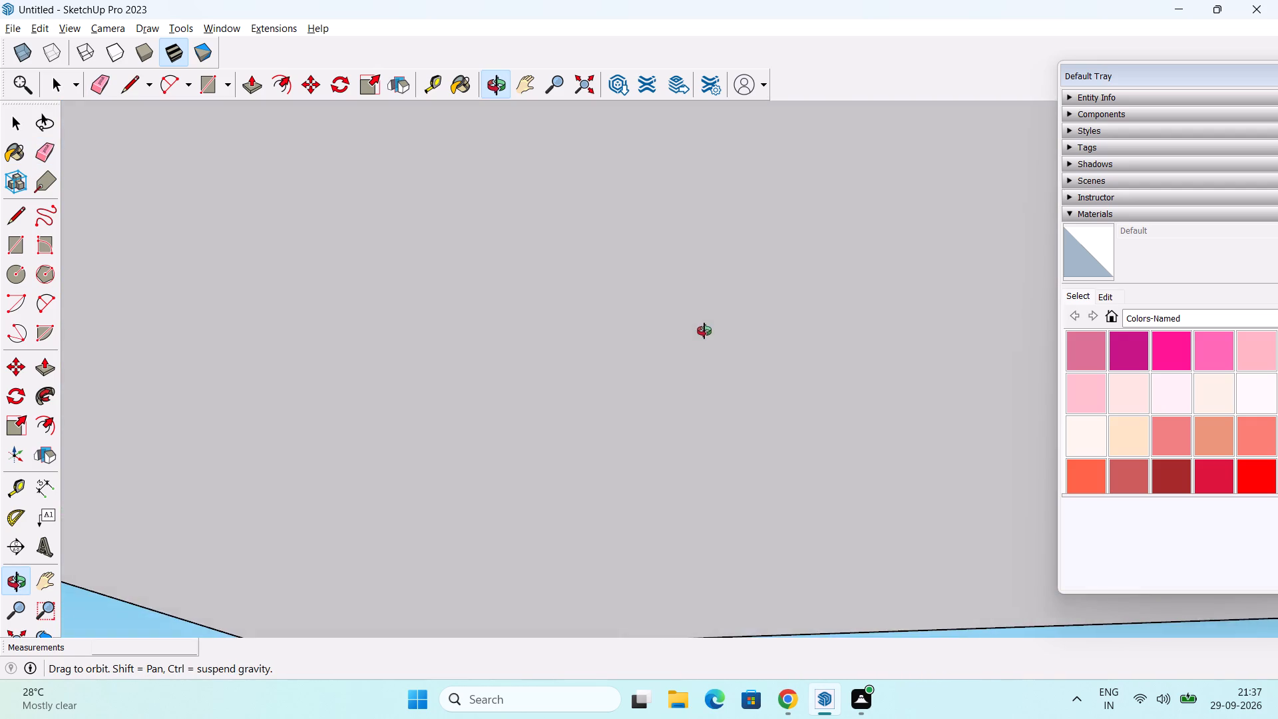
middle_drag(704, 331, 1028, 474)
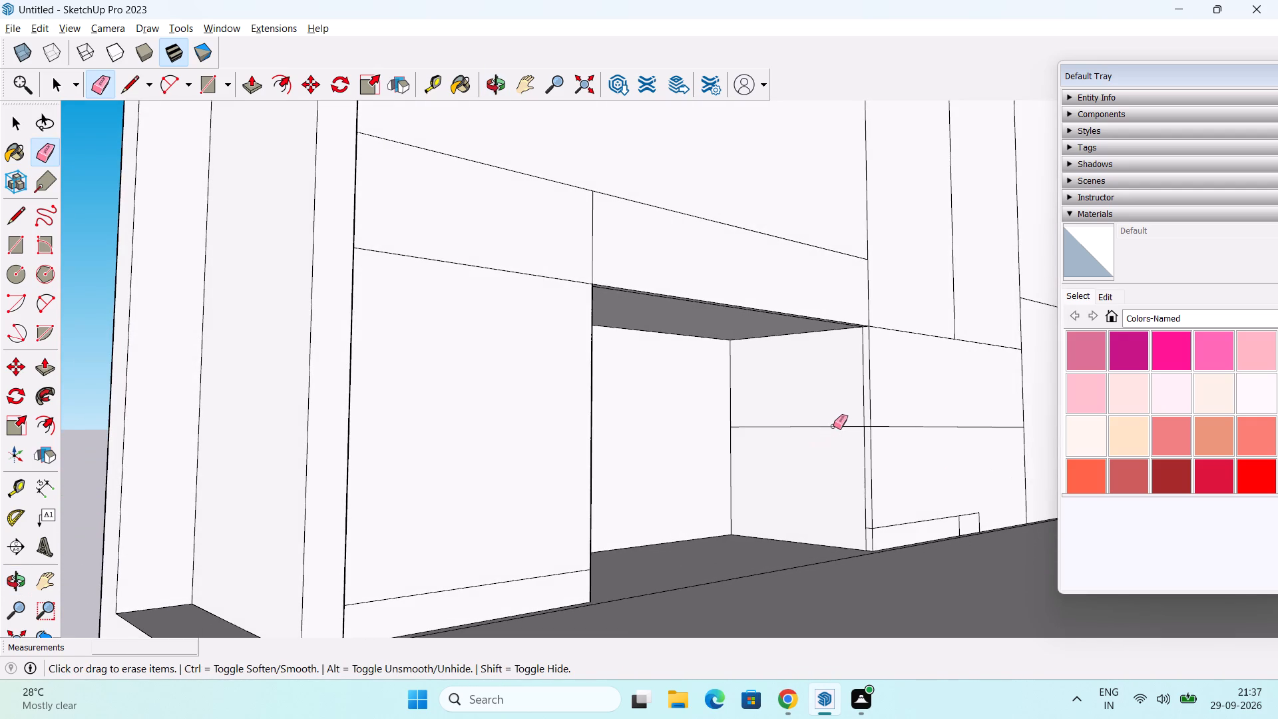
click(833, 426)
click(863, 403)
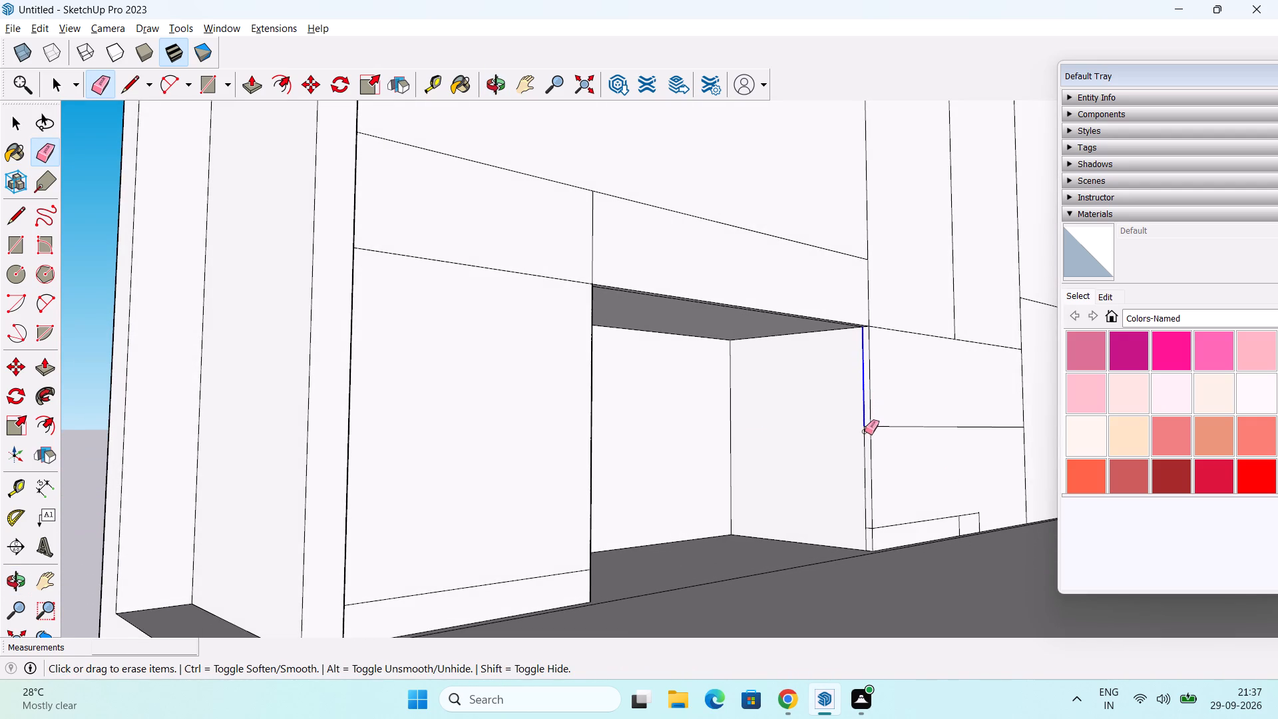
click(869, 426)
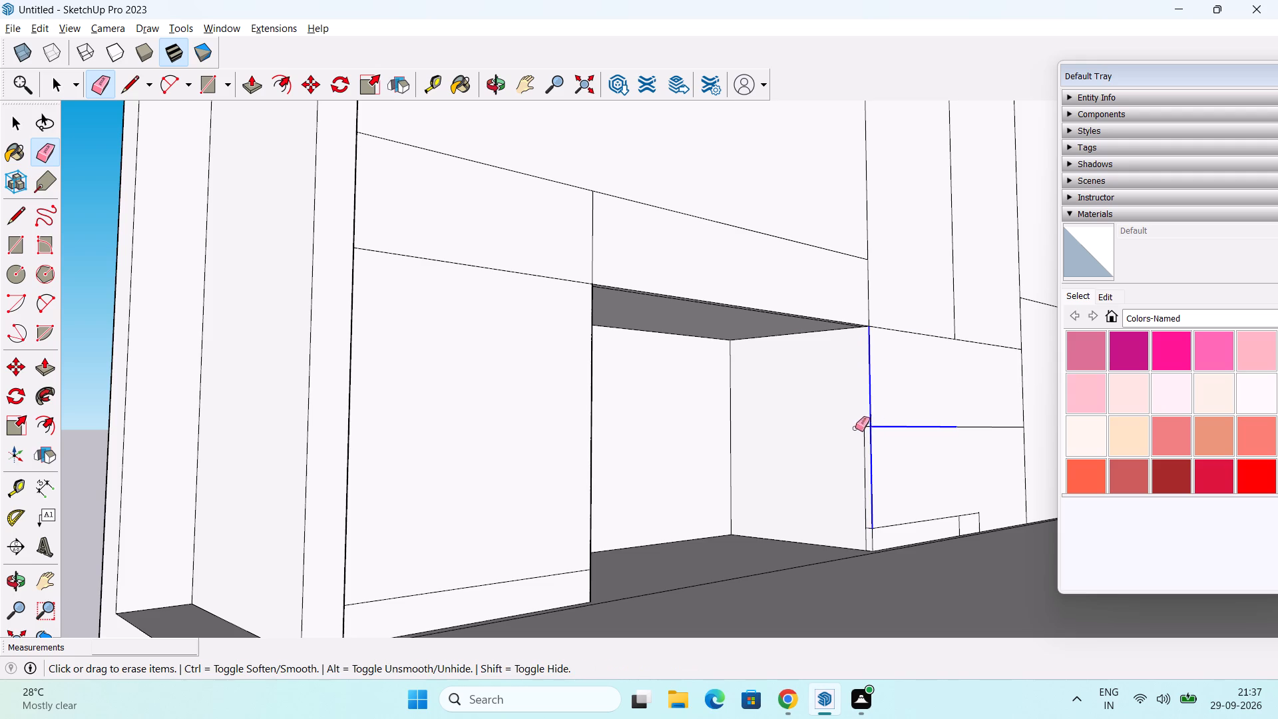
key(ctrl+z)
scroll(867, 443, up, 5)
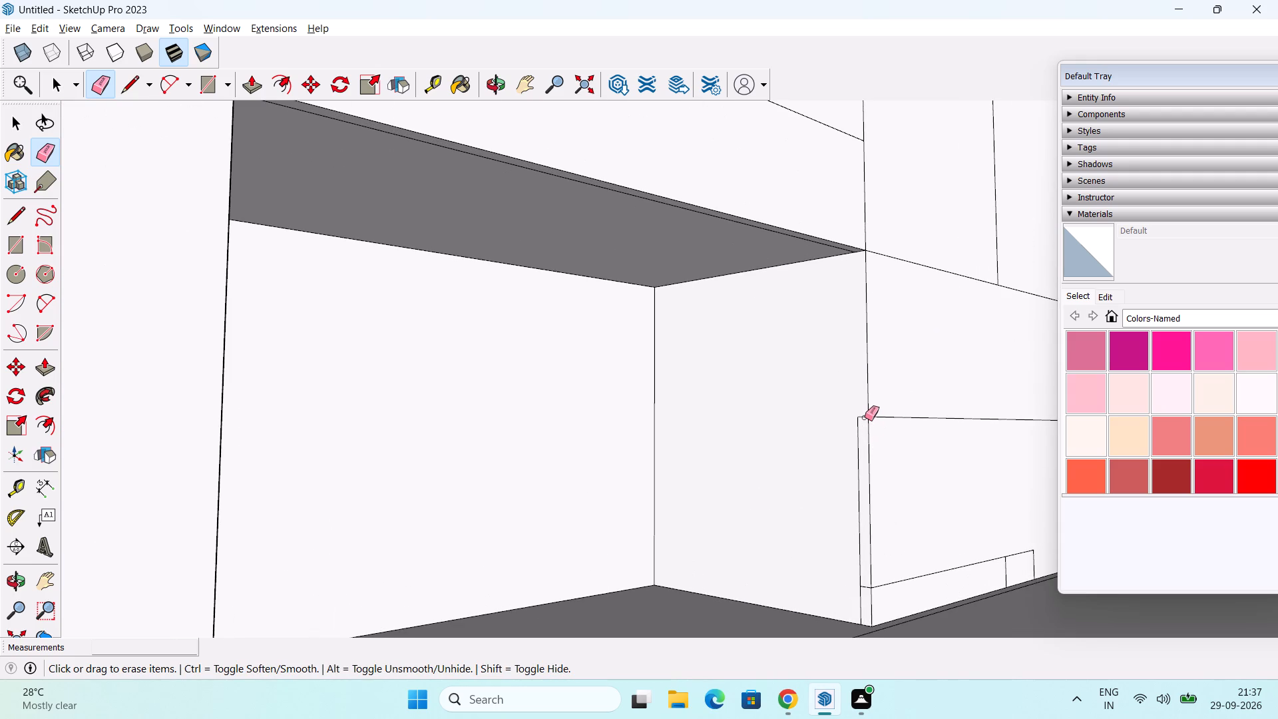
click(865, 417)
click(858, 436)
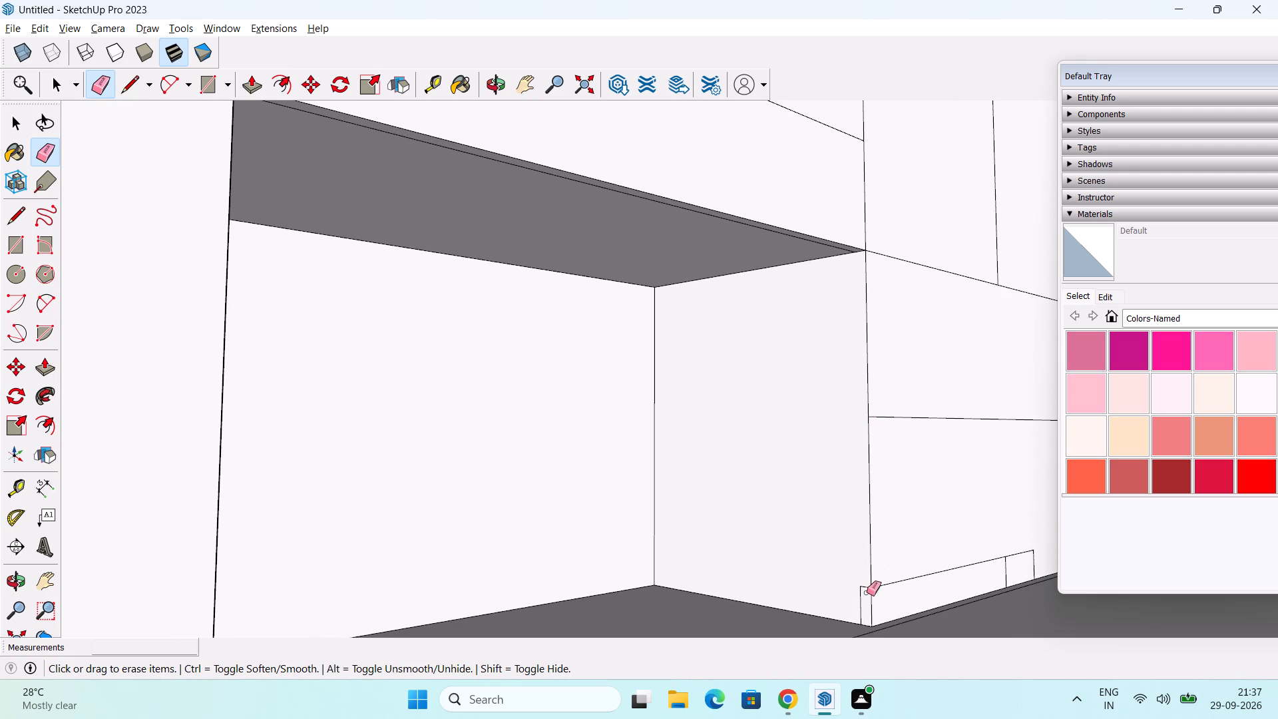
click(863, 587)
Erase the two short vertical edges in the bottom strip below the drawer fronts beside the open compartment.
scroll(877, 421, down, 9)
middle_drag(885, 459, 669, 458)
scroll(859, 441, down, 2)
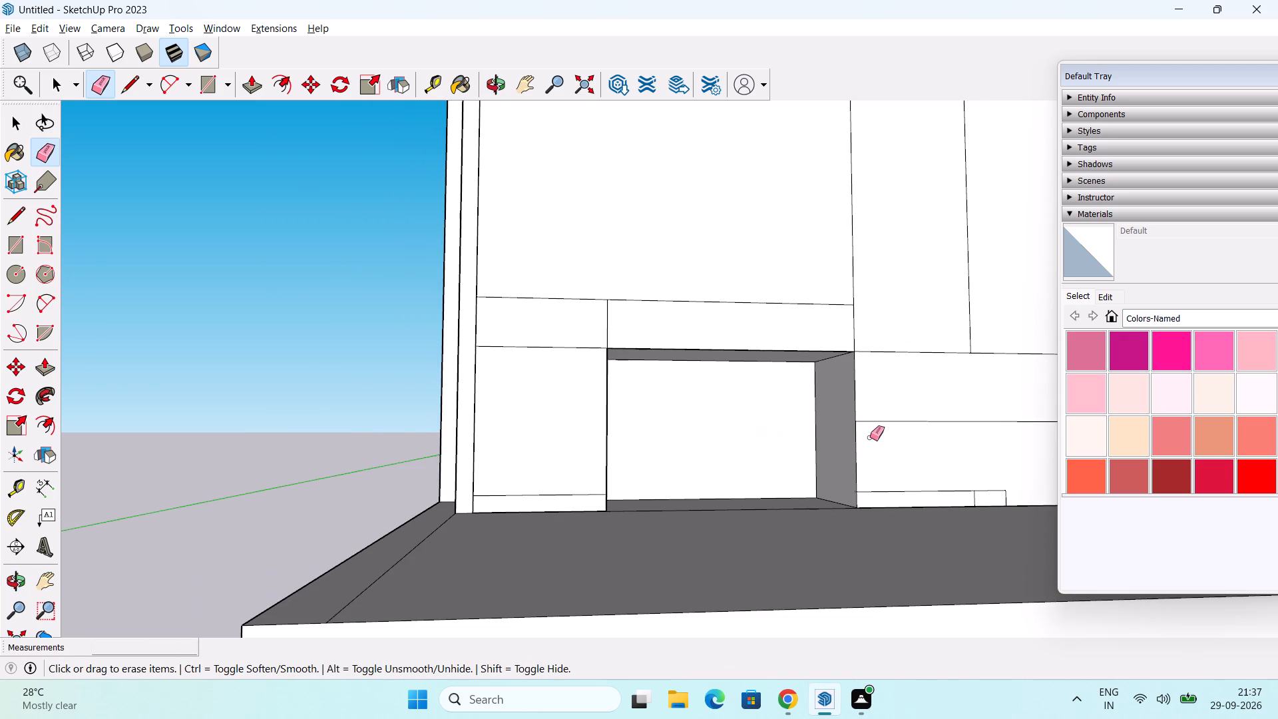
scroll(873, 437, down, 2)
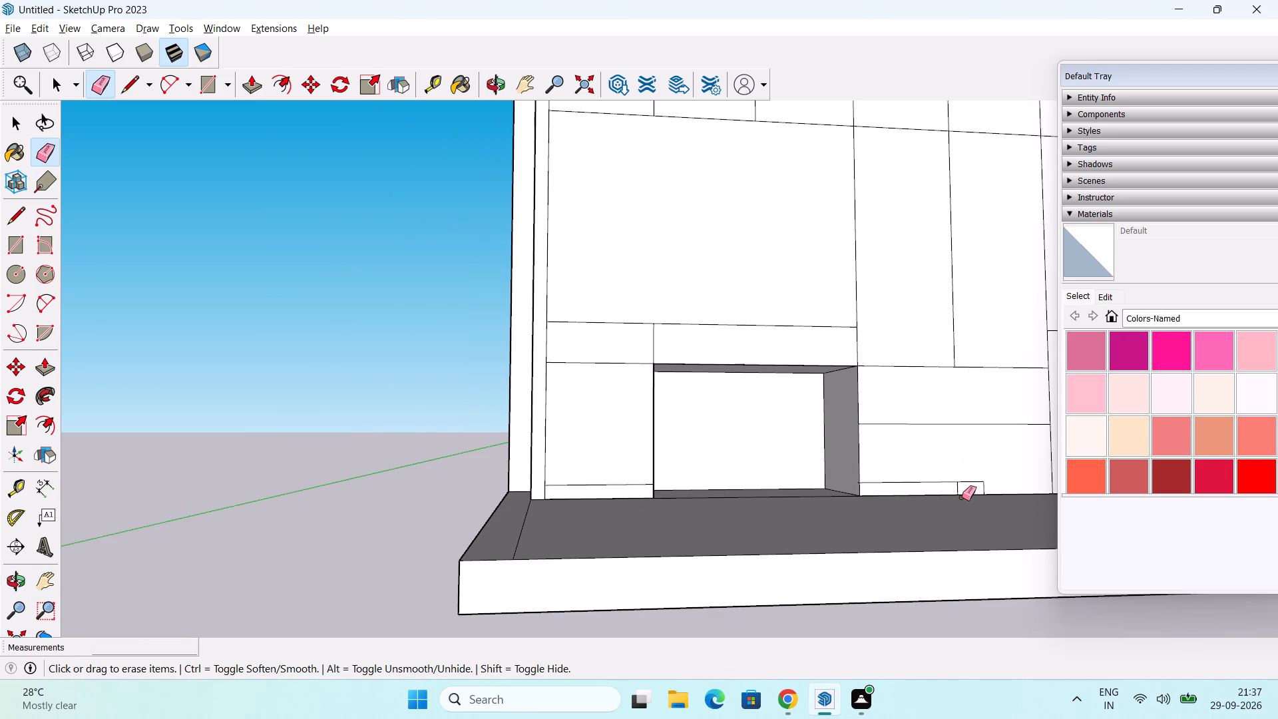
scroll(962, 497, up, 2)
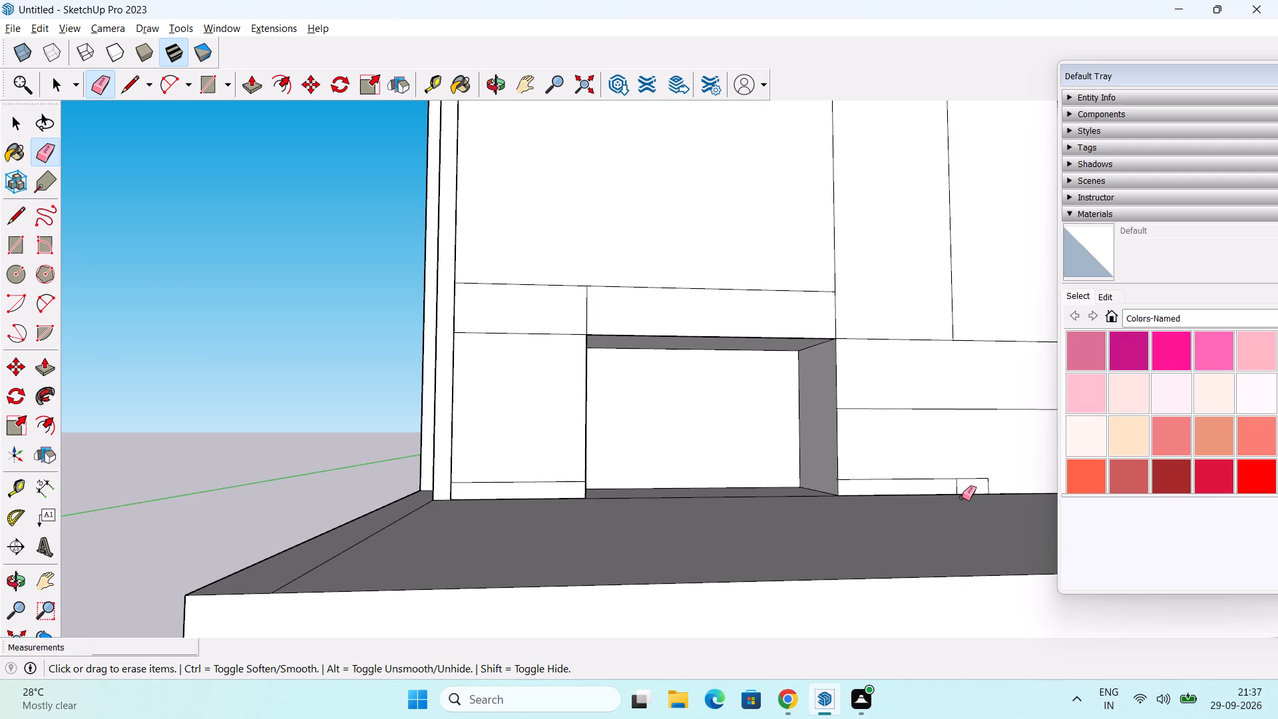
scroll(962, 497, up, 3)
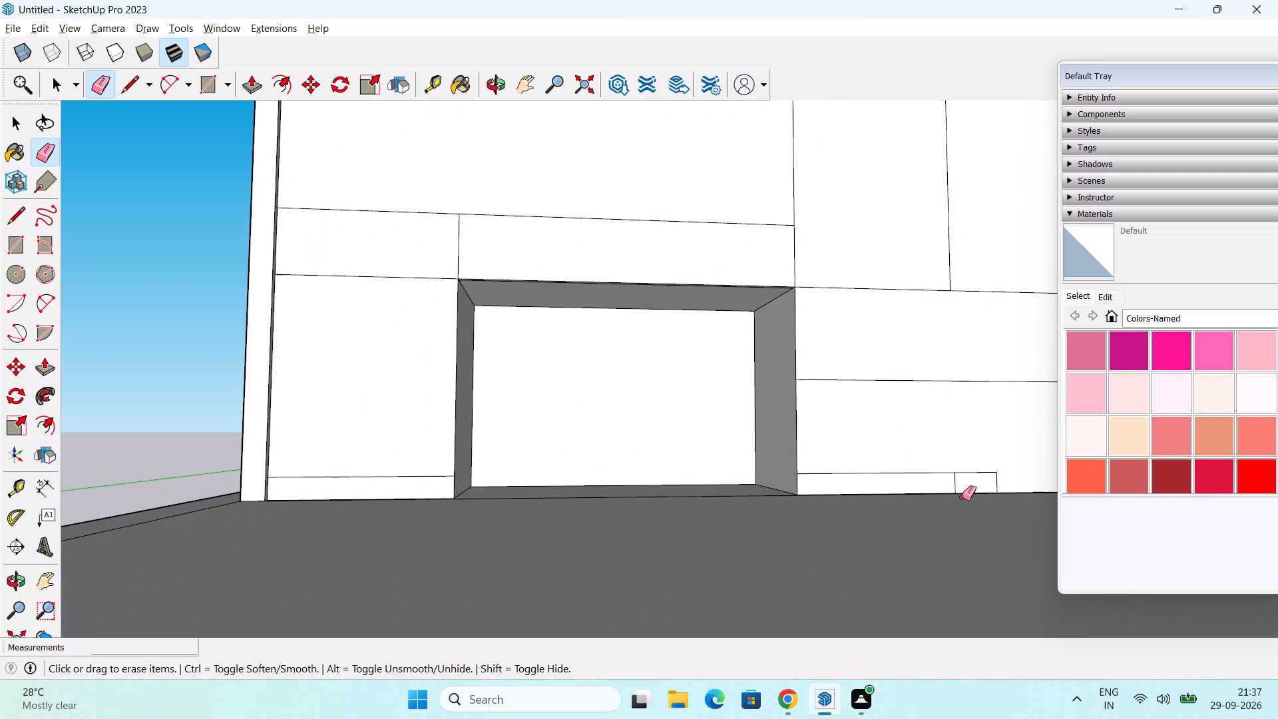
middle_drag(962, 497, 913, 502)
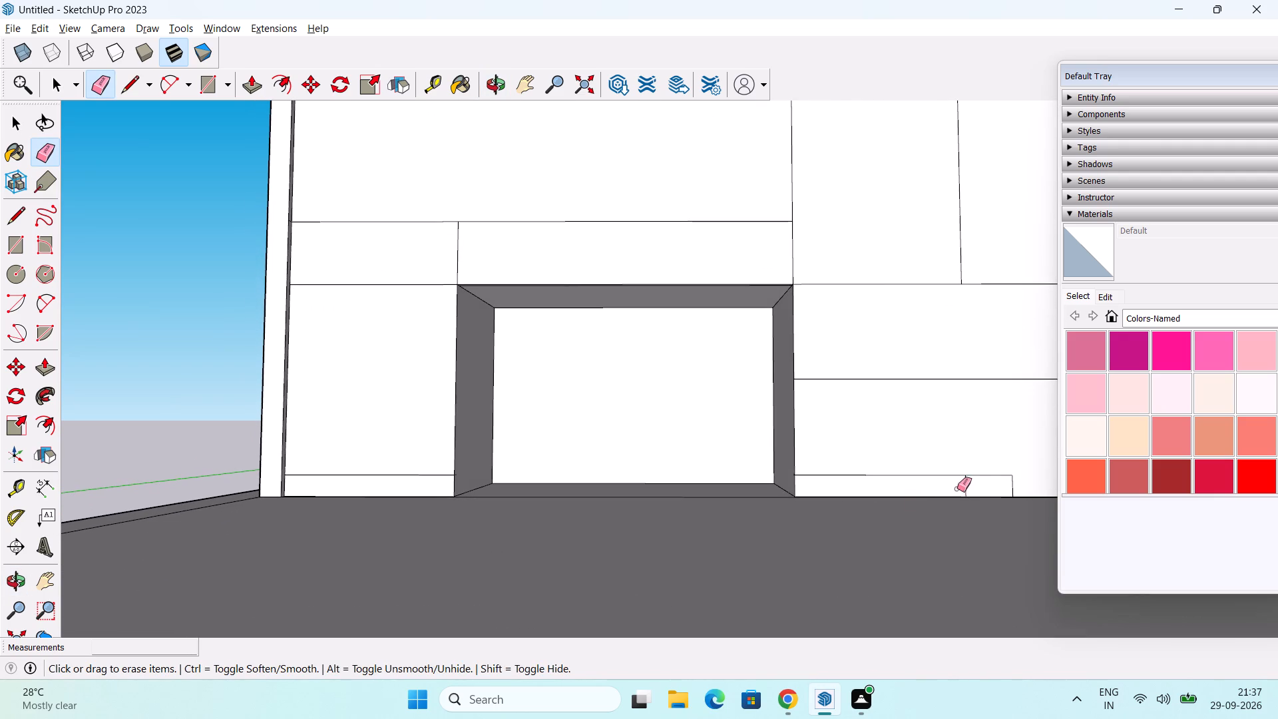
click(966, 489)
click(1013, 492)
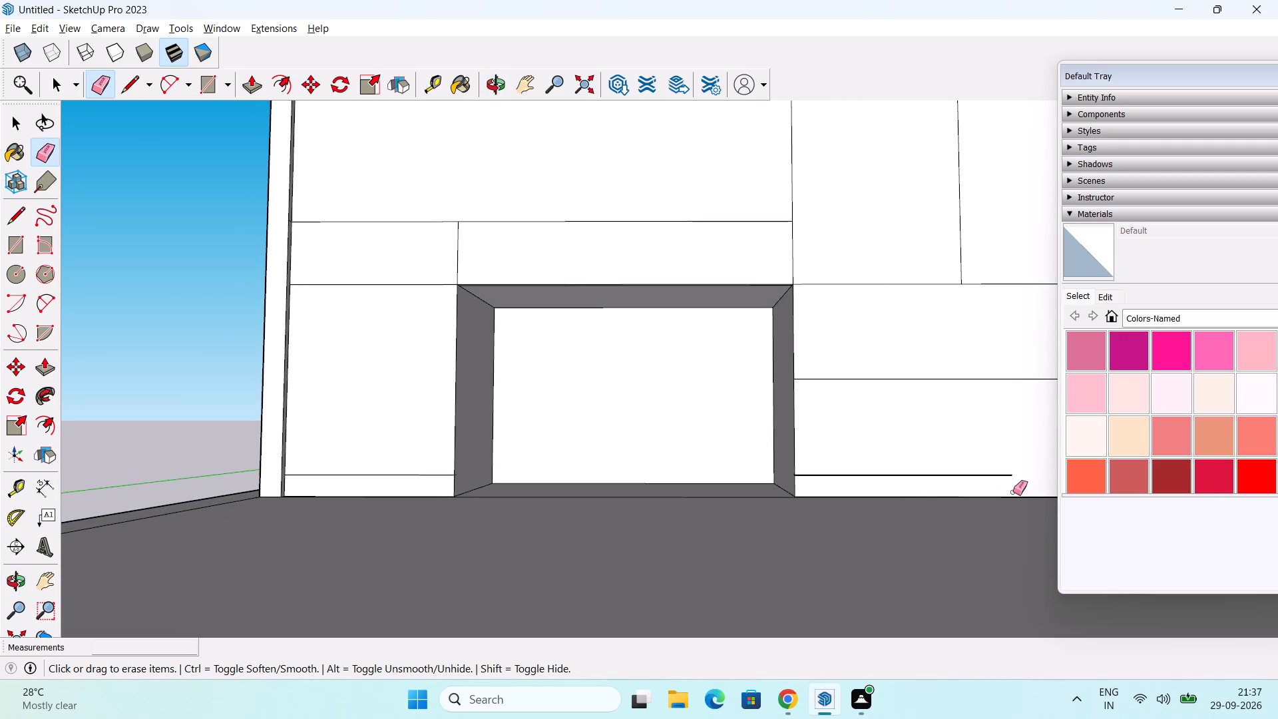
Erase the front edge separating the open compartment's floor from the slab so the two surfaces merge.
scroll(1013, 489, down, 6)
shift+middle_drag(1000, 482, 702, 466)
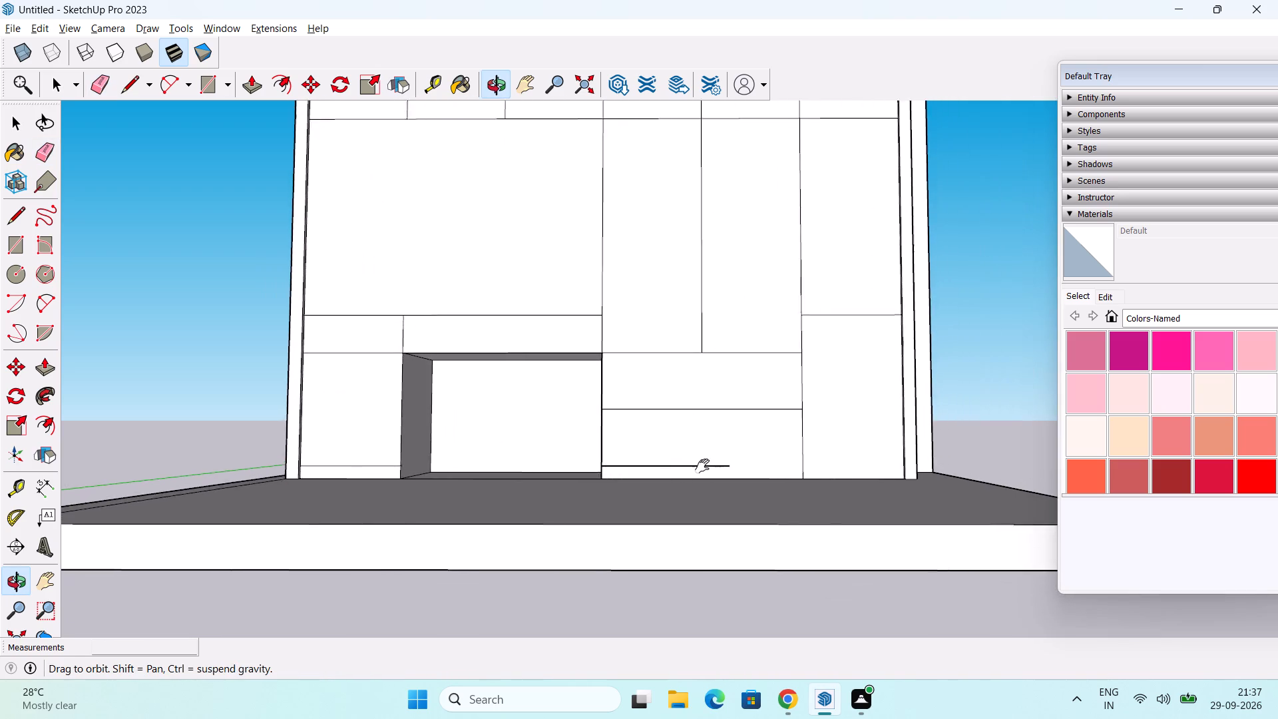
shift+middle_drag(702, 466, 694, 466)
middle_drag(688, 457, 940, 432)
middle_drag(210, 371, 636, 368)
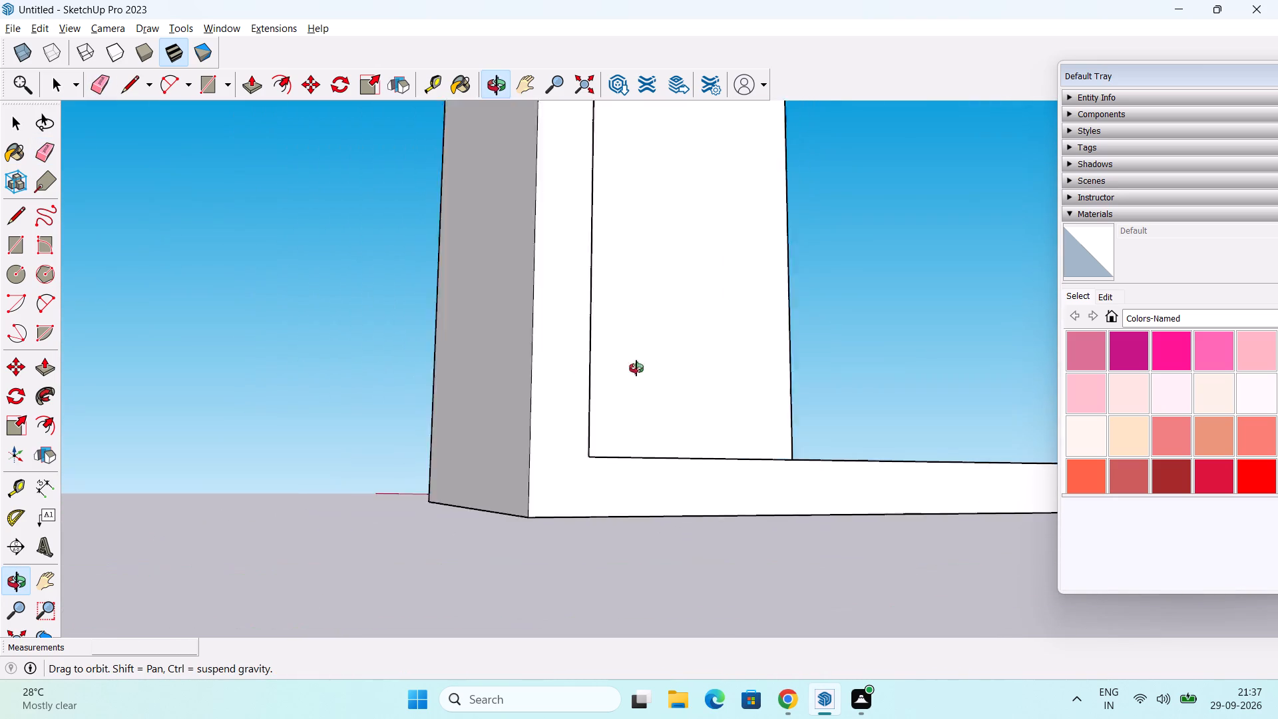
middle_drag(636, 368, 323, 447)
middle_drag(821, 411, 616, 416)
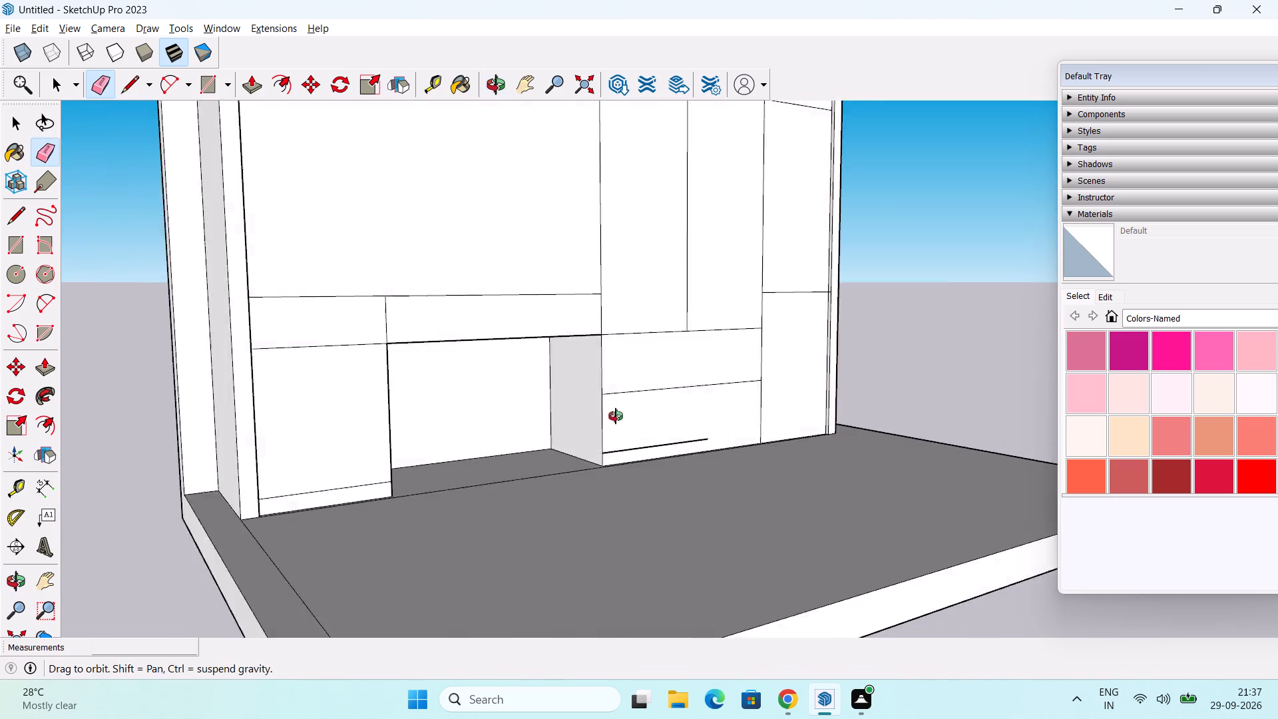
middle_drag(616, 416, 583, 417)
middle_drag(615, 421, 543, 449)
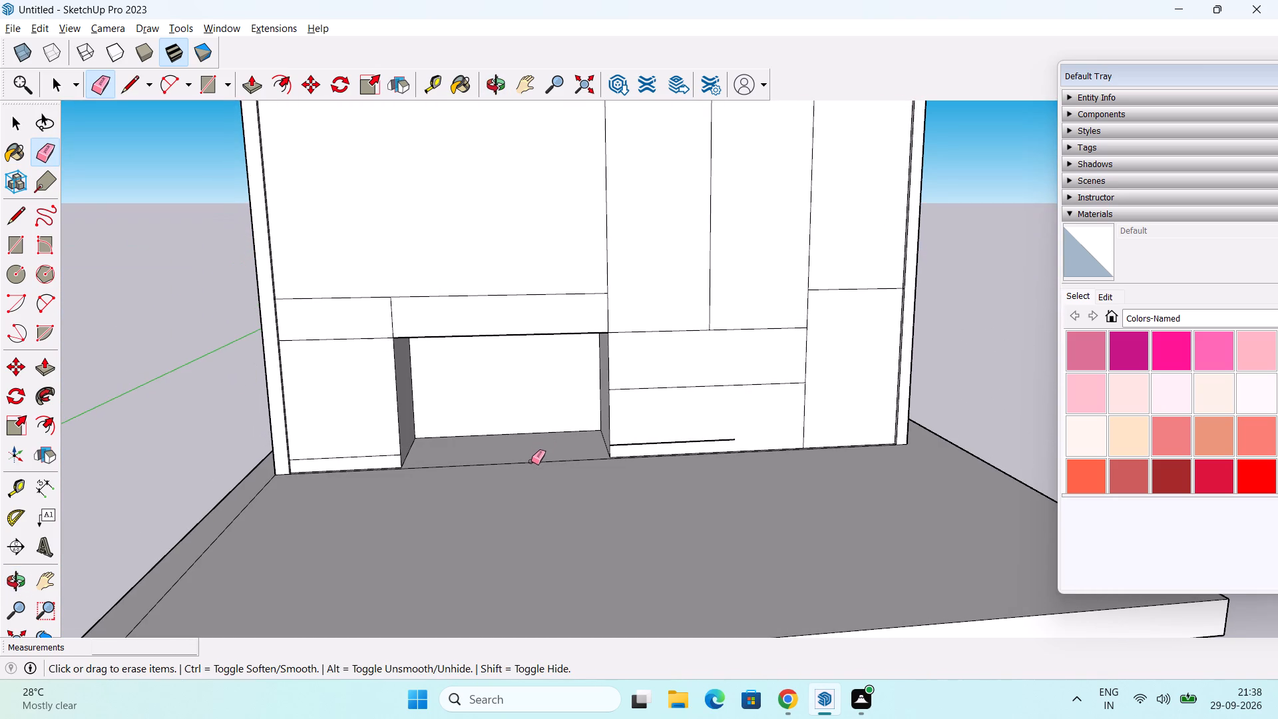
click(531, 462)
key(space)
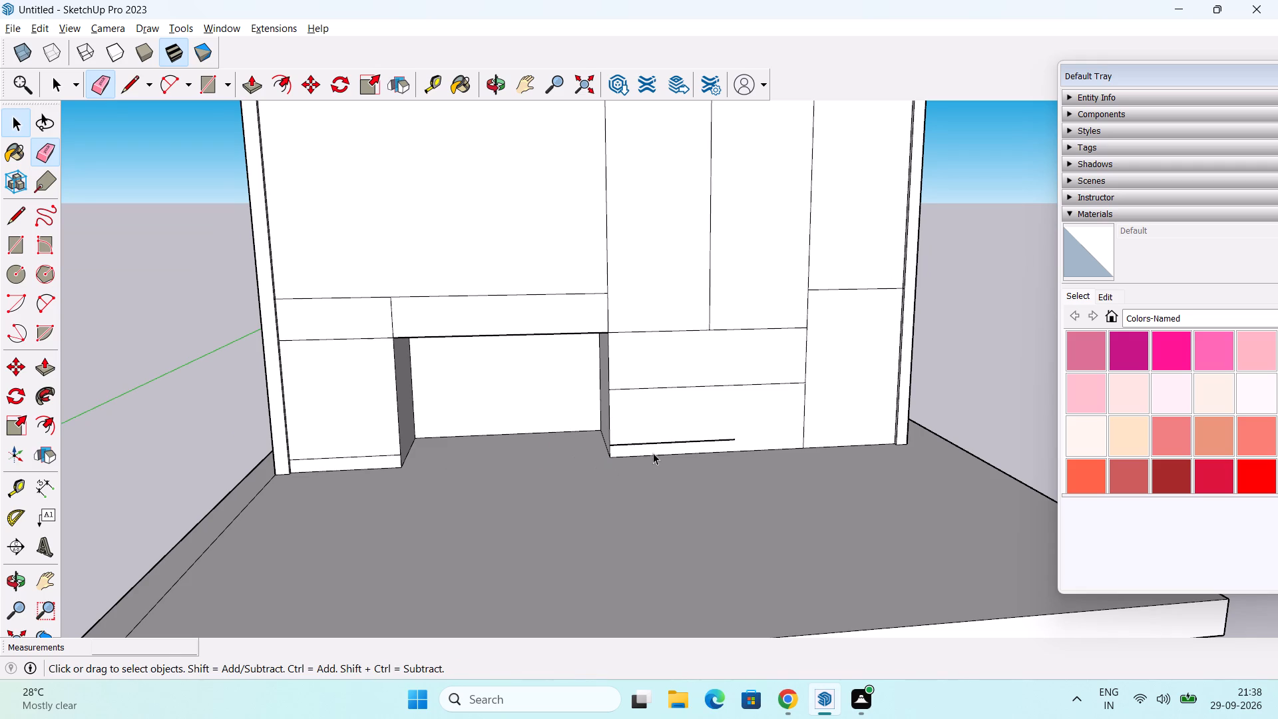
Draw a line about 1' 5 5/16" long extending the bottom strip's upper edge to the tall compartment's vertical divider.
key(l)
click(734, 439)
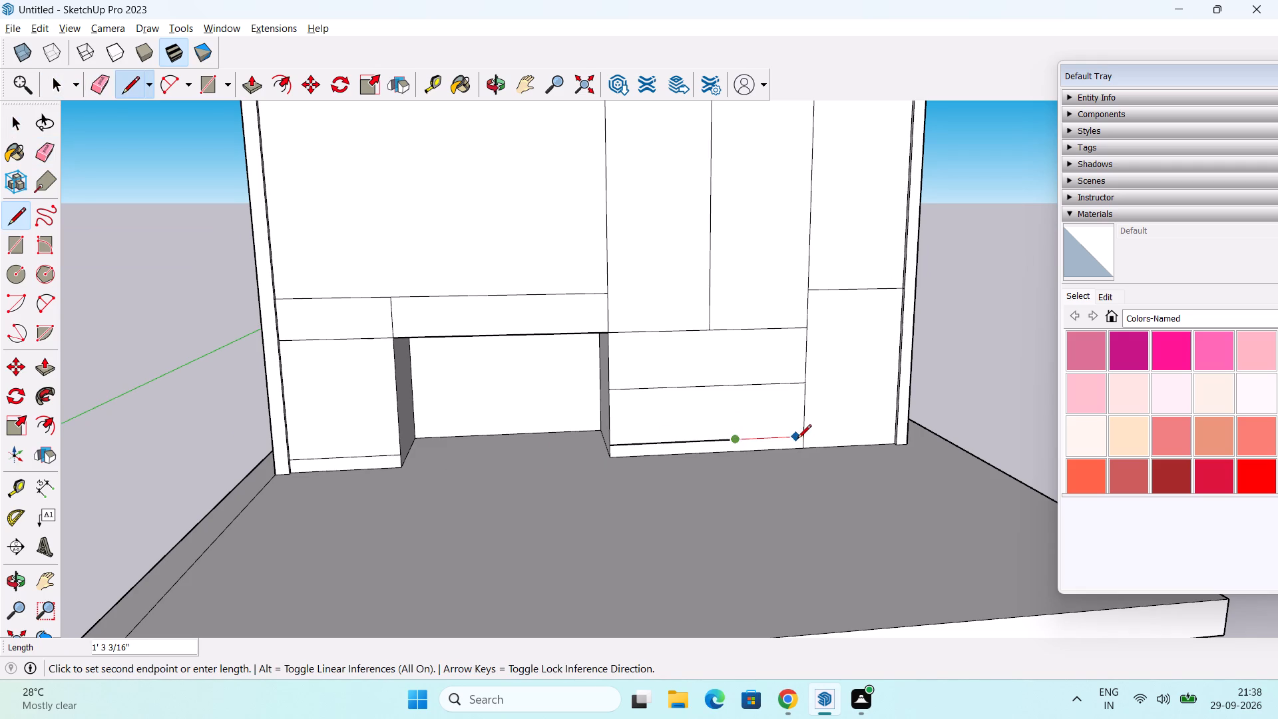
click(803, 439)
key(Escape)
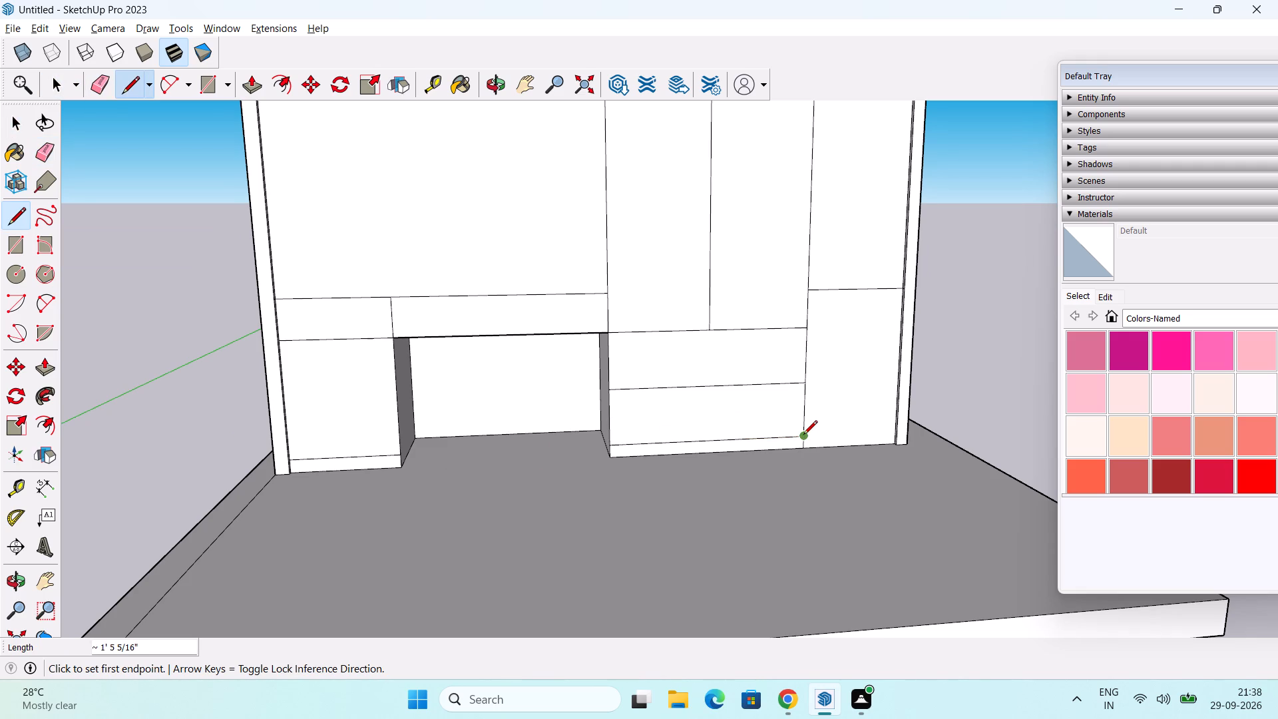
Erase the horizontal dividing edge across the tall compartment at the right end of the cabinet front.
key(e)
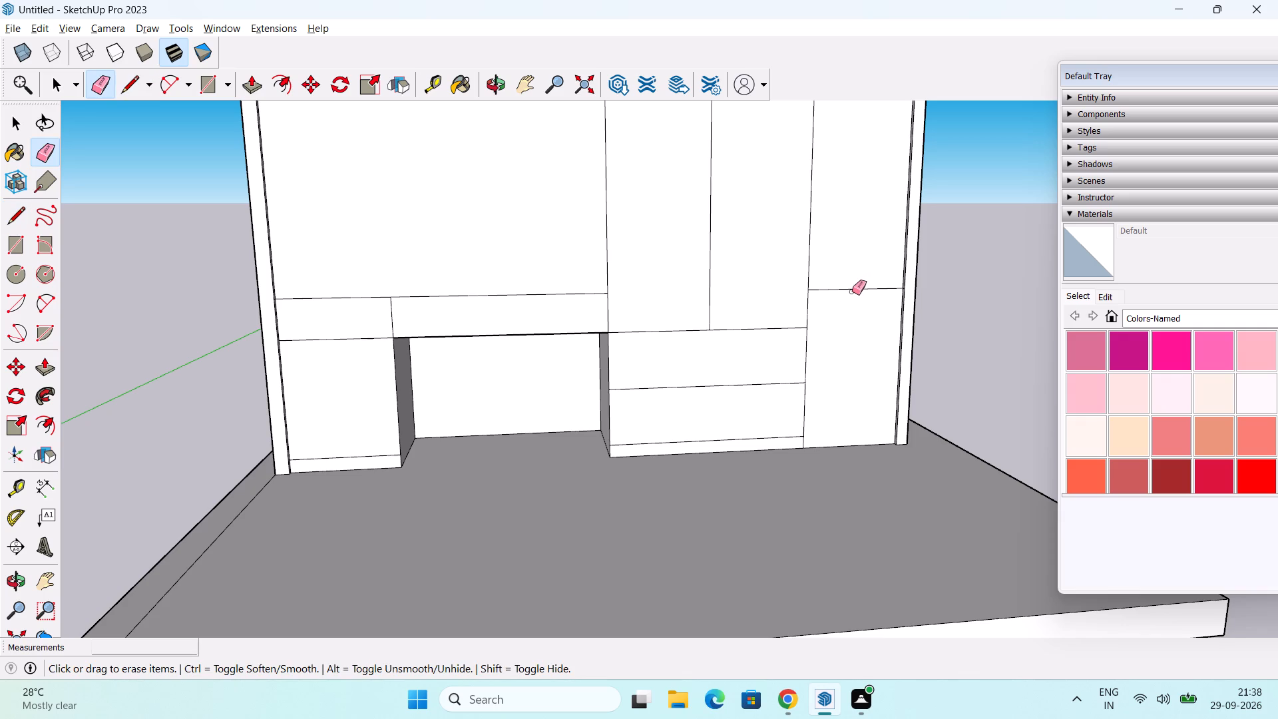
click(852, 292)
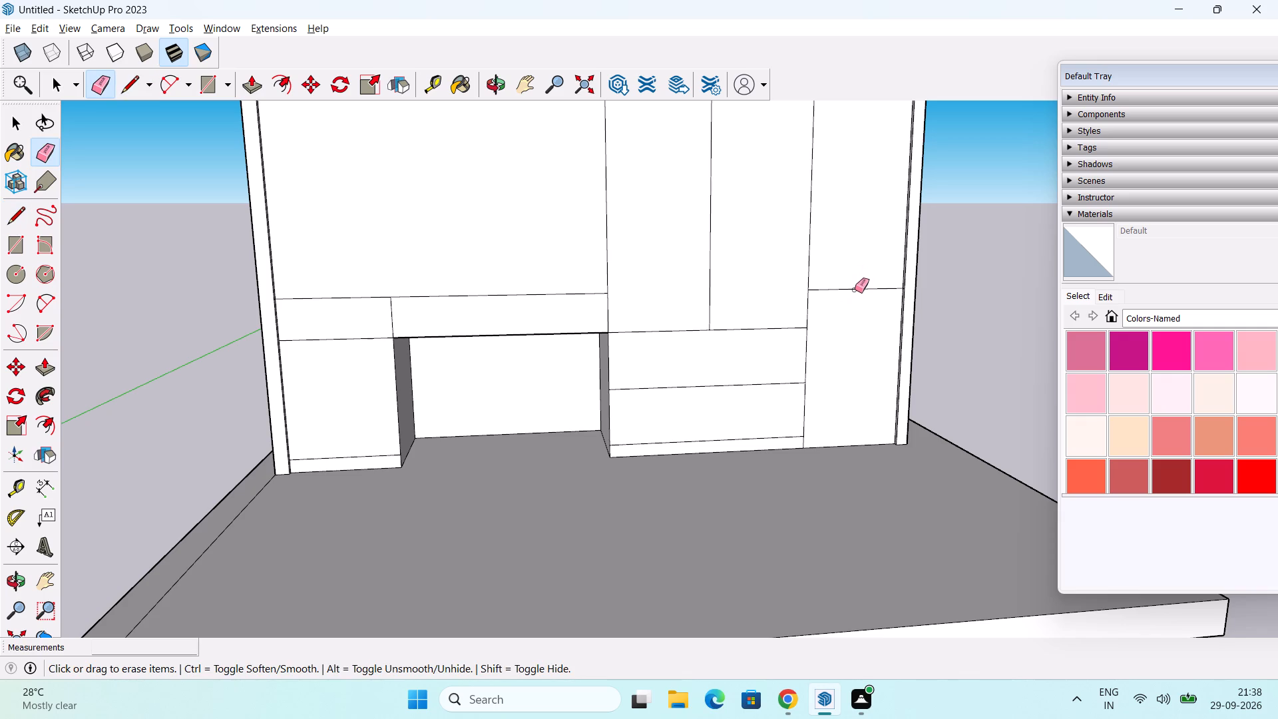
click(855, 290)
key(space)
Examine the whole cabinet block and slab from the front, the side and above.
scroll(518, 358, down, 4)
middle_drag(520, 399, 540, 385)
scroll(489, 238, down, 1)
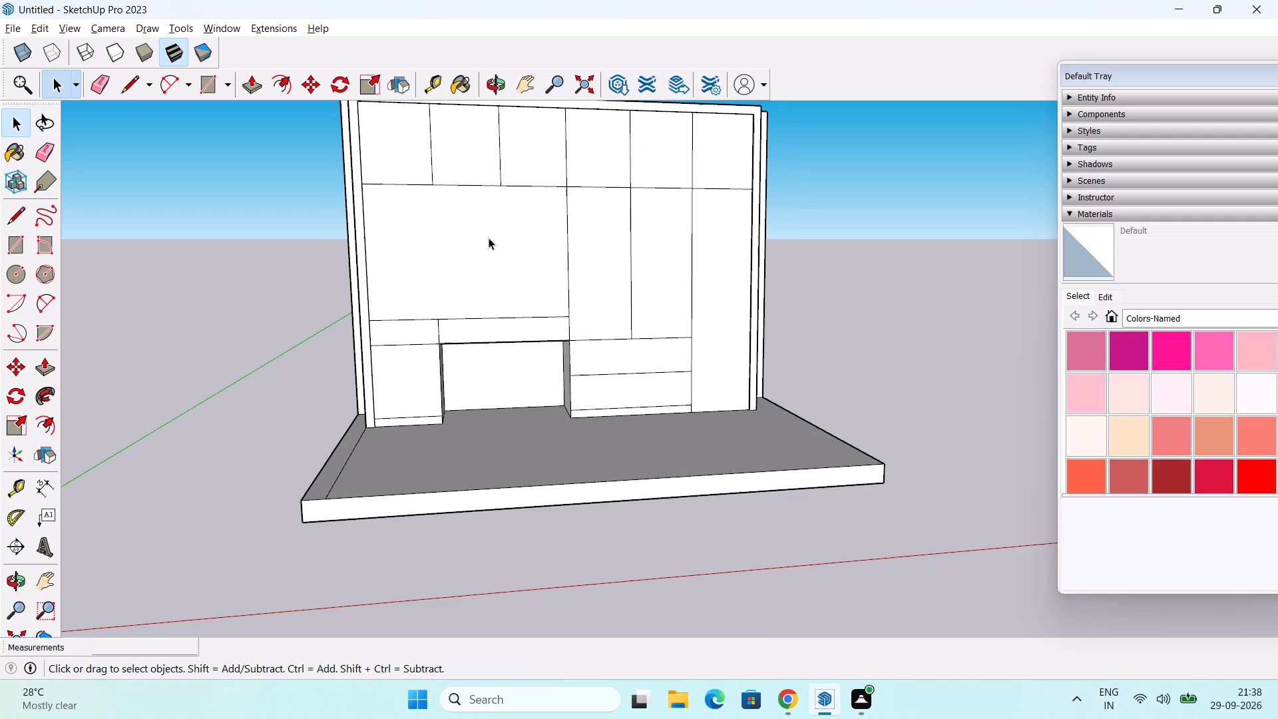
shift+middle_drag(489, 238, 525, 318)
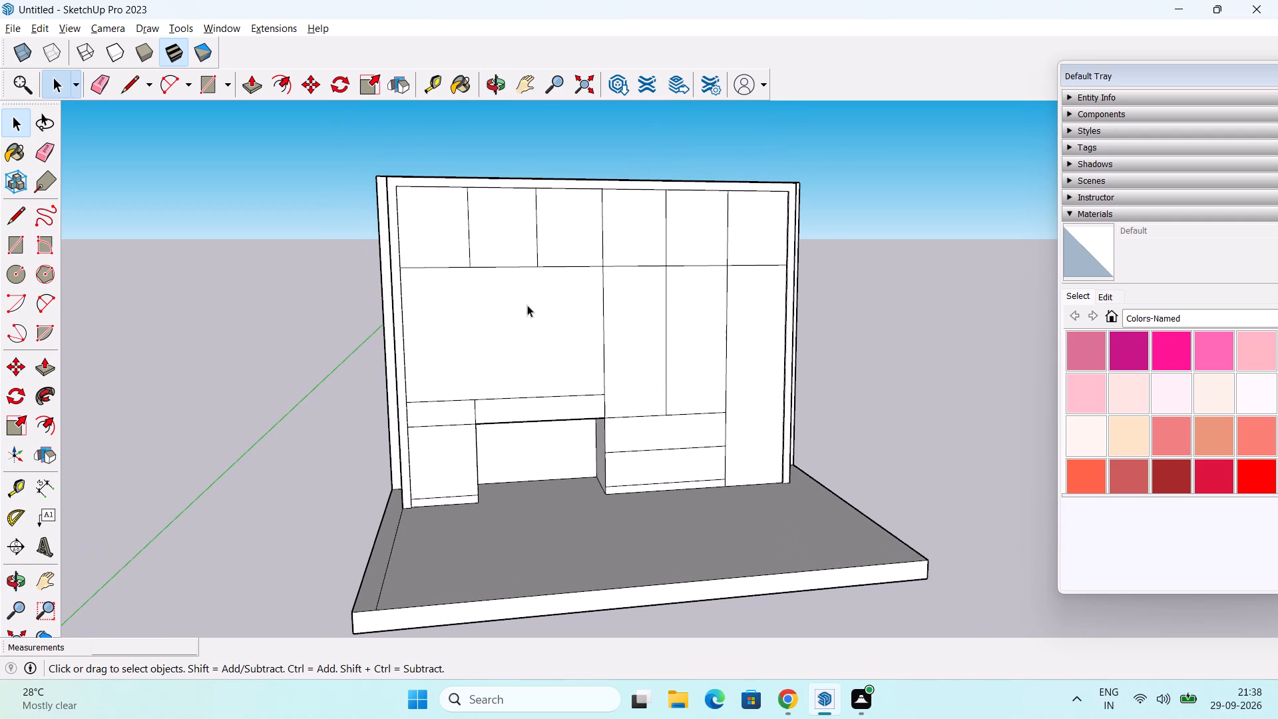
middle_drag(527, 292, 586, 276)
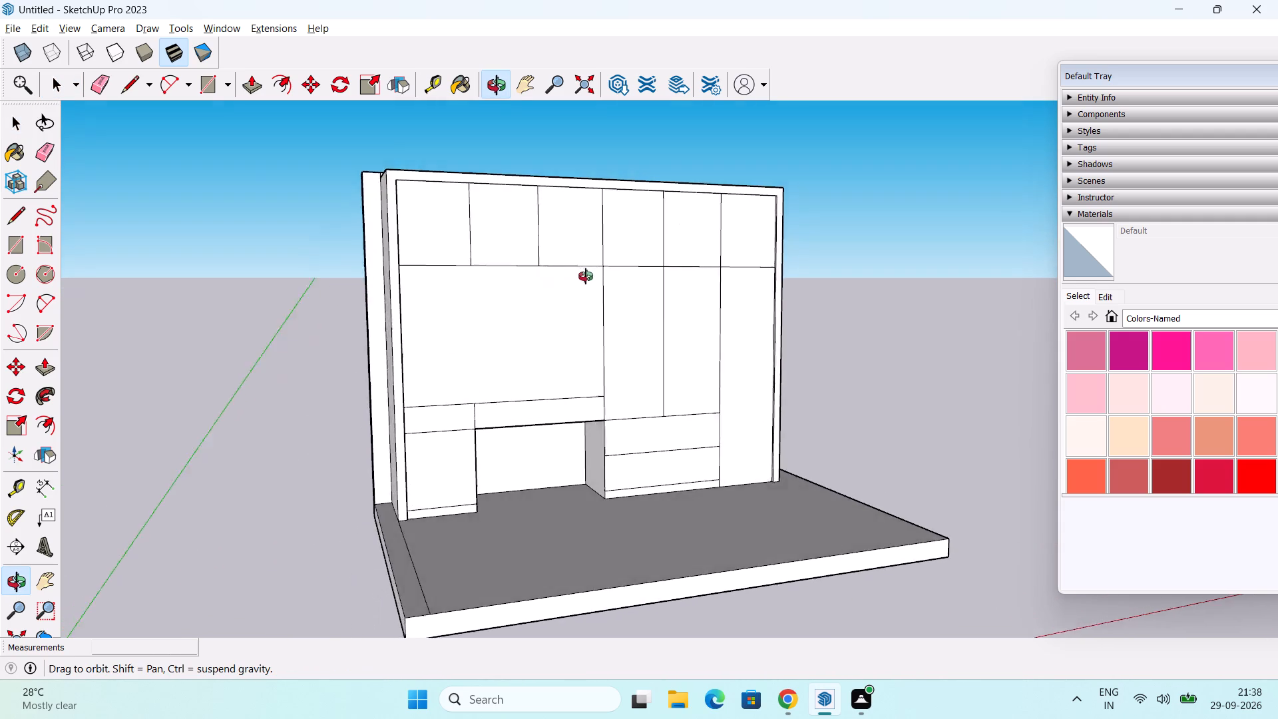
middle_drag(586, 276, 680, 346)
middle_drag(602, 354, 544, 360)
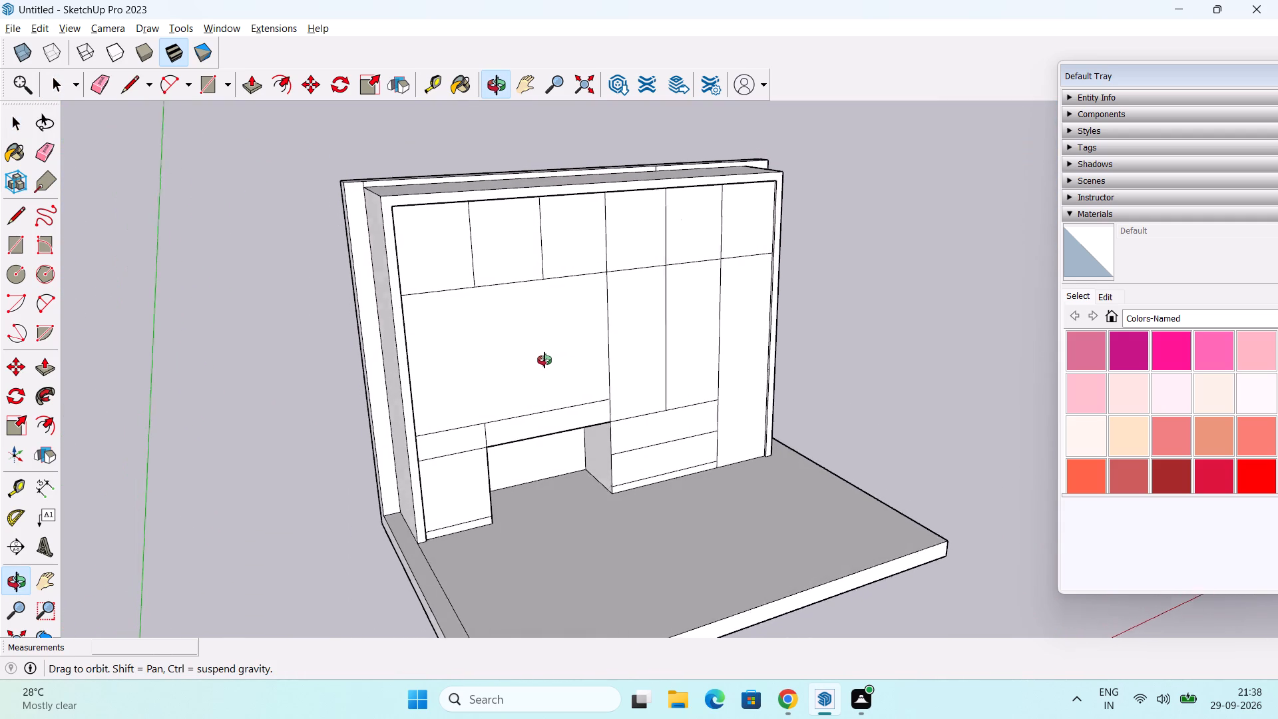
Offset the outline of the large compartment below the upper row inward by 1".
middle_drag(544, 360, 540, 361)
middle_drag(541, 304, 481, 264)
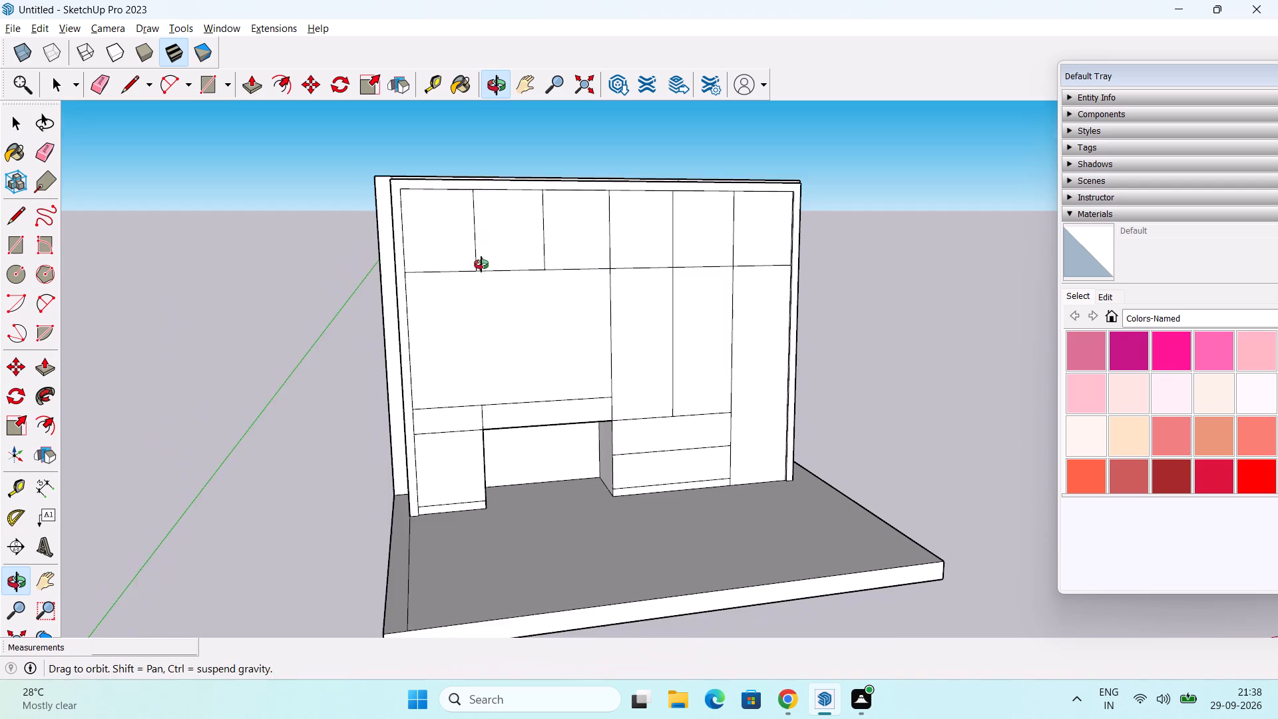
middle_drag(481, 264, 496, 268)
middle_click(524, 276)
scroll(532, 328, up, 1)
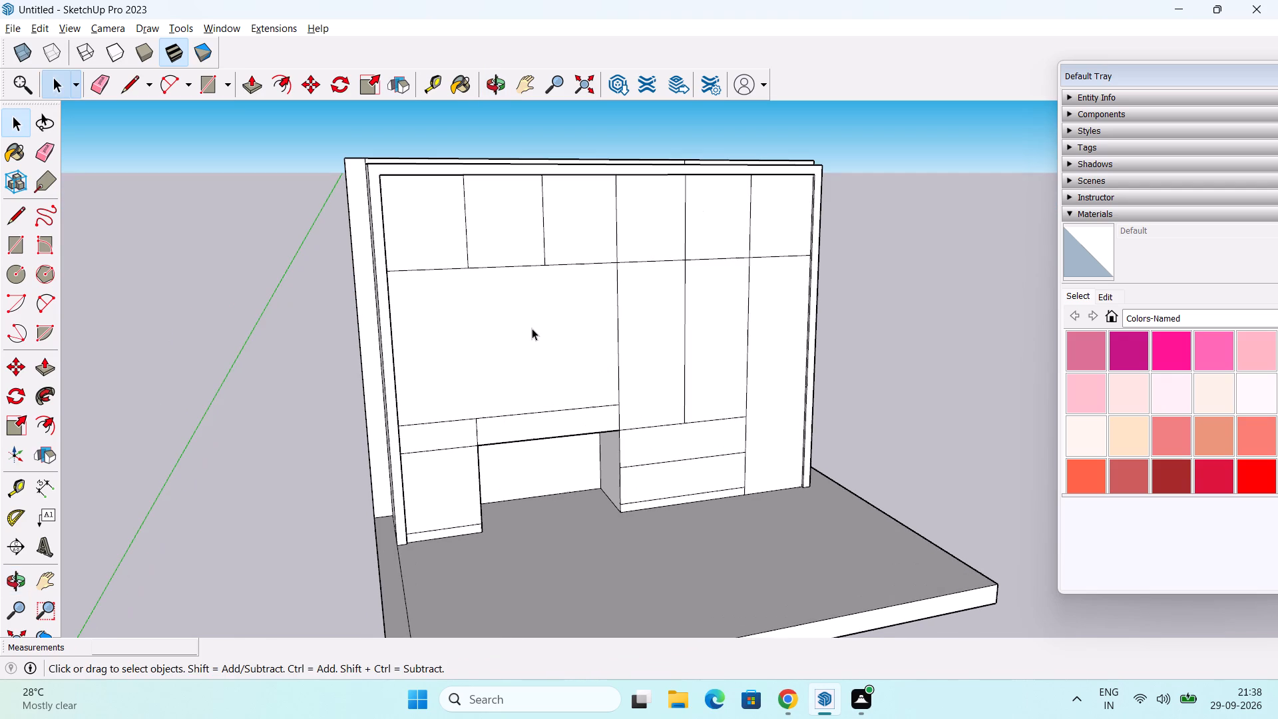
middle_drag(532, 328, 509, 326)
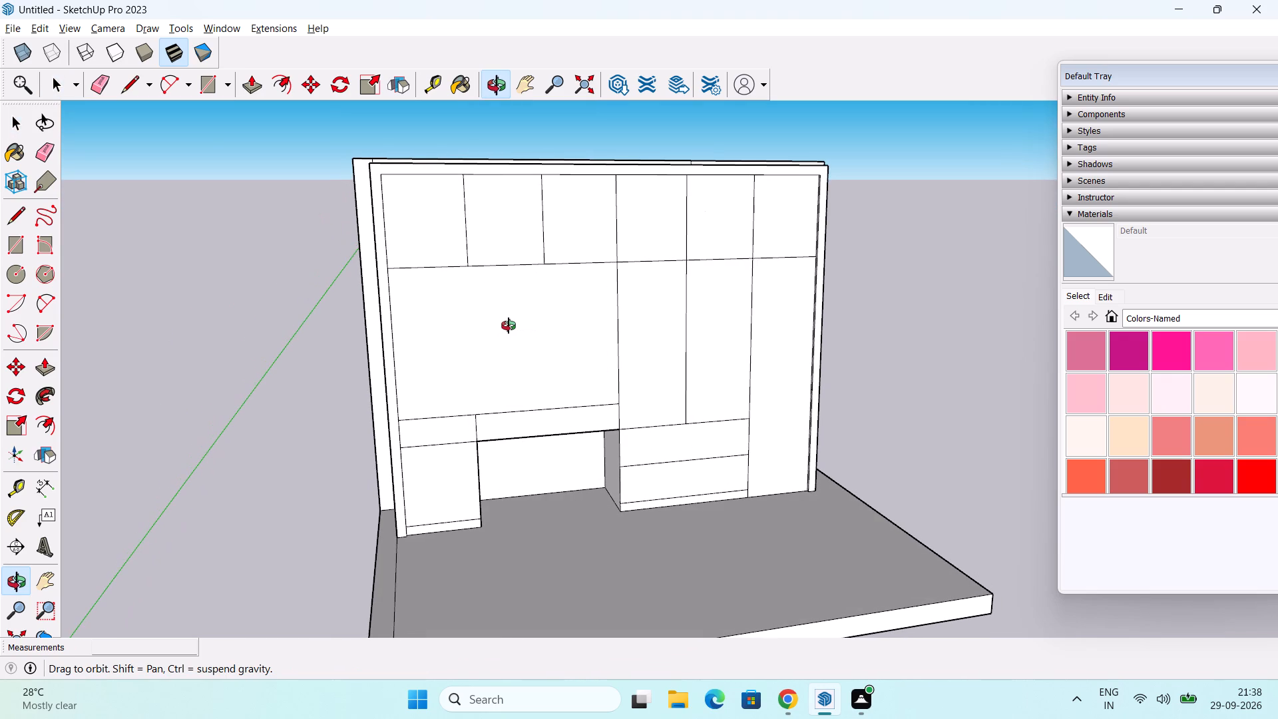
middle_drag(509, 326, 507, 326)
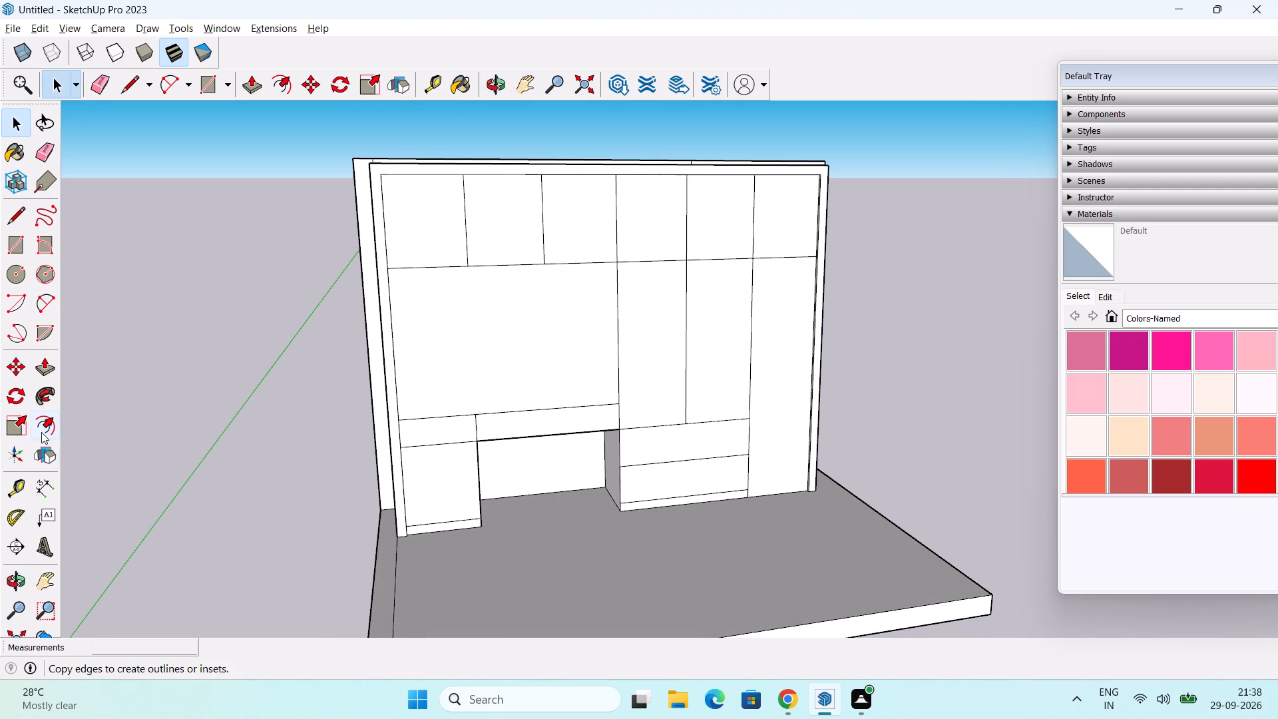
click(41, 431)
click(455, 315)
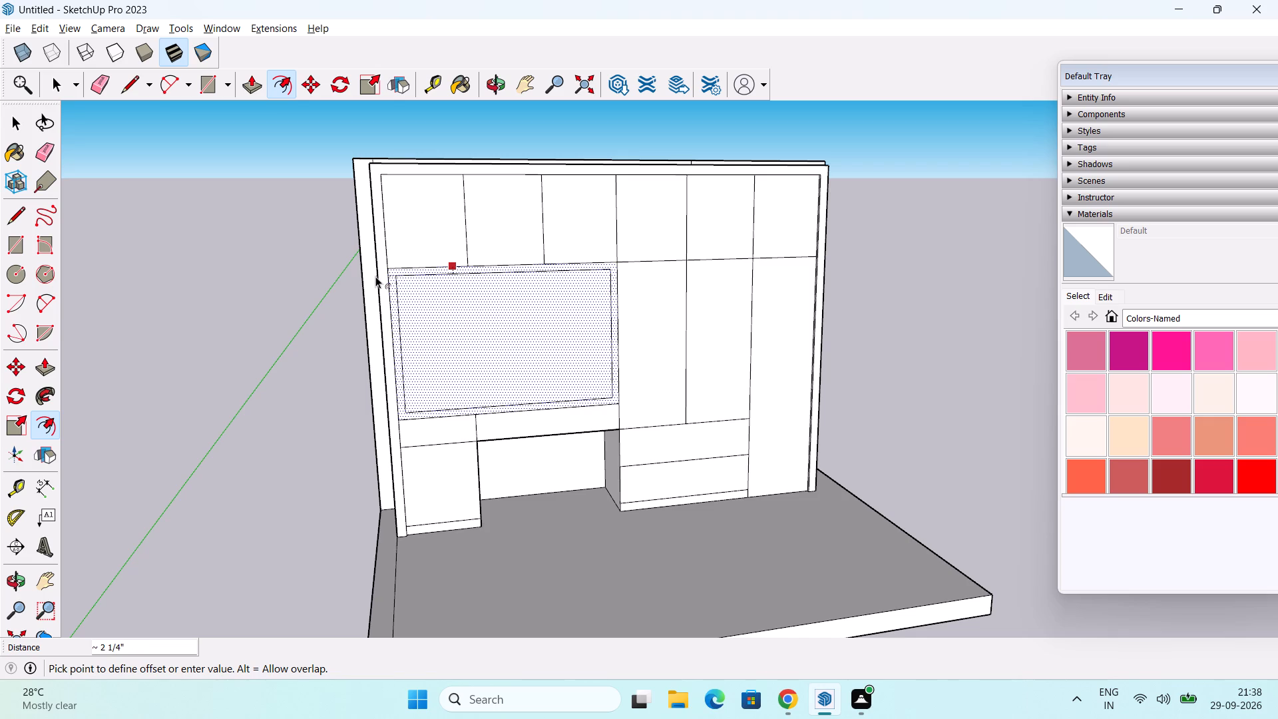
text(1")
key(Return)
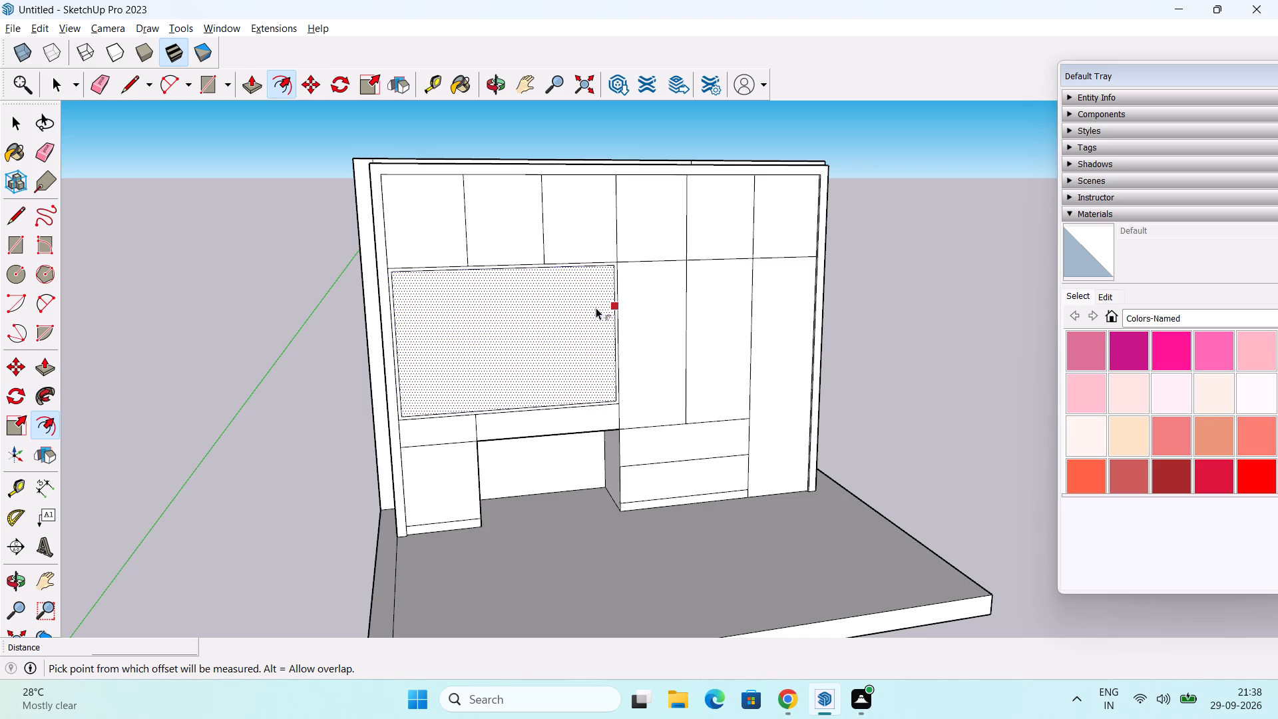
Draw a horizontal line about 6' 1/16" long from the inset outline's upper corner across the tall compartments to the outer frame.
scroll(515, 269, up, 2)
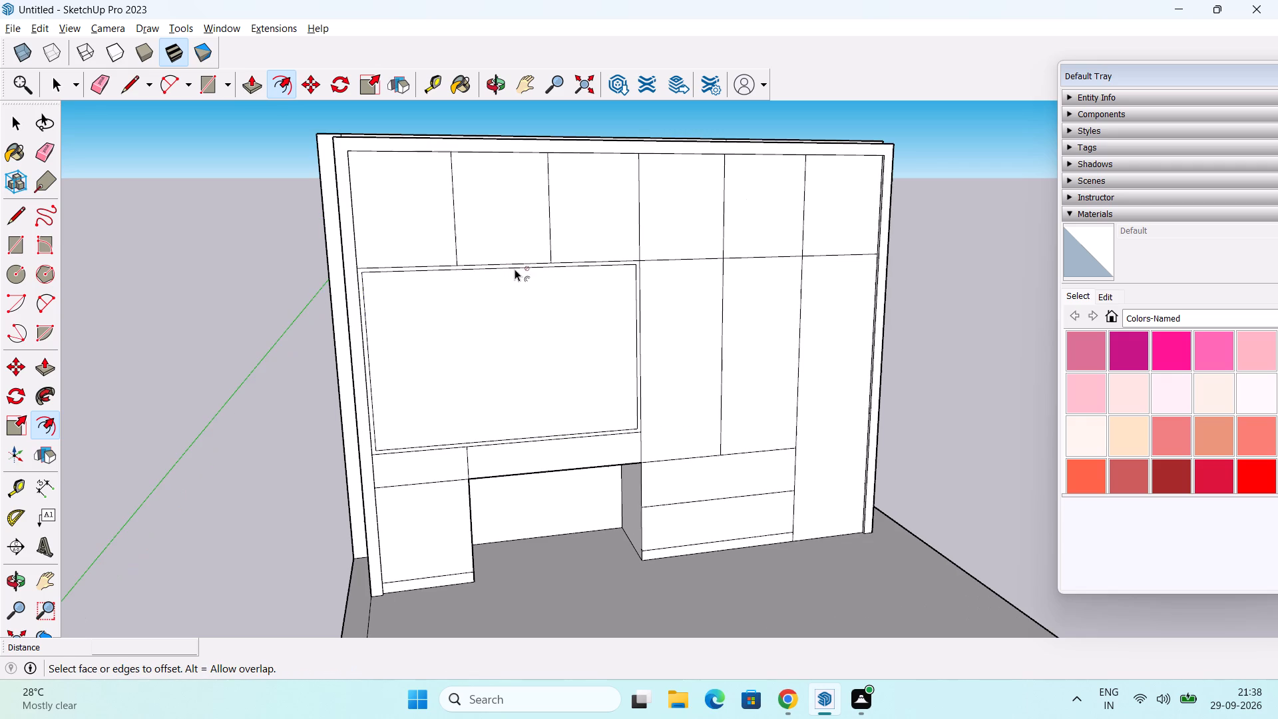
shift+middle_drag(603, 274, 416, 262)
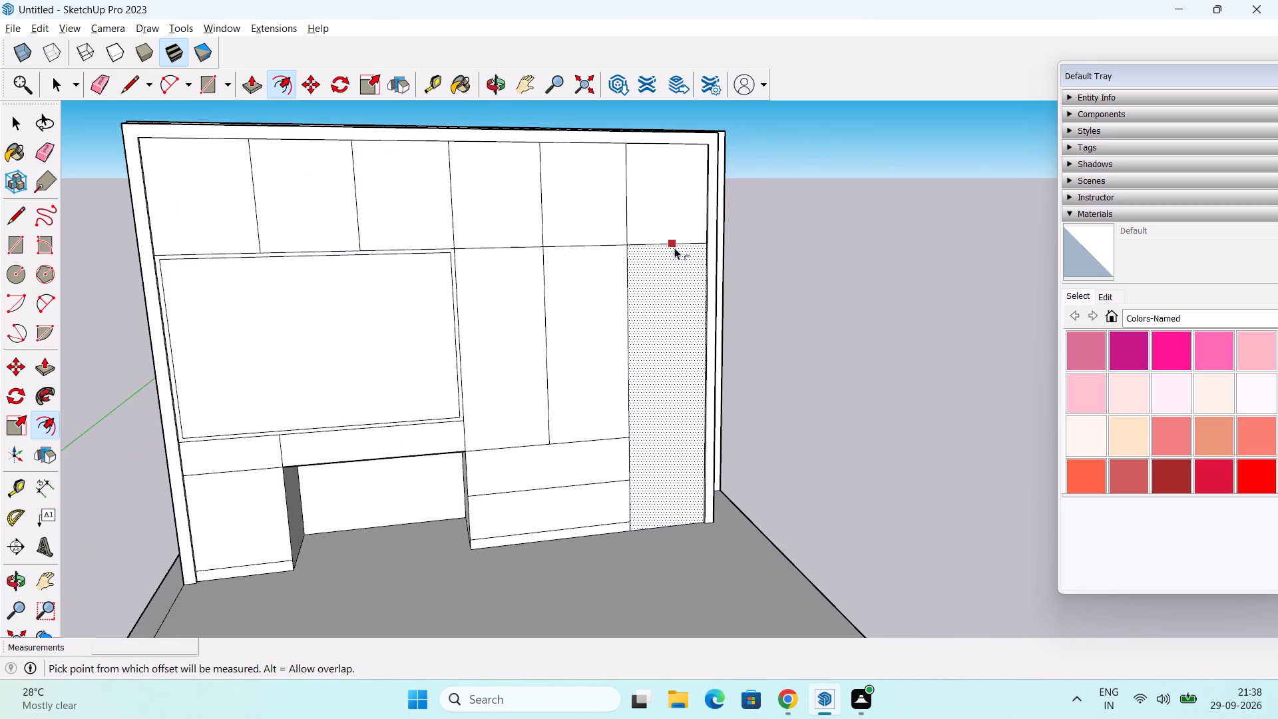
key(Escape)
key(space)
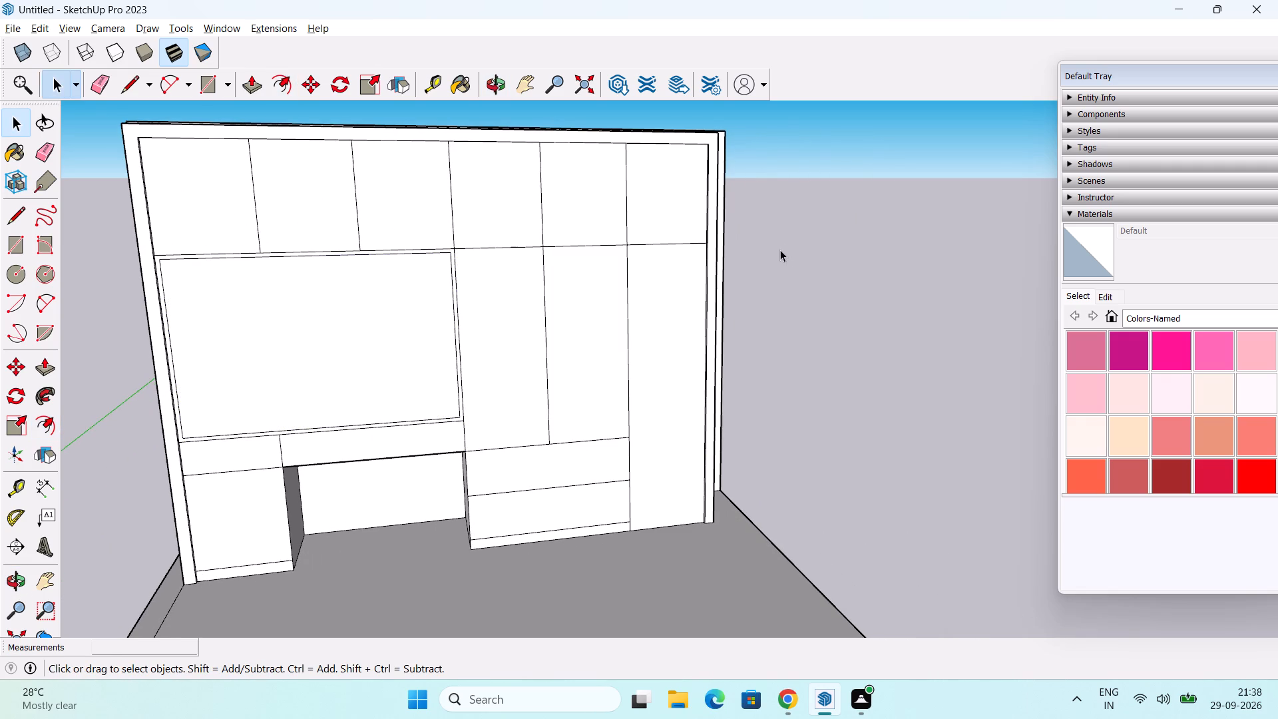
key(l)
scroll(451, 266, up, 2)
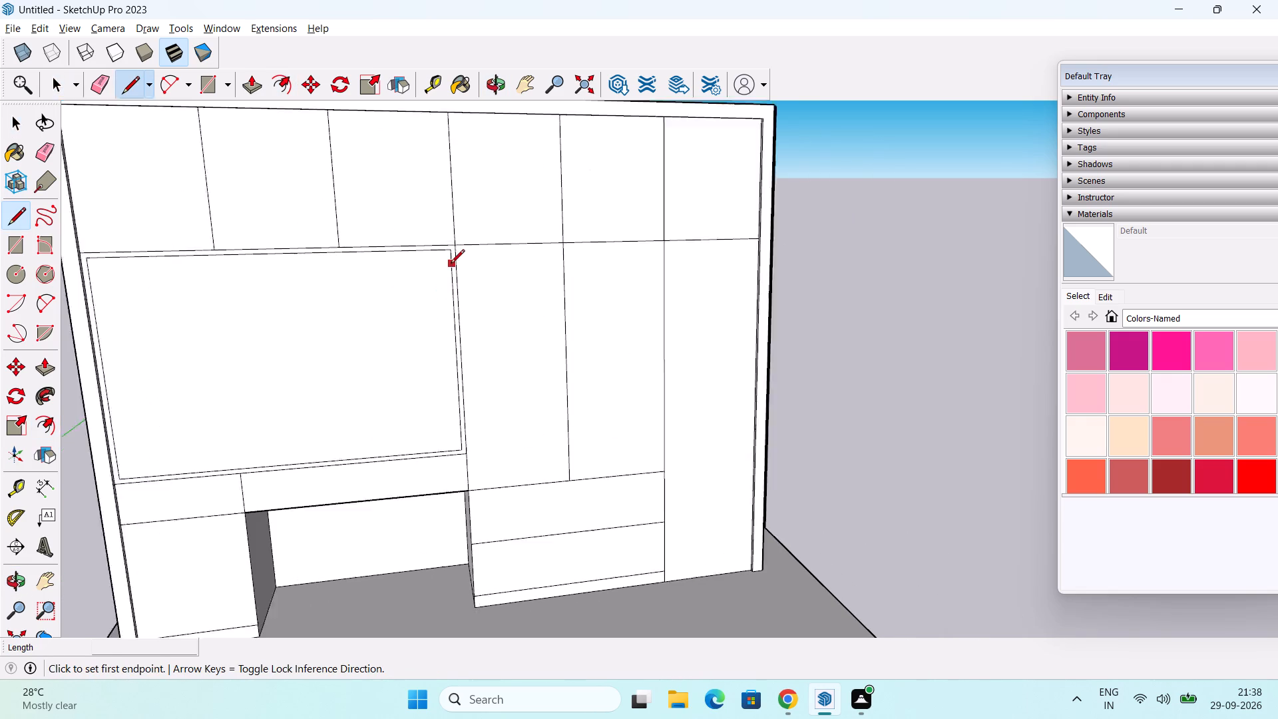
scroll(451, 264, up, 1)
click(451, 251)
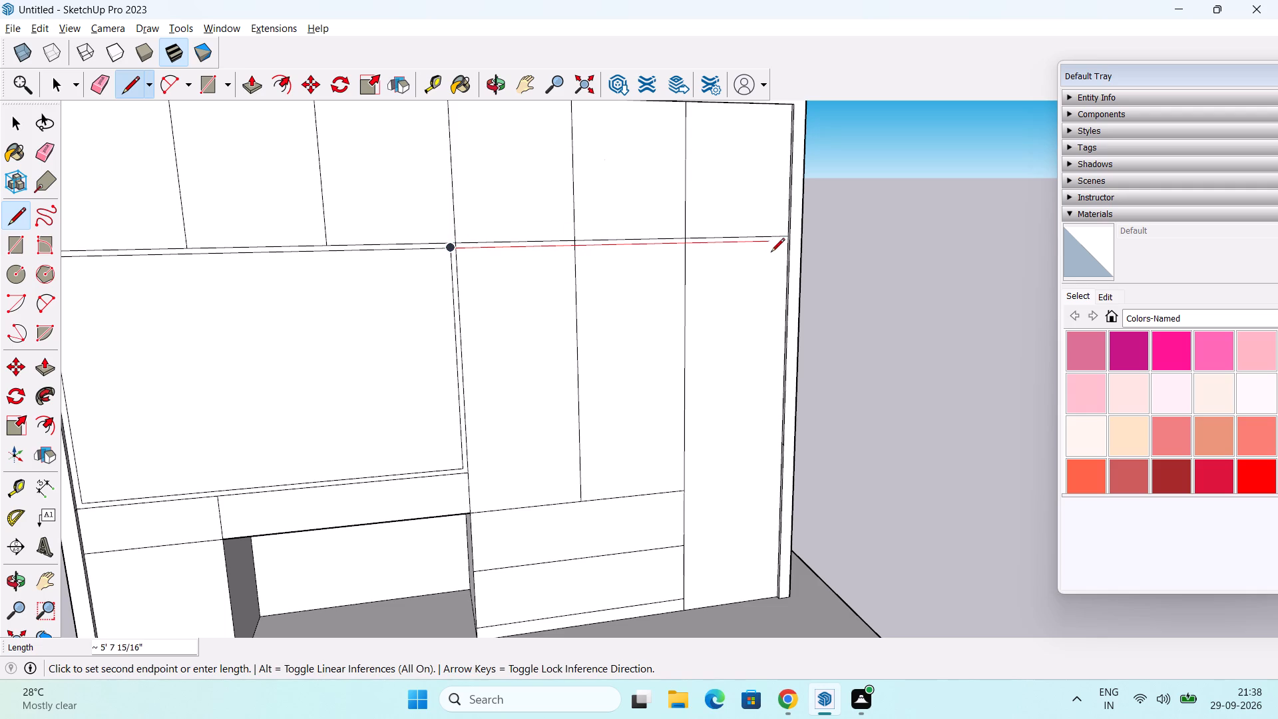
scroll(784, 249, up, 11)
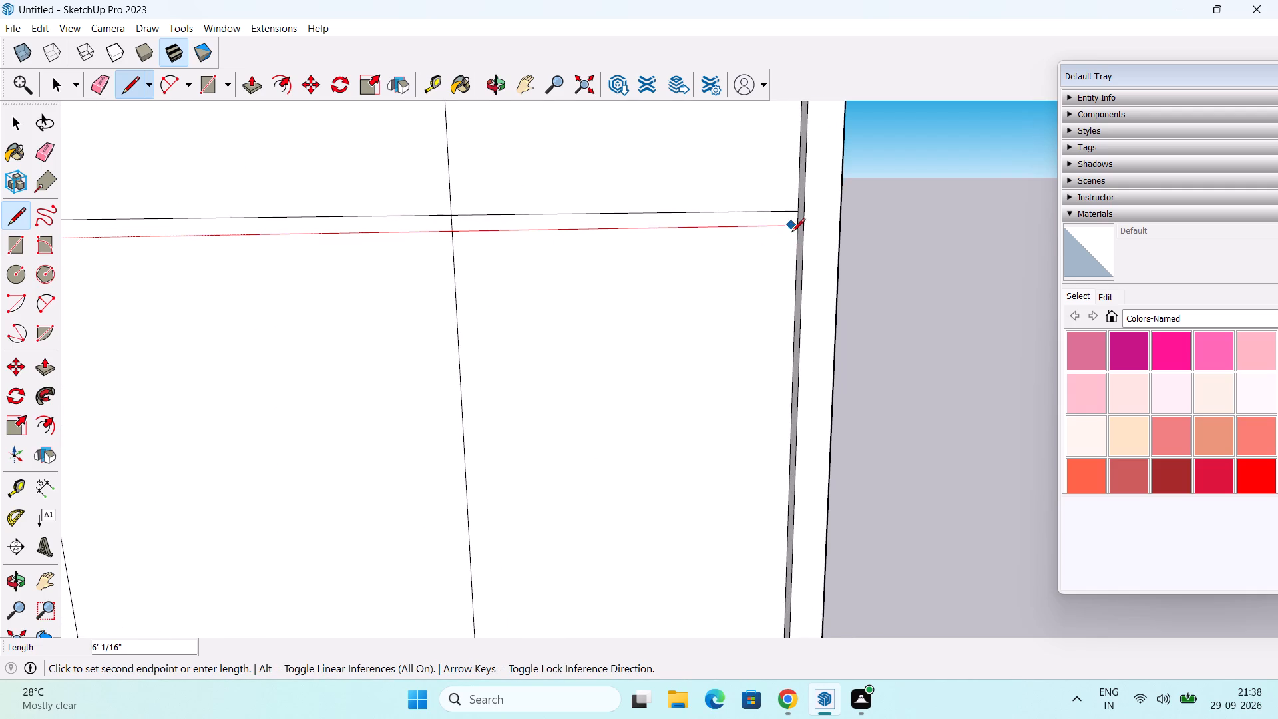
click(795, 231)
key(Escape)
scroll(638, 377, down, 6)
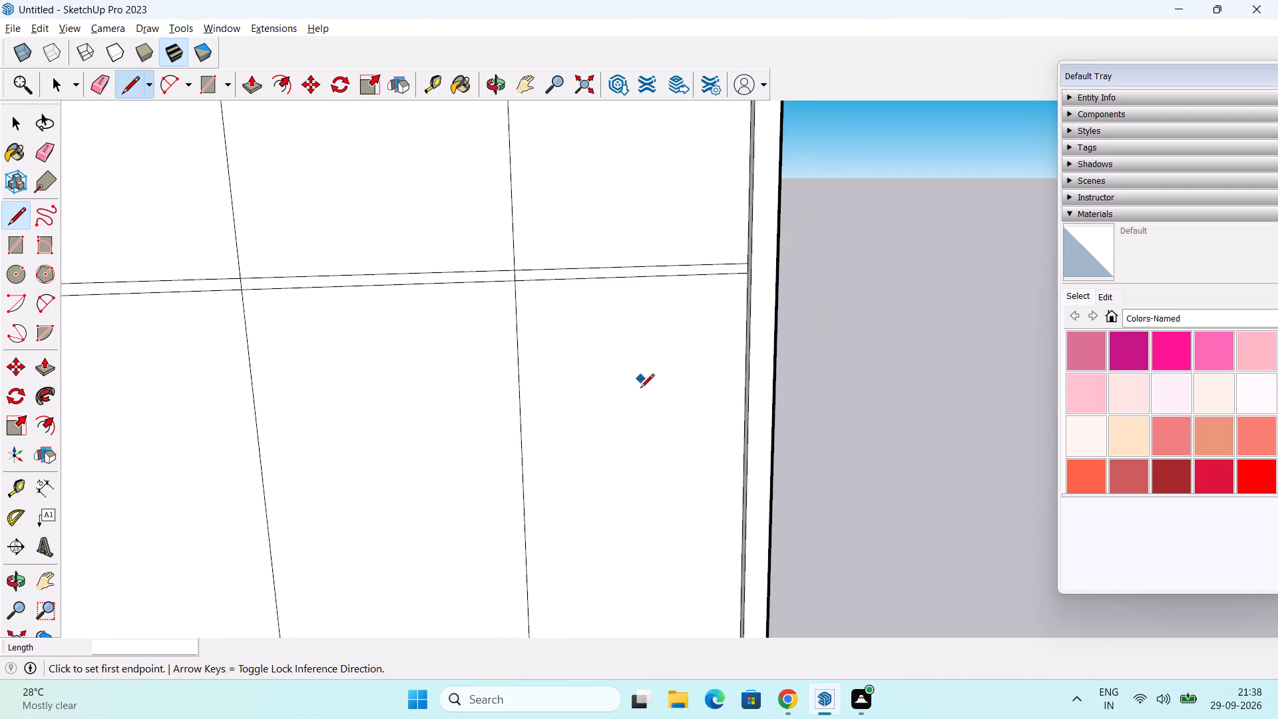
scroll(640, 389, down, 6)
middle_drag(521, 426, 525, 415)
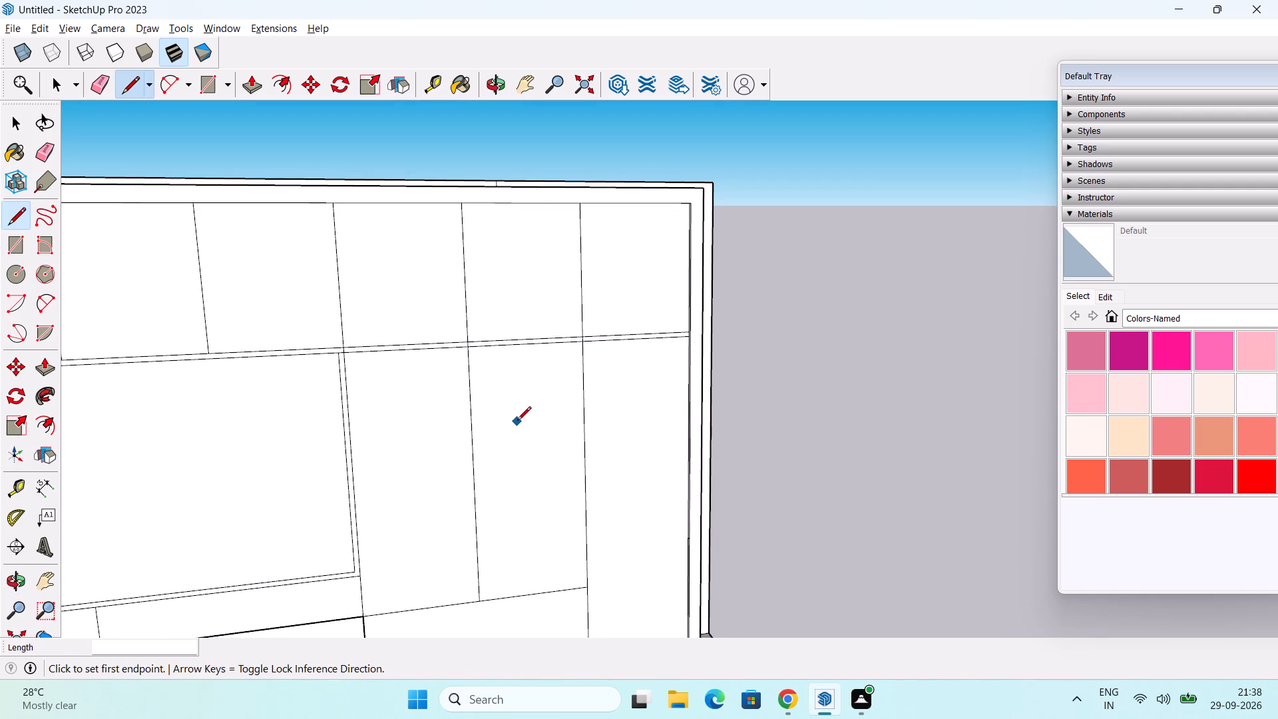
key(space)
Erase the short edges crossing the new 1" strip at the large compartment's upper corner, joining the strip around it.
shift+middle_drag(455, 455, 556, 369)
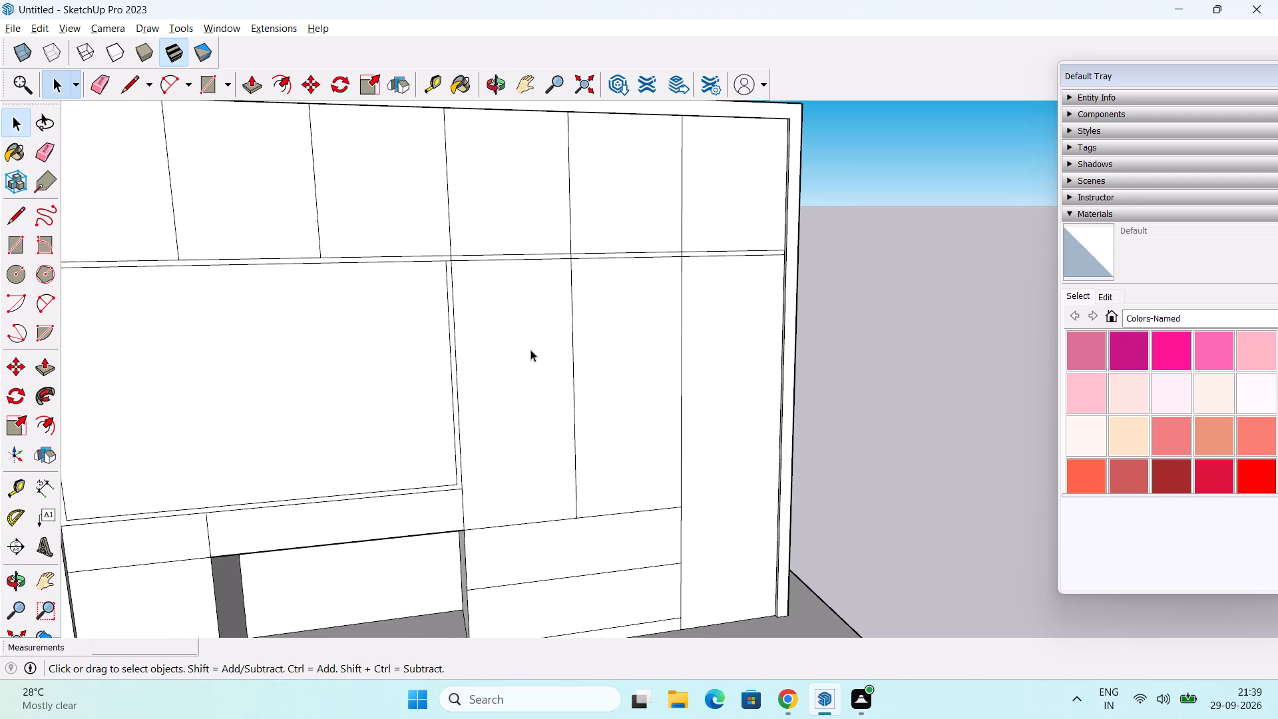
key(e)
scroll(435, 250, up, 12)
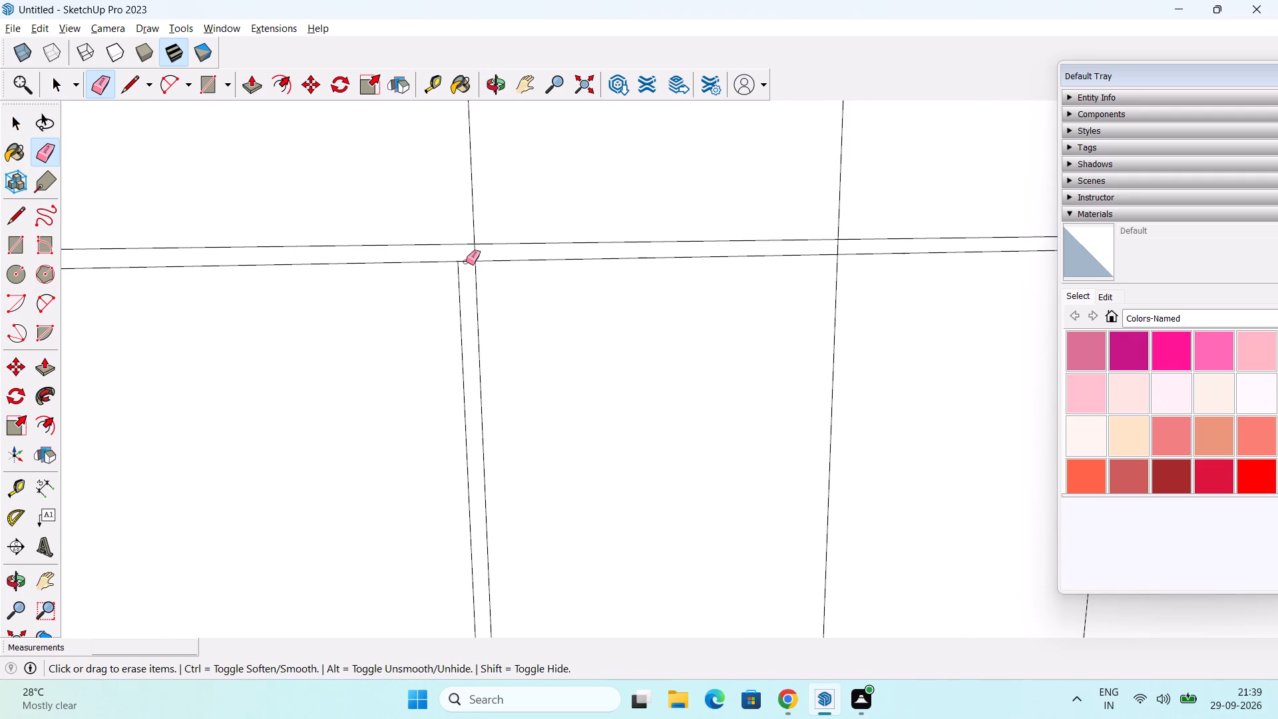
click(466, 260)
drag(469, 254, 481, 254)
scroll(689, 287, down, 3)
scroll(732, 320, down, 4)
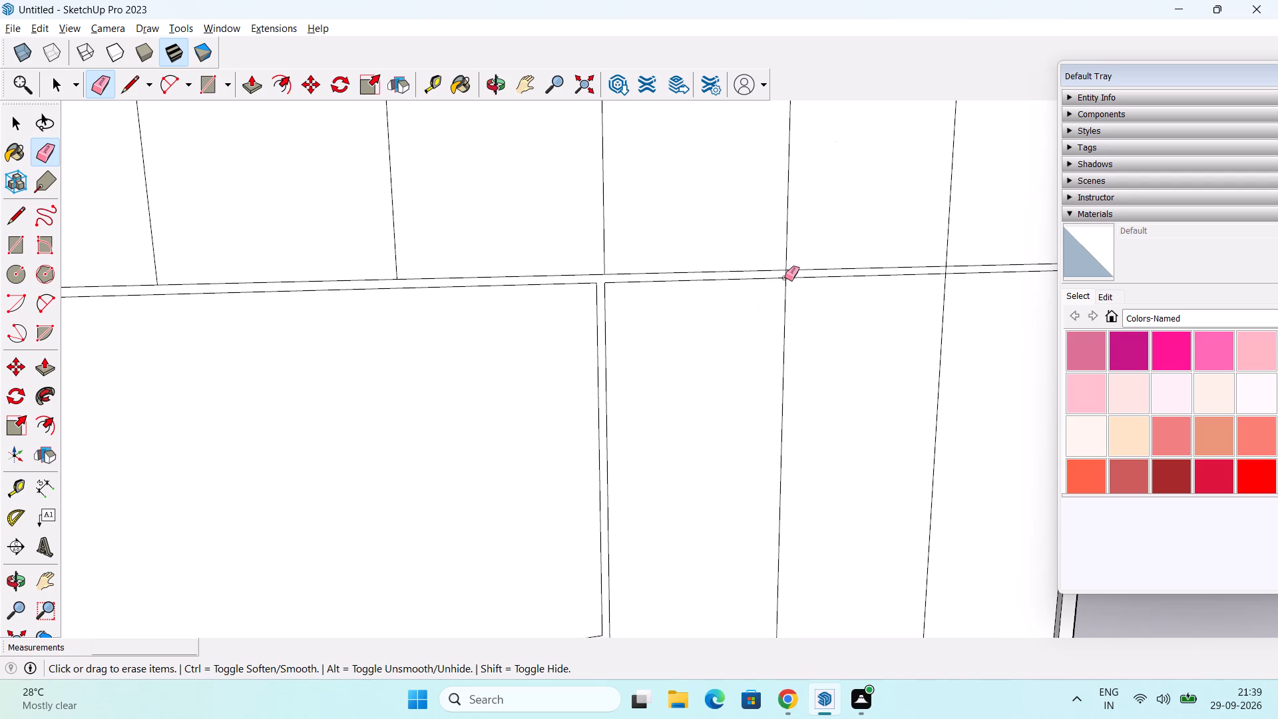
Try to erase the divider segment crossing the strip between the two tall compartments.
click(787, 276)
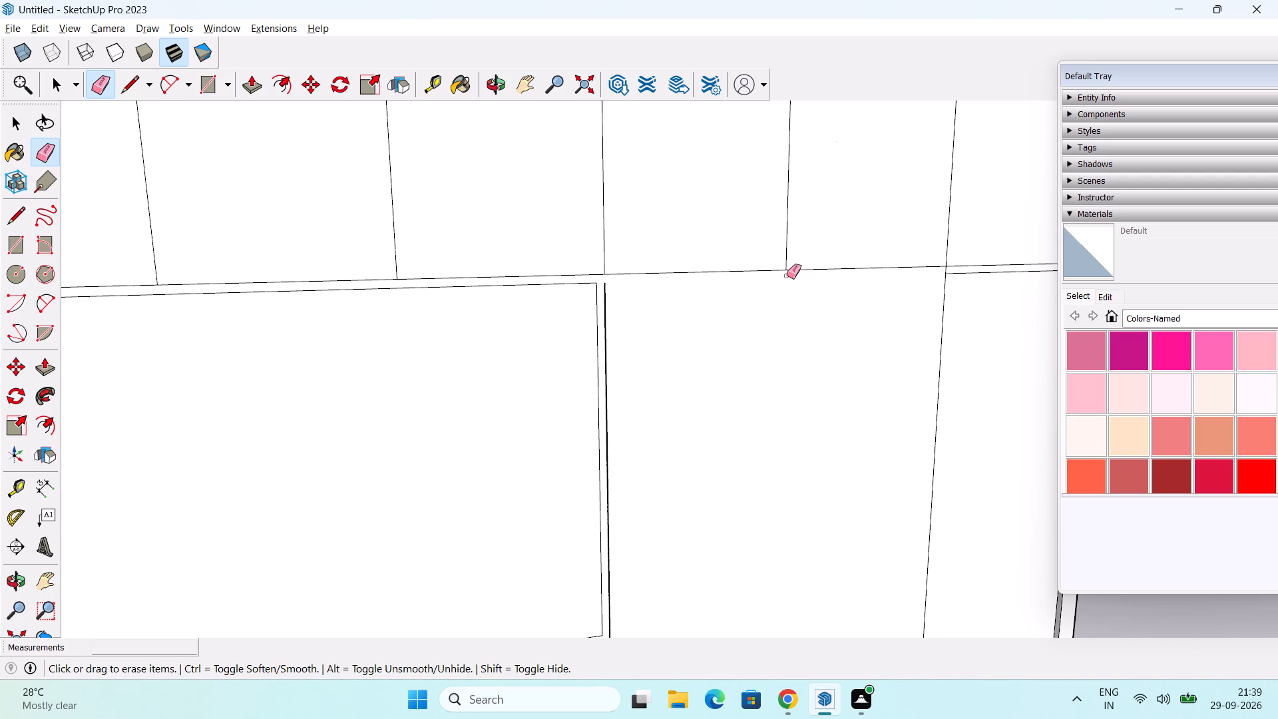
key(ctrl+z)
Erase the short divider segments crossing the 1" strip at the two remaining vertical dividers above the tall compartments.
scroll(766, 288, up, 6)
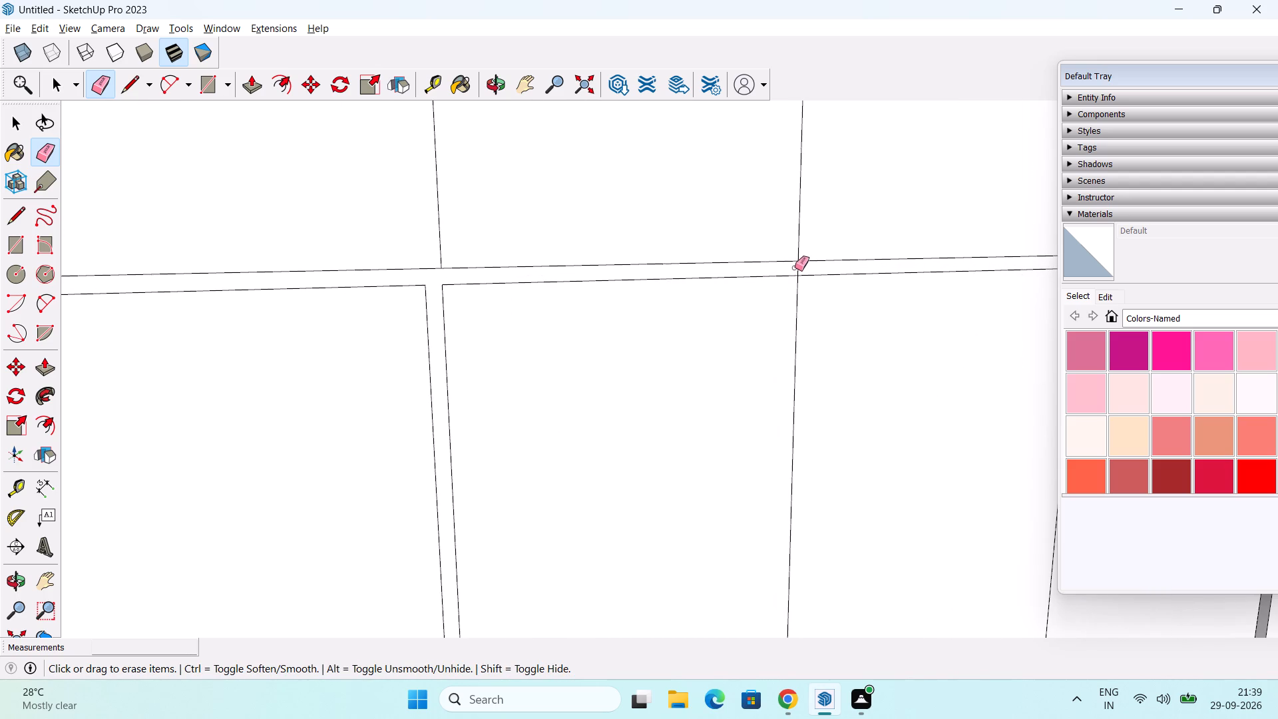
click(797, 268)
scroll(797, 269, down, 6)
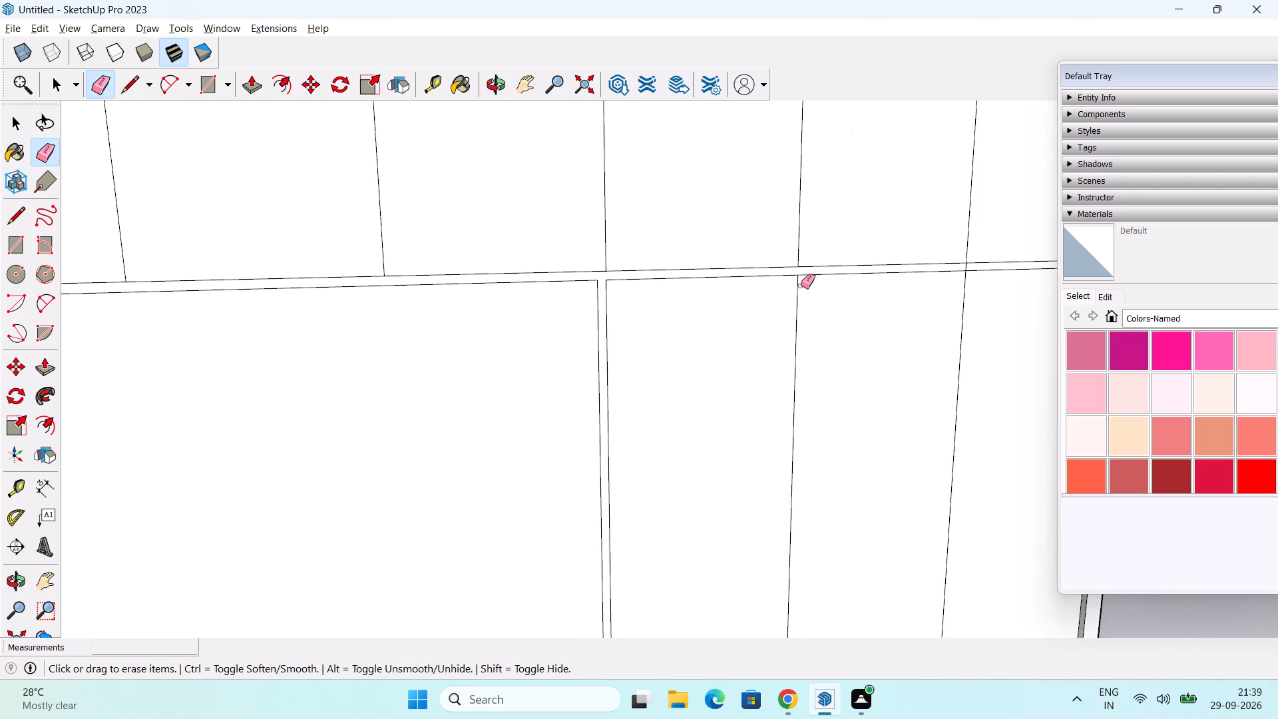
scroll(801, 286, down, 2)
middle_drag(801, 289, 518, 312)
scroll(606, 290, up, 7)
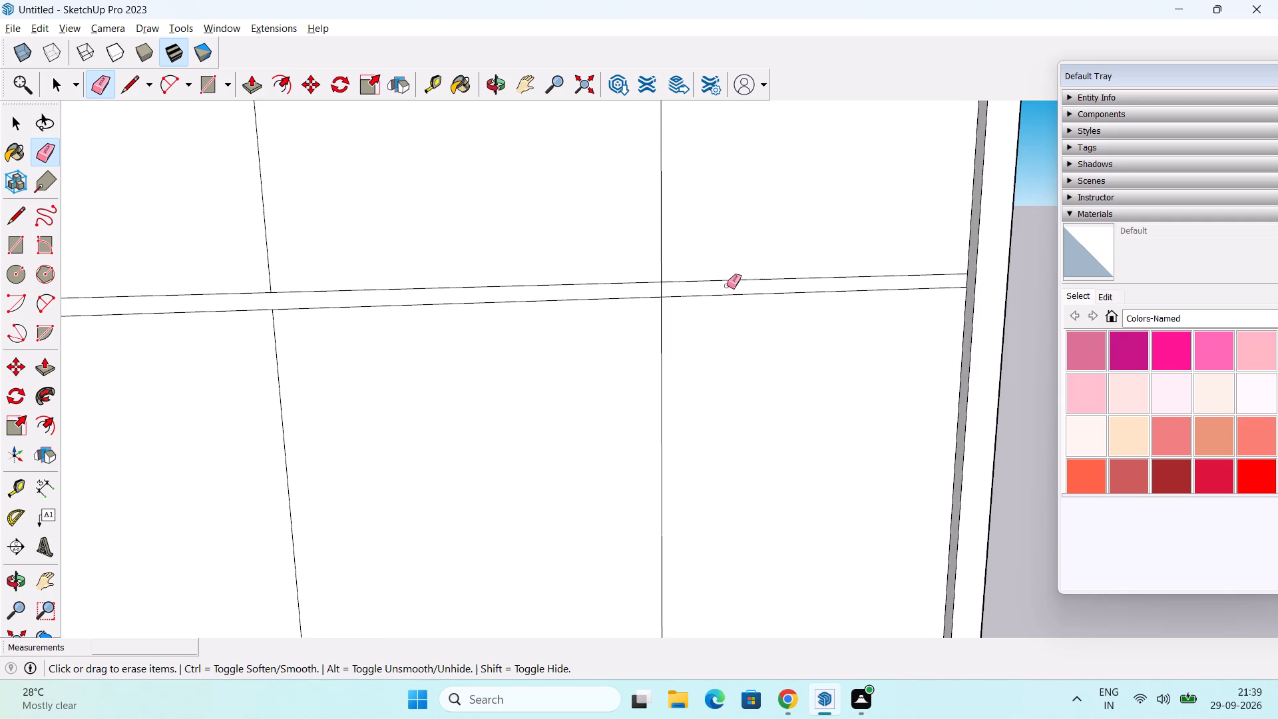
scroll(727, 286, up, 2)
click(654, 287)
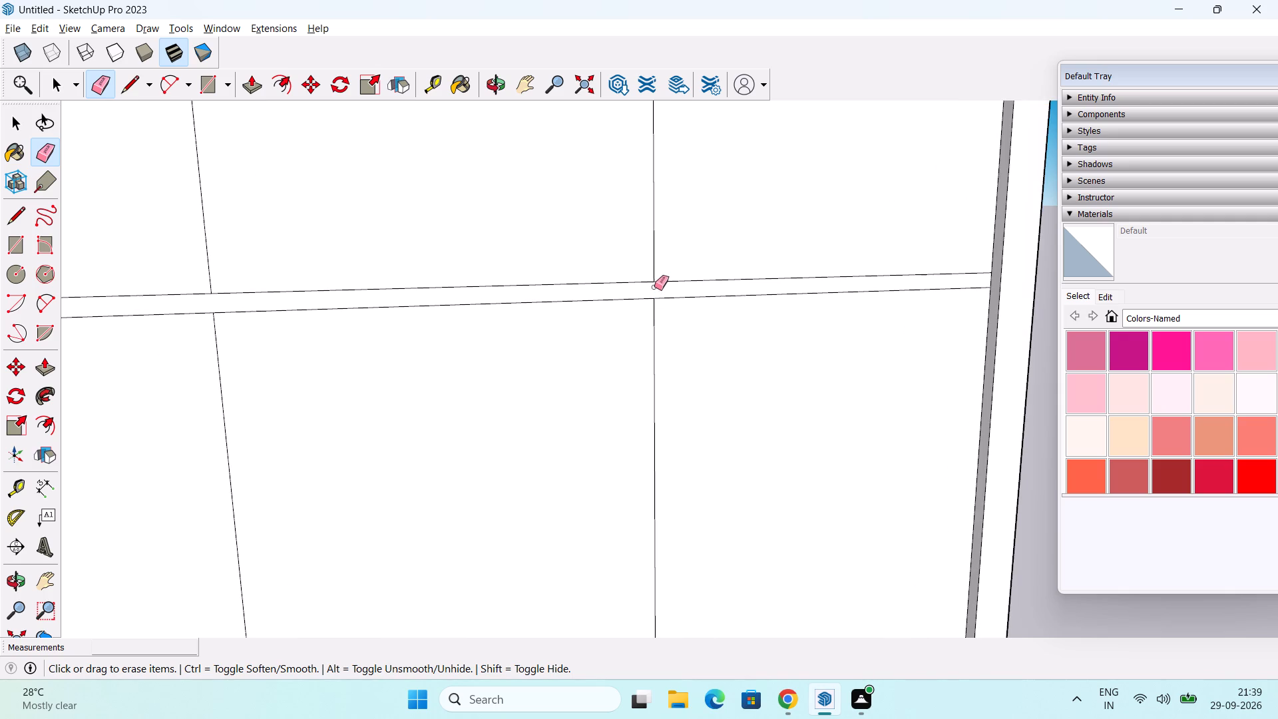
scroll(648, 298, down, 14)
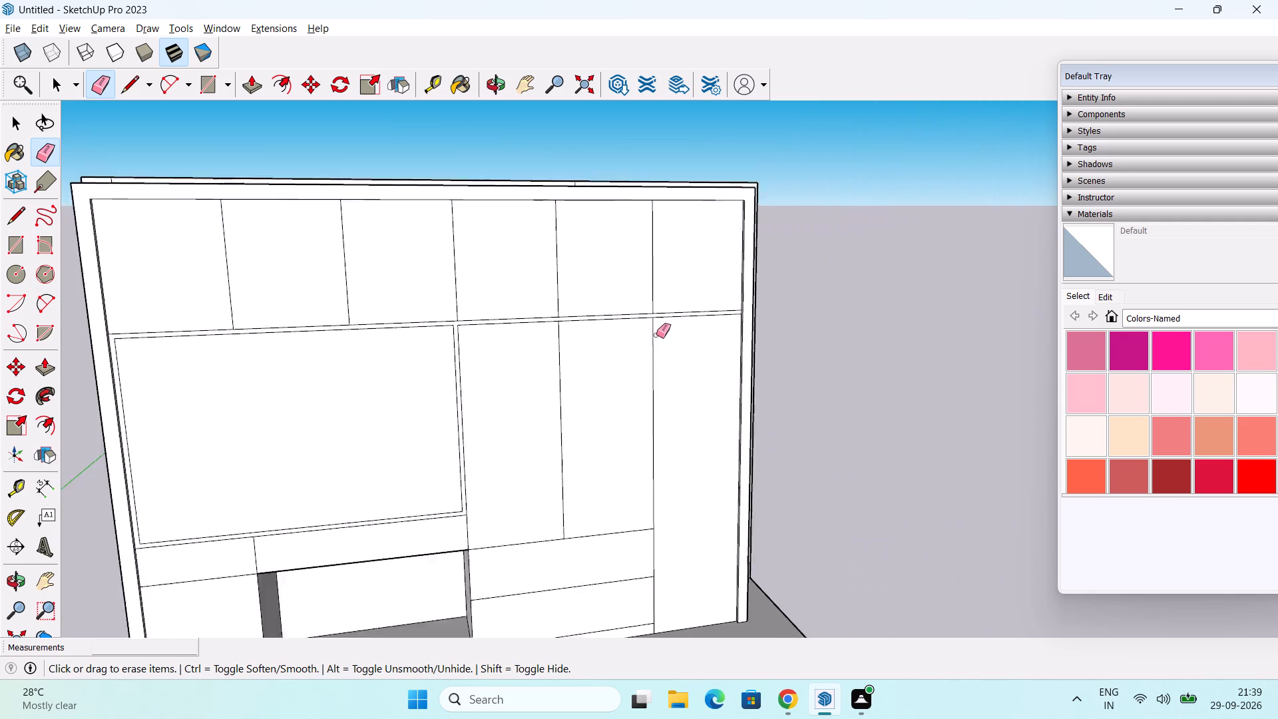
scroll(656, 335, down, 4)
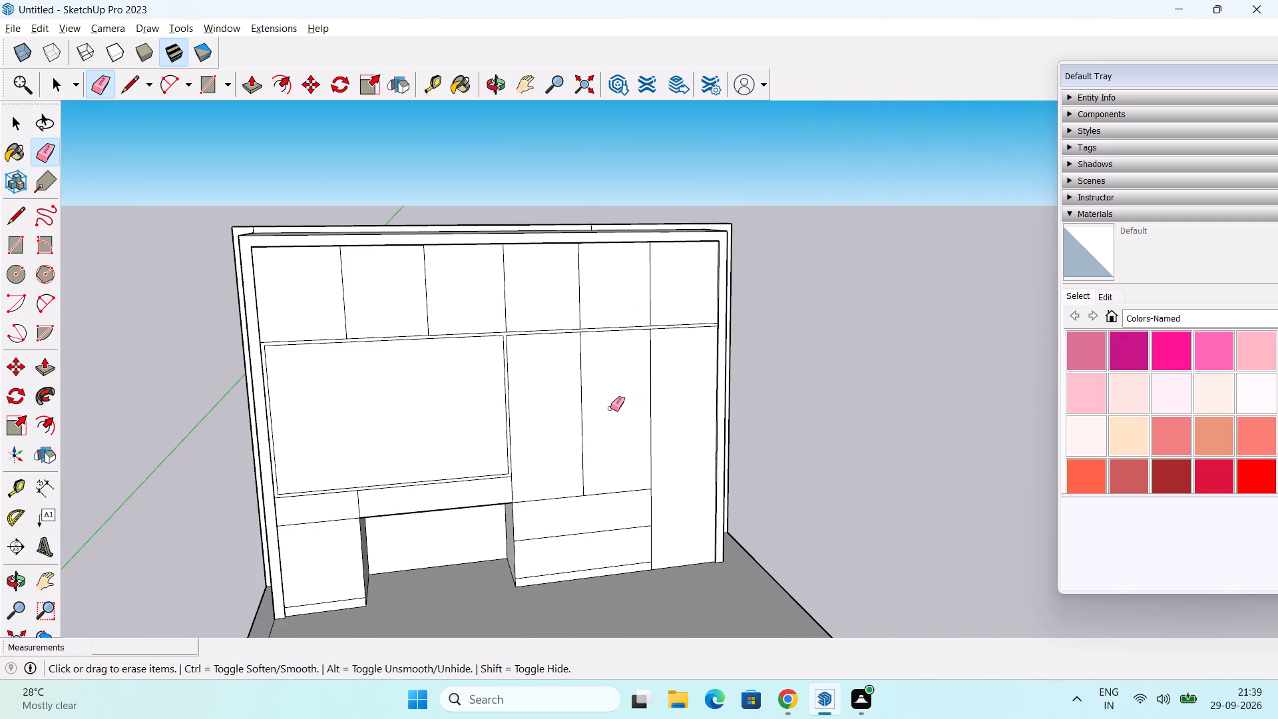
middle_drag(610, 408, 676, 348)
middle_drag(542, 444, 527, 431)
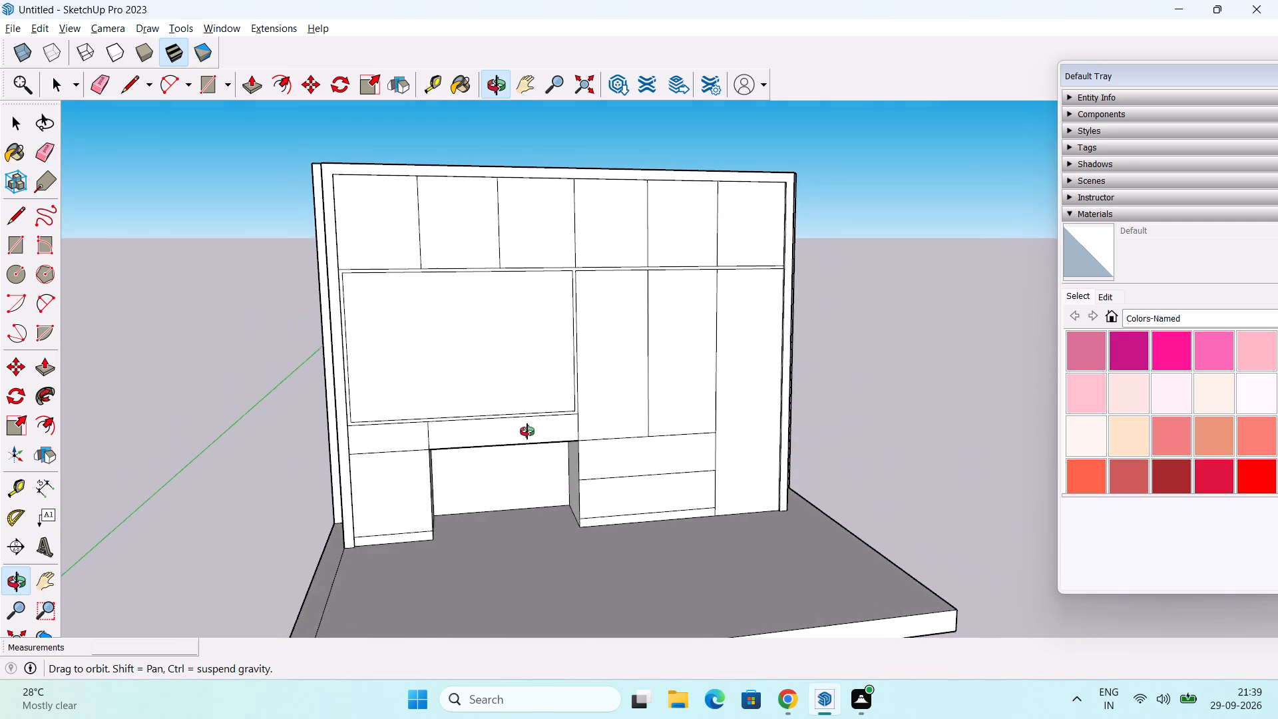
middle_drag(527, 431, 517, 434)
key(space)
Draw a 3' 4" vertical line from the inset outline's lower corner to the floor and close it to the drawer unit's bottom corner.
scroll(576, 421, up, 8)
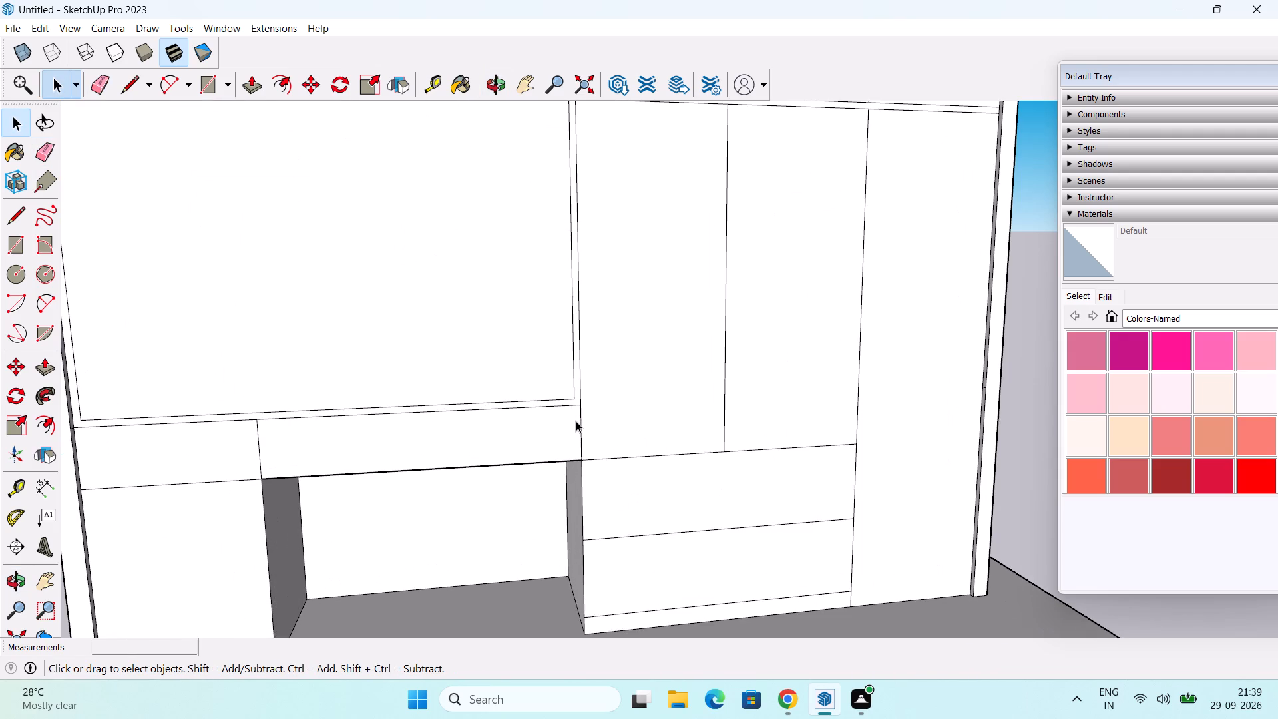
shift+middle_drag(580, 413, 584, 282)
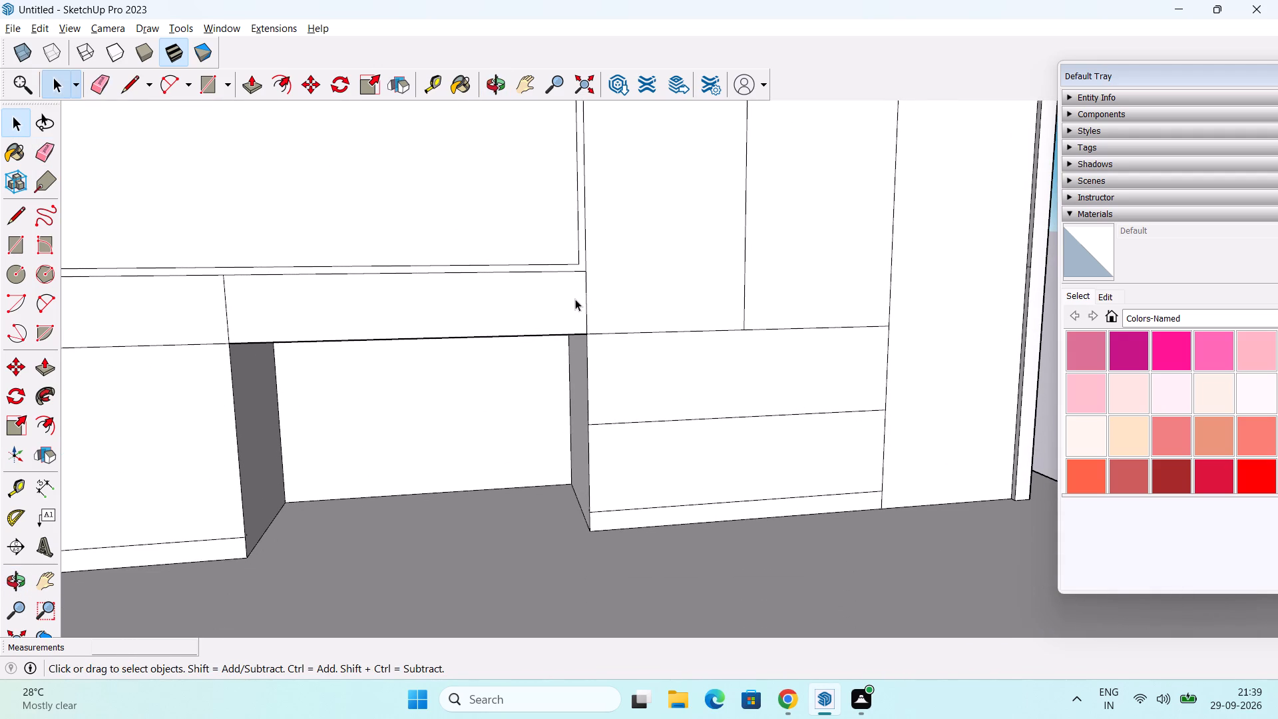
key(l)
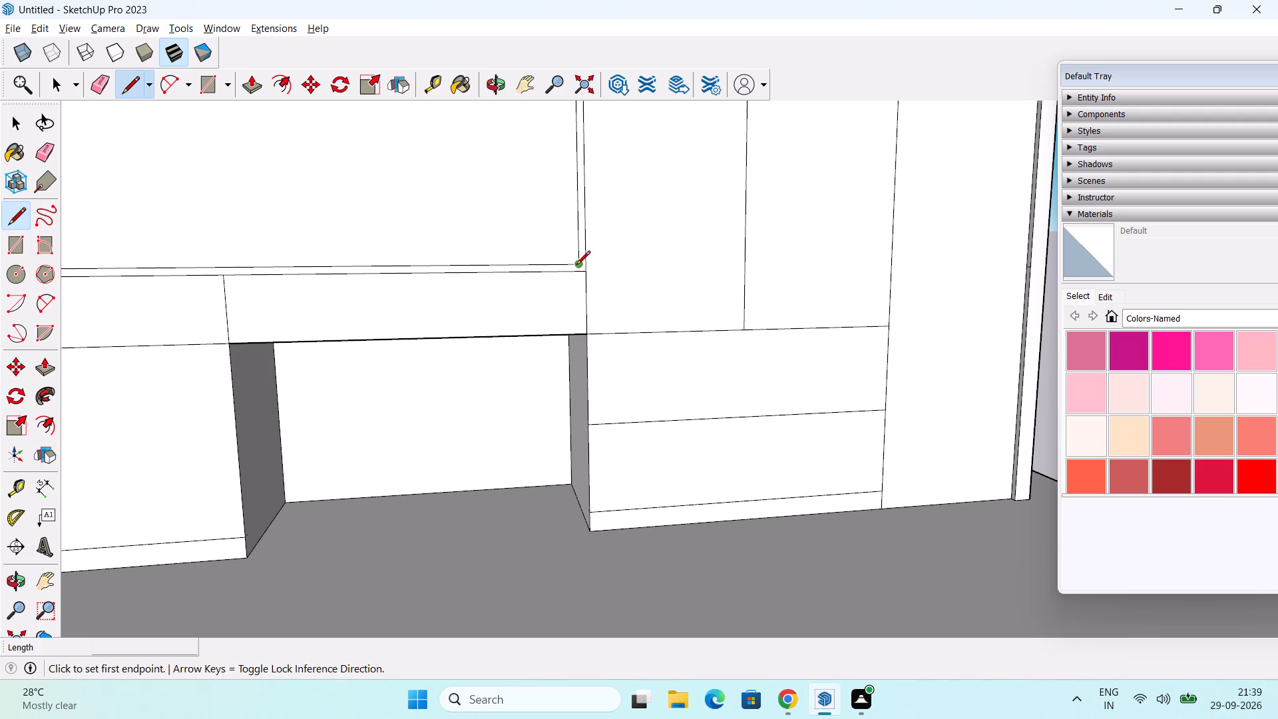
click(576, 266)
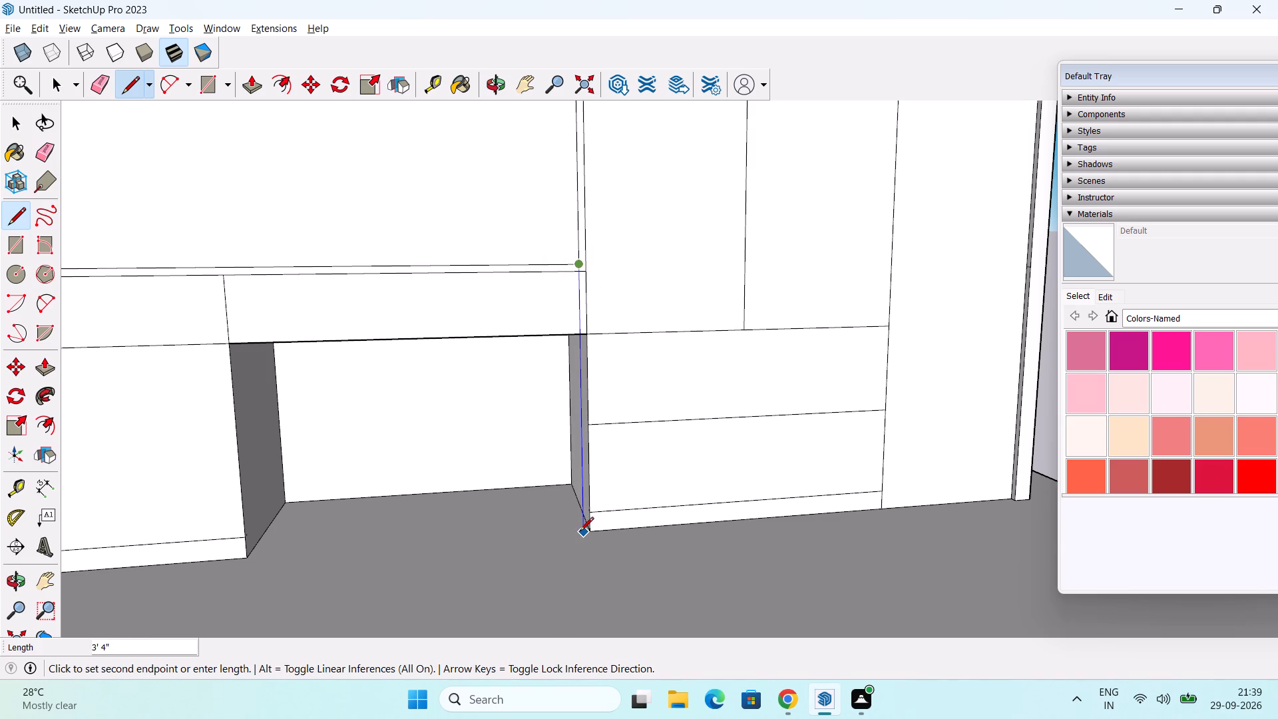
scroll(580, 540, up, 5)
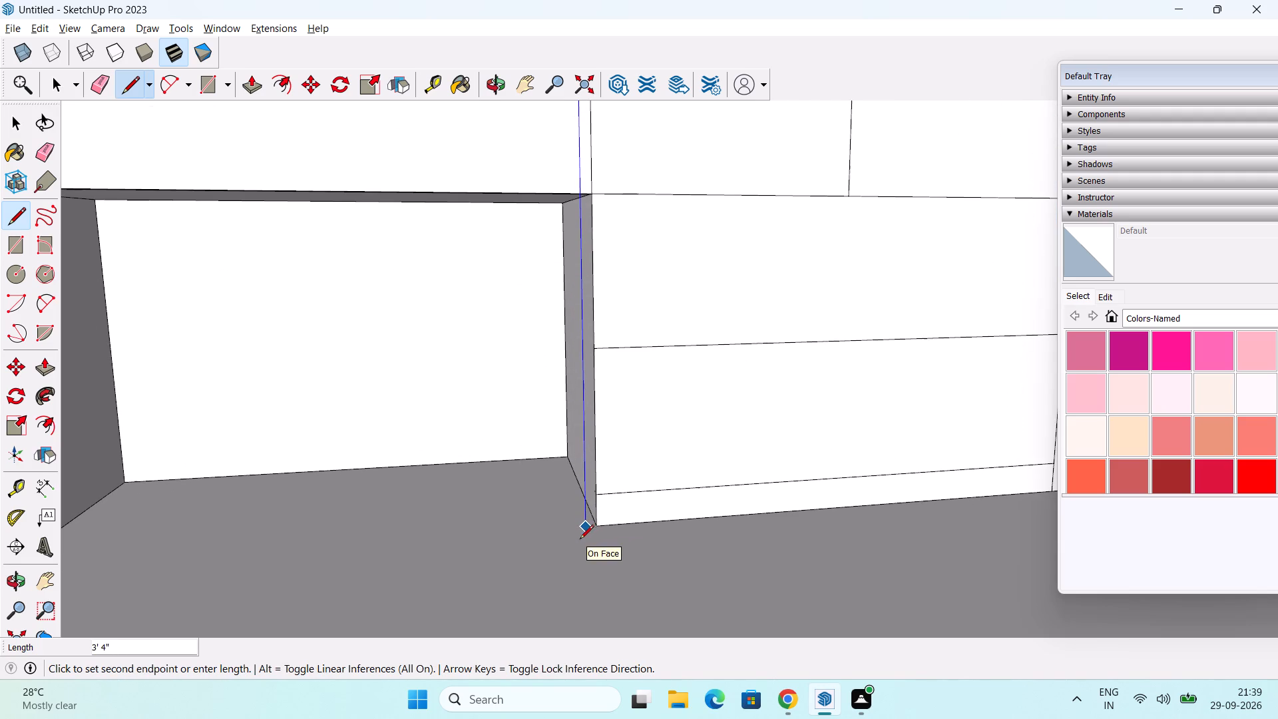
click(590, 529)
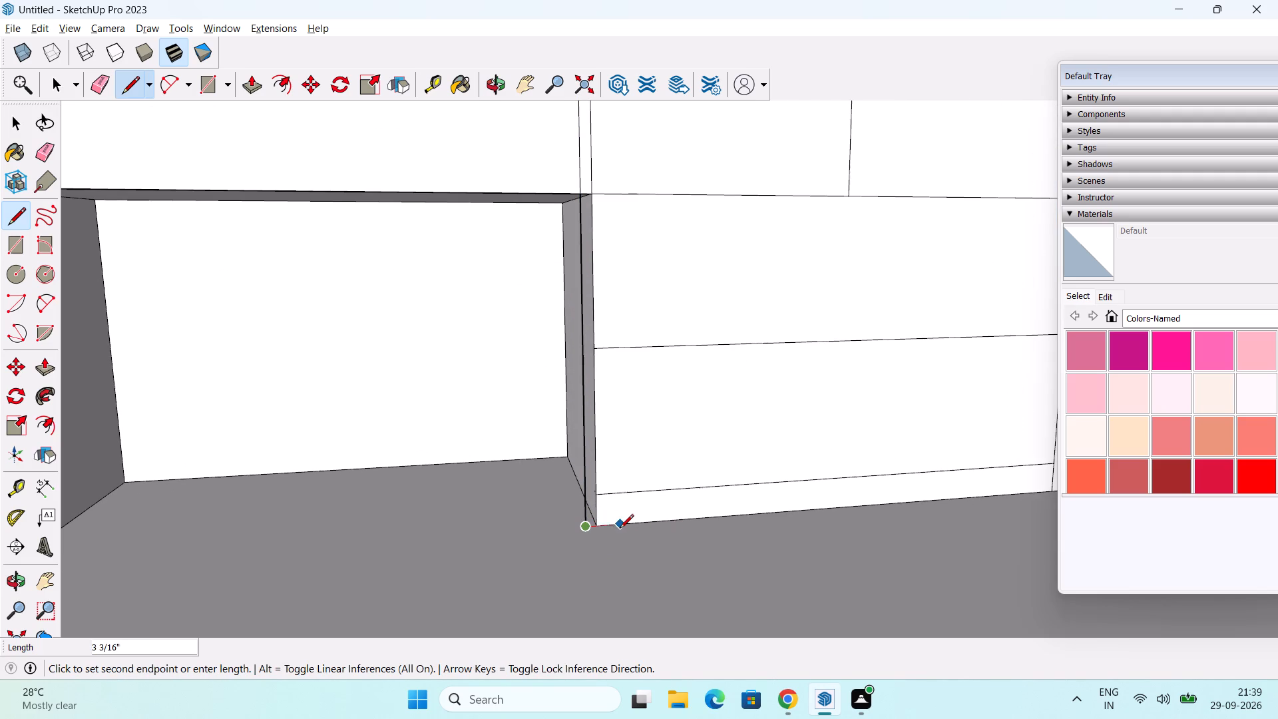
click(600, 528)
Push/Pull the recess's side face beside the drawer unit by 1" to meet the drawer unit's front edge.
middle_drag(606, 509, 897, 498)
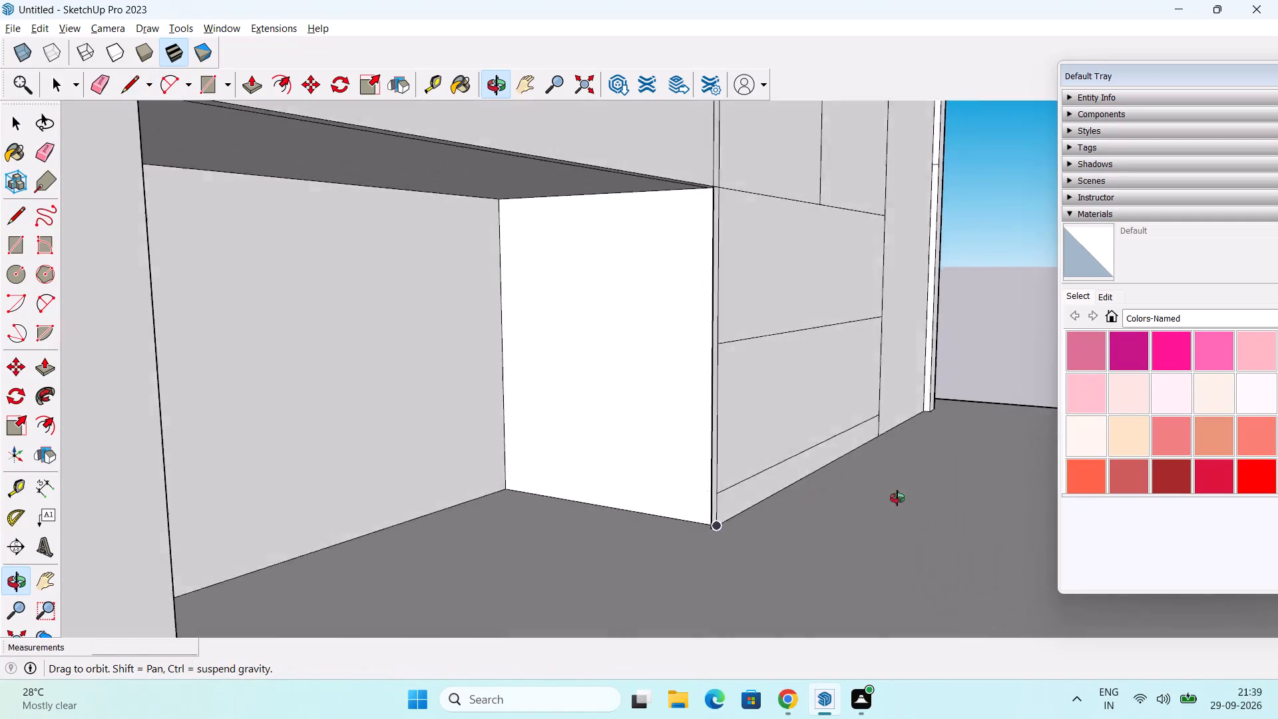
middle_drag(897, 498, 996, 513)
scroll(670, 488, up, 3)
middle_drag(670, 486, 637, 504)
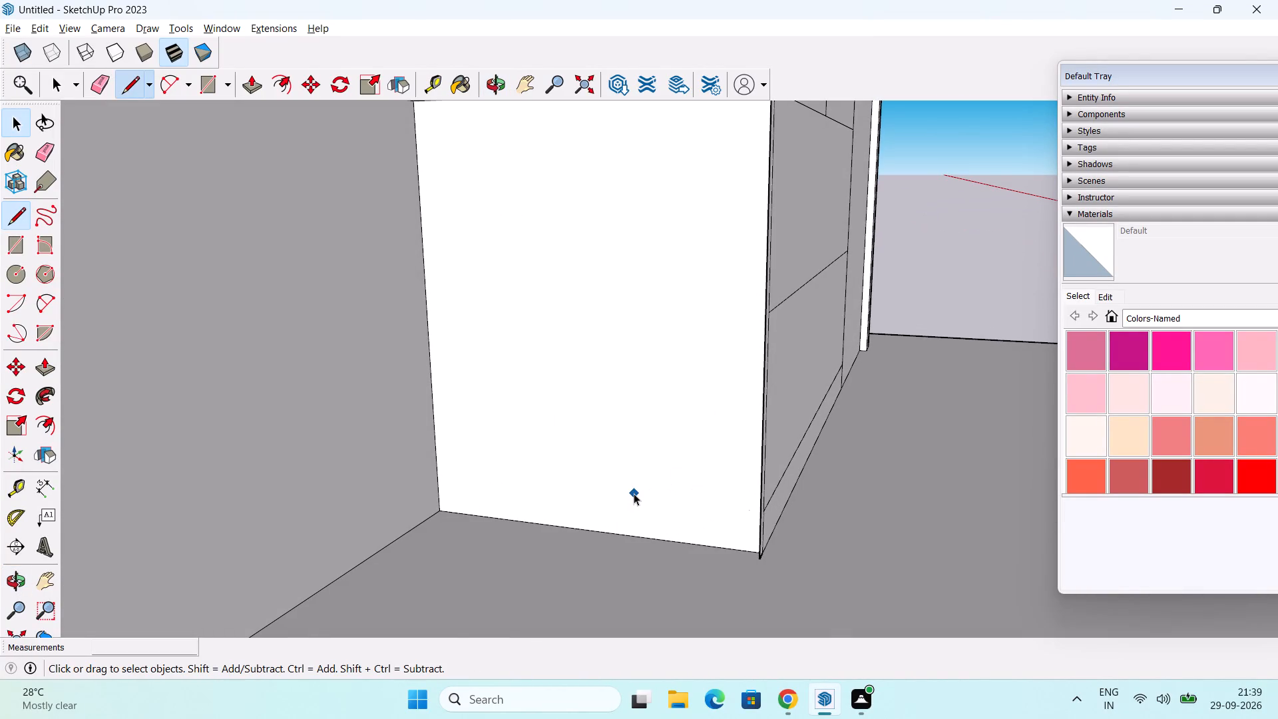
key(space)
key(p)
click(661, 329)
middle_drag(699, 353, 635, 354)
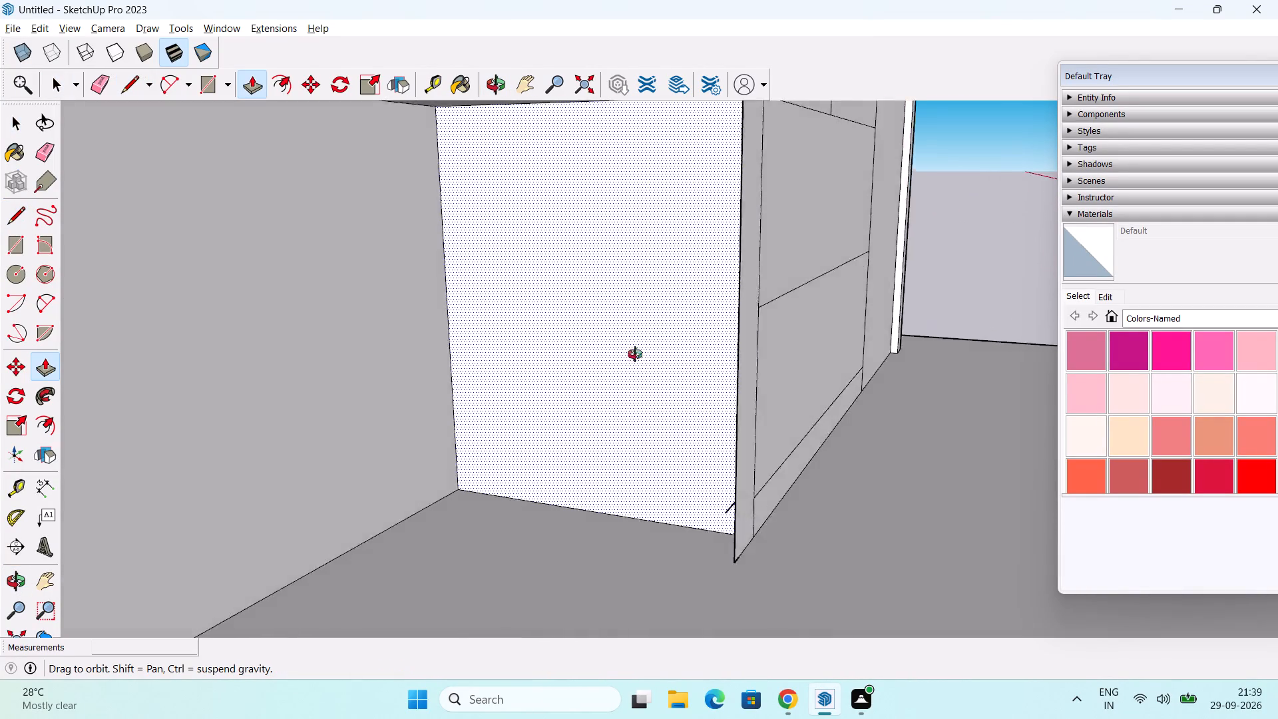
middle_drag(635, 354, 358, 370)
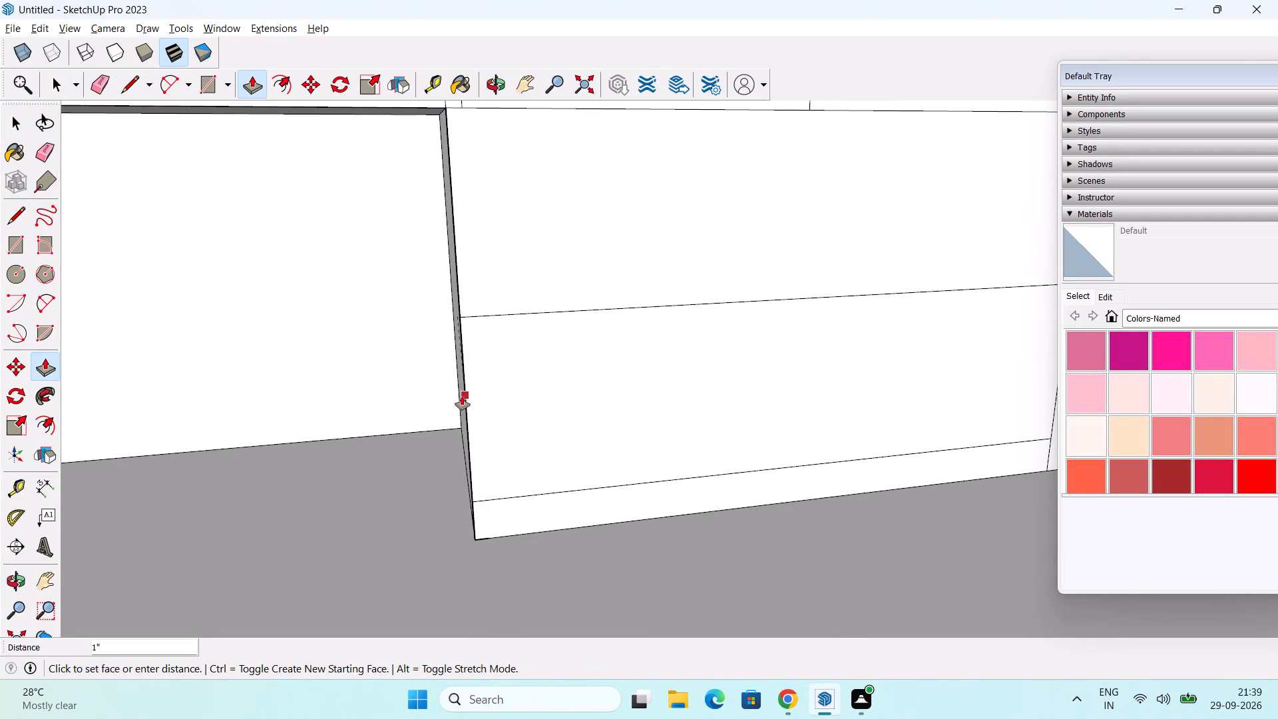
click(462, 397)
Draw a vertical line about 2' 3" long from the strip's lower end beside the drawers down to the plinth line.
scroll(385, 435, down, 1)
middle_drag(388, 432, 474, 423)
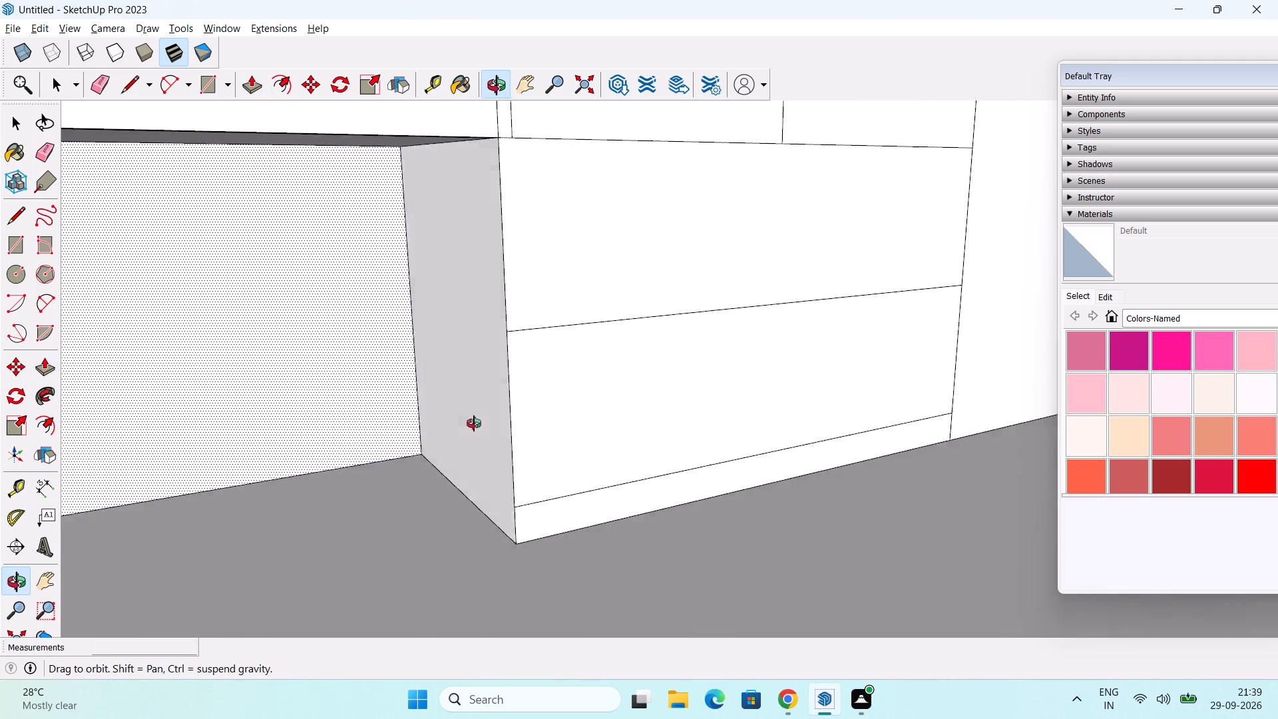
middle_drag(474, 423, 453, 425)
scroll(438, 397, down, 7)
middle_drag(438, 376, 371, 361)
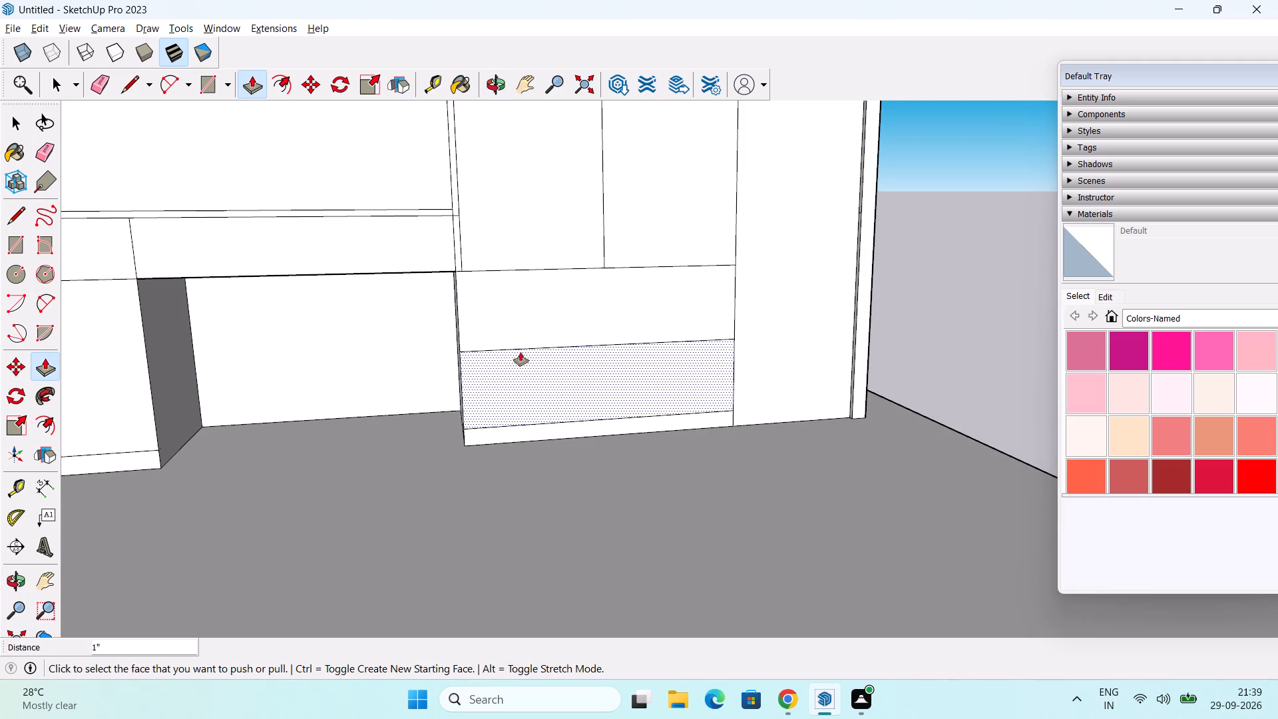
key(space)
key(l)
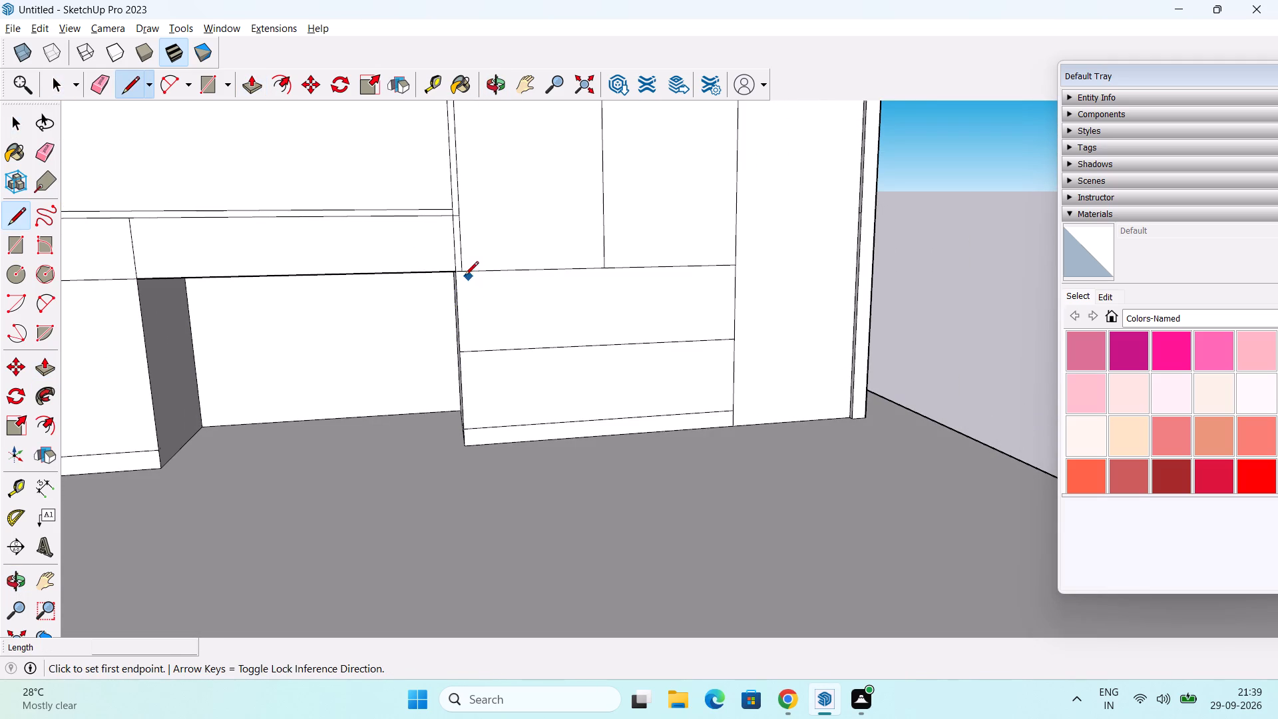
scroll(452, 304, up, 9)
middle_drag(459, 292, 412, 301)
drag(451, 208, 456, 216)
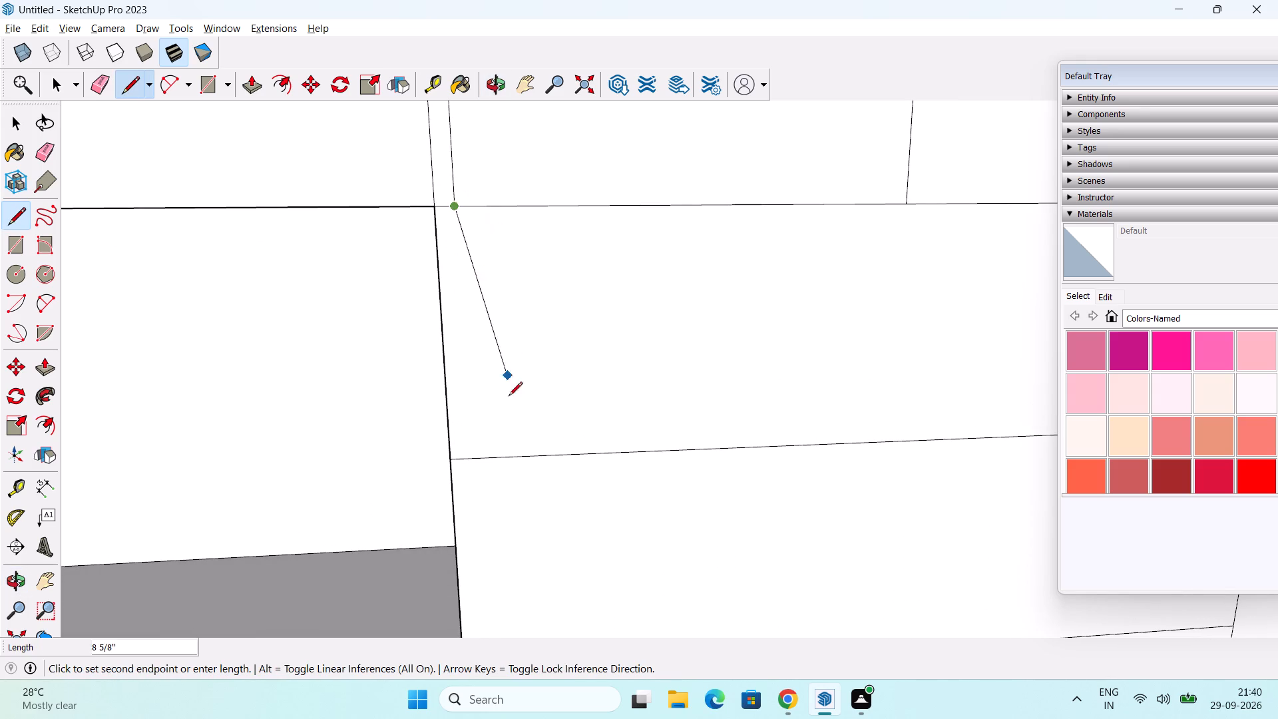
scroll(515, 453, down, 1)
middle_drag(515, 453, 523, 248)
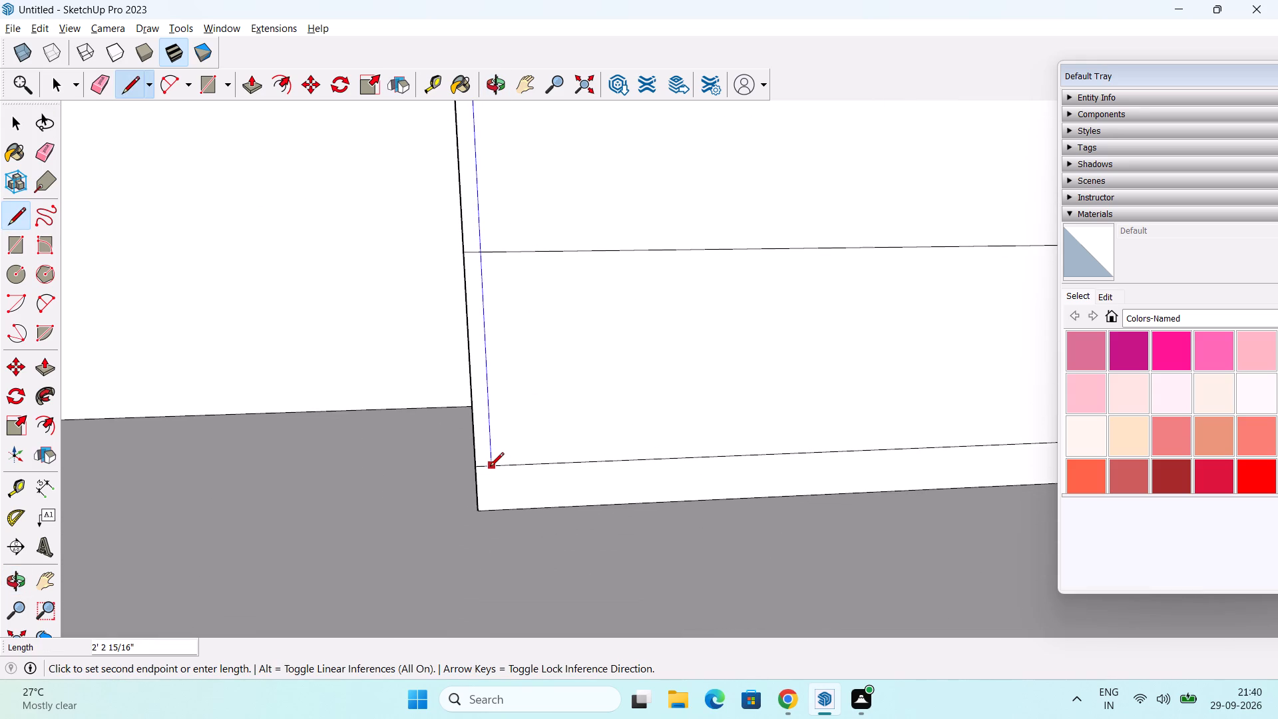
click(490, 467)
Erase the drawer and plinth line segments crossing the new side strip and the vertical divider segment crossing the plinth.
key(space)
key(e)
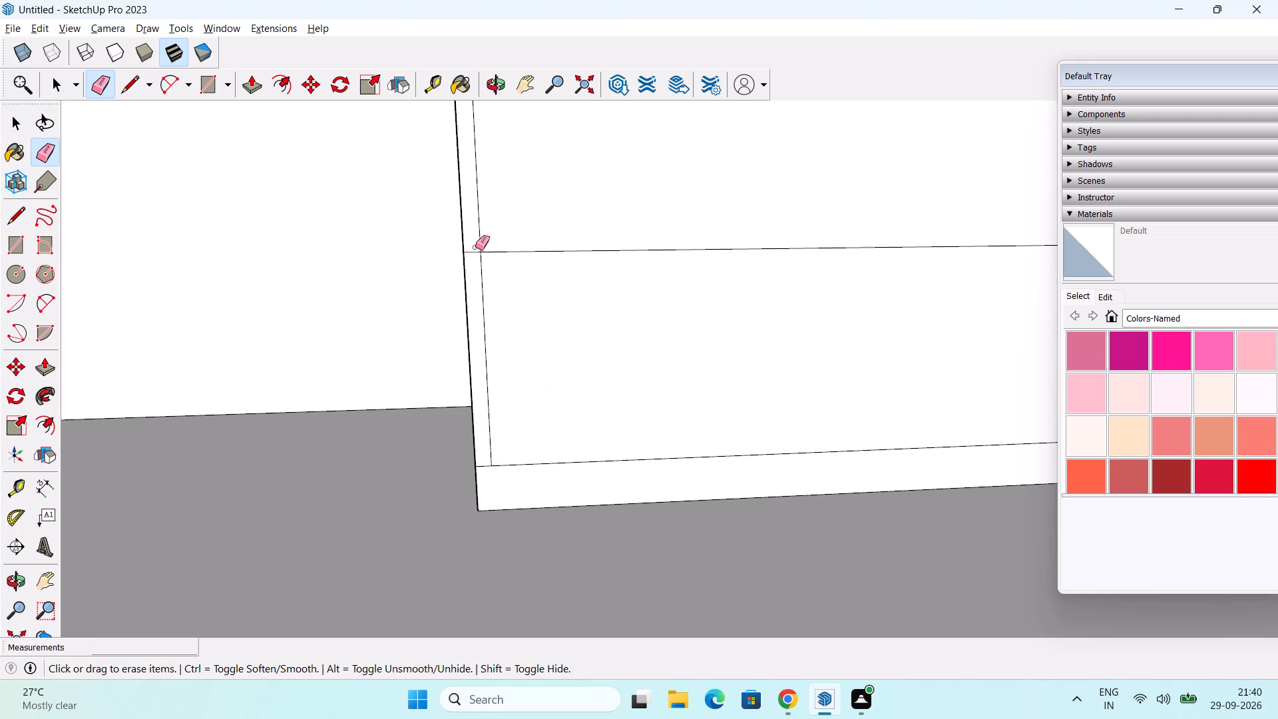
click(474, 253)
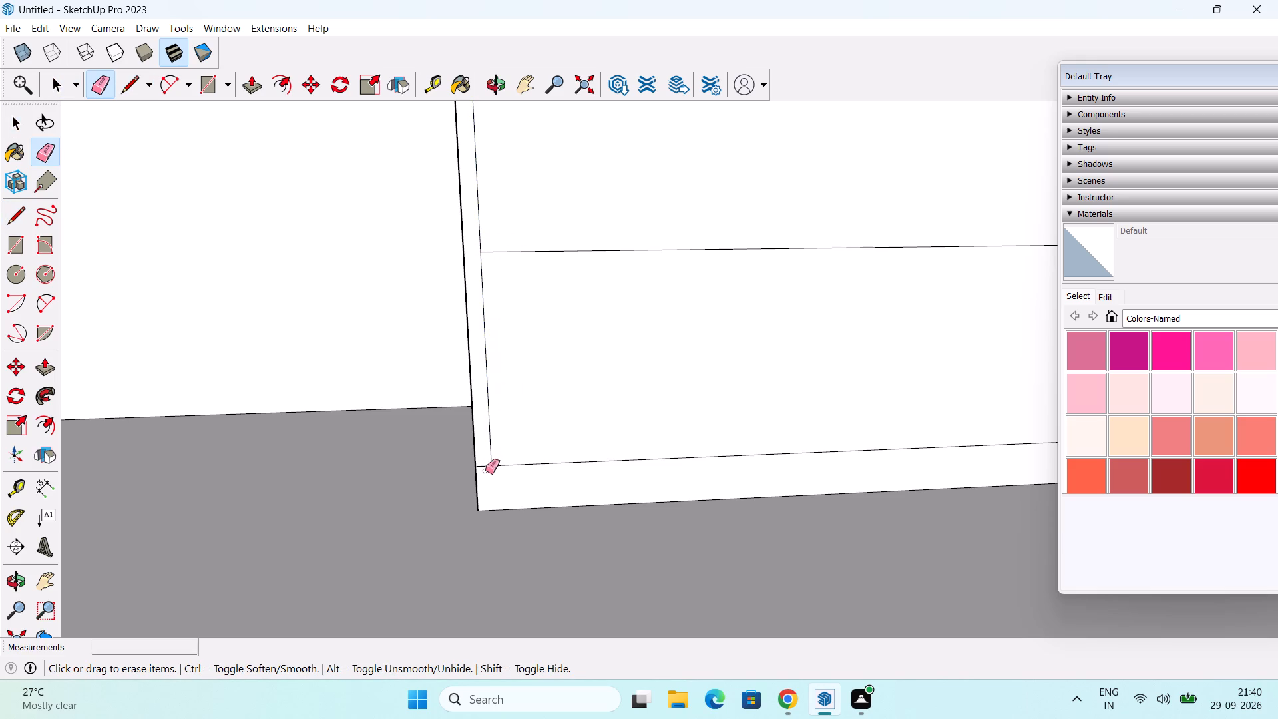
click(484, 466)
scroll(513, 417, down, 6)
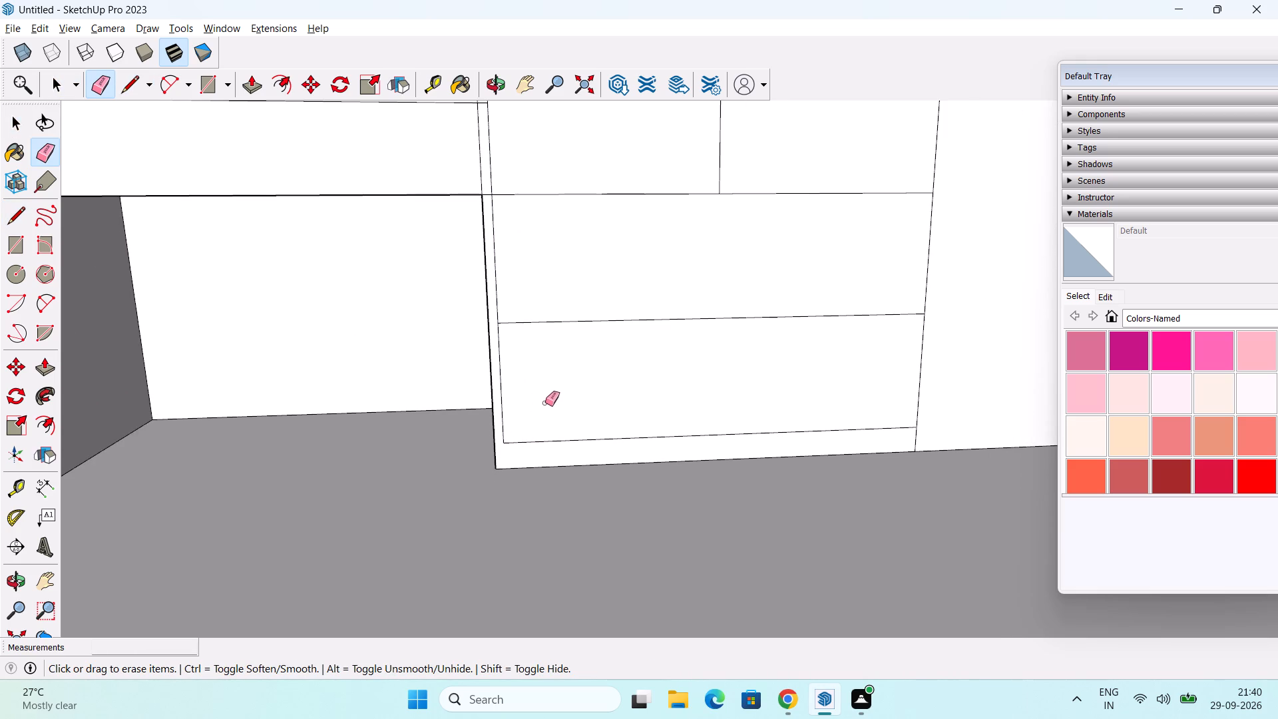
scroll(938, 445, up, 3)
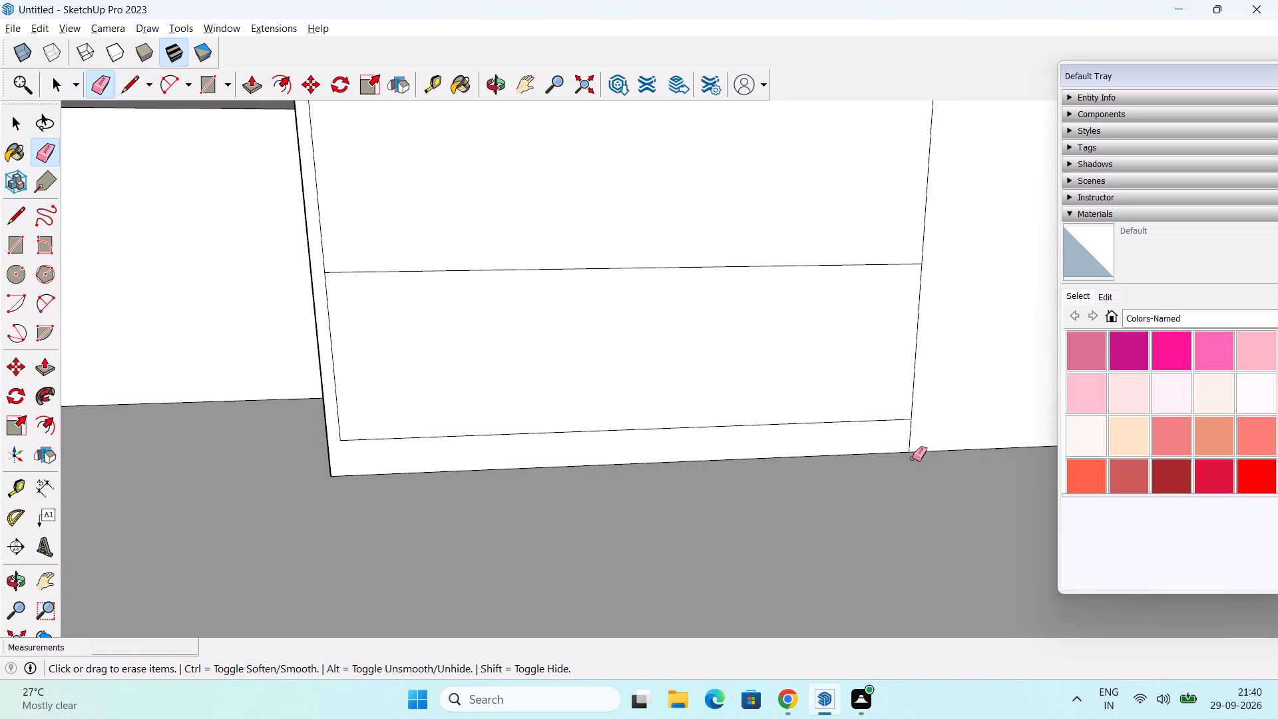
click(909, 436)
Extend the drawer unit's plinth line about 1' 11 7/8" horizontally across the tall end compartment to the cabinet border.
scroll(821, 401, down, 1)
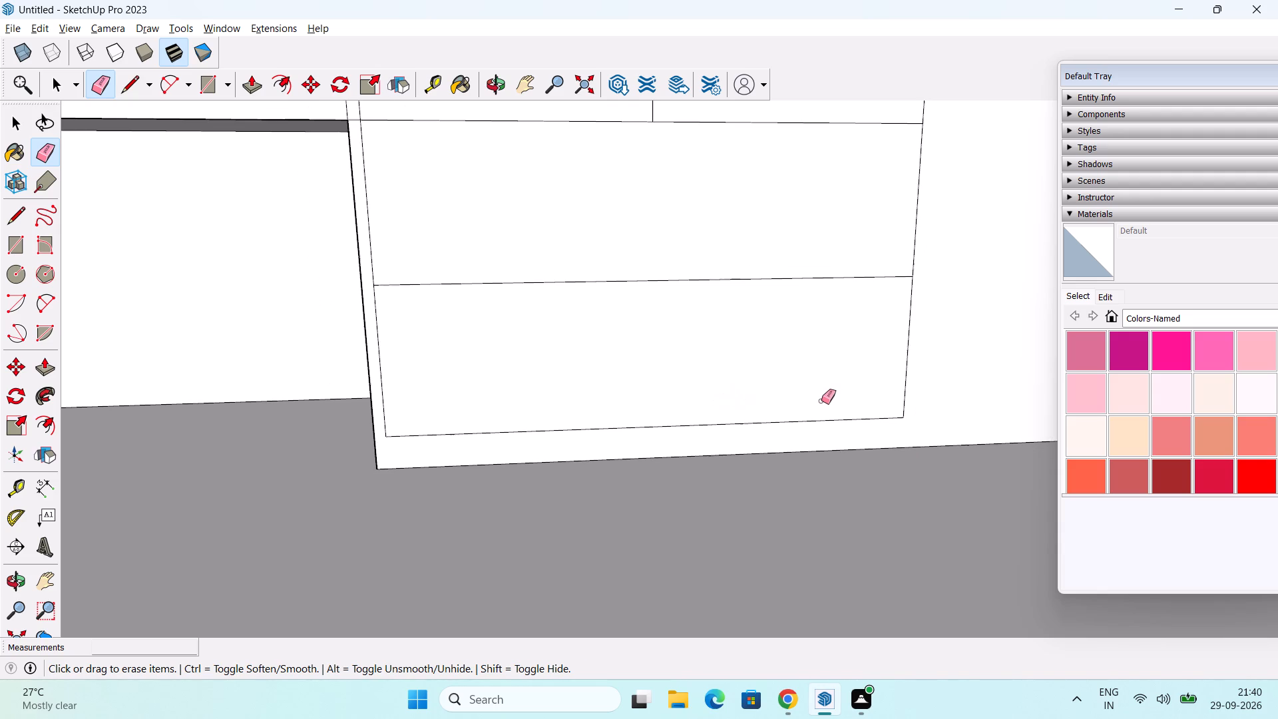
scroll(821, 401, down, 1)
shift+middle_drag(838, 401, 771, 411)
scroll(773, 404, down, 3)
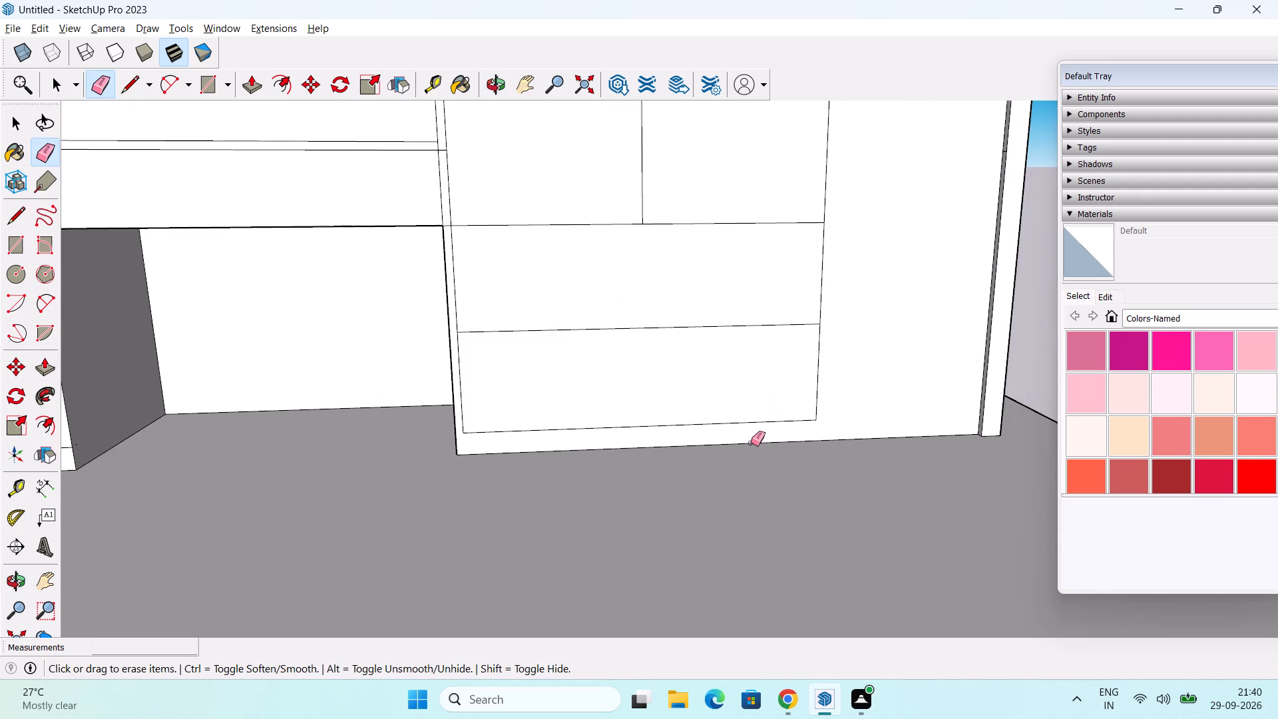
middle_drag(751, 443, 752, 434)
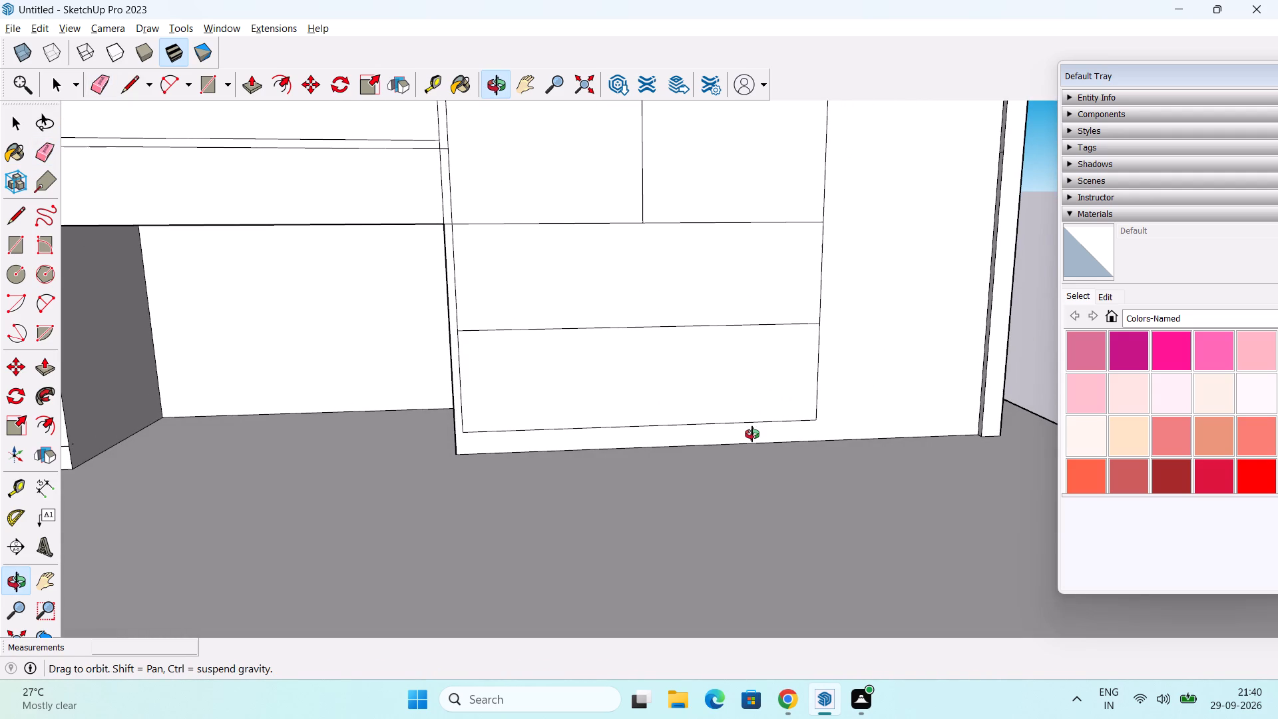
middle_drag(752, 434, 751, 424)
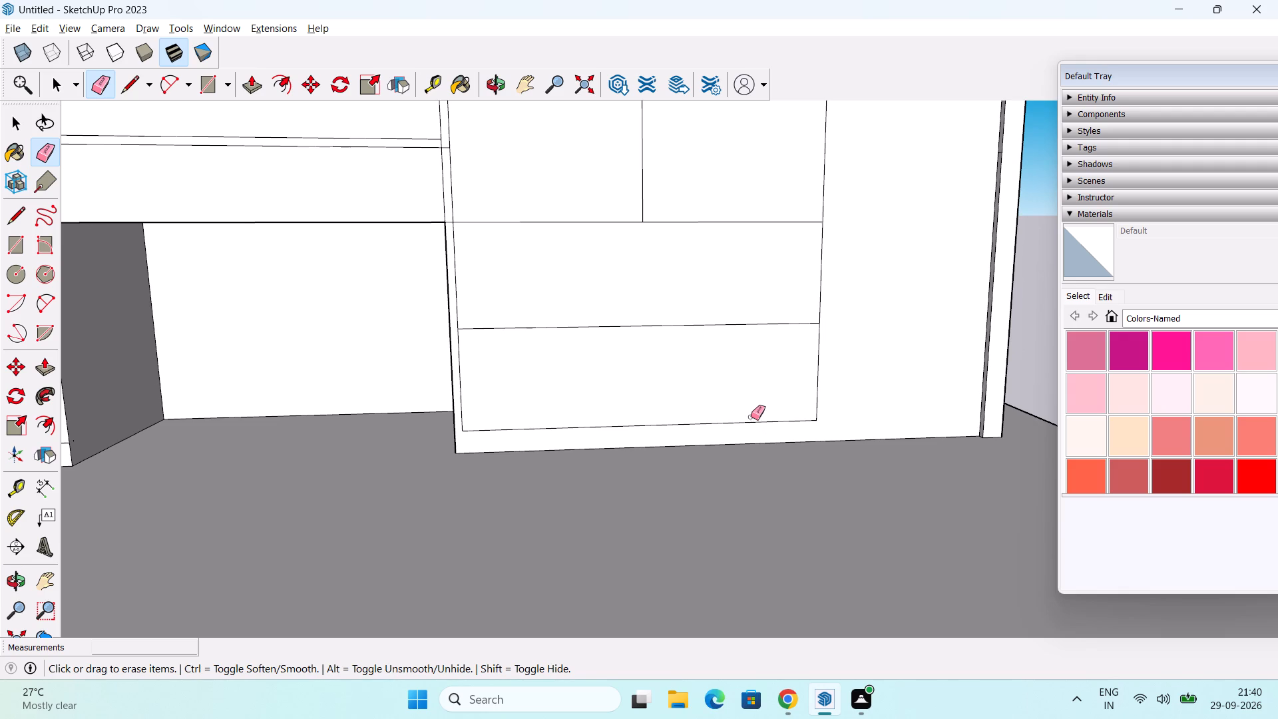
scroll(778, 410, down, 5)
scroll(837, 453, down, 5)
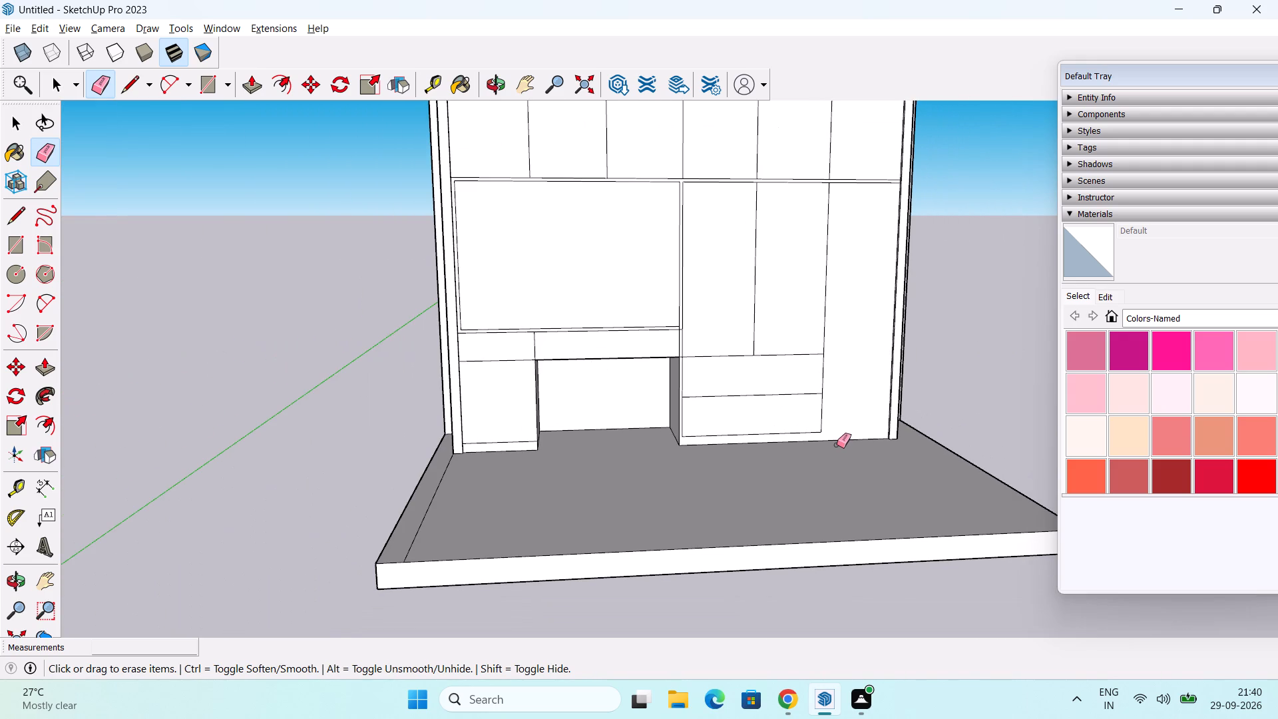
middle_drag(837, 445, 838, 425)
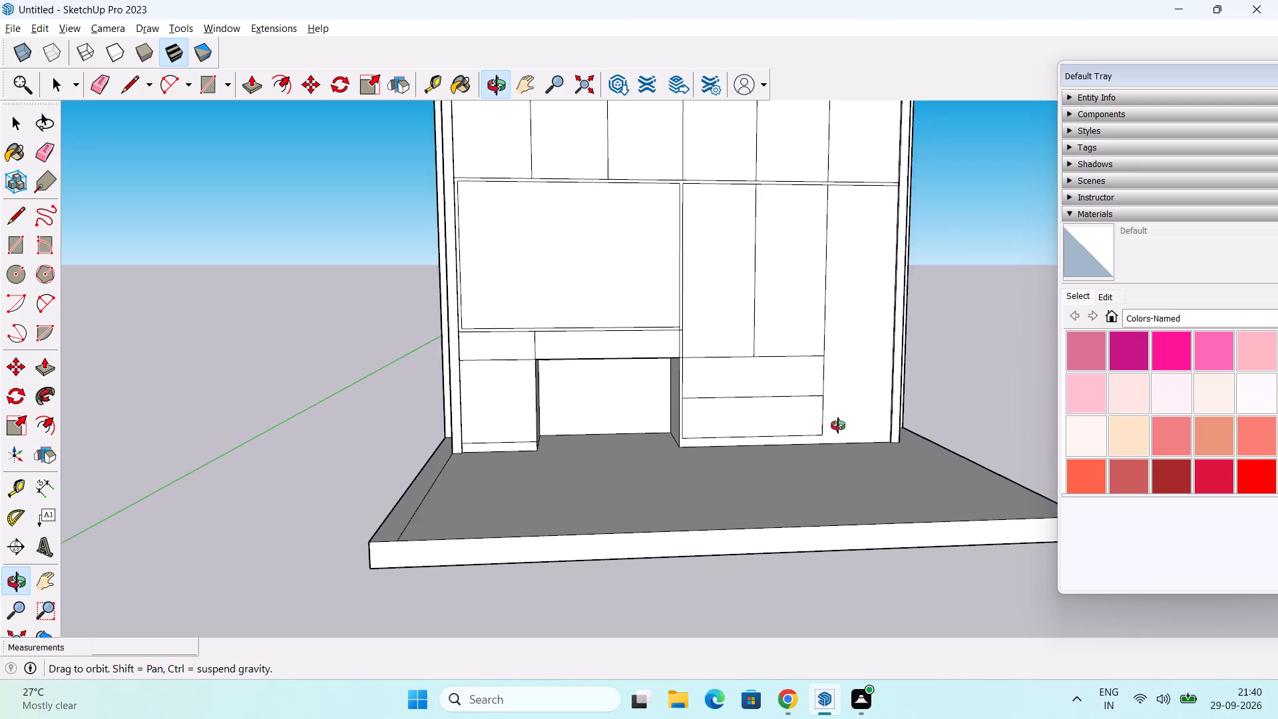
middle_drag(838, 425, 841, 425)
key(space)
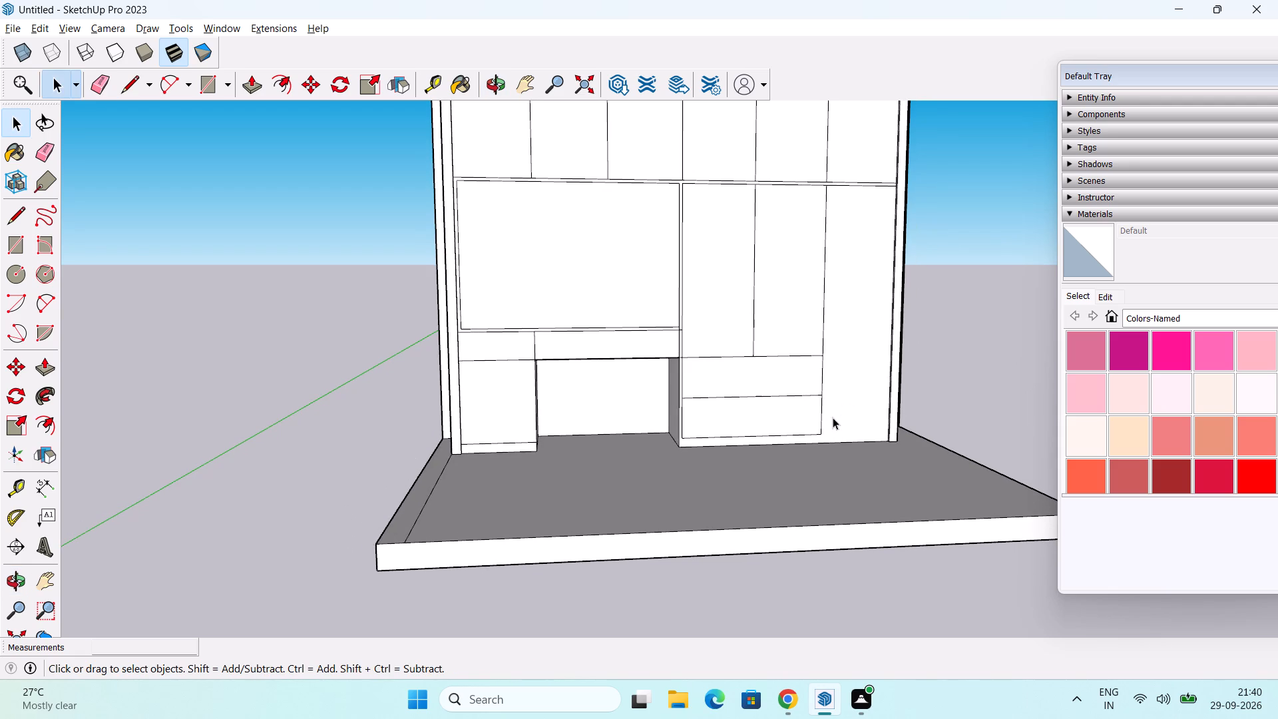
middle_drag(833, 420, 798, 415)
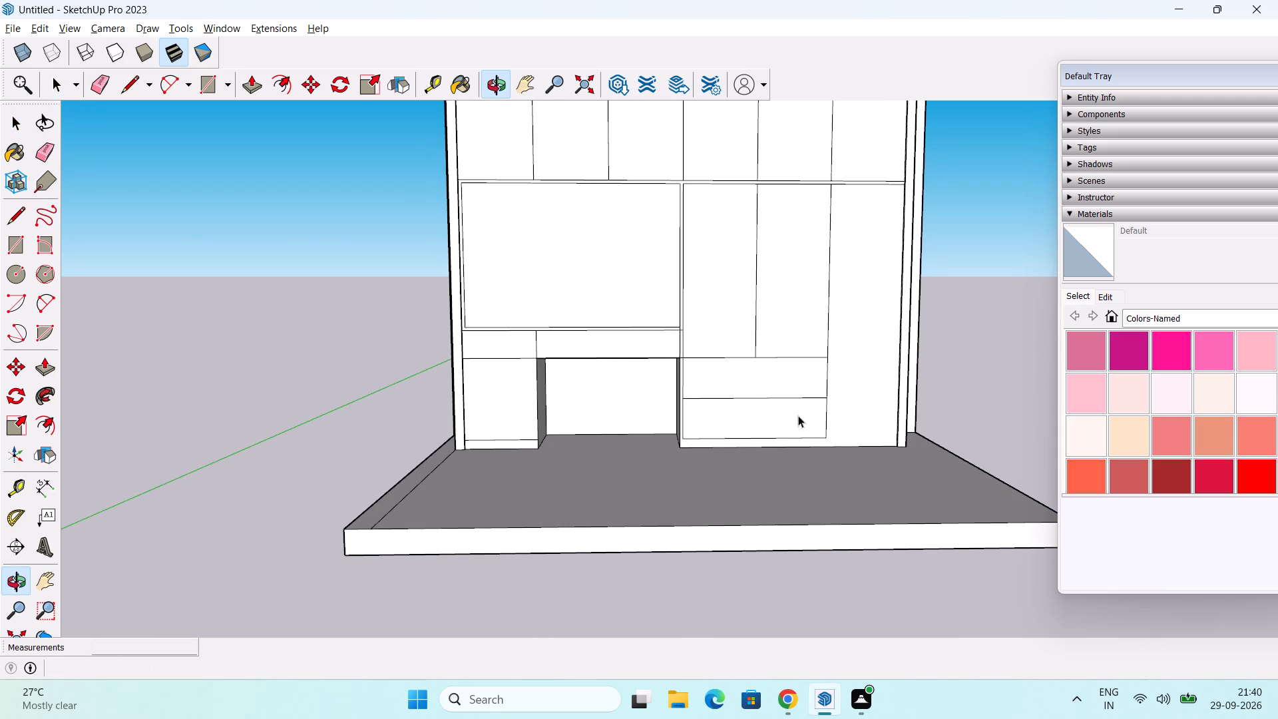
scroll(839, 405, up, 1)
key(l)
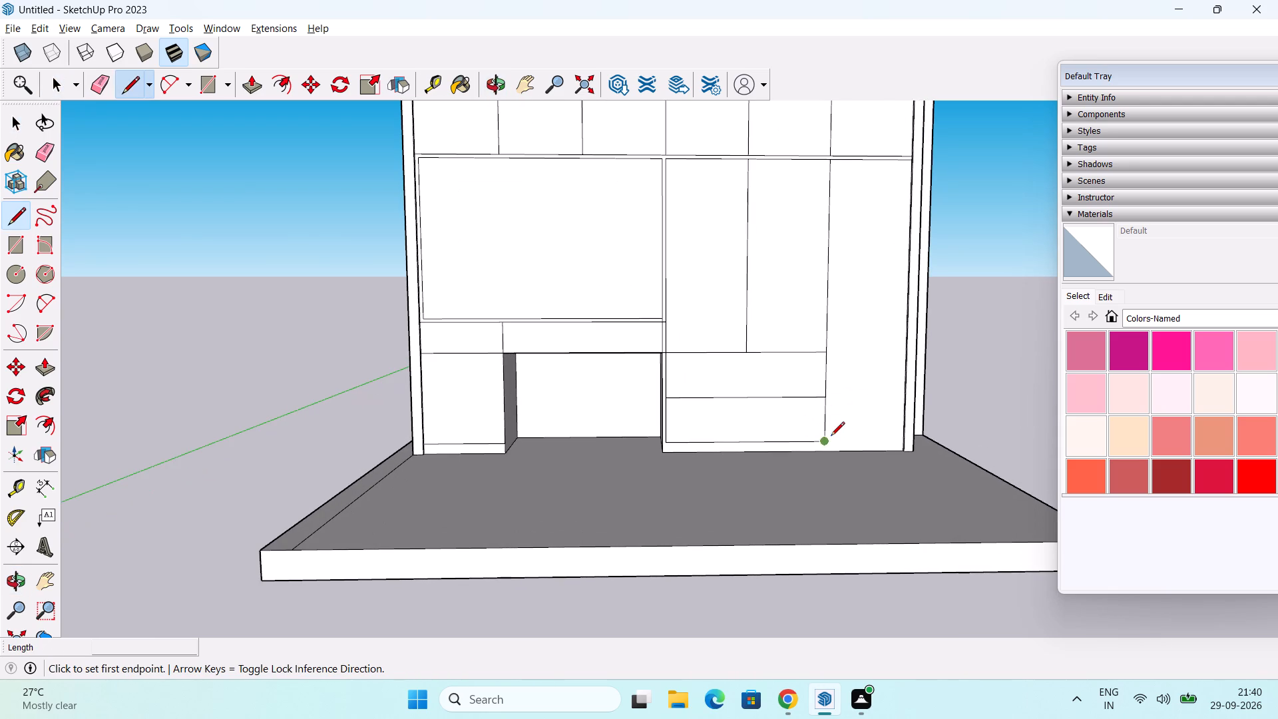
click(823, 443)
middle_drag(881, 428, 966, 409)
scroll(893, 429, up, 2)
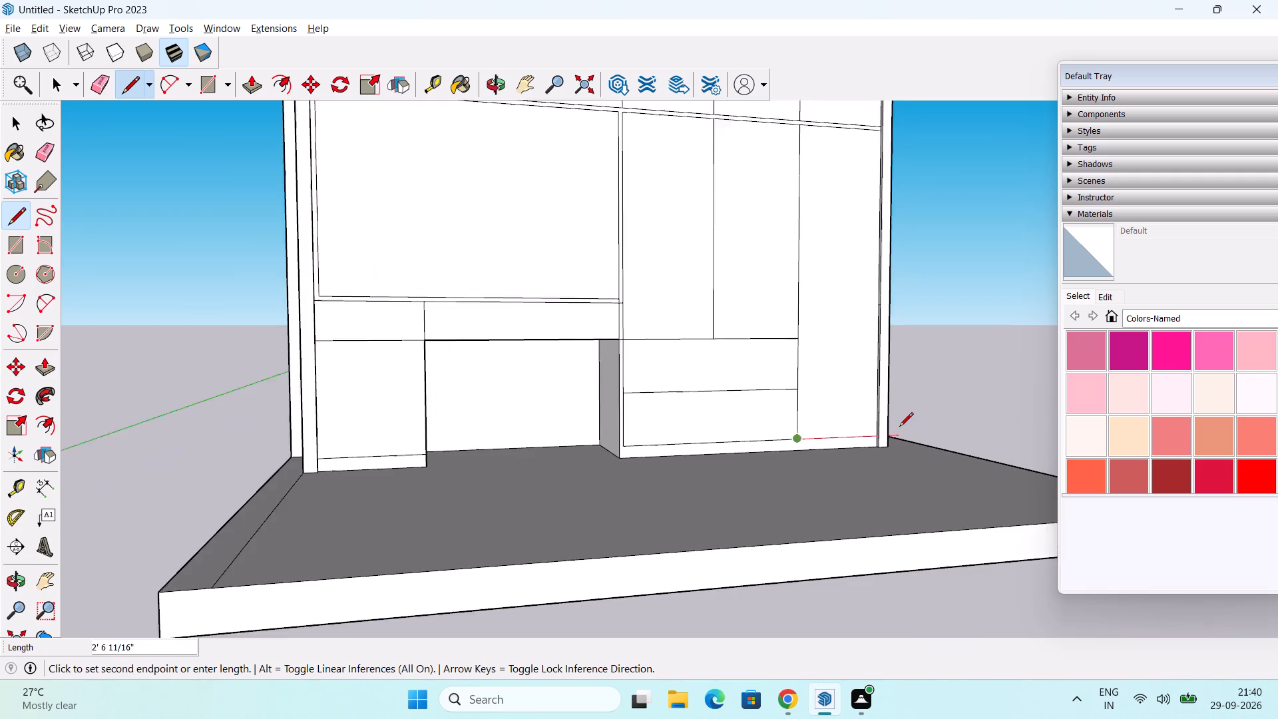
scroll(899, 427, up, 11)
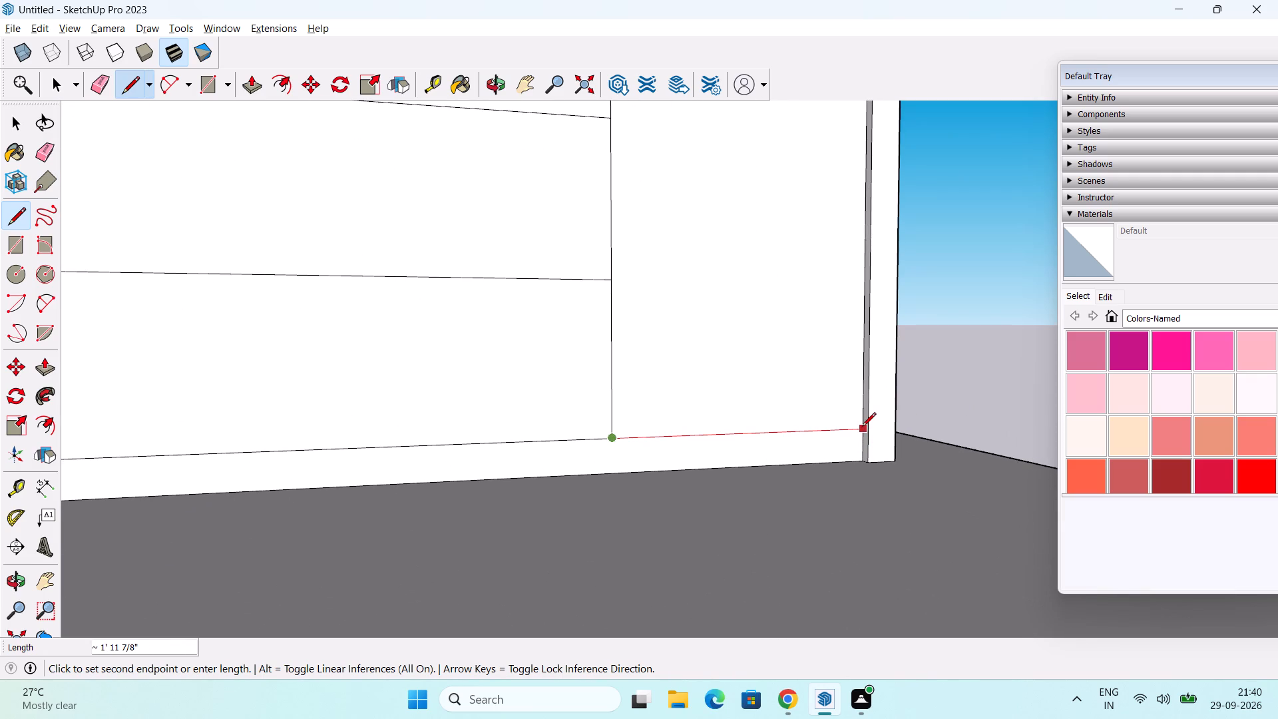
click(862, 427)
key(Escape)
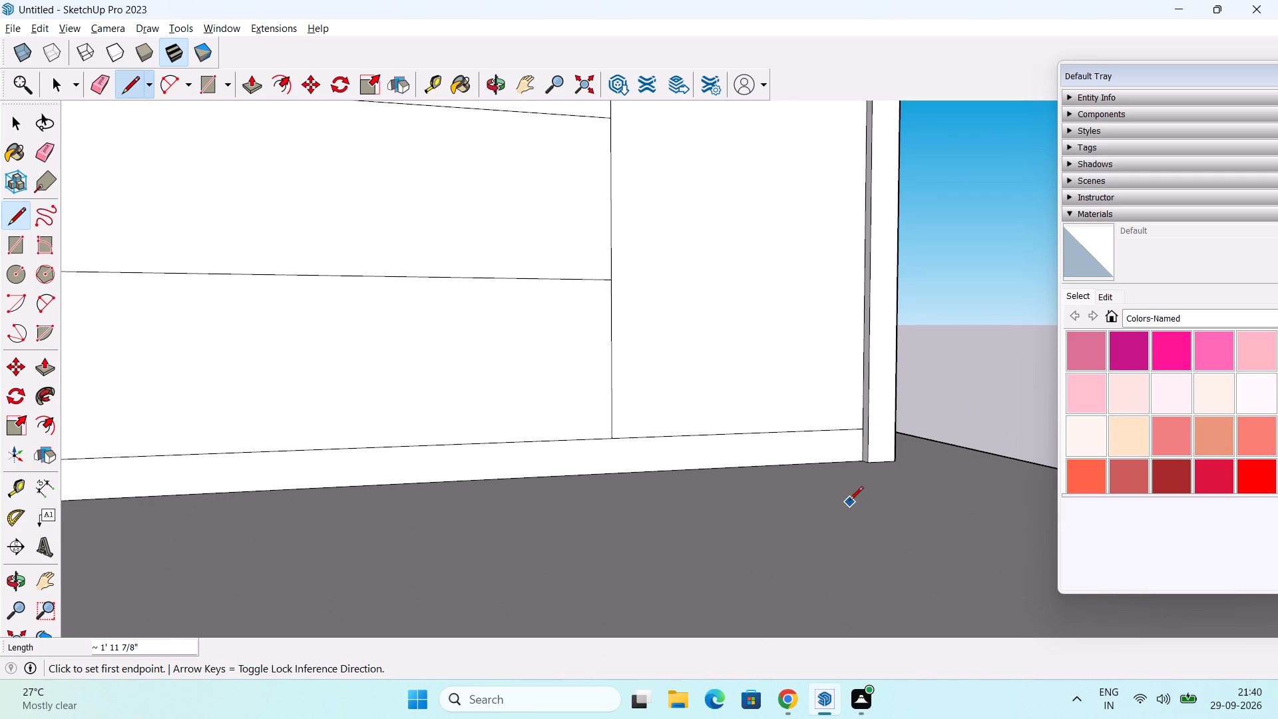
Examine the cabinet front's compartments and 1" strips from several angles, including the strip junction near the recess's upper corner.
key(space)
key(alt+Tab)
key(alt+Tab)
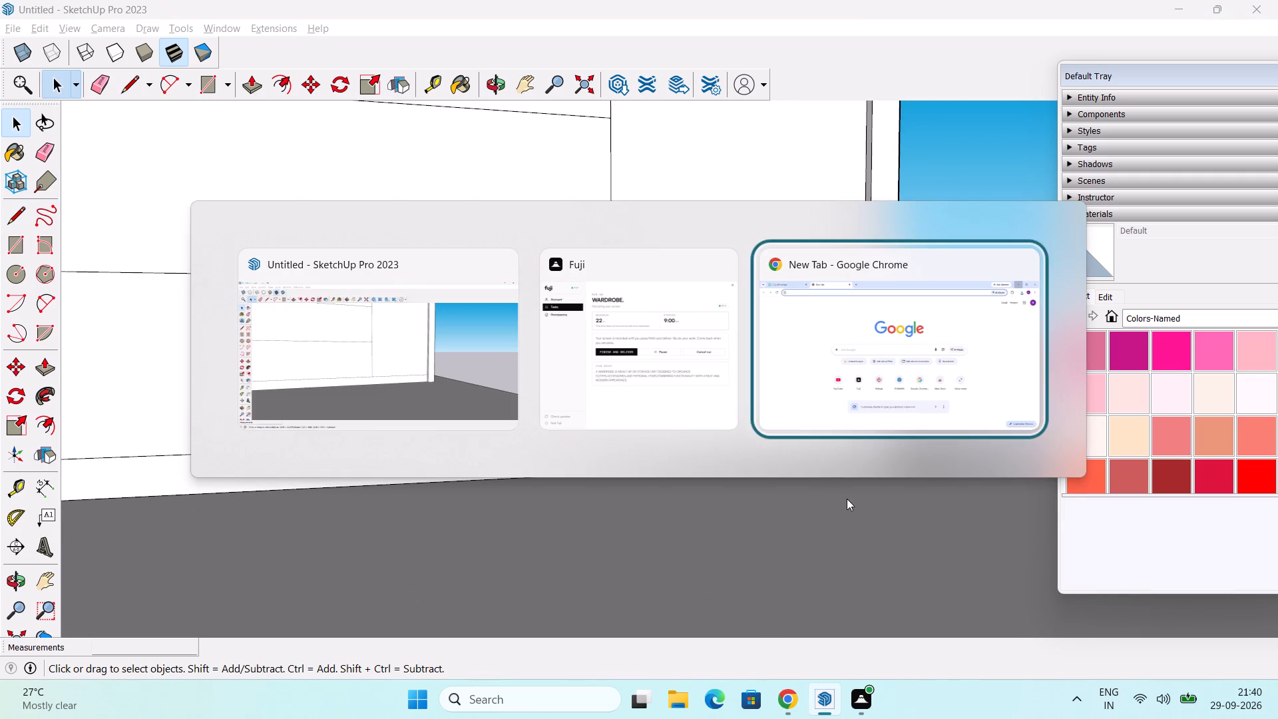
key(alt+Tab)
scroll(857, 505, down, 2)
scroll(659, 506, down, 11)
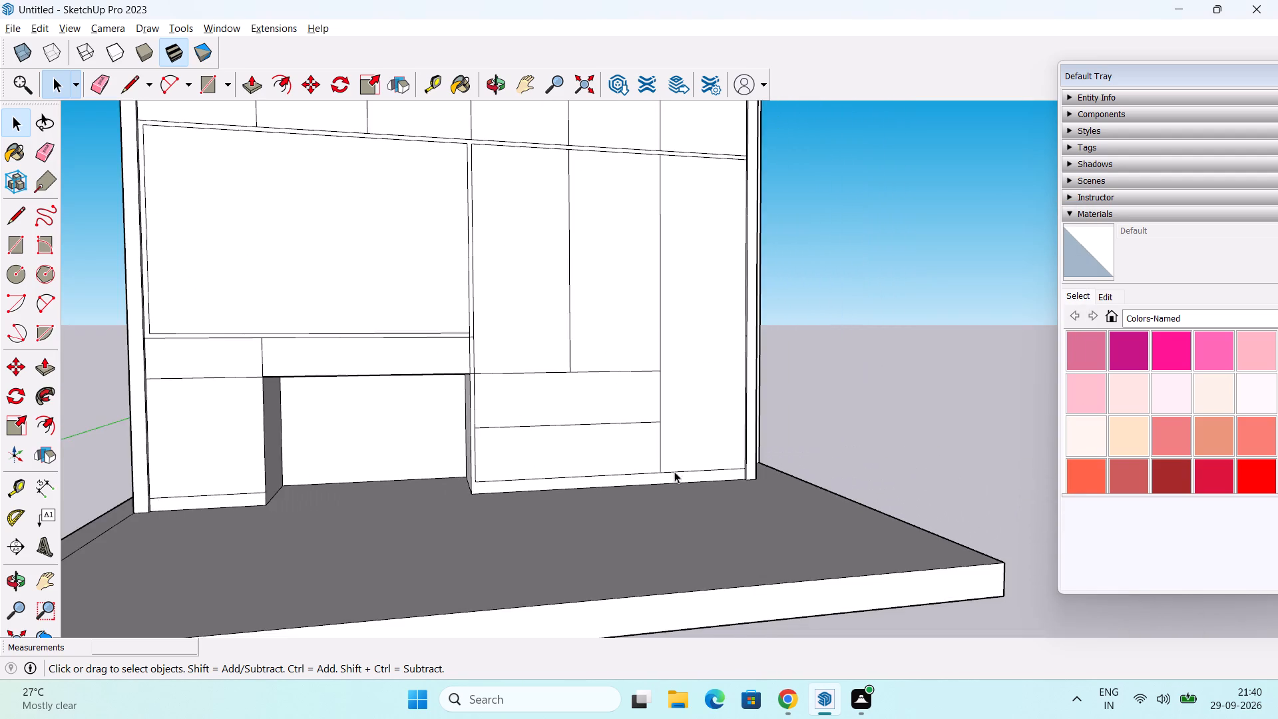
middle_drag(674, 459, 455, 421)
scroll(509, 373, down, 3)
middle_drag(519, 363, 656, 352)
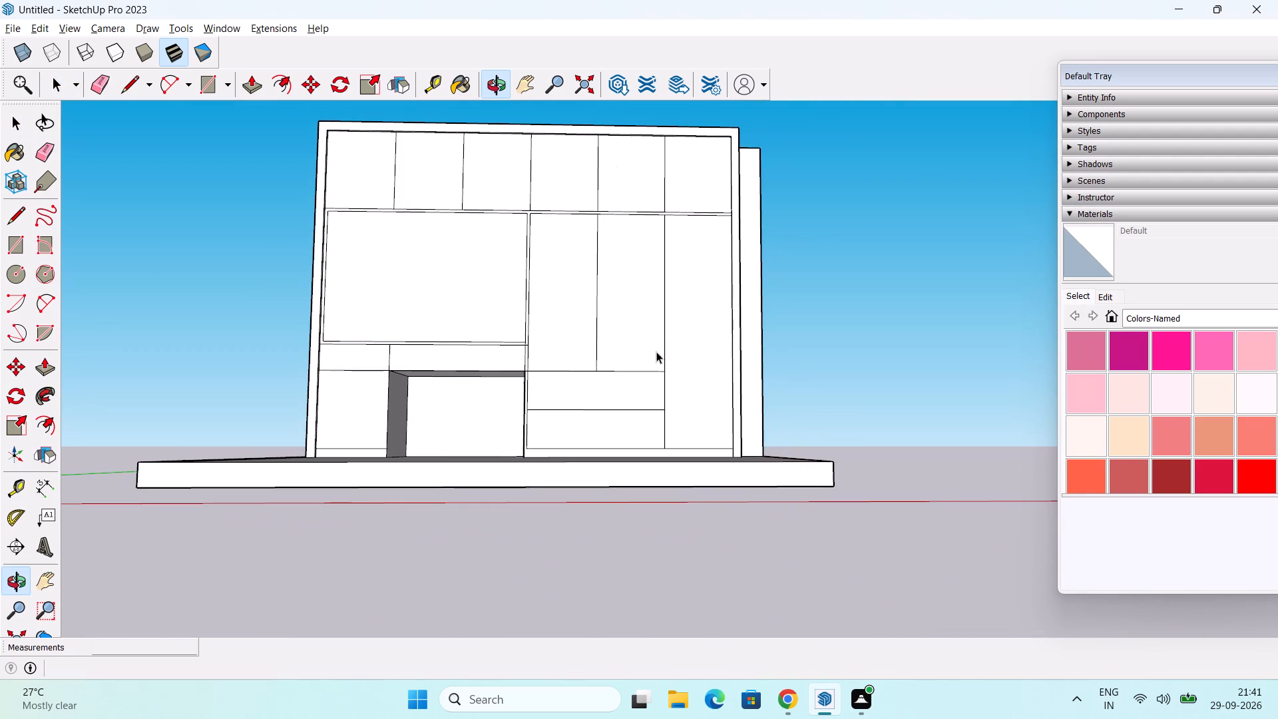
middle_drag(429, 310, 583, 408)
middle_drag(517, 375, 435, 393)
scroll(410, 342, up, 6)
middle_drag(408, 340, 414, 309)
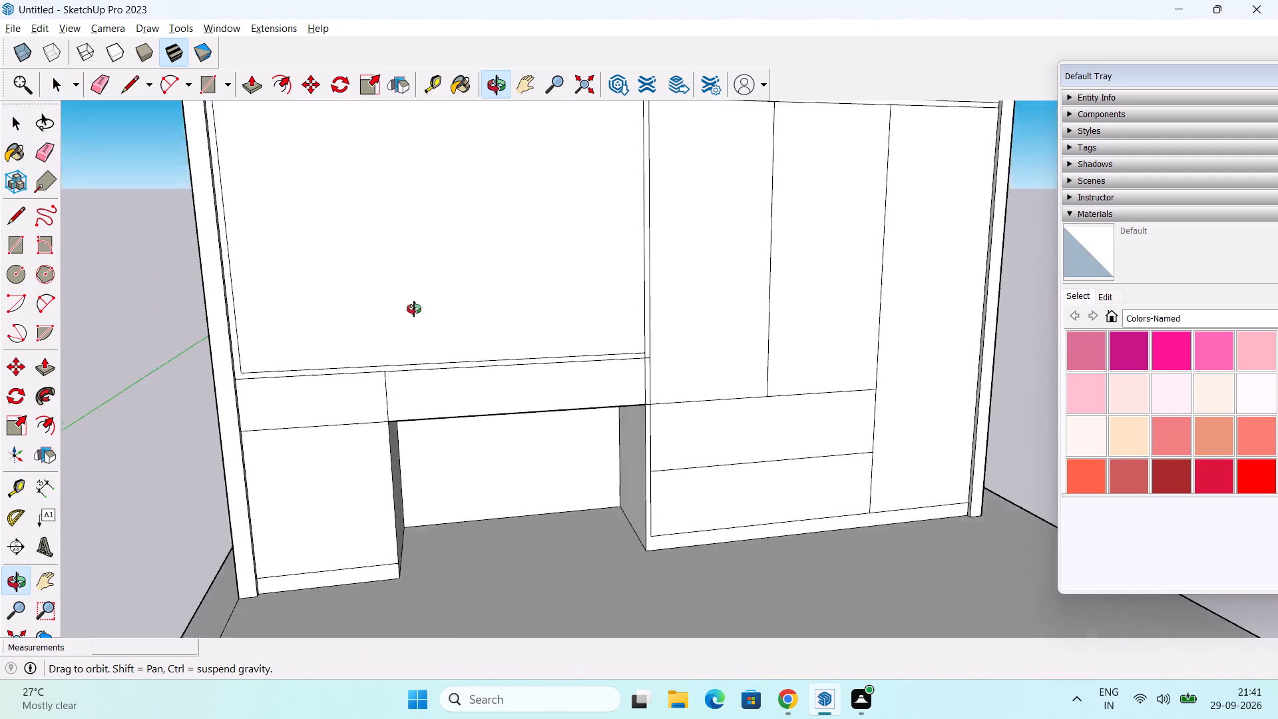
middle_drag(414, 309, 367, 244)
shift+middle_drag(357, 268, 495, 403)
middle_drag(487, 381, 472, 354)
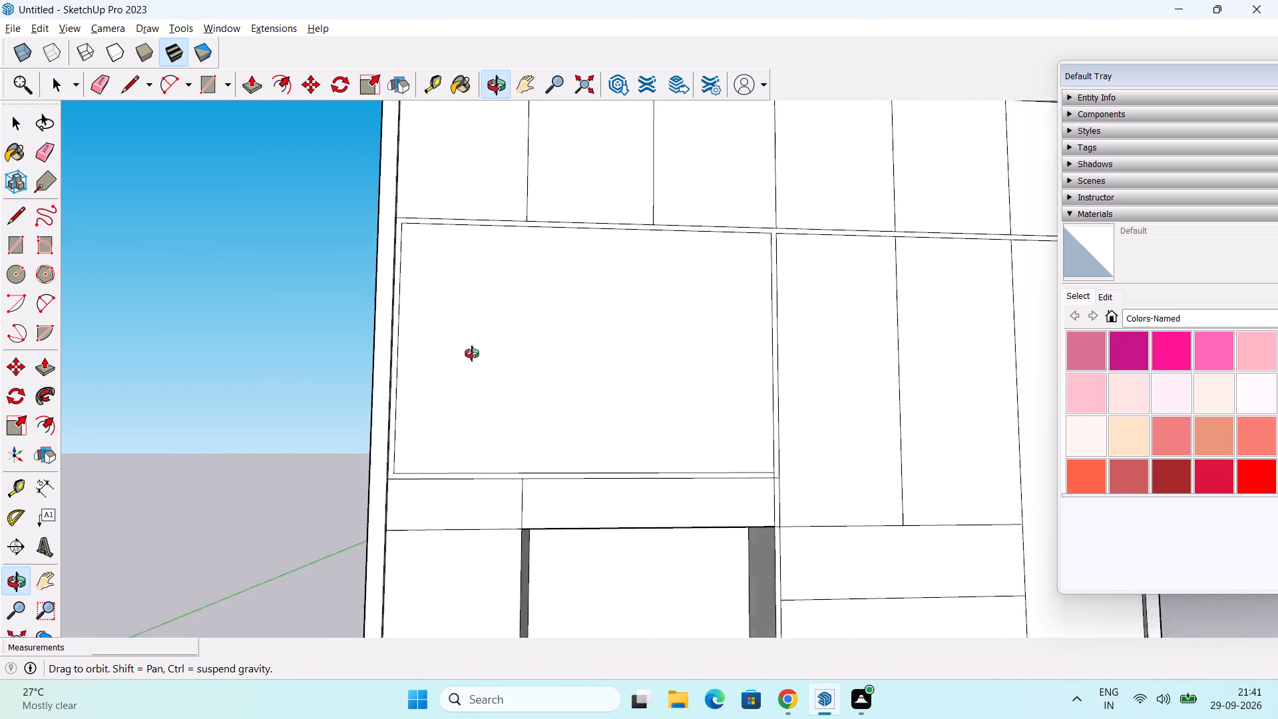
middle_drag(472, 354, 438, 346)
scroll(497, 301, up, 1)
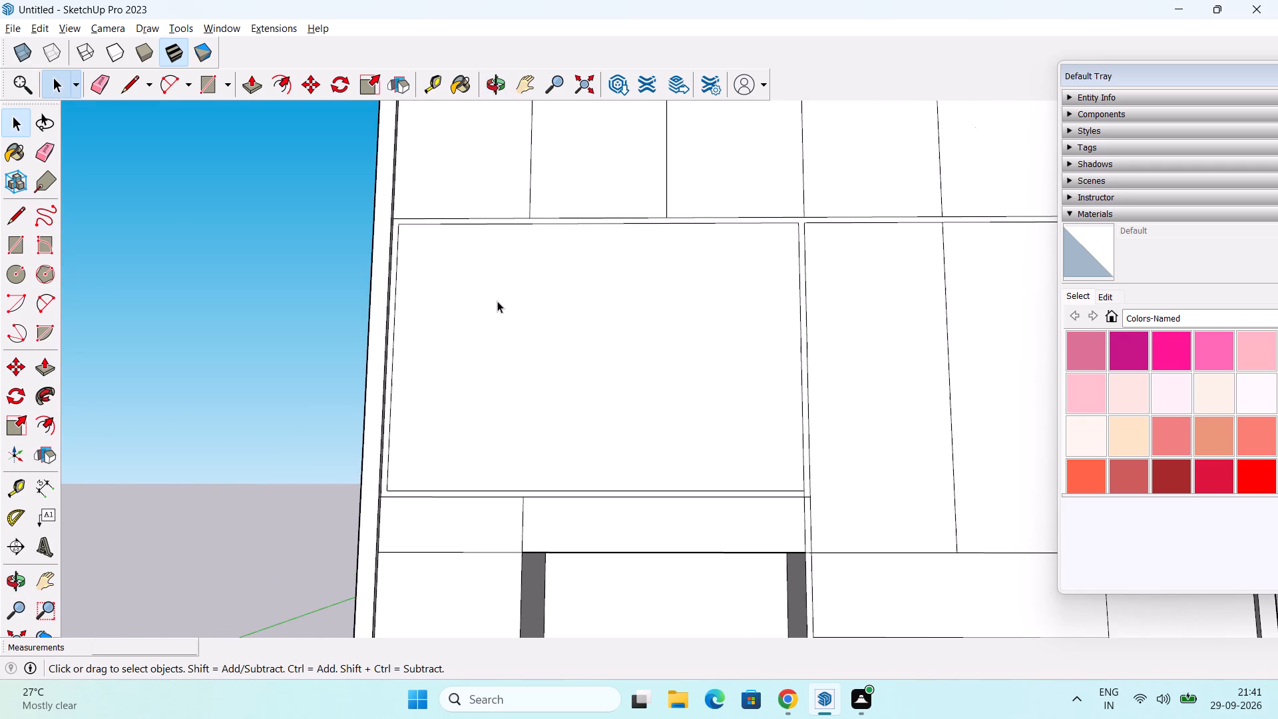
middle_drag(498, 300, 505, 381)
scroll(515, 356, down, 4)
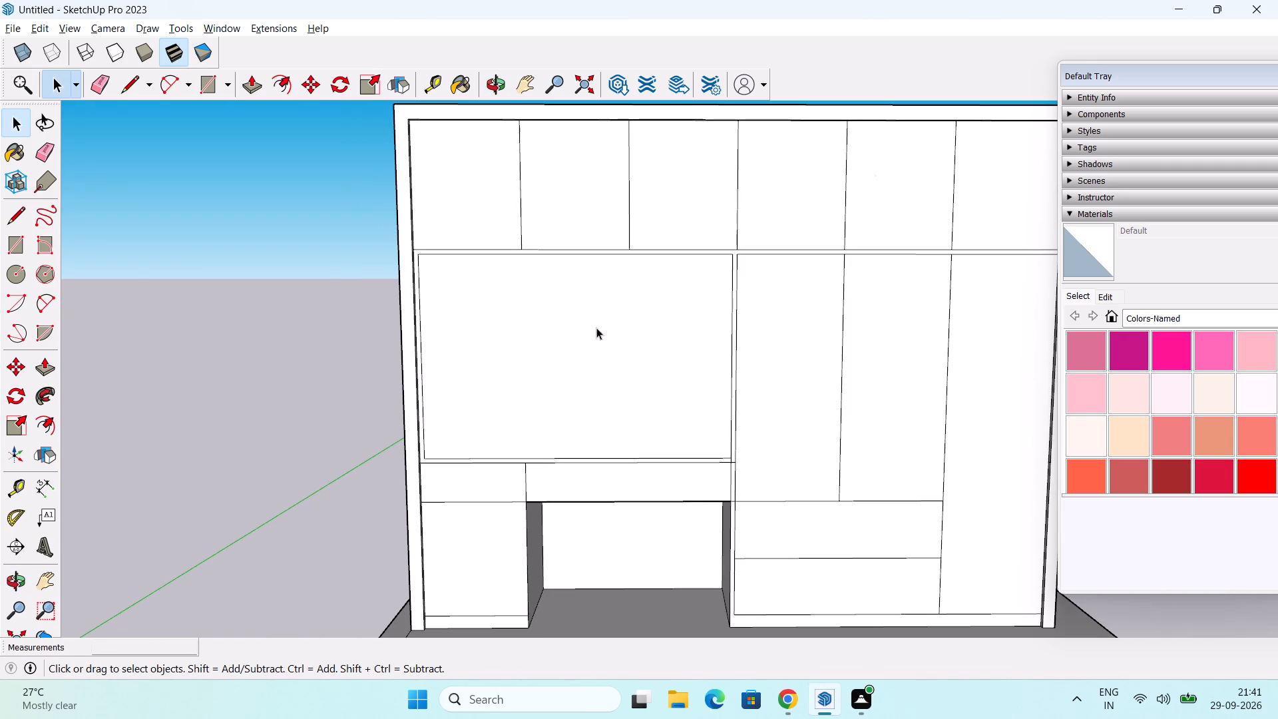
key(p)
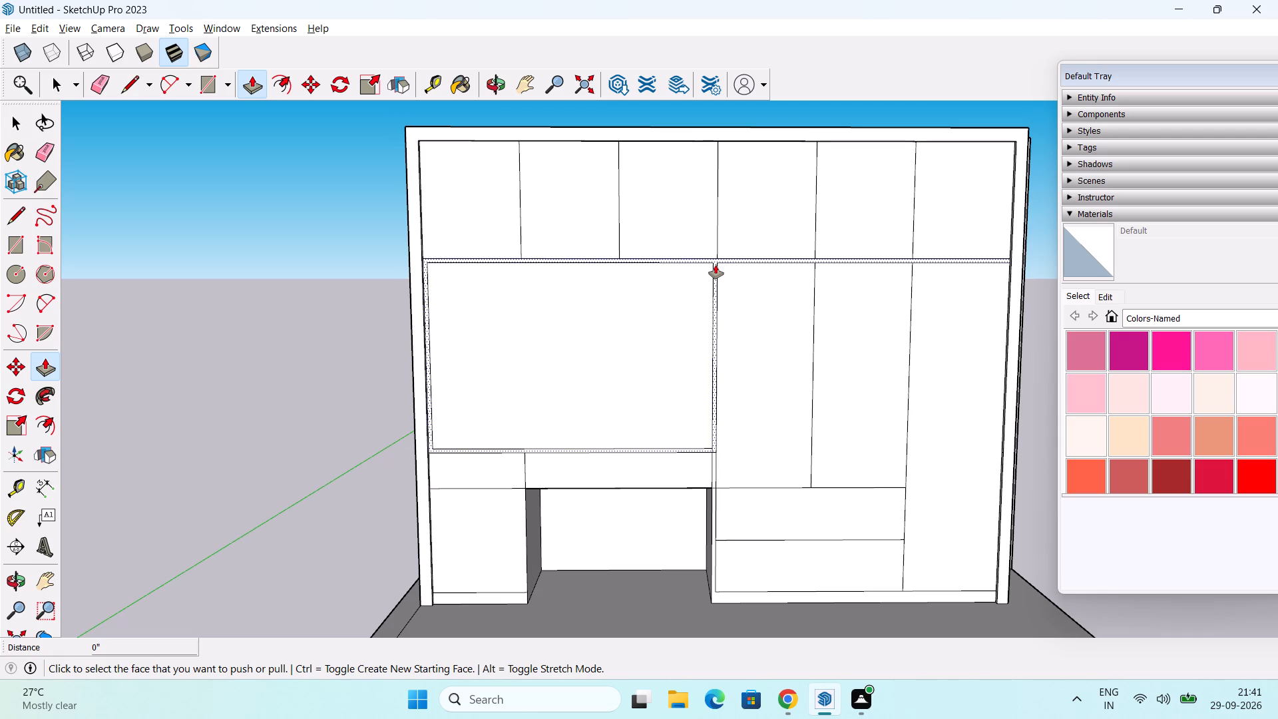
key(space)
scroll(702, 447, up, 8)
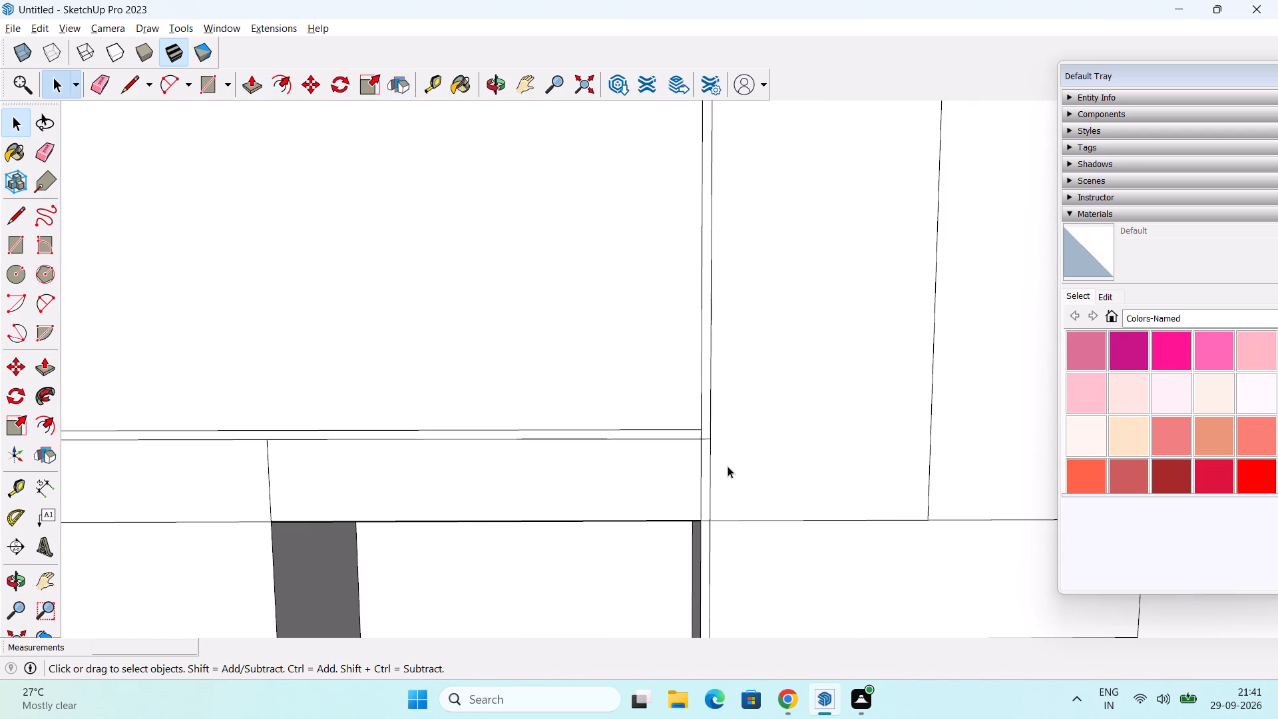
Erase the short vertical and horizontal segments where the large compartment's lower strip meets the vertical strip.
key(e)
scroll(702, 479, up, 8)
click(704, 397)
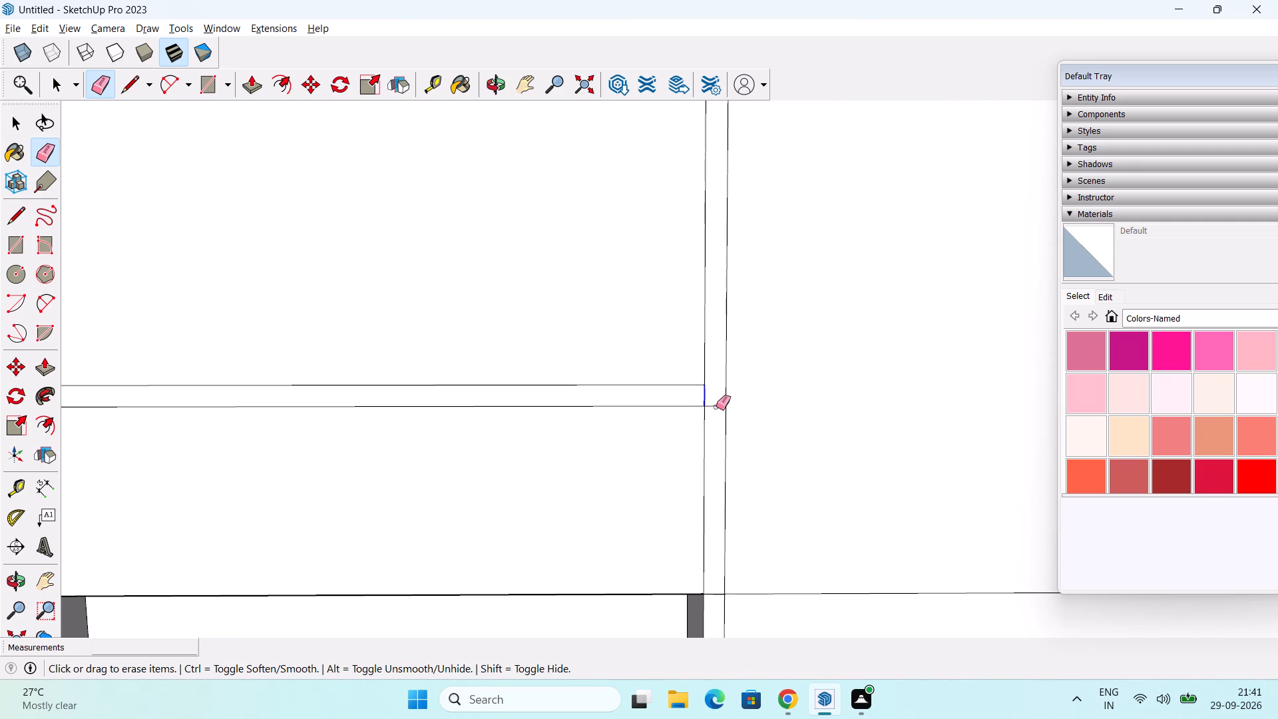
click(717, 407)
scroll(777, 373, down, 4)
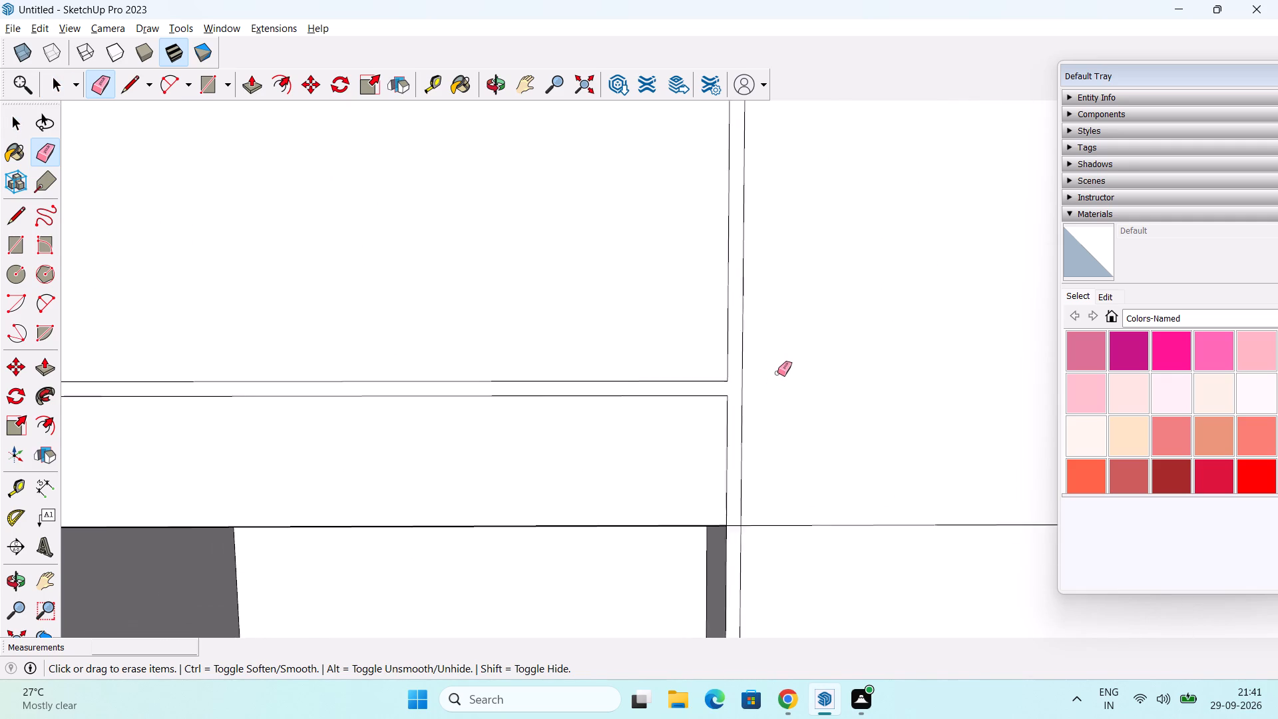
scroll(777, 373, down, 11)
key(space)
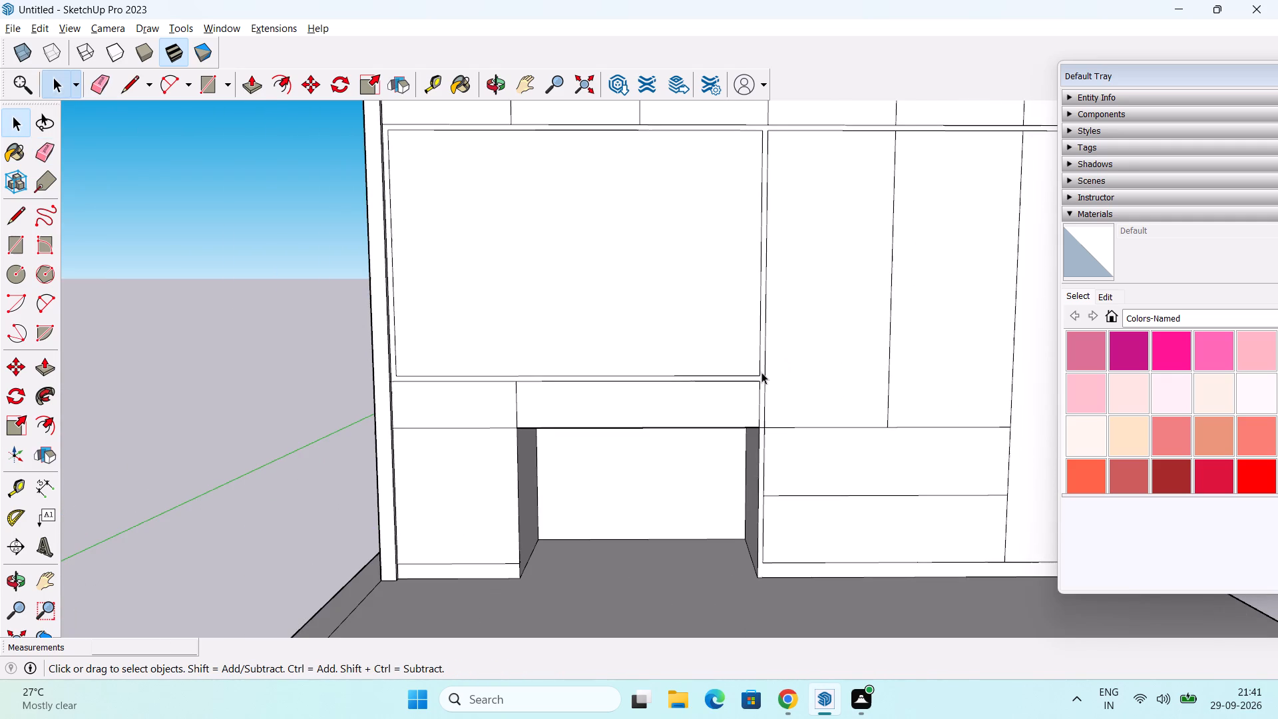
key(p)
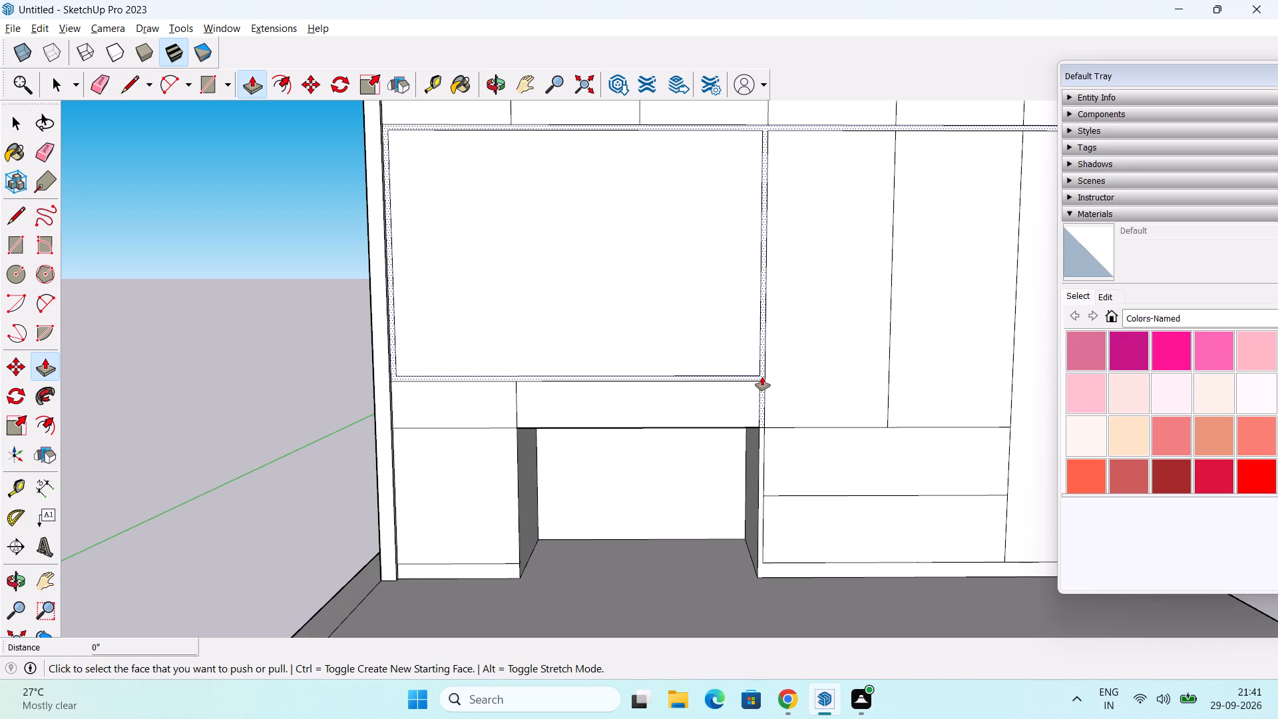
key(Escape)
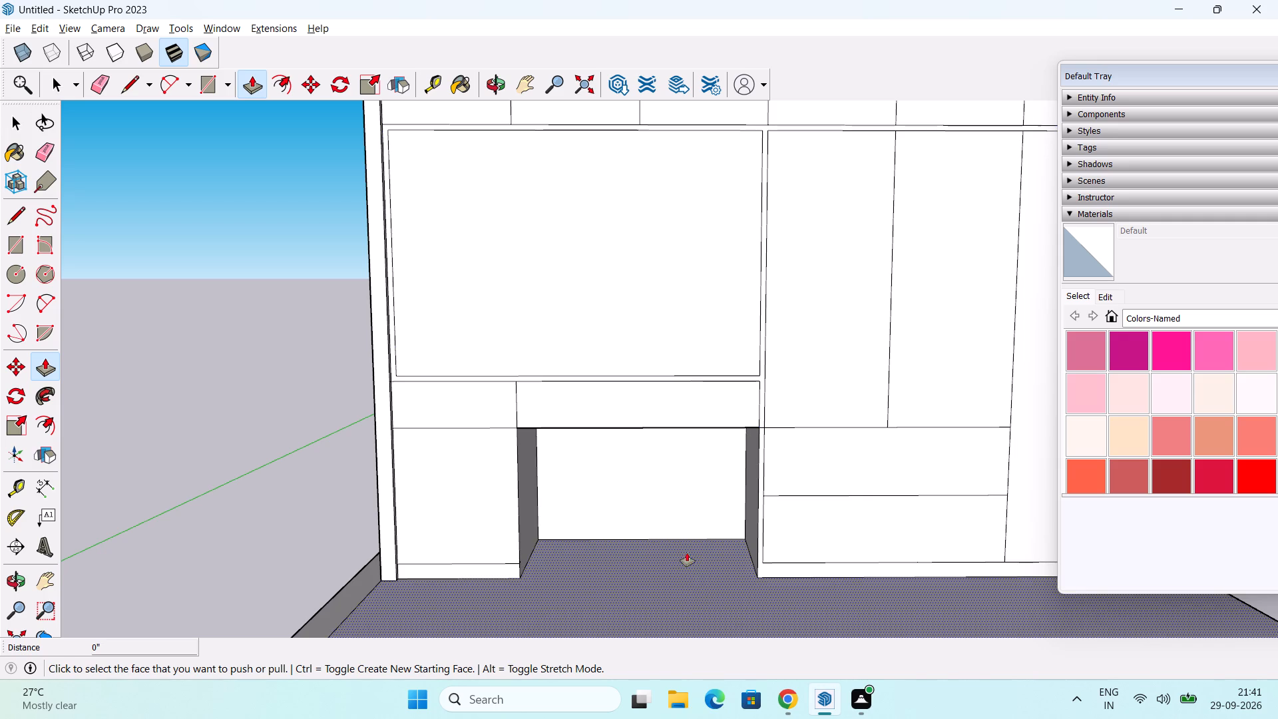
Erase the short drawer-line segment crossing the vertical strip at the recess's upper corner.
key(e)
scroll(771, 415, up, 6)
scroll(765, 478, up, 3)
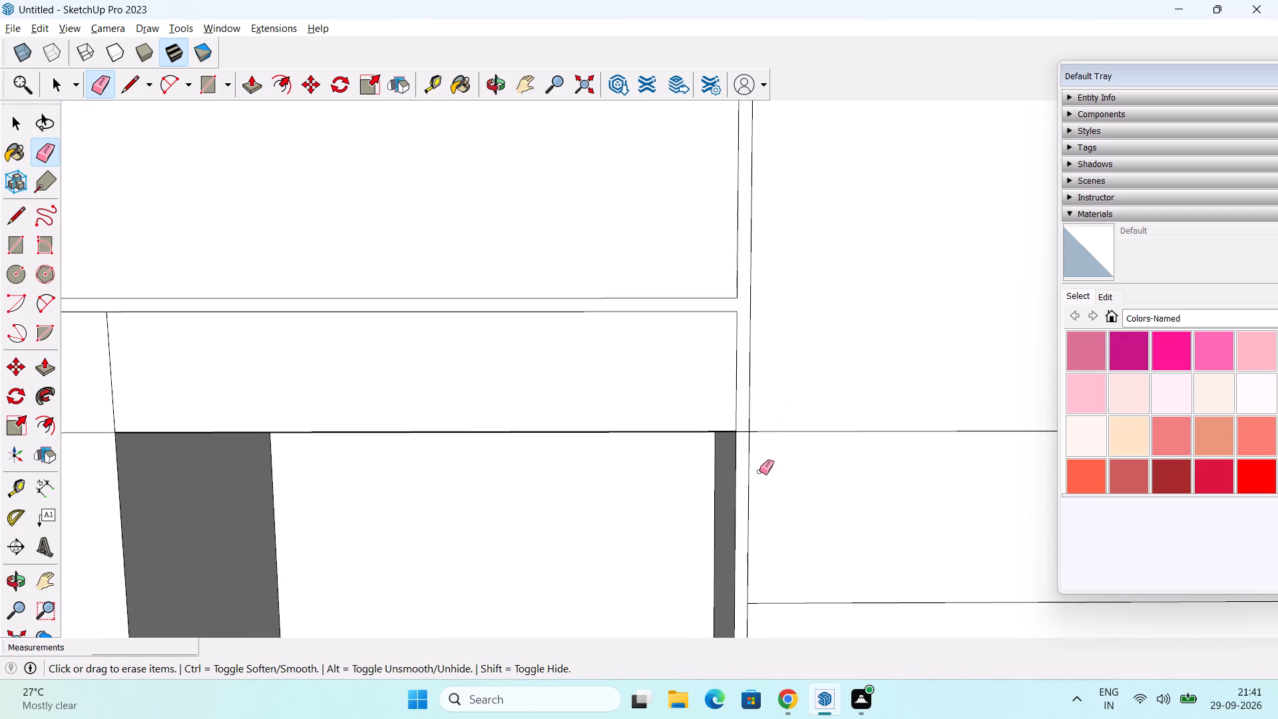
scroll(759, 471, up, 4)
click(734, 415)
scroll(747, 439, down, 12)
key(space)
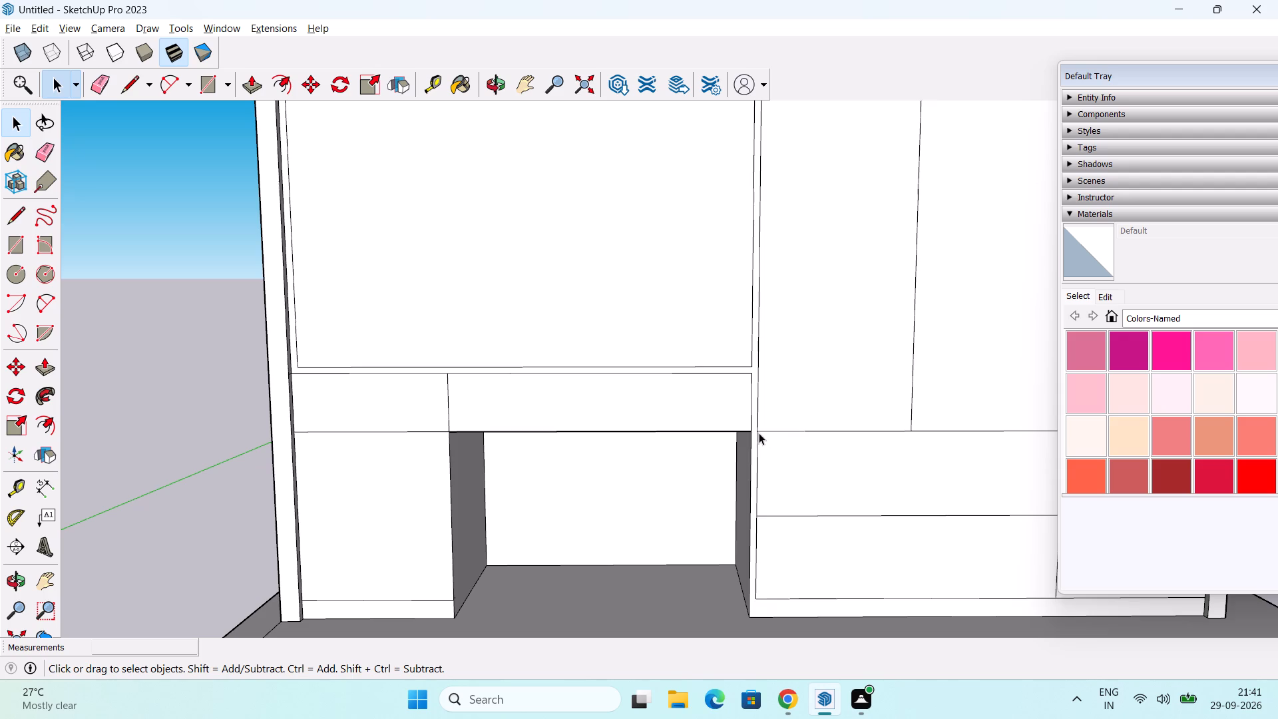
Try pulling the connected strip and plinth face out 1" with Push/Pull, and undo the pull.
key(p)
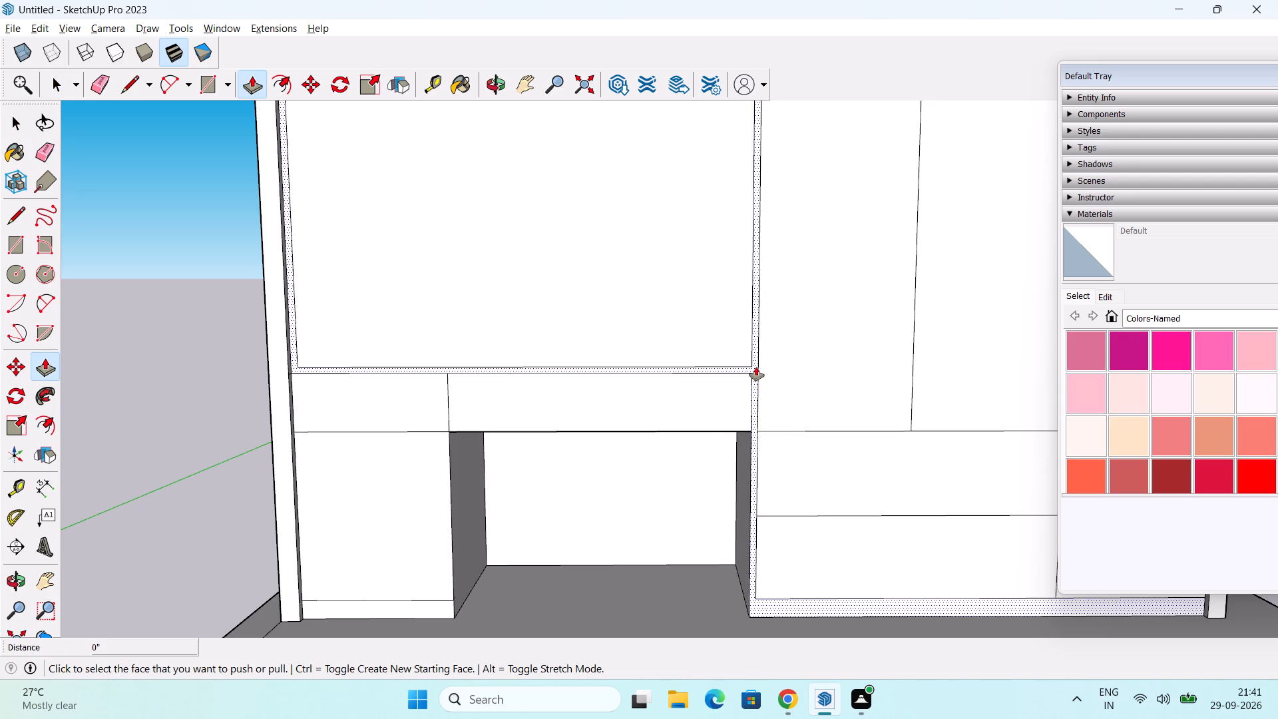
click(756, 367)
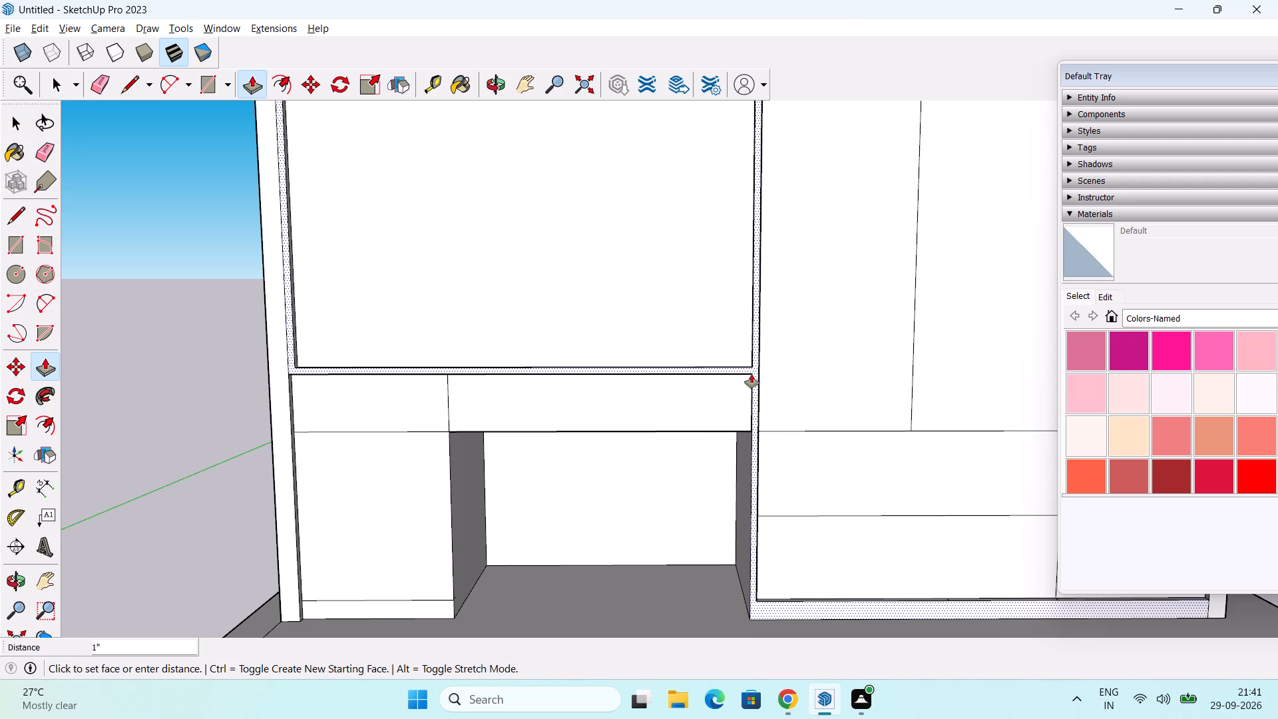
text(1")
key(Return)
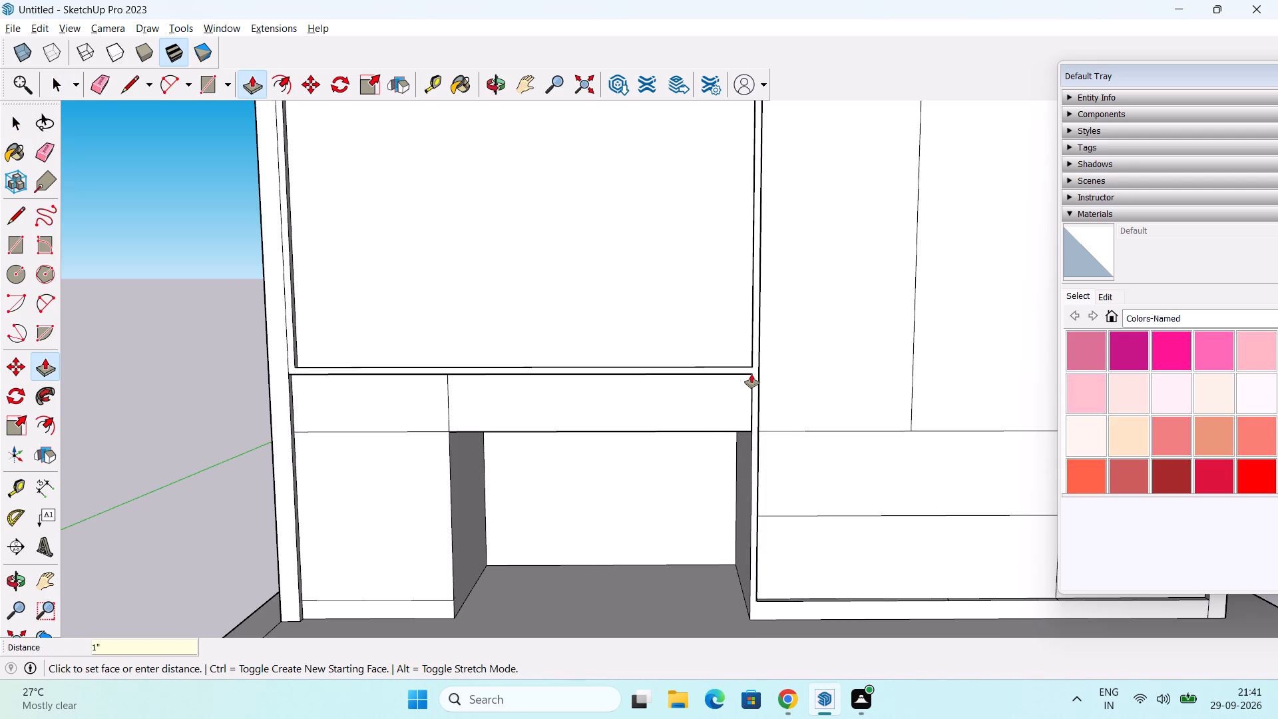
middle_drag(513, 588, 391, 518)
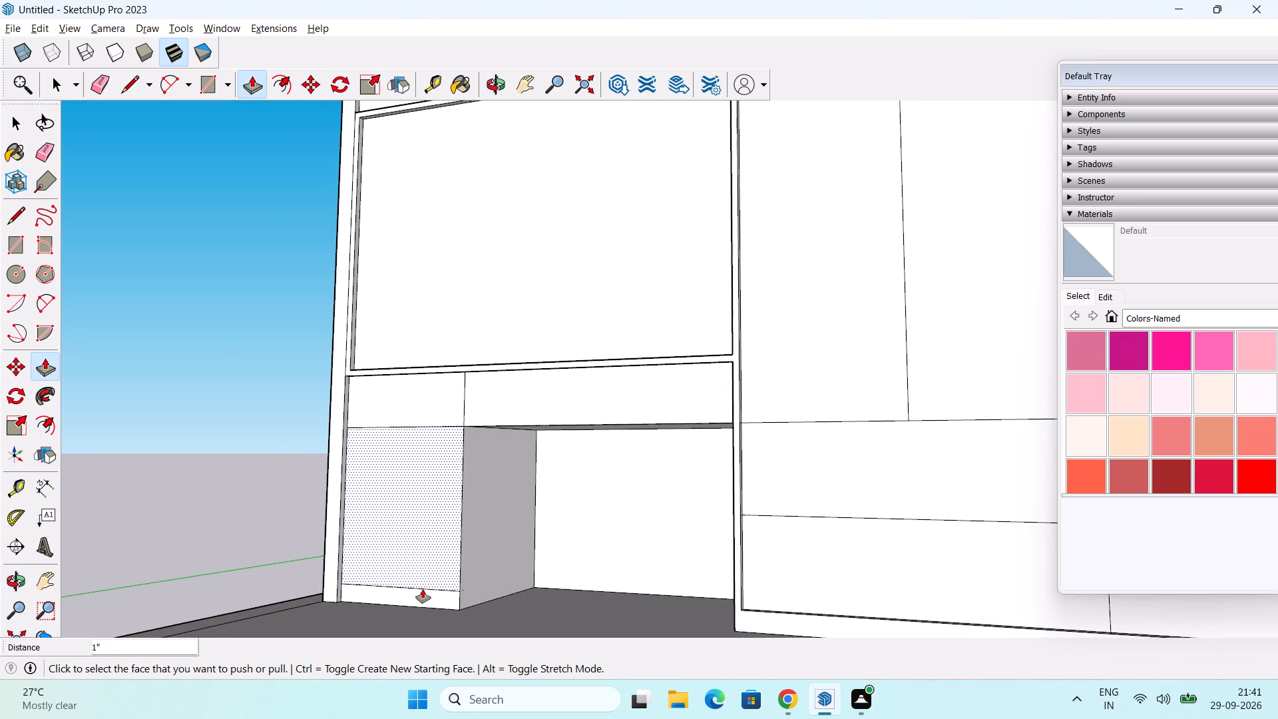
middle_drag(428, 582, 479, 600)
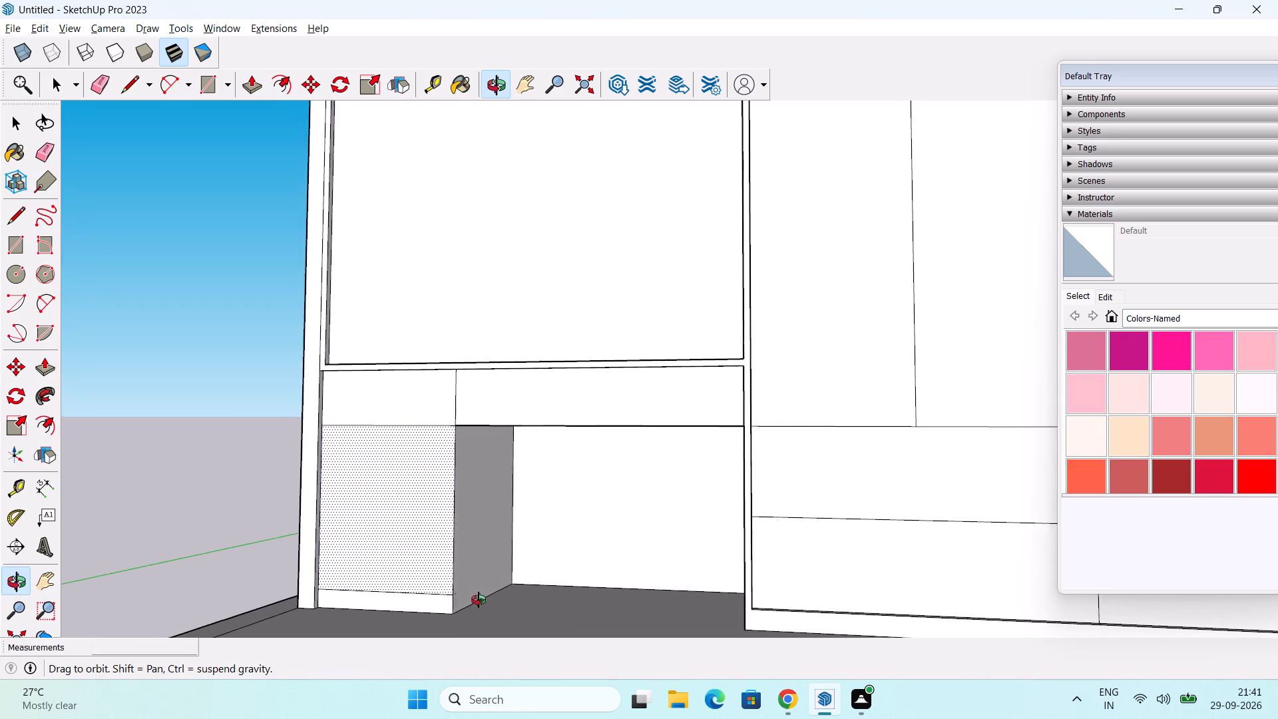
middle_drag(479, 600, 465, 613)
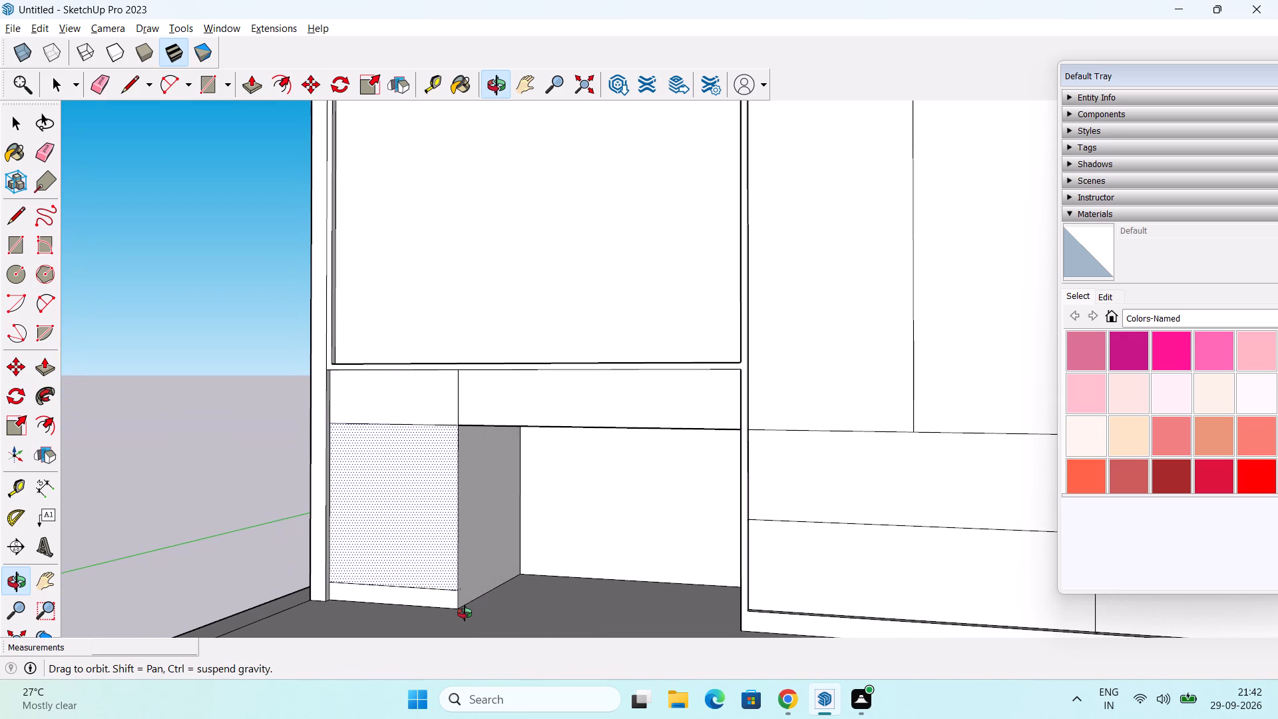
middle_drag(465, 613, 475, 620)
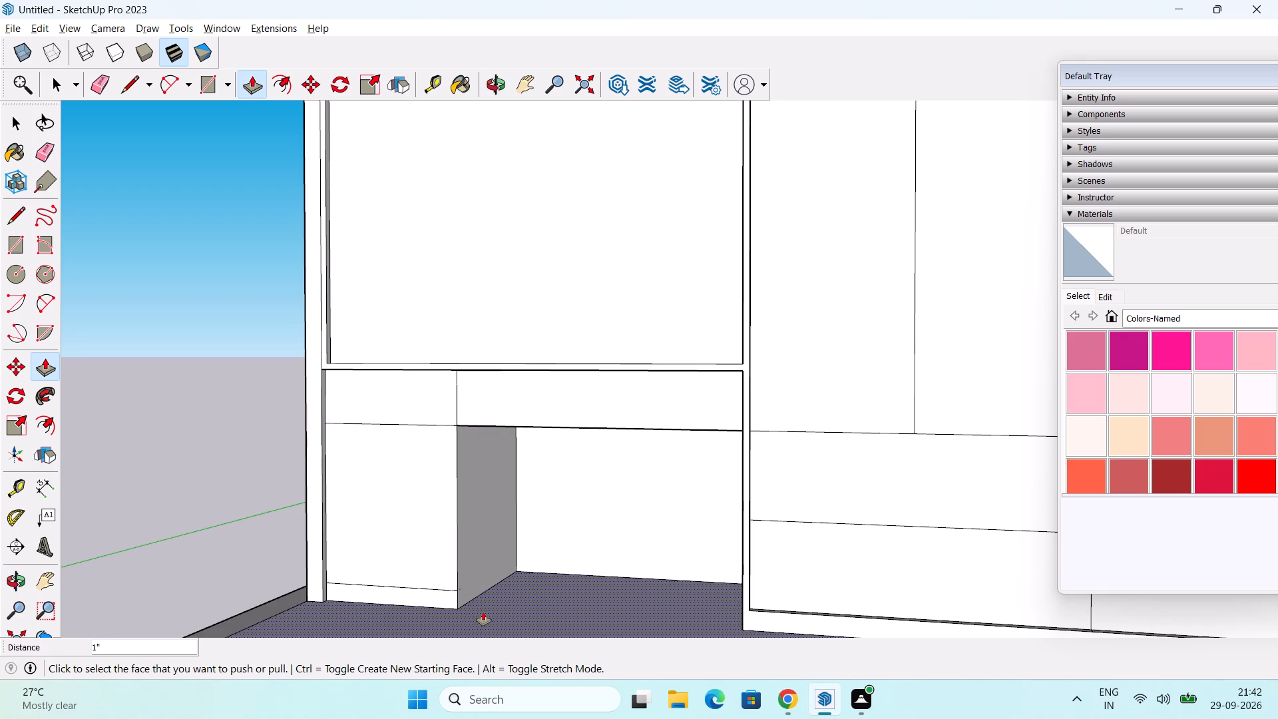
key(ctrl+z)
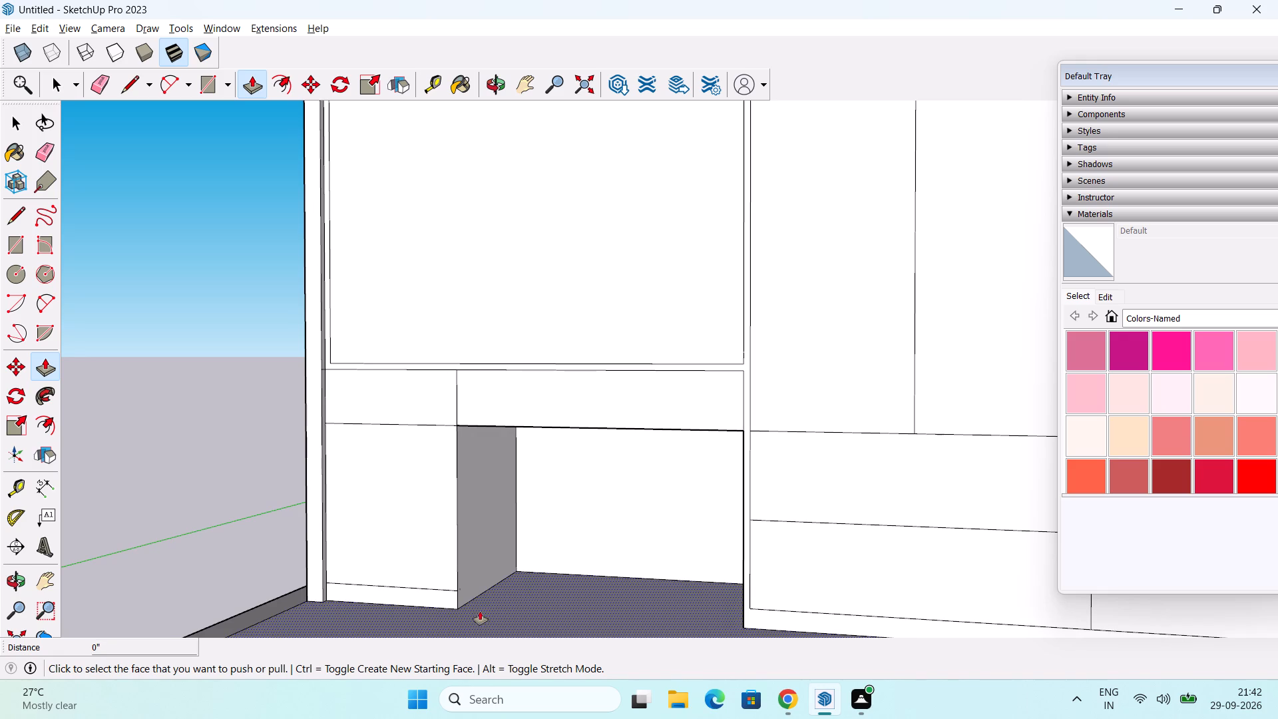
Move the large compartment's outer vertical edge 1" sideways onto the cabinet's side border, removing the strip there.
middle_drag(483, 599, 447, 608)
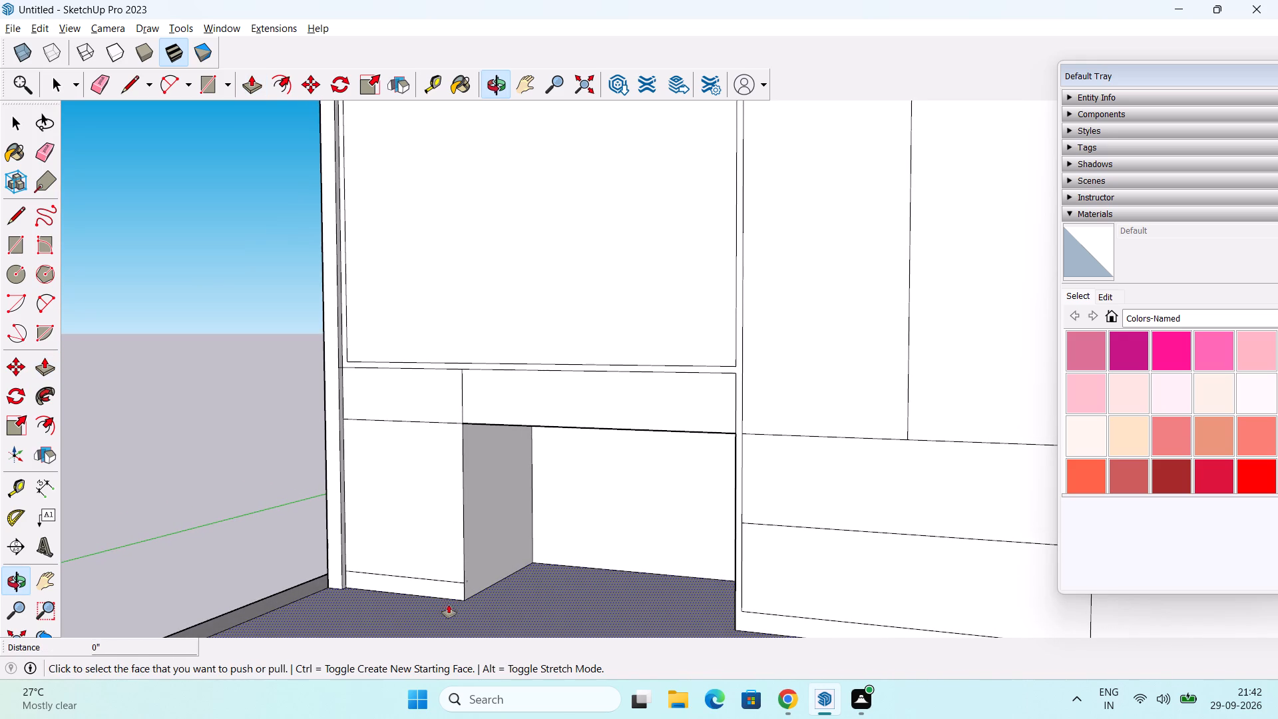
scroll(459, 592, down, 3)
middle_drag(501, 537, 567, 601)
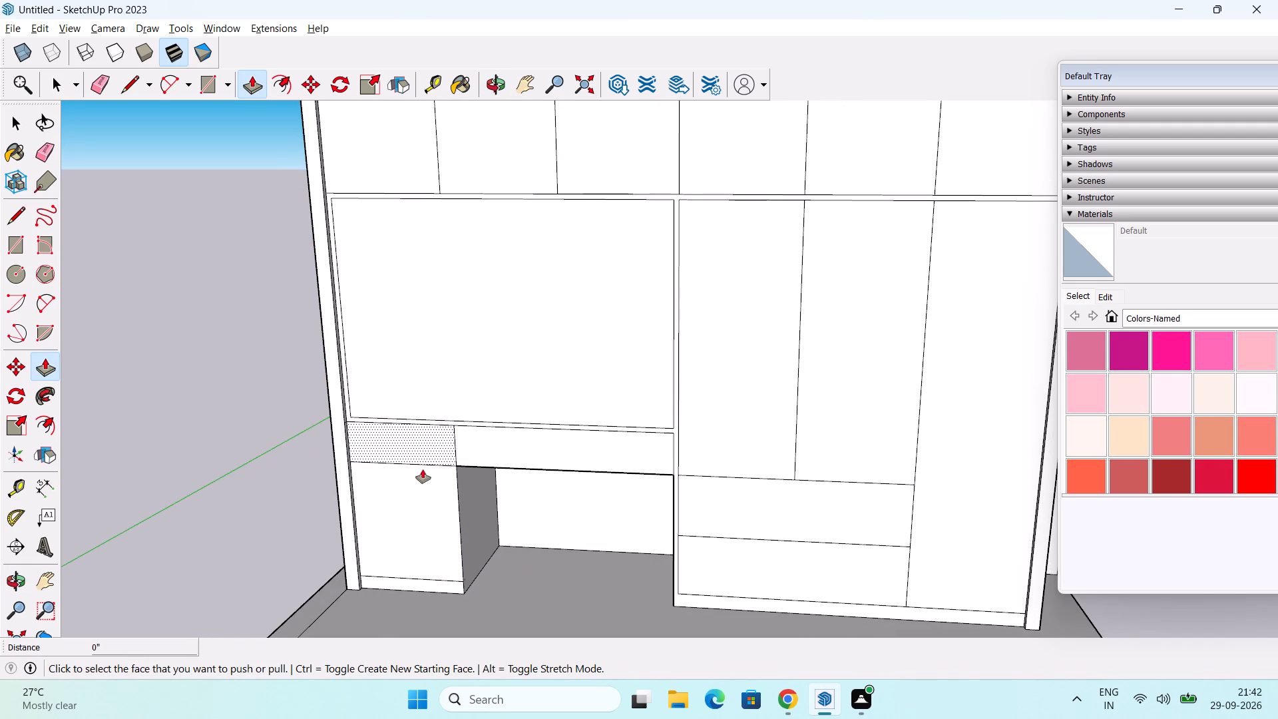
middle_drag(387, 609, 463, 581)
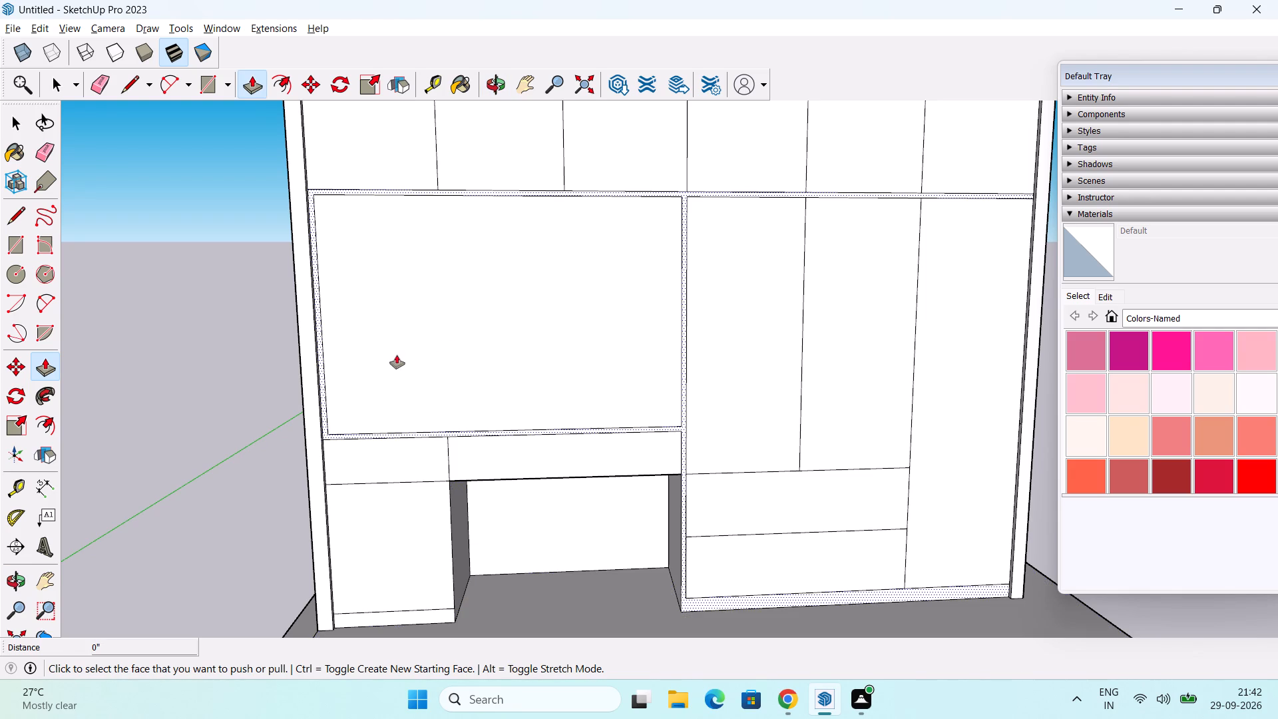
key(space)
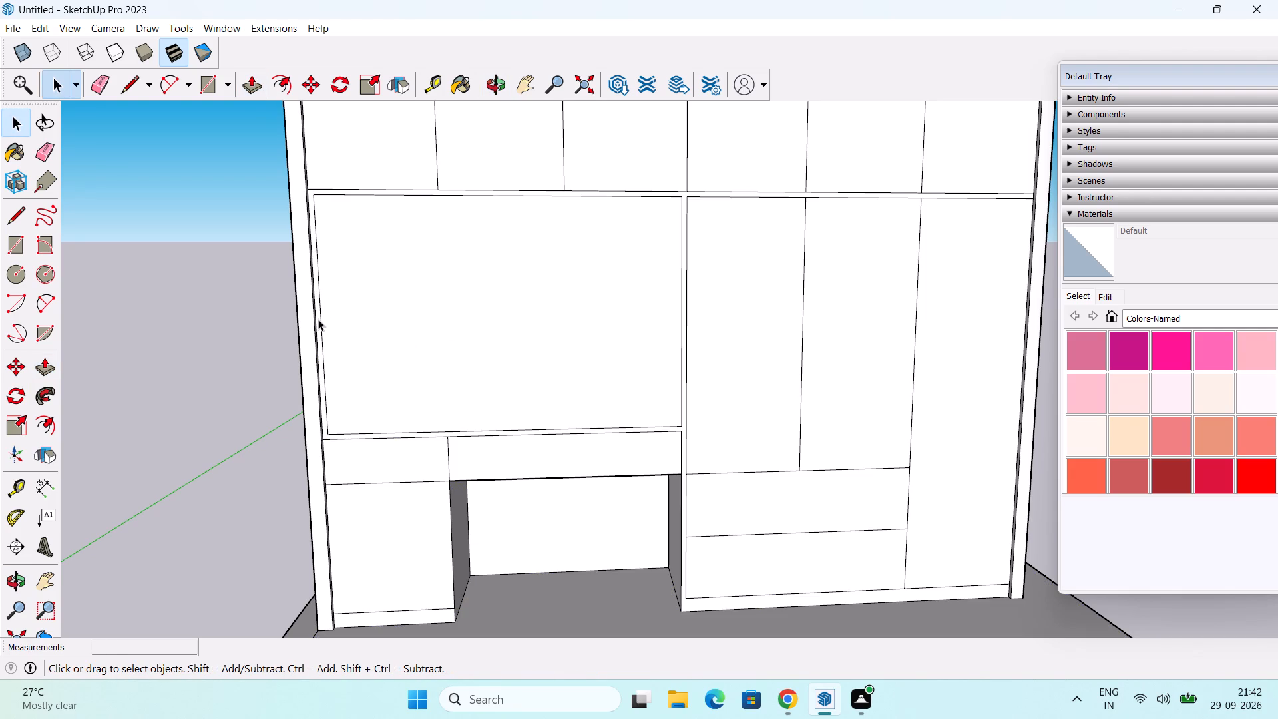
click(321, 325)
key(m)
scroll(319, 288, up, 5)
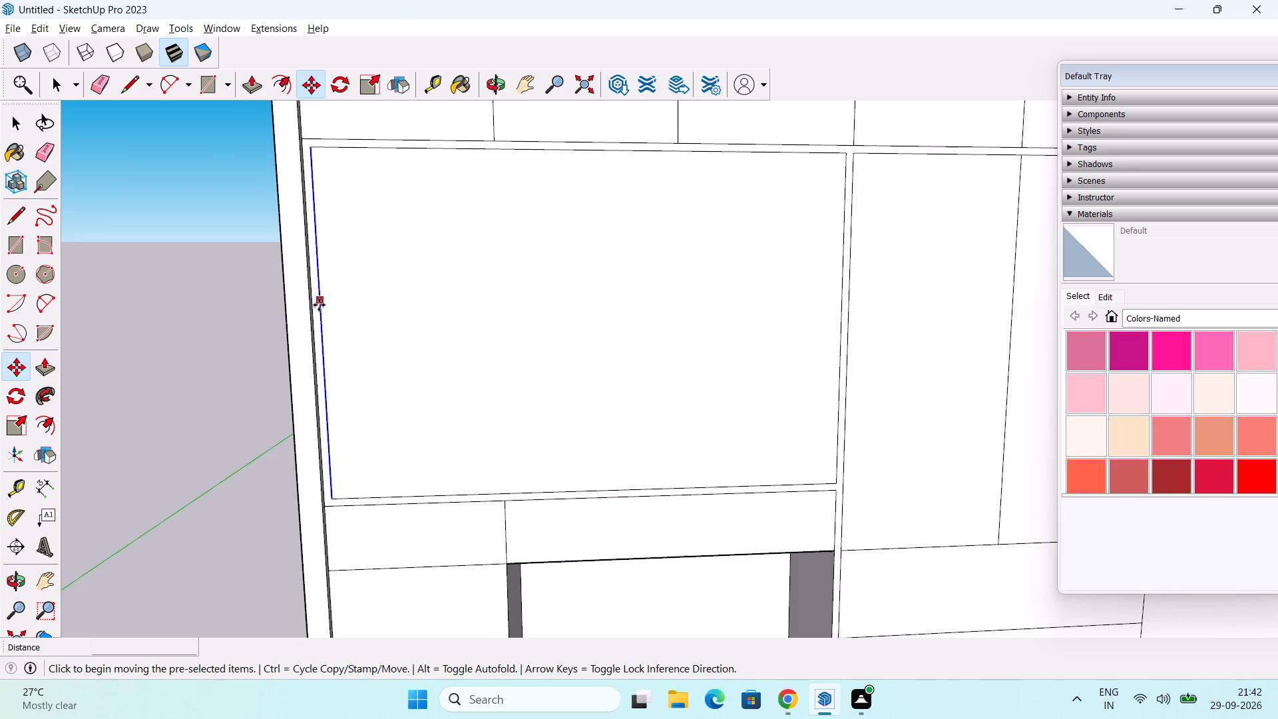
scroll(319, 305, up, 2)
middle_drag(322, 334, 273, 336)
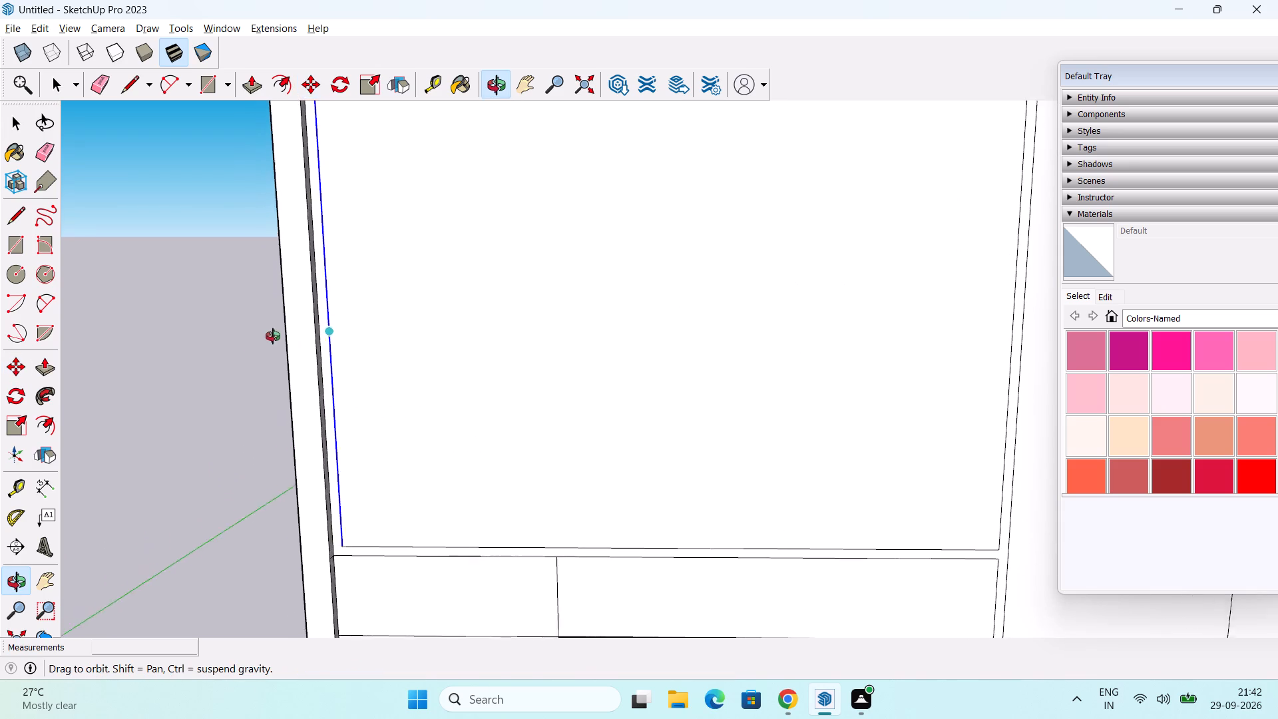
middle_drag(273, 336, 206, 344)
scroll(365, 340, up, 8)
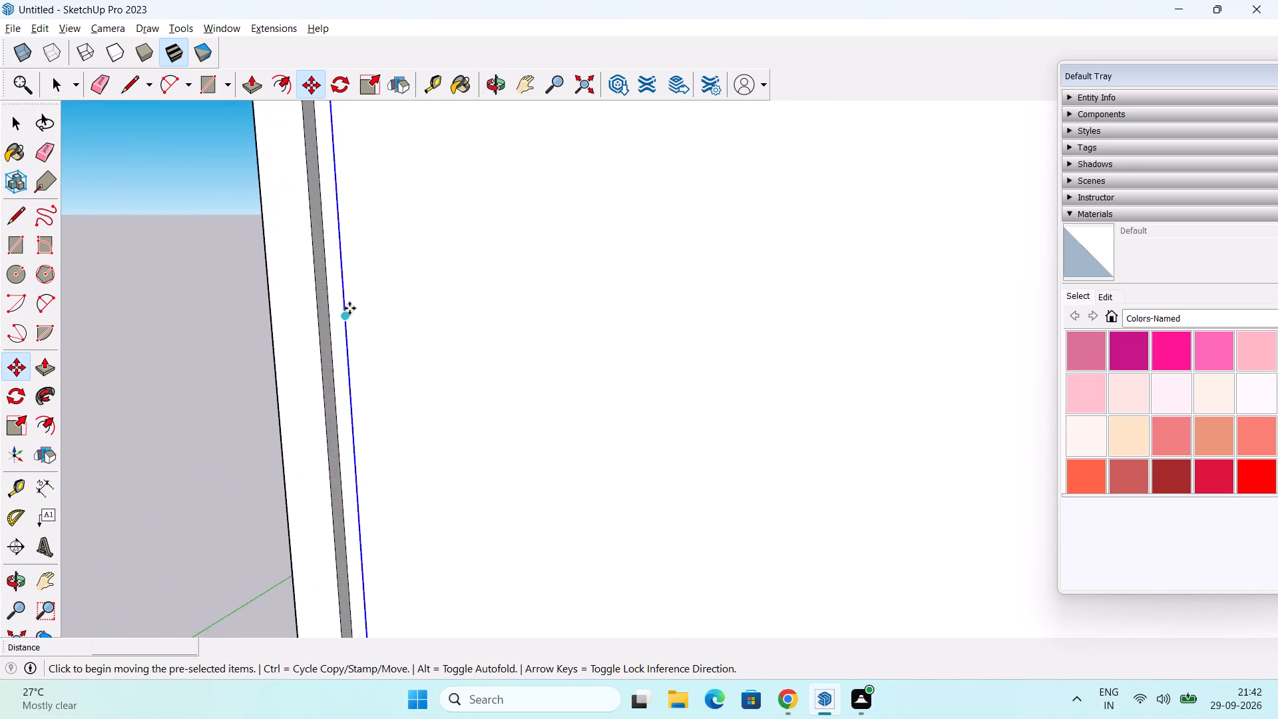
scroll(349, 308, up, 7)
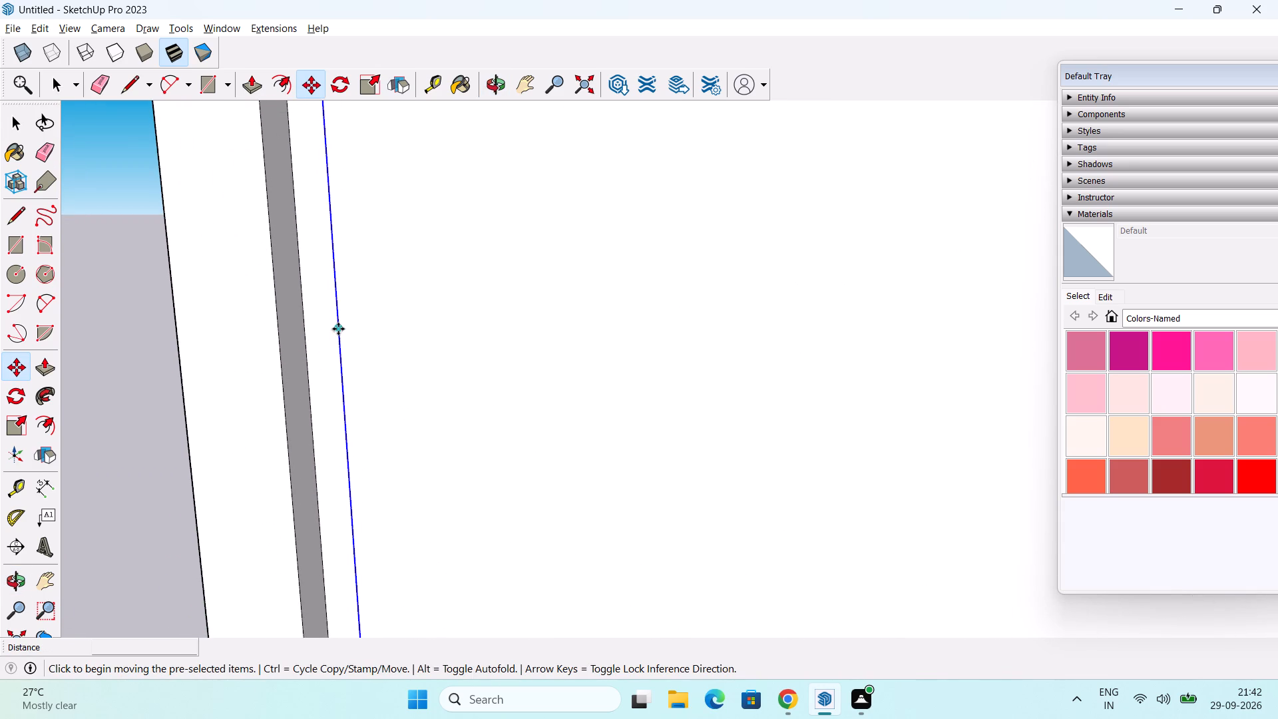
click(338, 329)
click(308, 329)
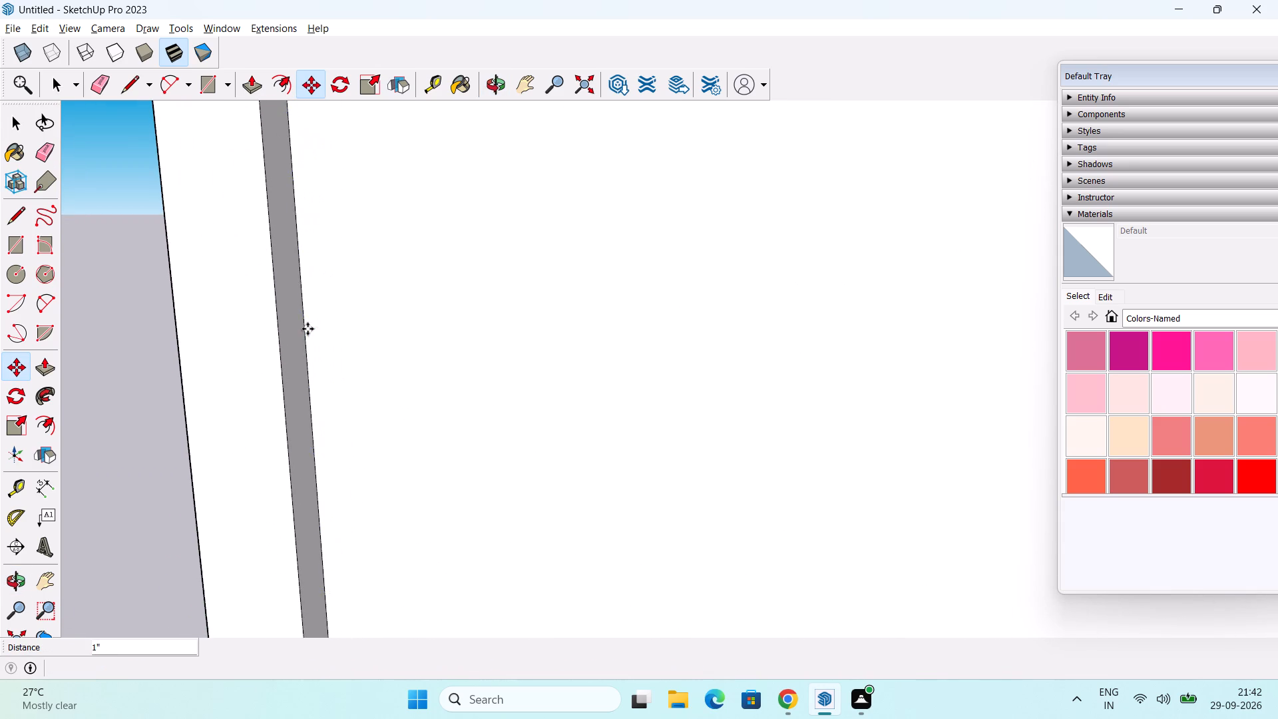
key(Escape)
scroll(530, 381, down, 14)
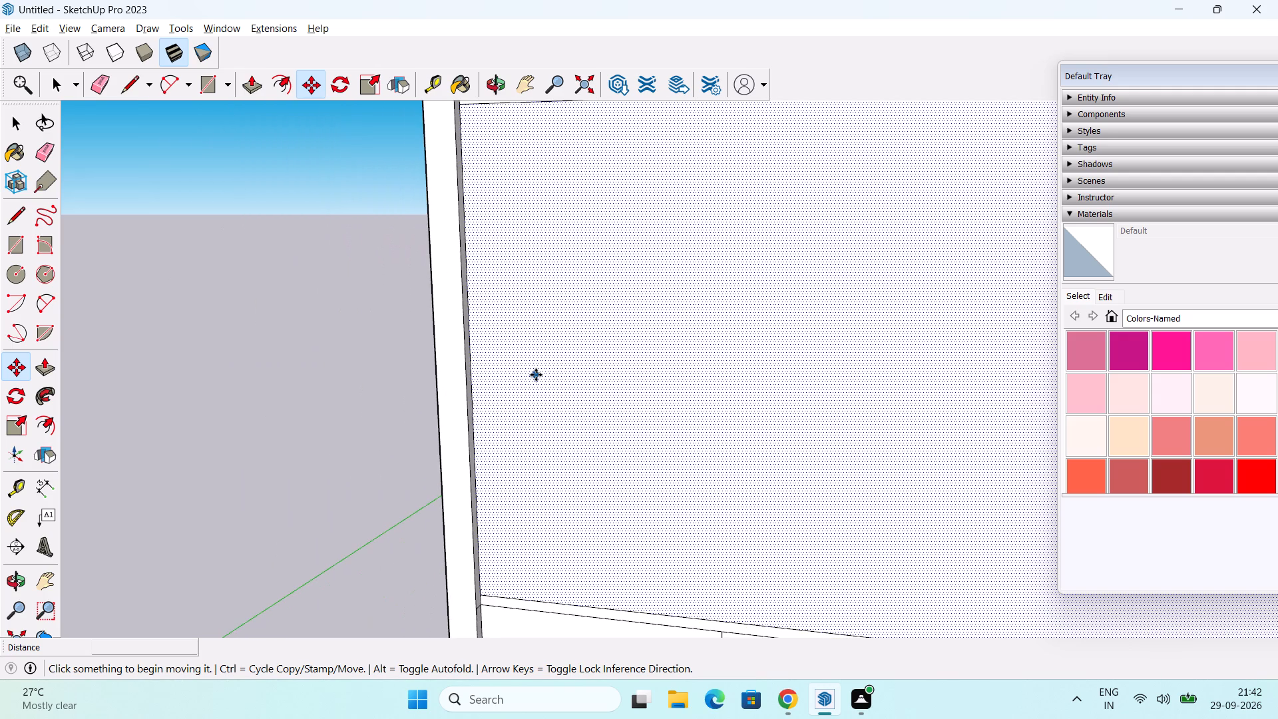
scroll(536, 375, down, 3)
scroll(616, 381, down, 2)
scroll(674, 391, down, 1)
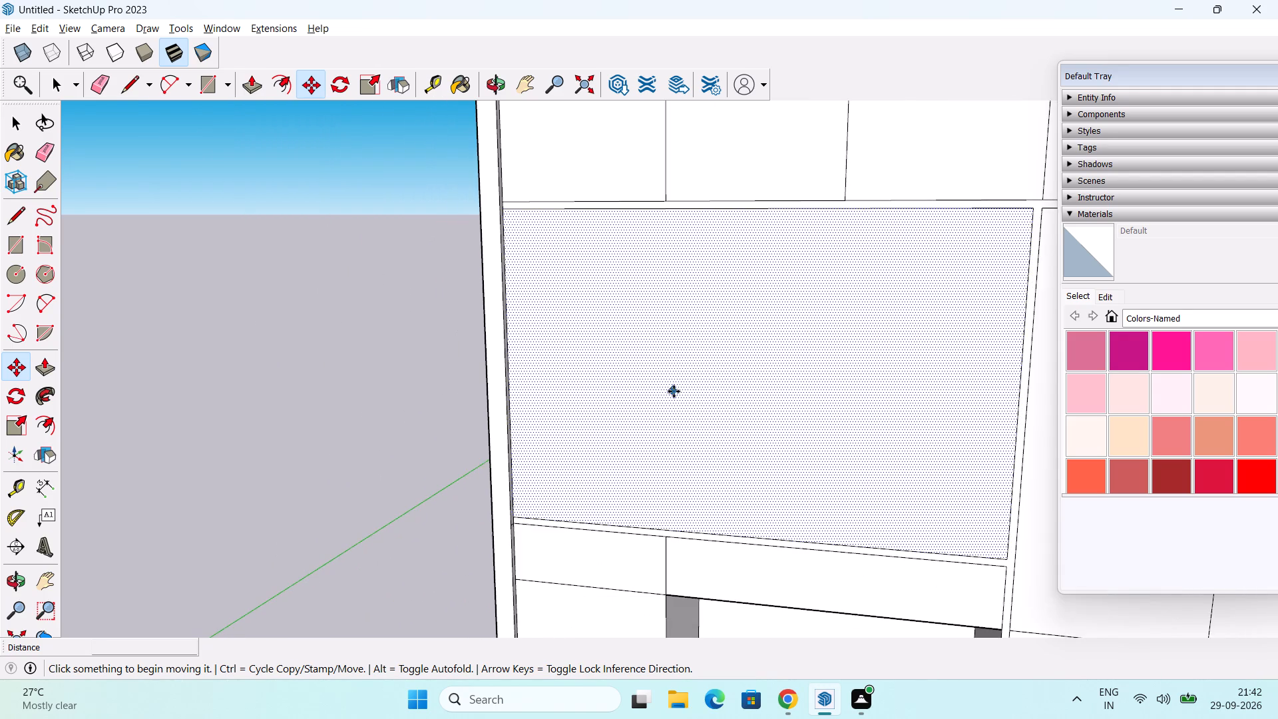
scroll(674, 391, down, 1)
middle_drag(817, 433, 887, 417)
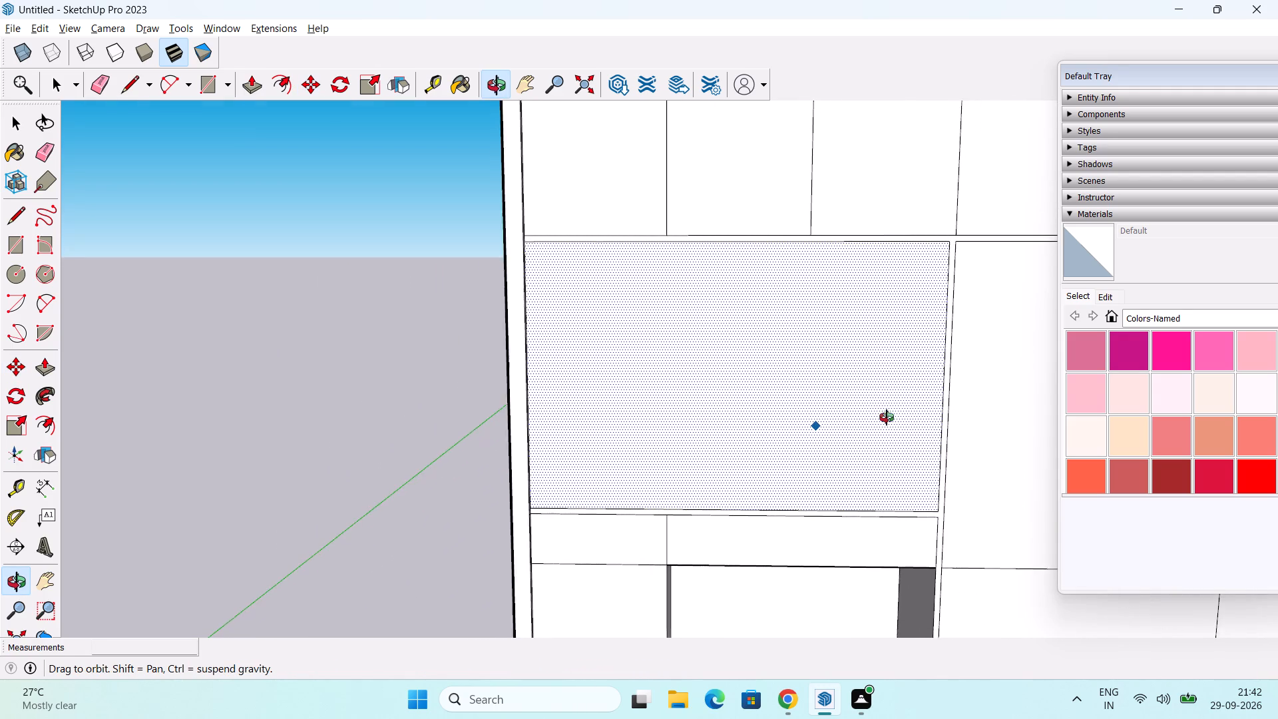
middle_drag(887, 417, 890, 419)
key(space)
click(323, 369)
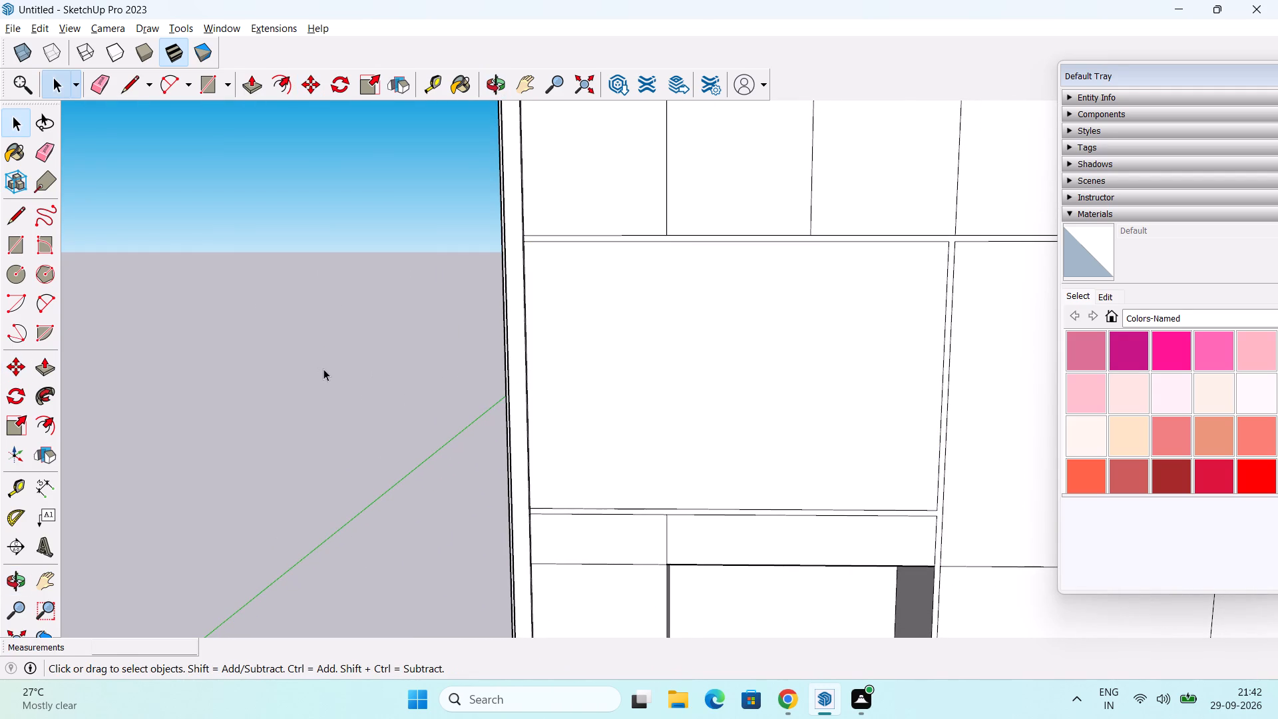
Draw a vertical line about 3' 10" long across the large compartment, between its lower and upper strips, slightly outward of the drawer divider below.
key(l)
middle_drag(718, 427, 692, 427)
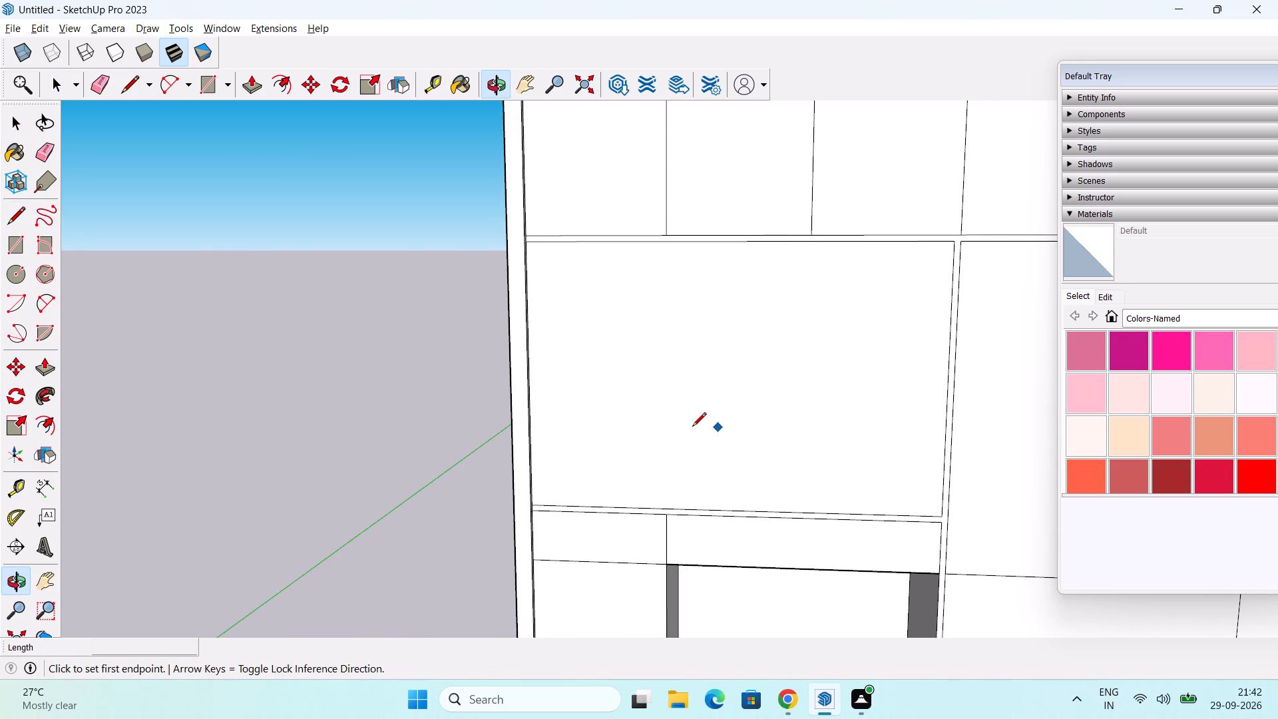
scroll(659, 507, up, 1)
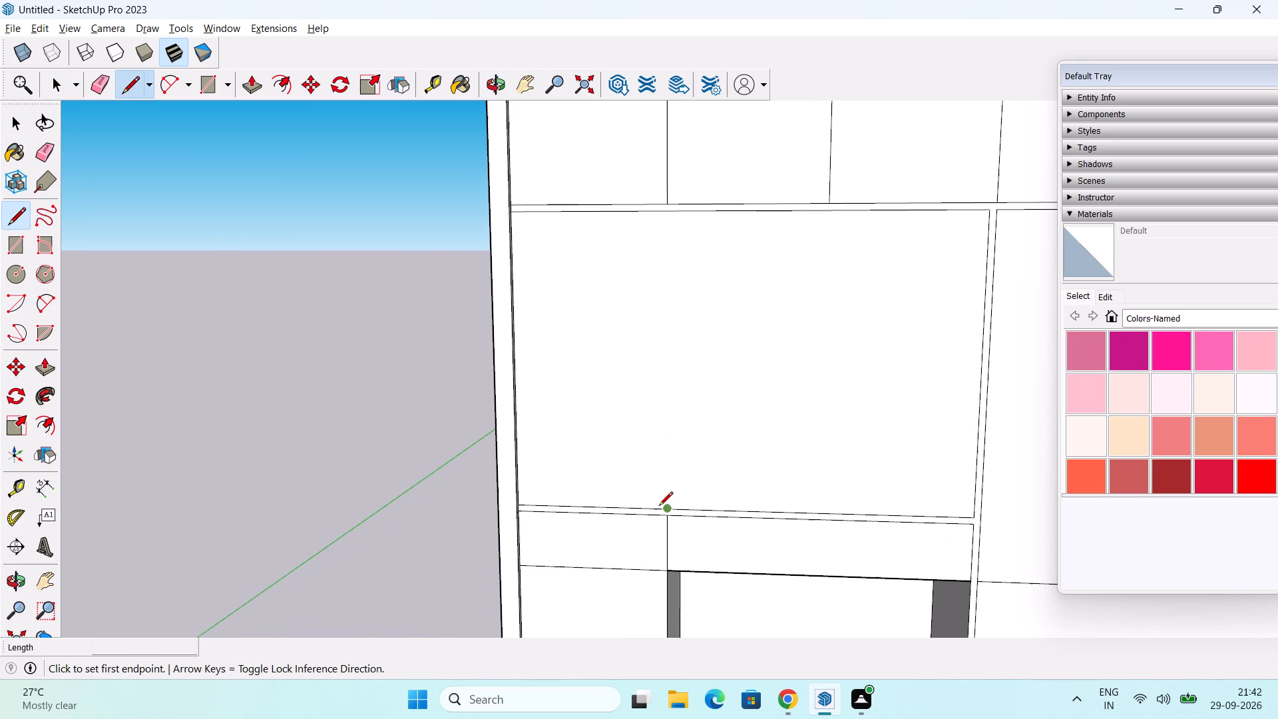
middle_drag(690, 530, 649, 504)
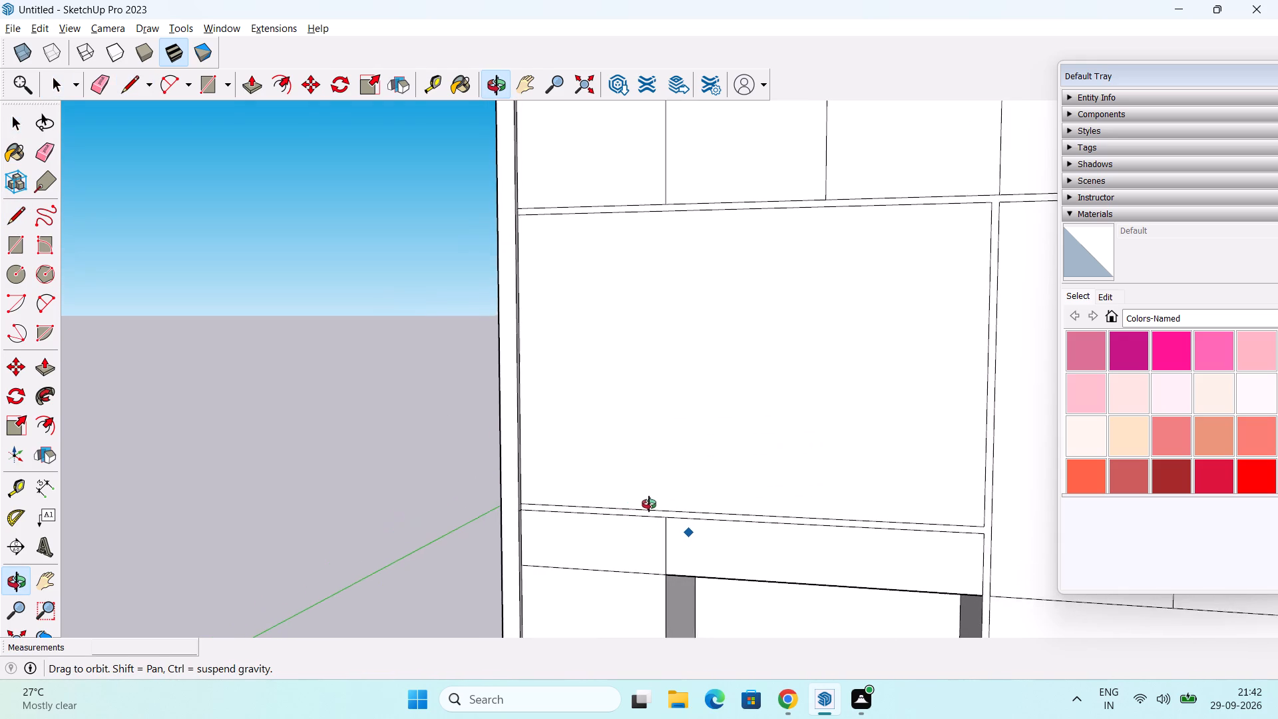
middle_drag(649, 504, 667, 505)
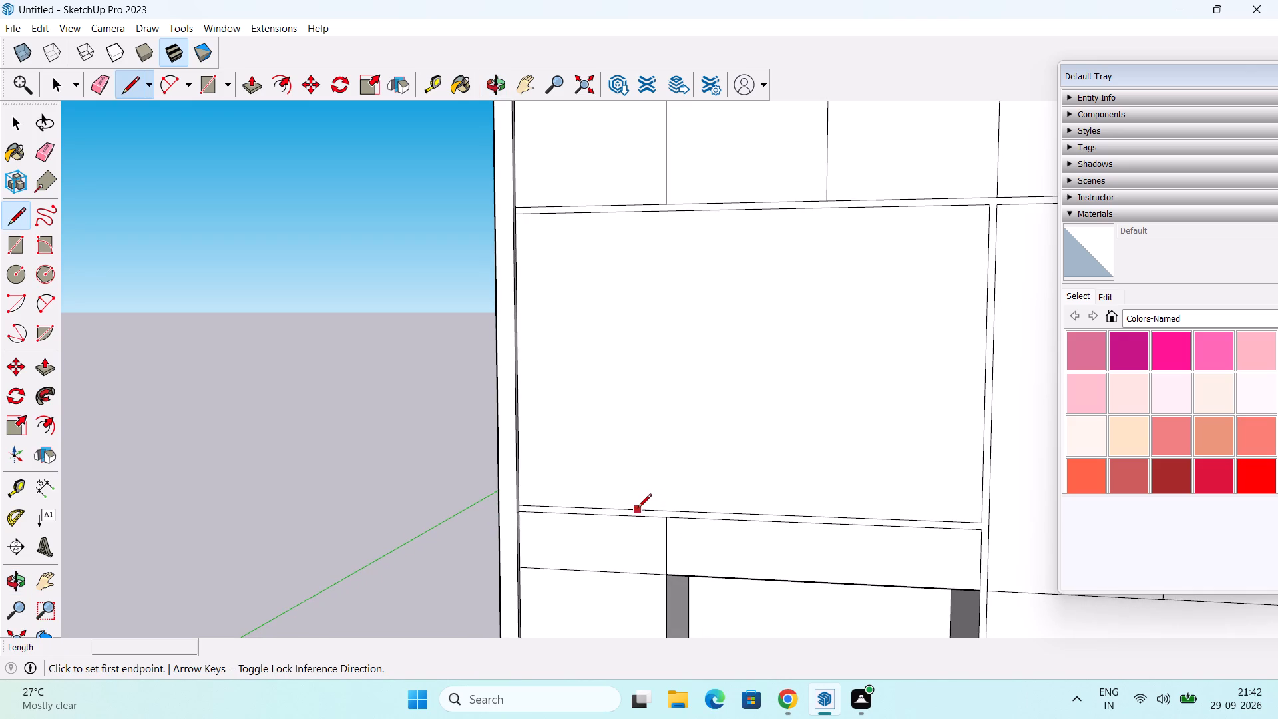
drag(638, 509, 651, 498)
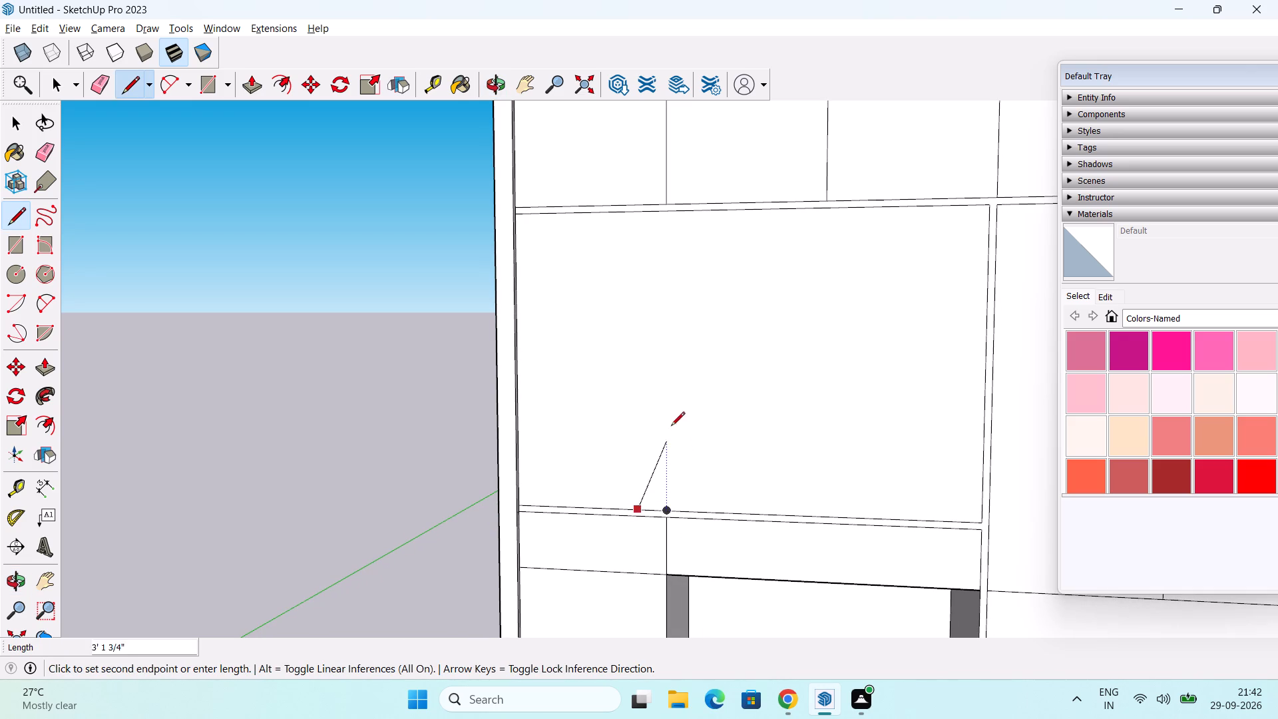
click(636, 215)
key(Escape)
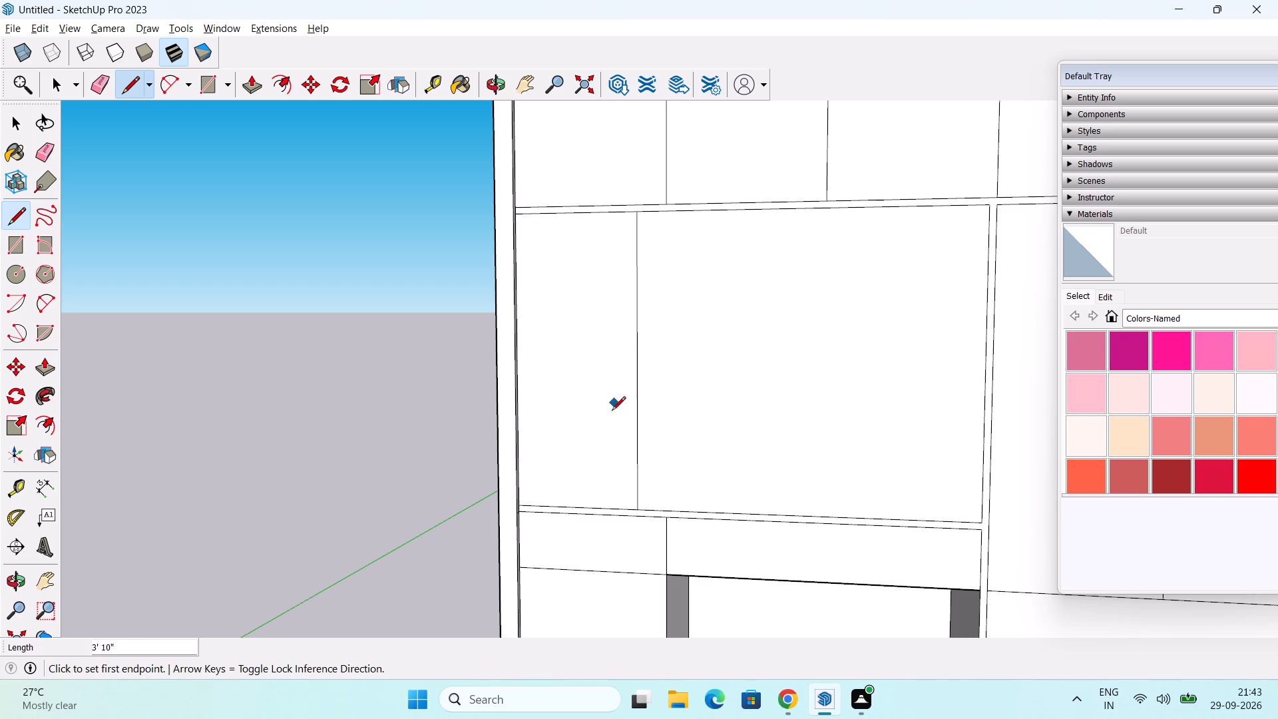
Push the narrow compartment face between the side border and the new vertical line inward 1' 6".
middle_drag(612, 410, 745, 468)
key(space)
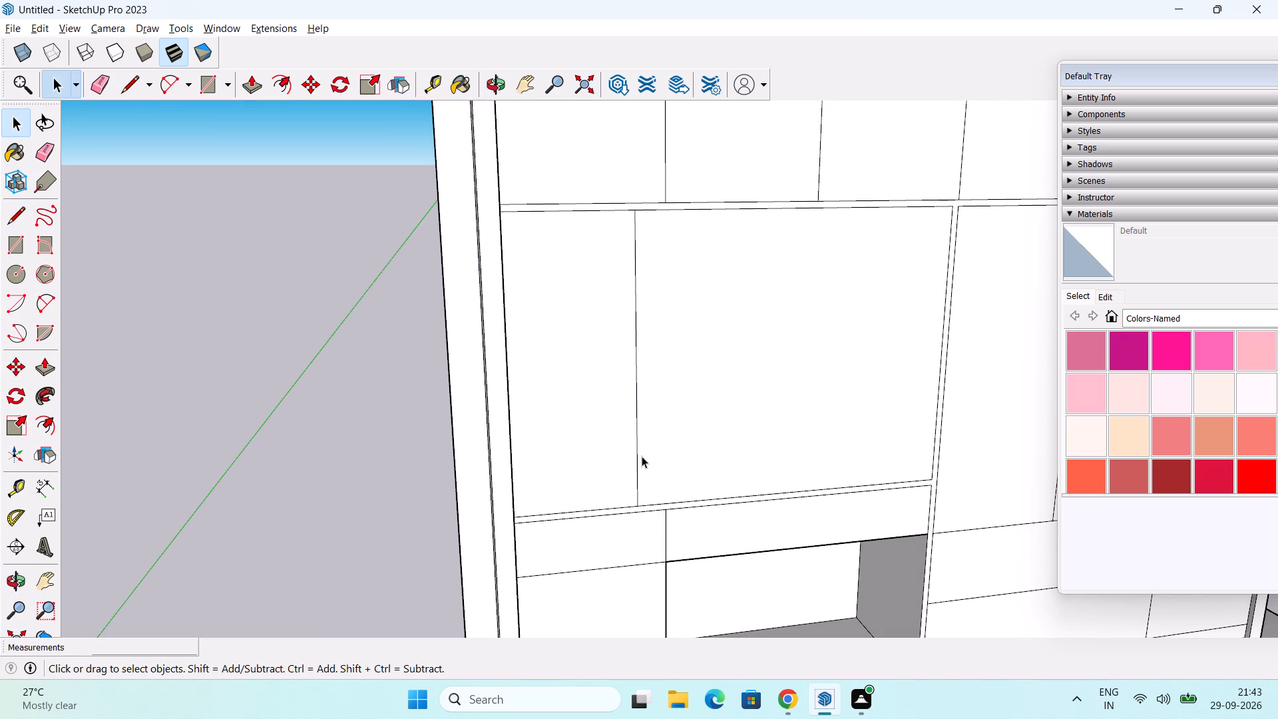
key(p)
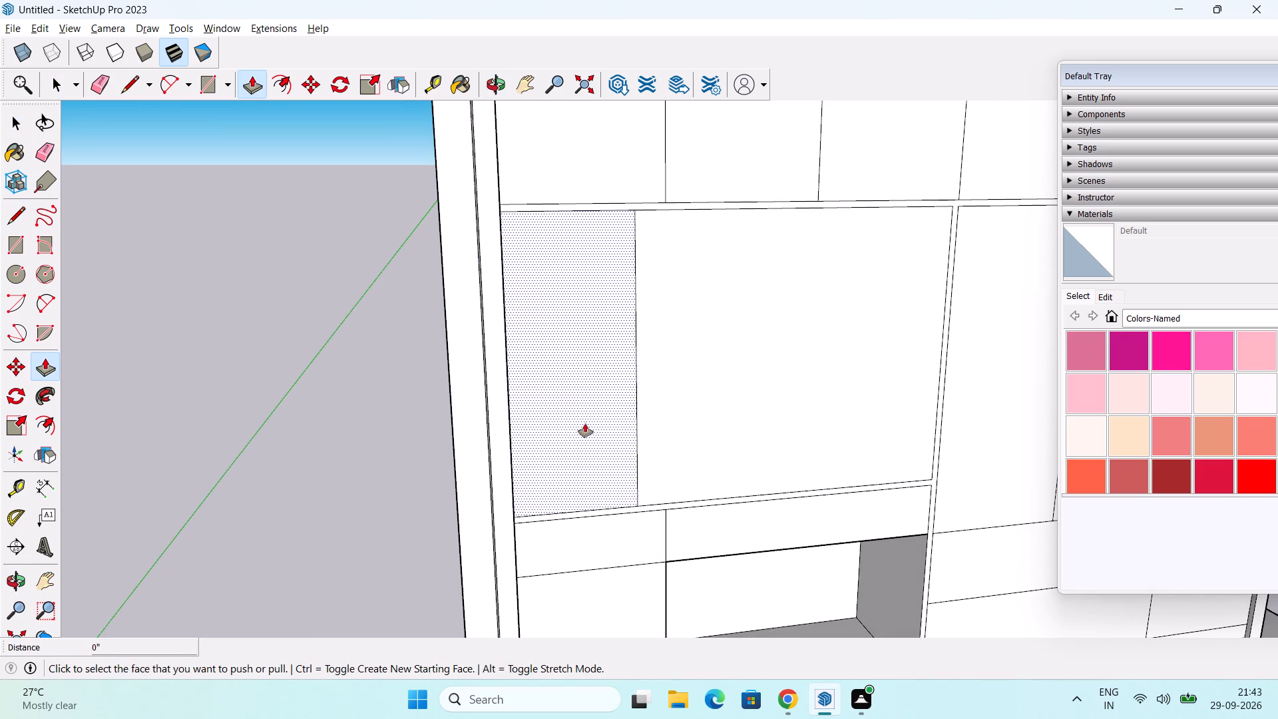
click(585, 423)
click(576, 373)
click(589, 399)
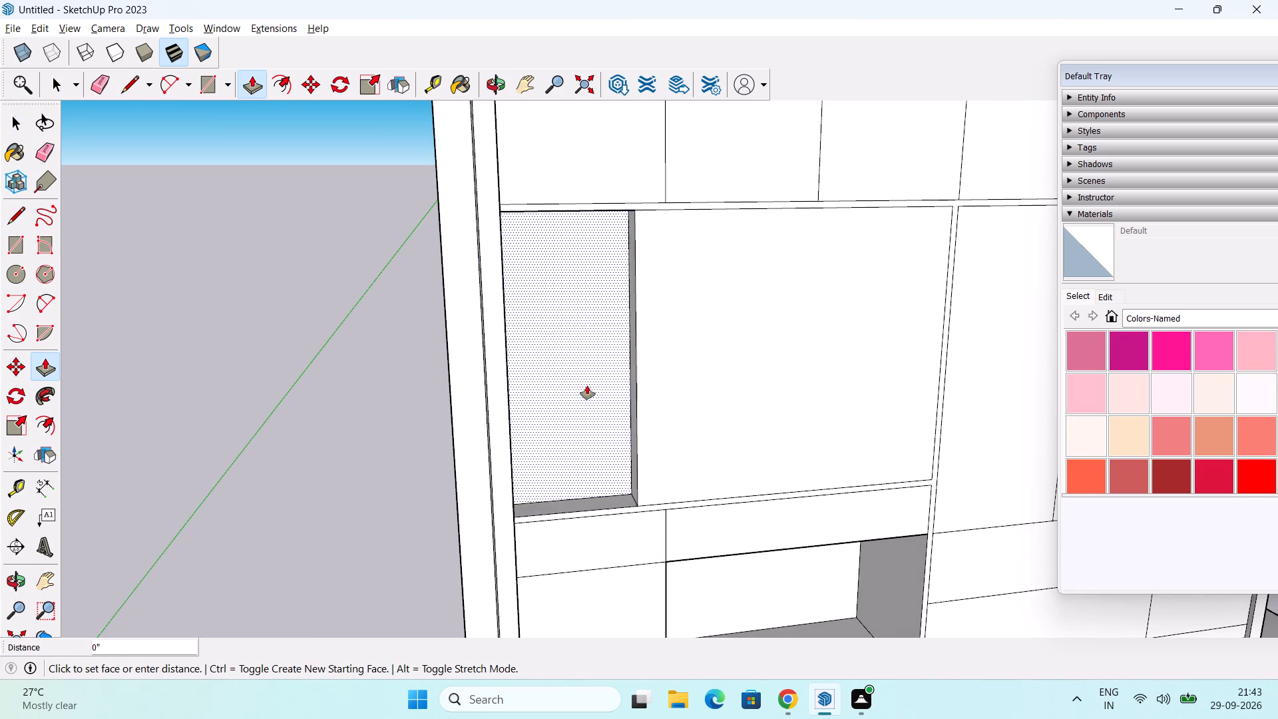
key(1)
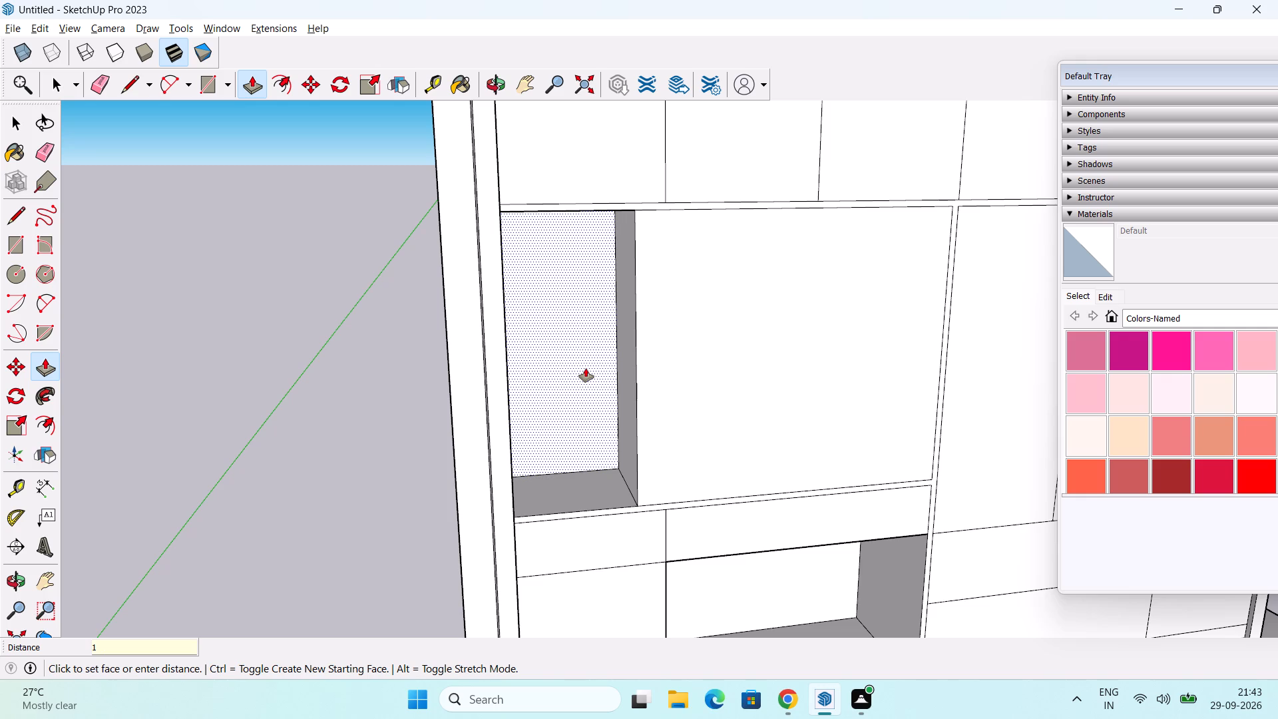
key(BackSpace)
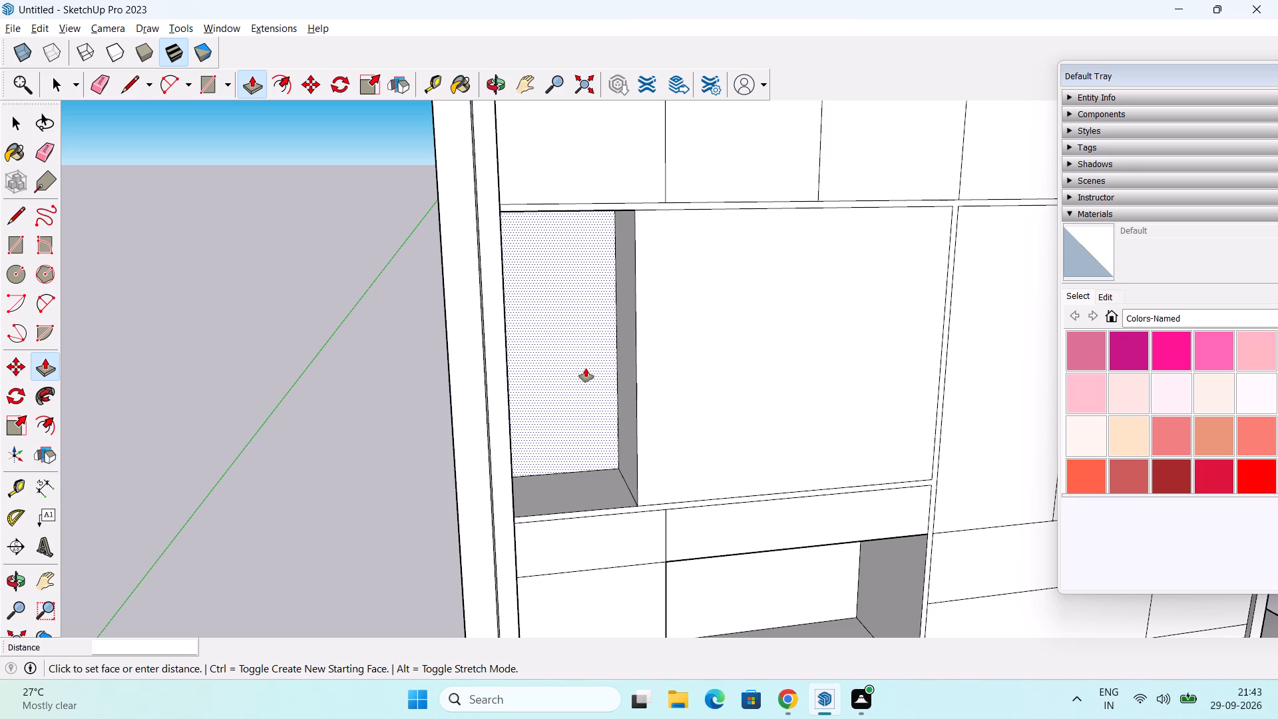
text(1')
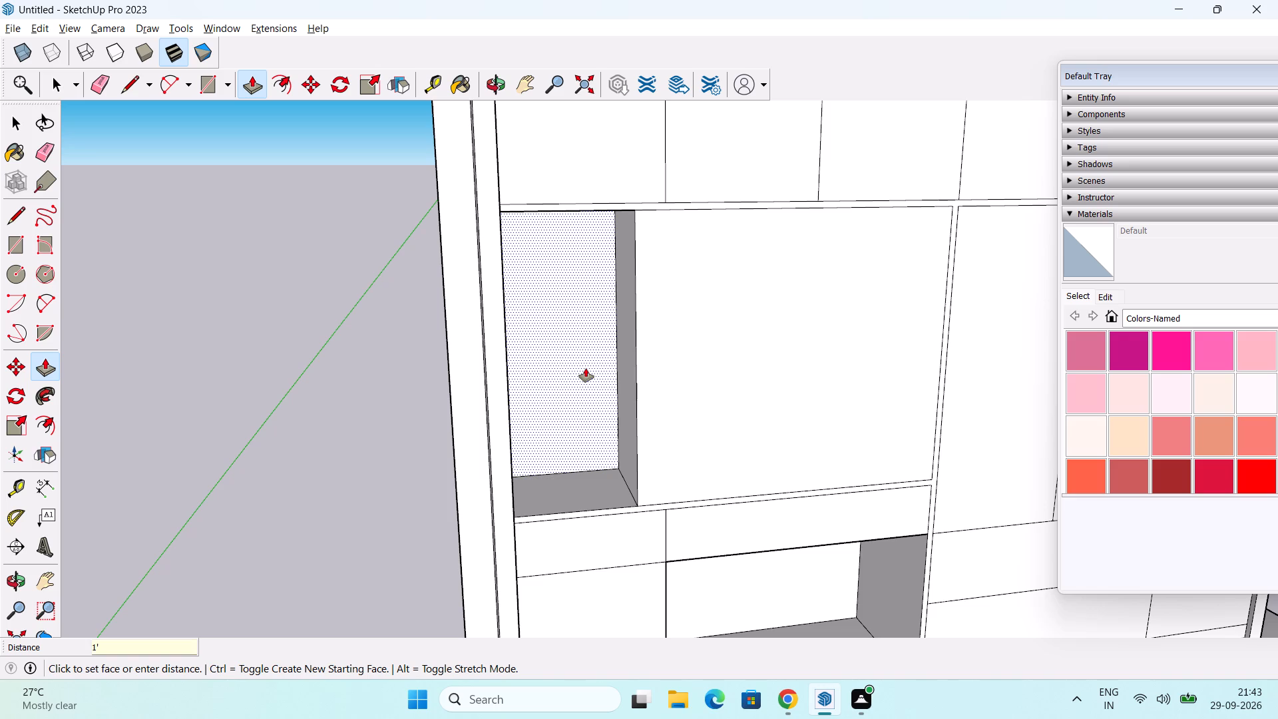
key(6)
key(shift+quotedbl)
key(Return)
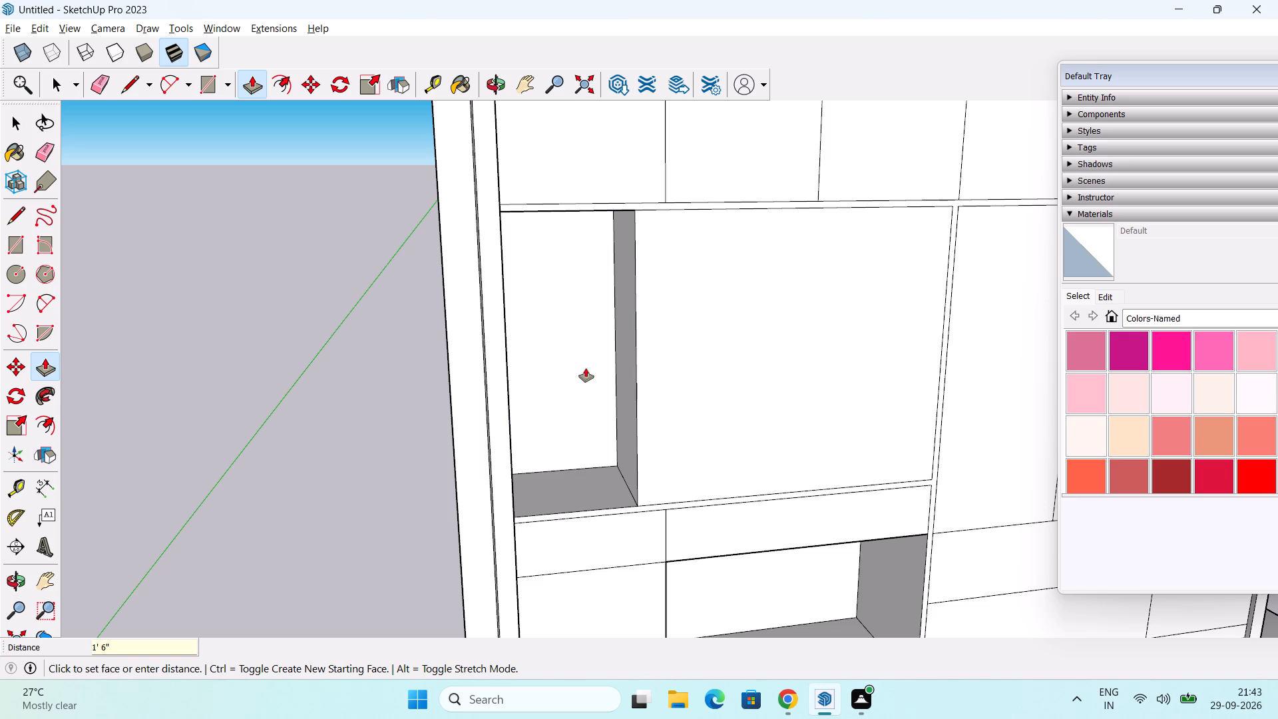
Copy the narrow recess's inner front vertical edge 1" onto the adjoining large face to outline a divider strip.
scroll(550, 401, down, 1)
middle_drag(568, 396, 493, 376)
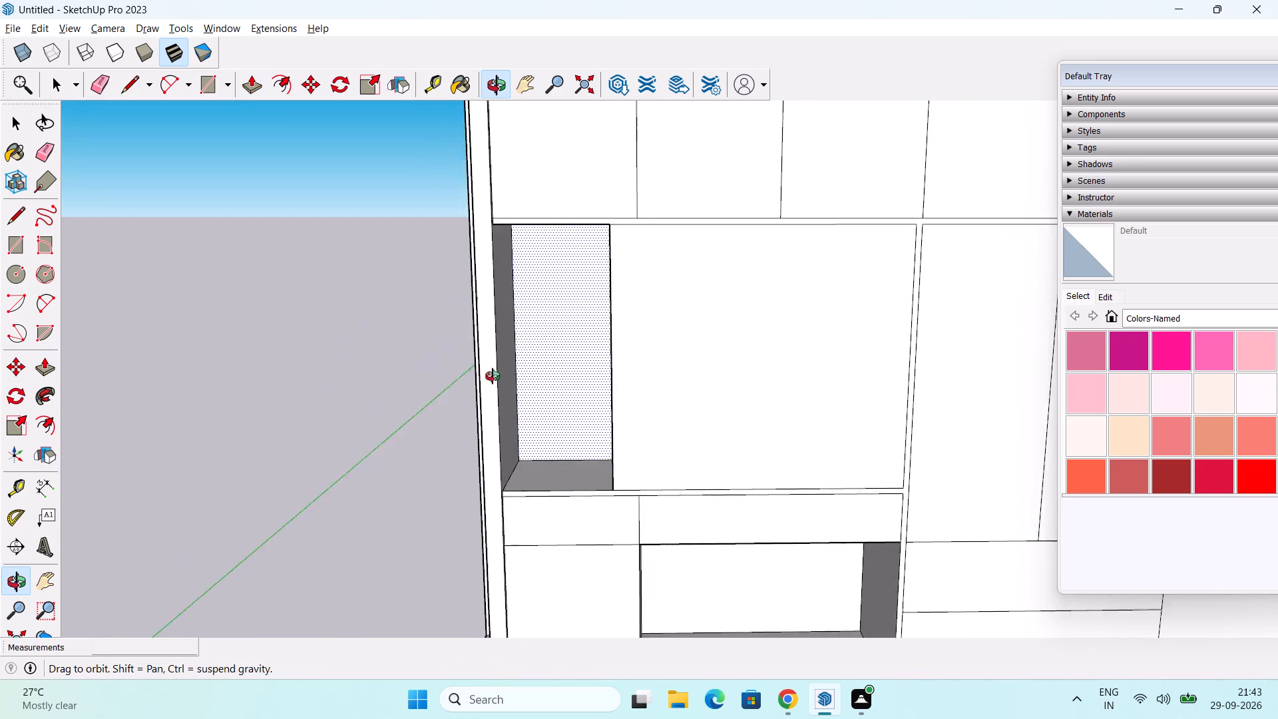
middle_drag(493, 376, 455, 379)
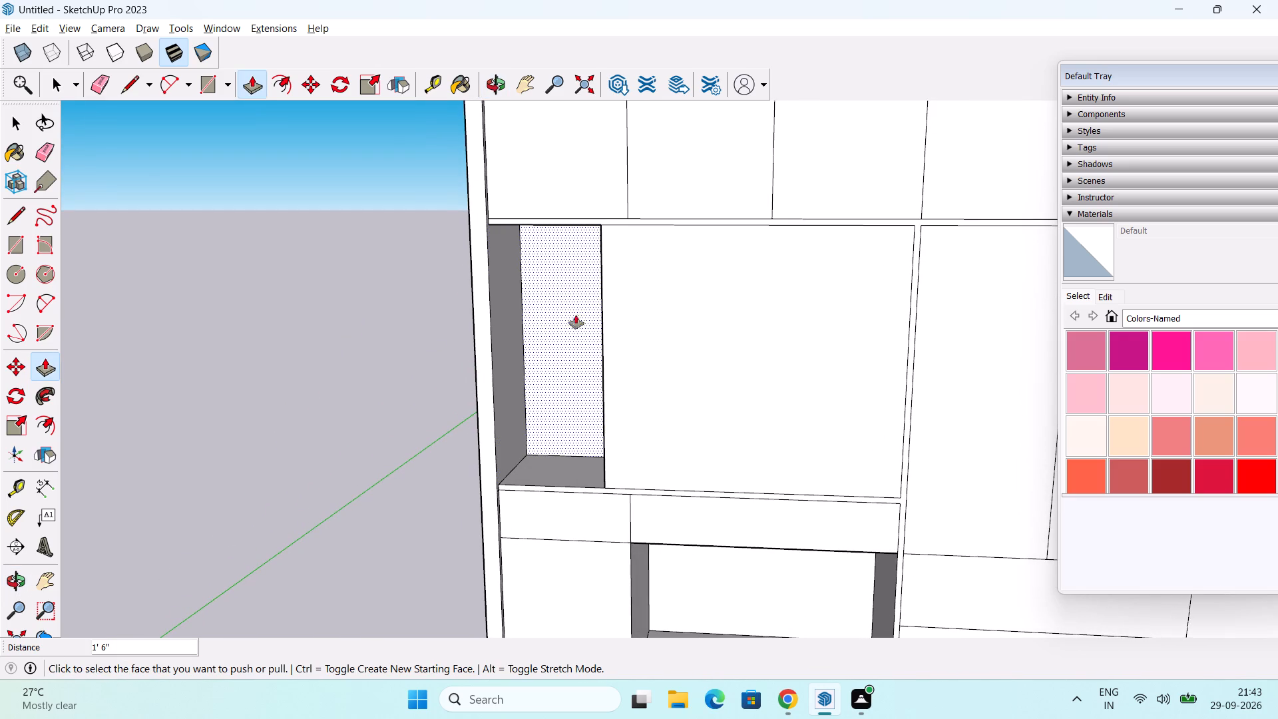
middle_drag(582, 303, 675, 201)
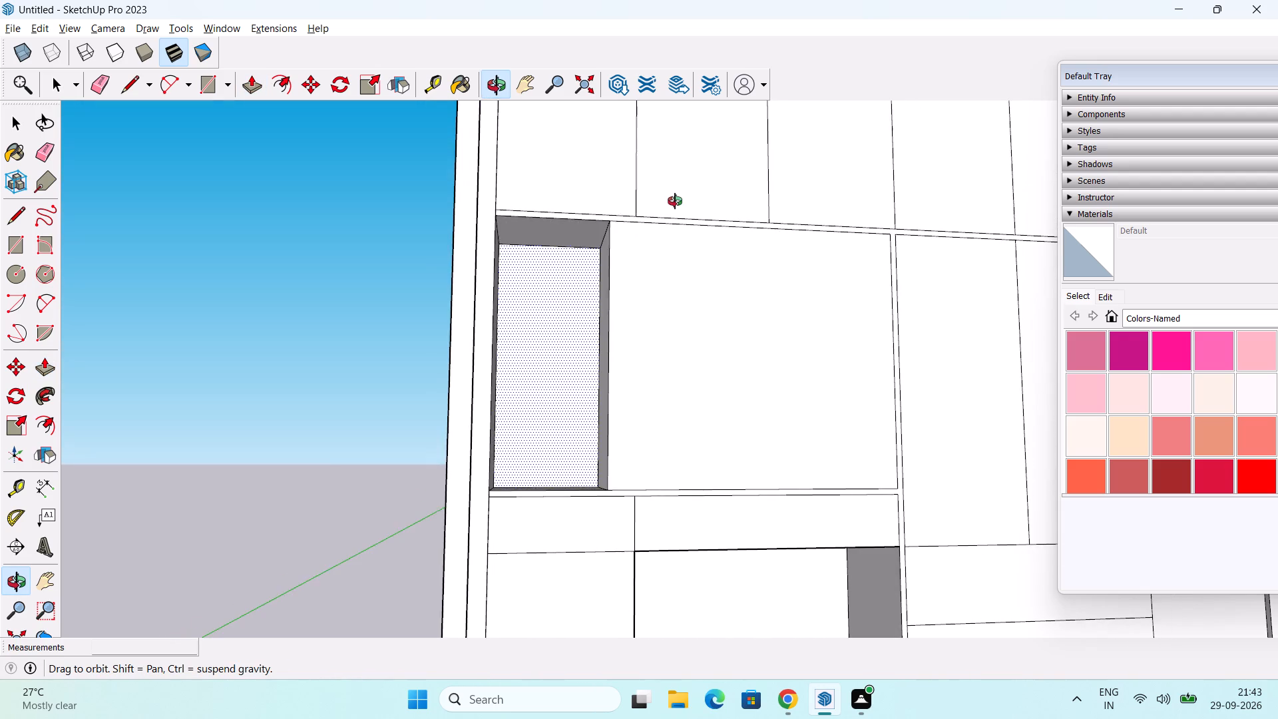
middle_drag(675, 201, 629, 298)
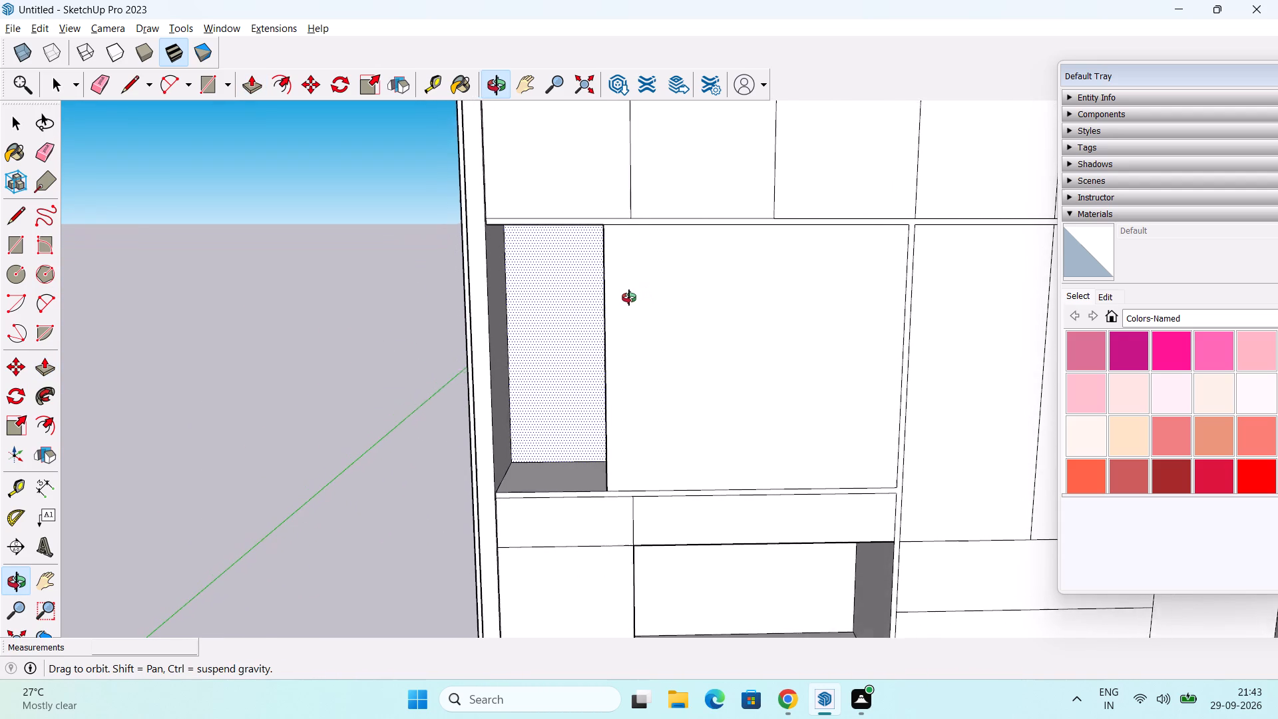
middle_drag(629, 298, 614, 293)
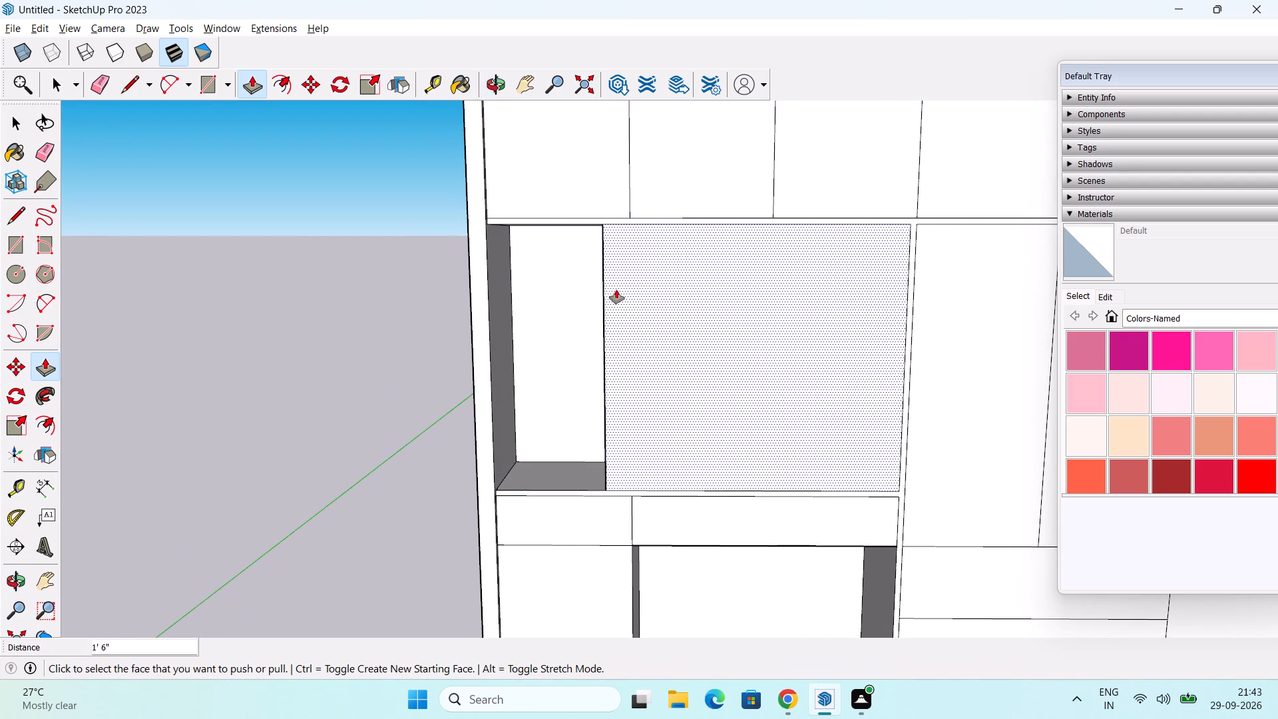
key(space)
click(604, 323)
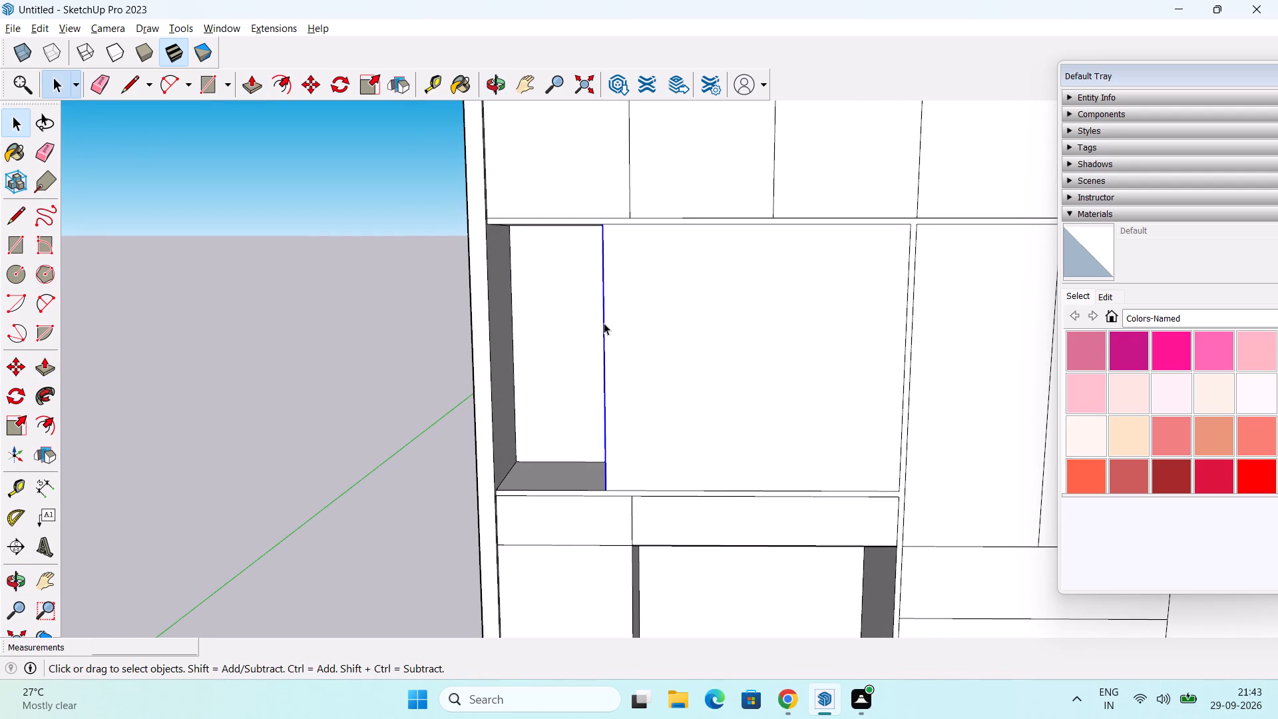
key(m)
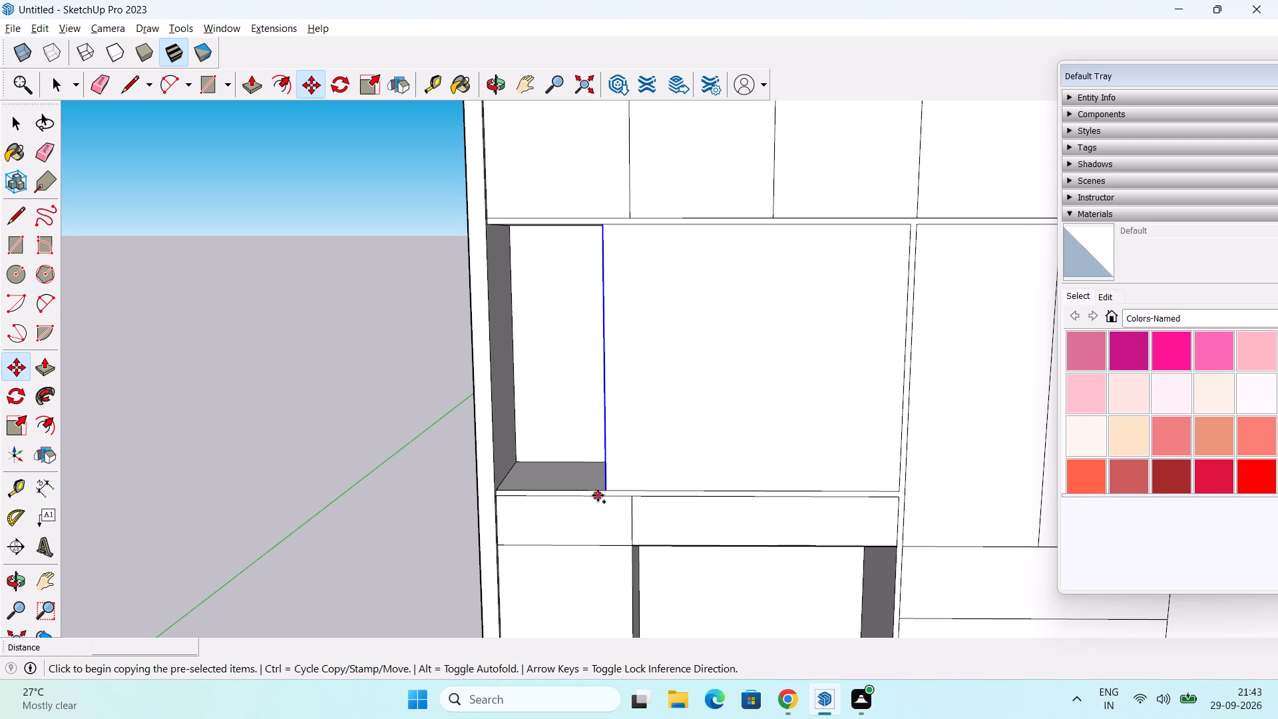
click(603, 491)
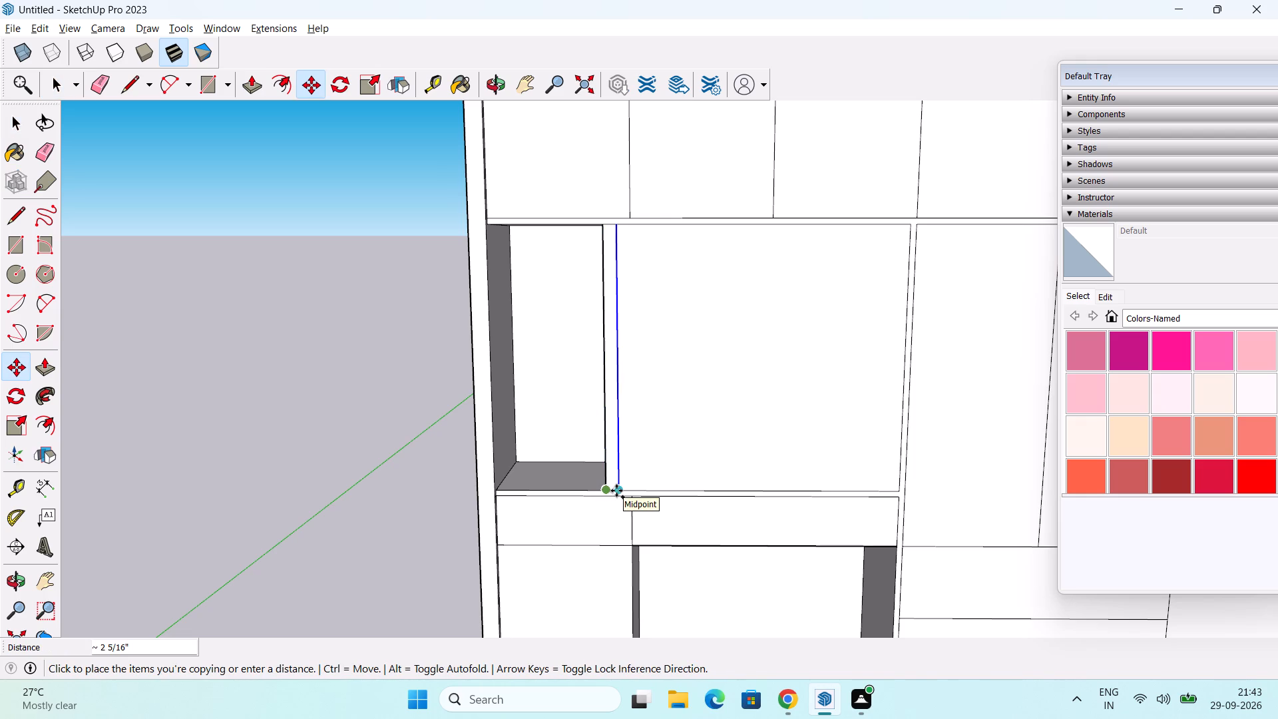
text(1")
key(Return)
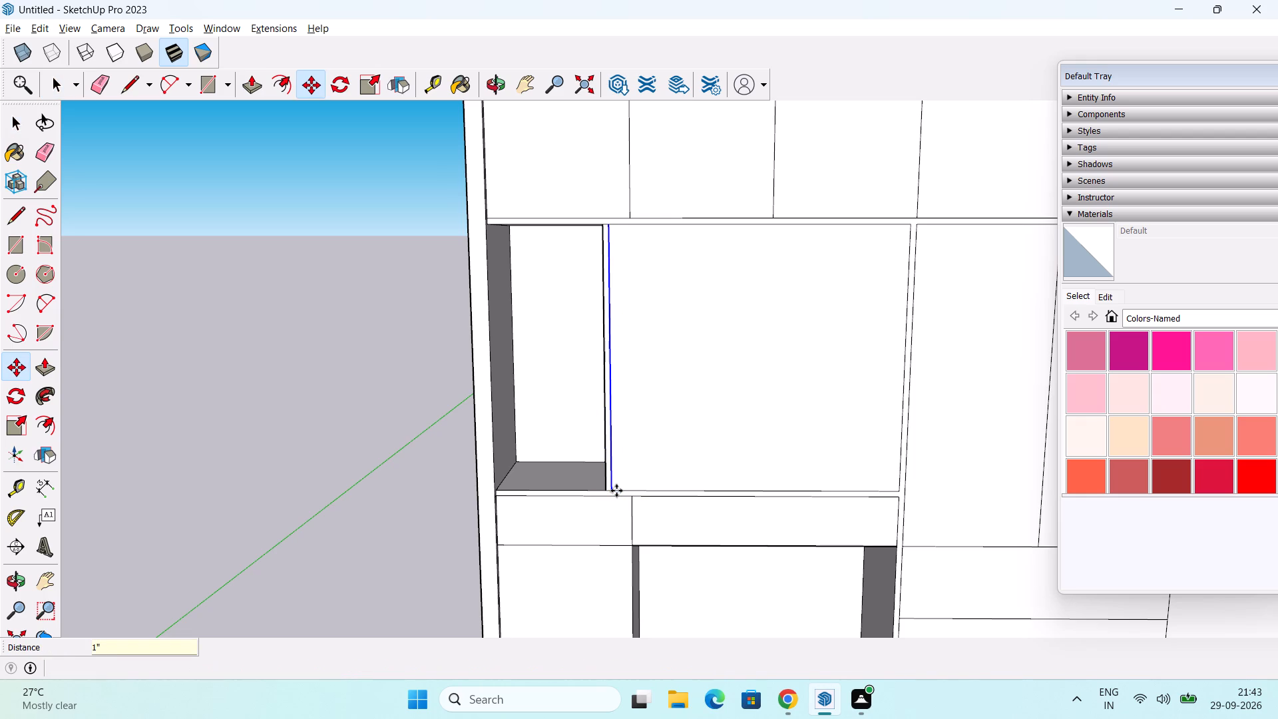
key(space)
Push the large face beside the divider strip inward by the same 1' 6" depth.
middle_drag(668, 324, 740, 347)
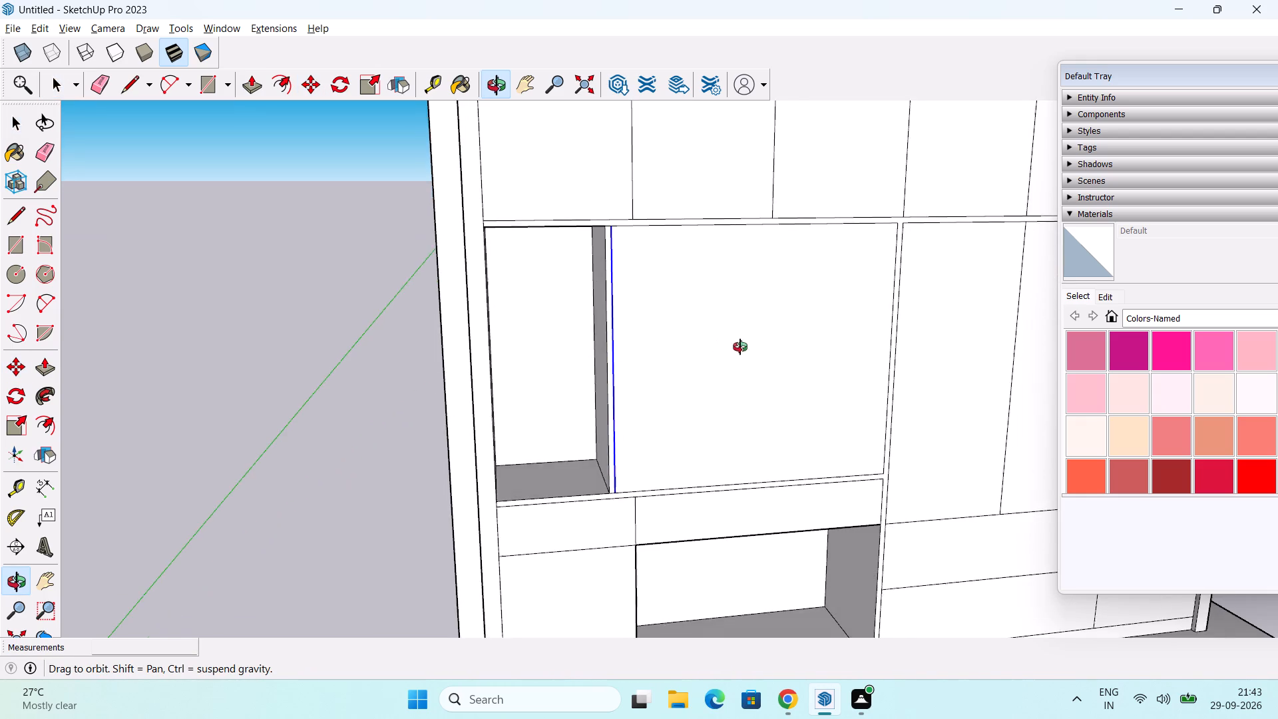
middle_drag(740, 347, 726, 358)
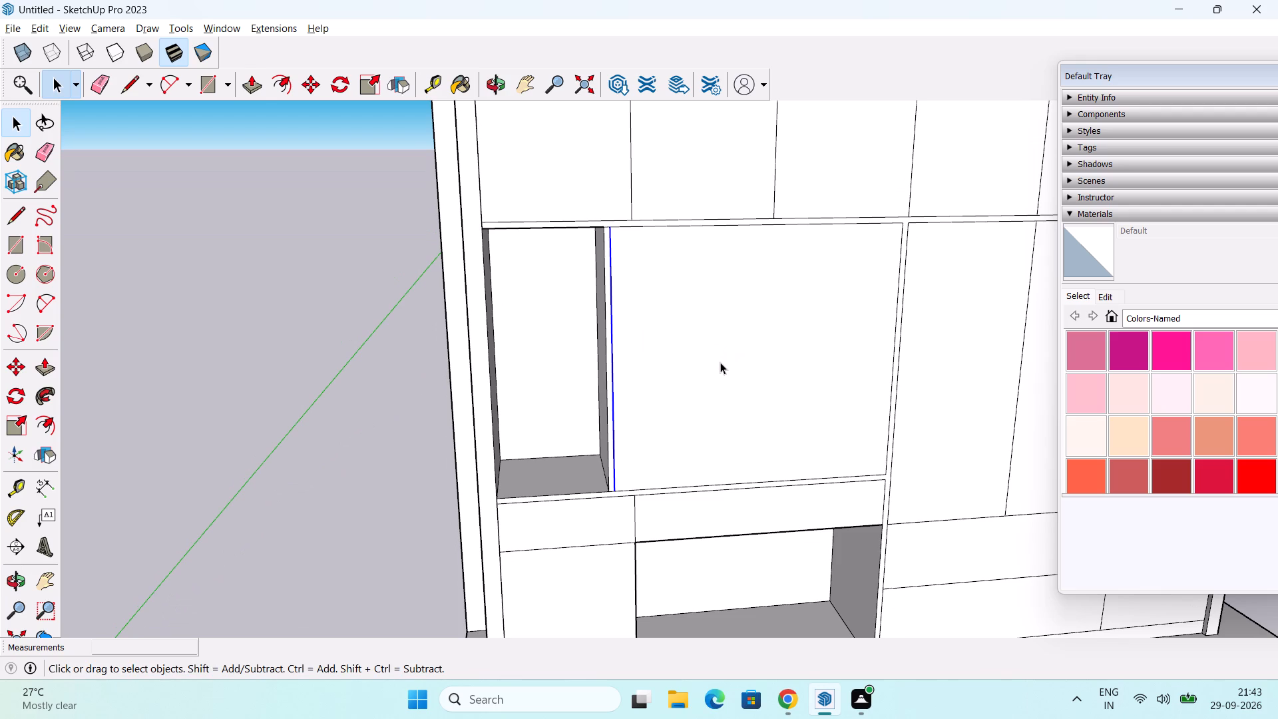
key(p)
double_click(718, 350)
Push the thin divider's front face back about 7 1/4" into the recess.
middle_drag(722, 366, 576, 366)
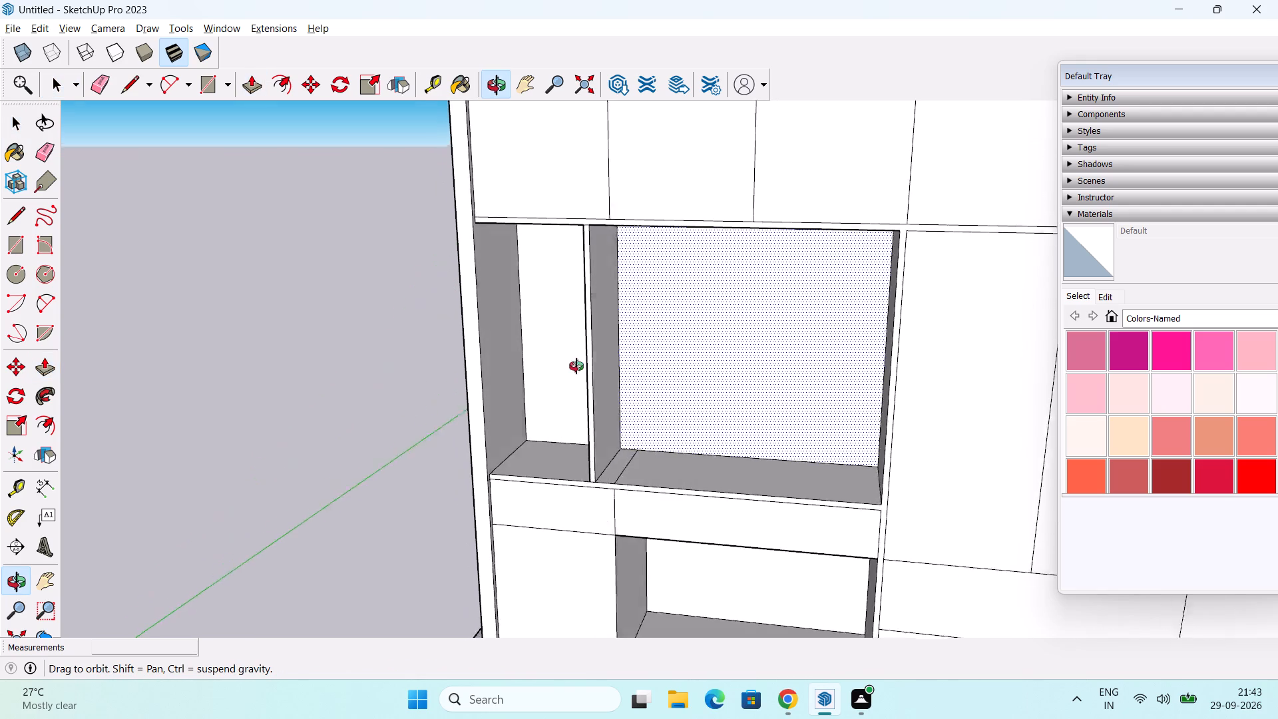
middle_drag(576, 366, 729, 367)
scroll(636, 374, up, 5)
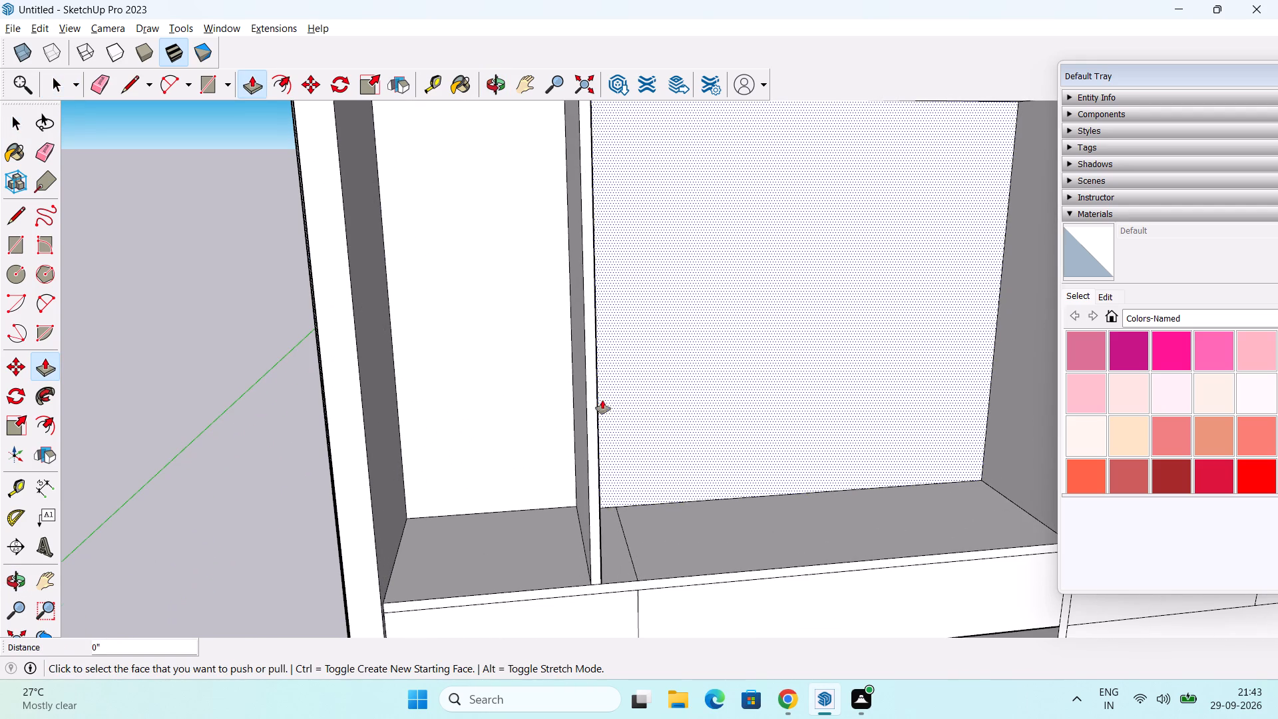
click(594, 409)
scroll(586, 384, up, 1)
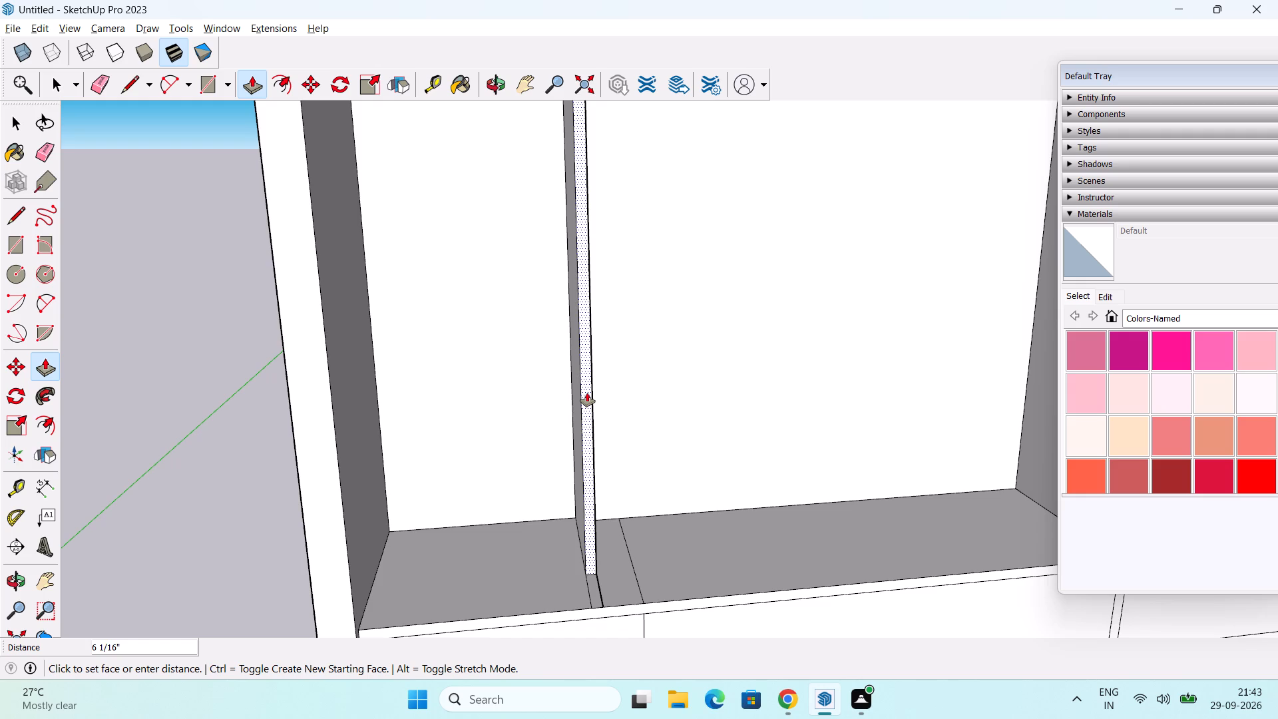
click(587, 389)
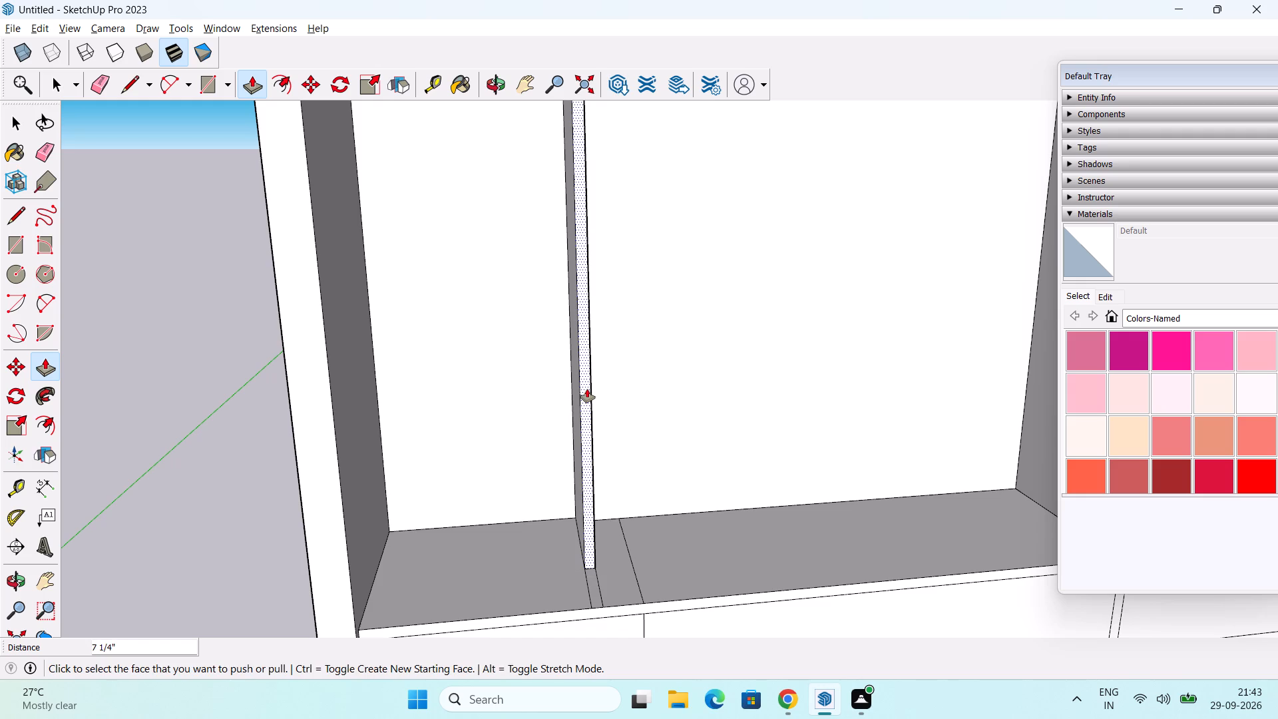
key(space)
Erase the three leftover lines on the recess floor, at and beside the divider's foot.
middle_drag(619, 443, 563, 464)
key(e)
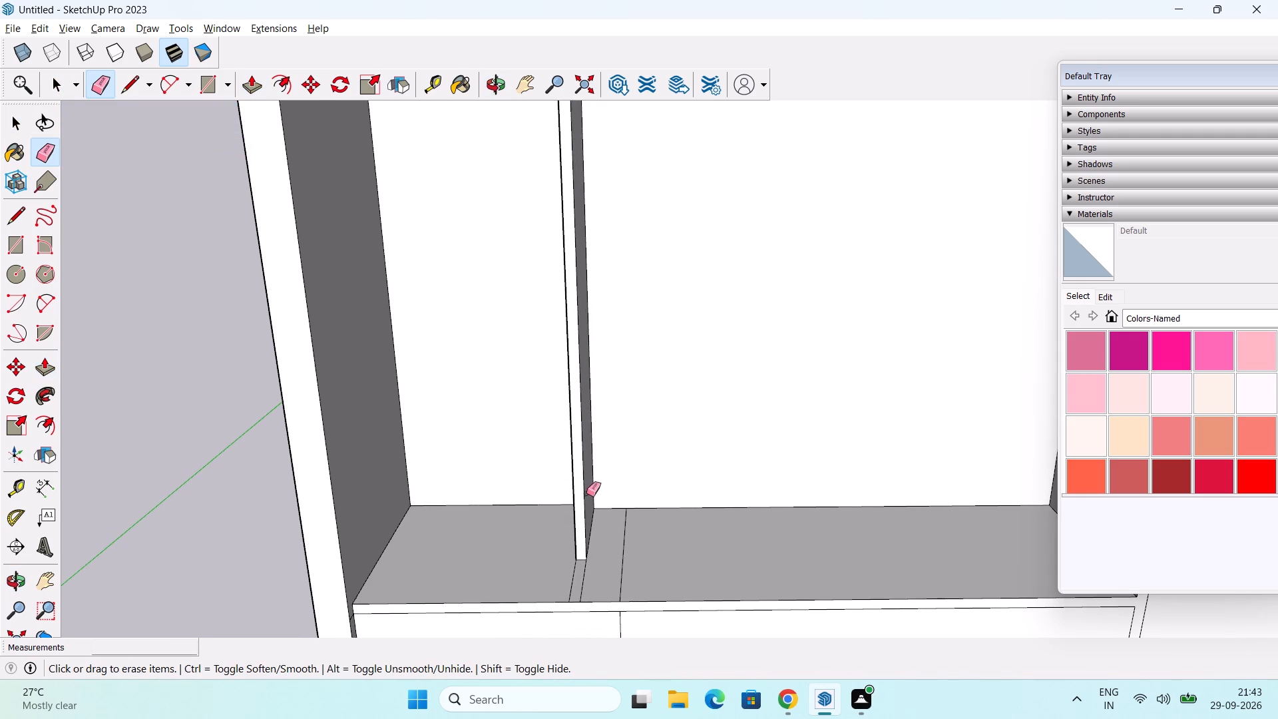
click(568, 580)
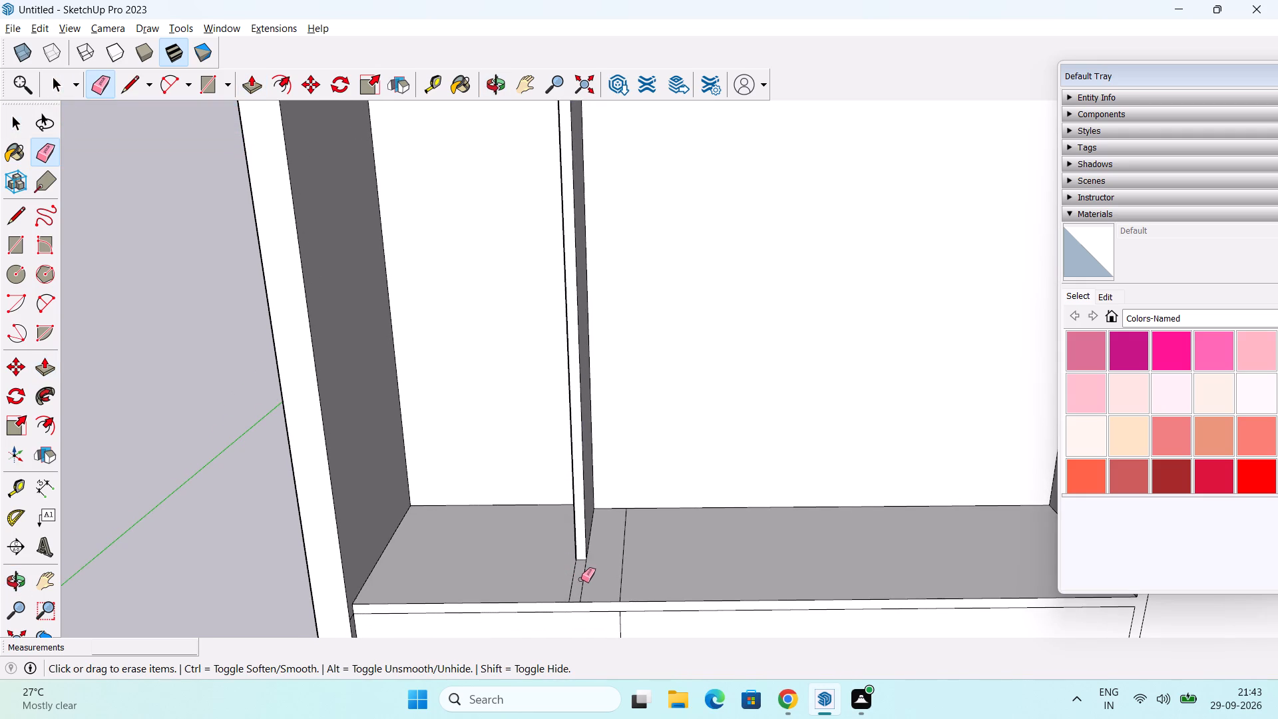
click(574, 580)
click(584, 581)
click(621, 575)
Erase the four leftover lines crossing the recess ceiling, around the divider's top and farther along.
scroll(639, 563, down, 6)
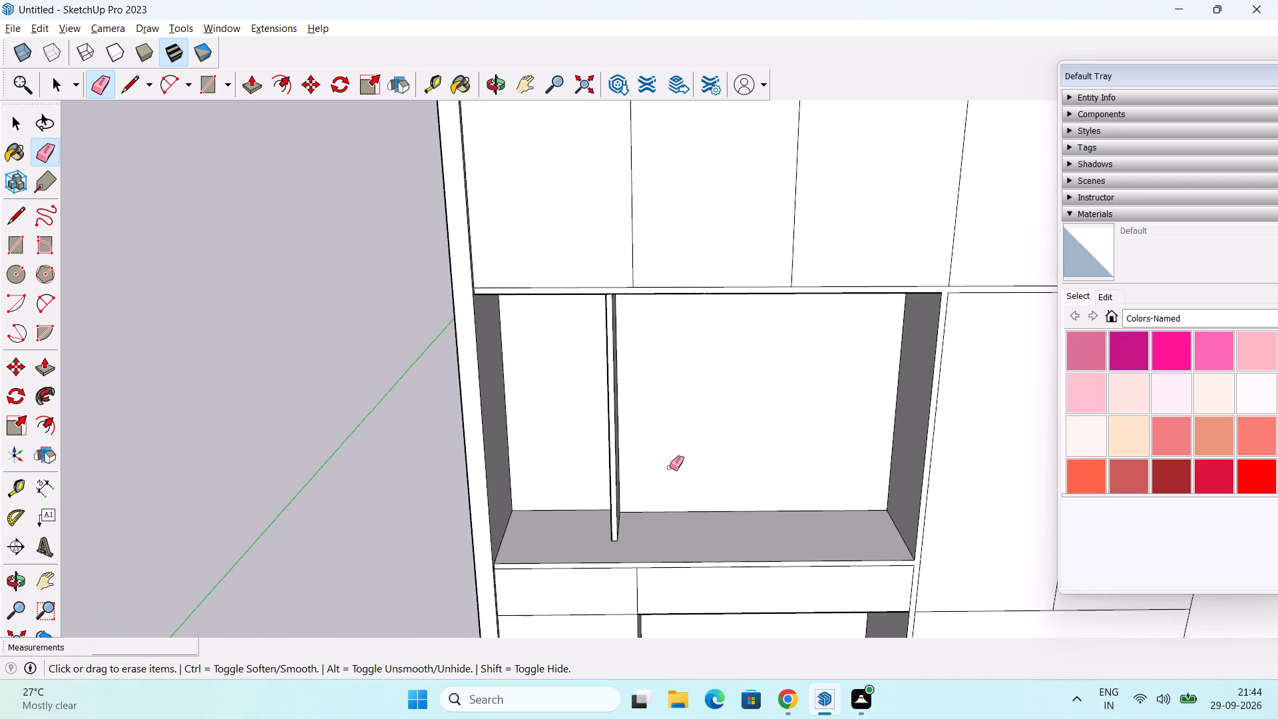
middle_drag(670, 466, 644, 441)
key(space)
middle_drag(695, 479, 622, 303)
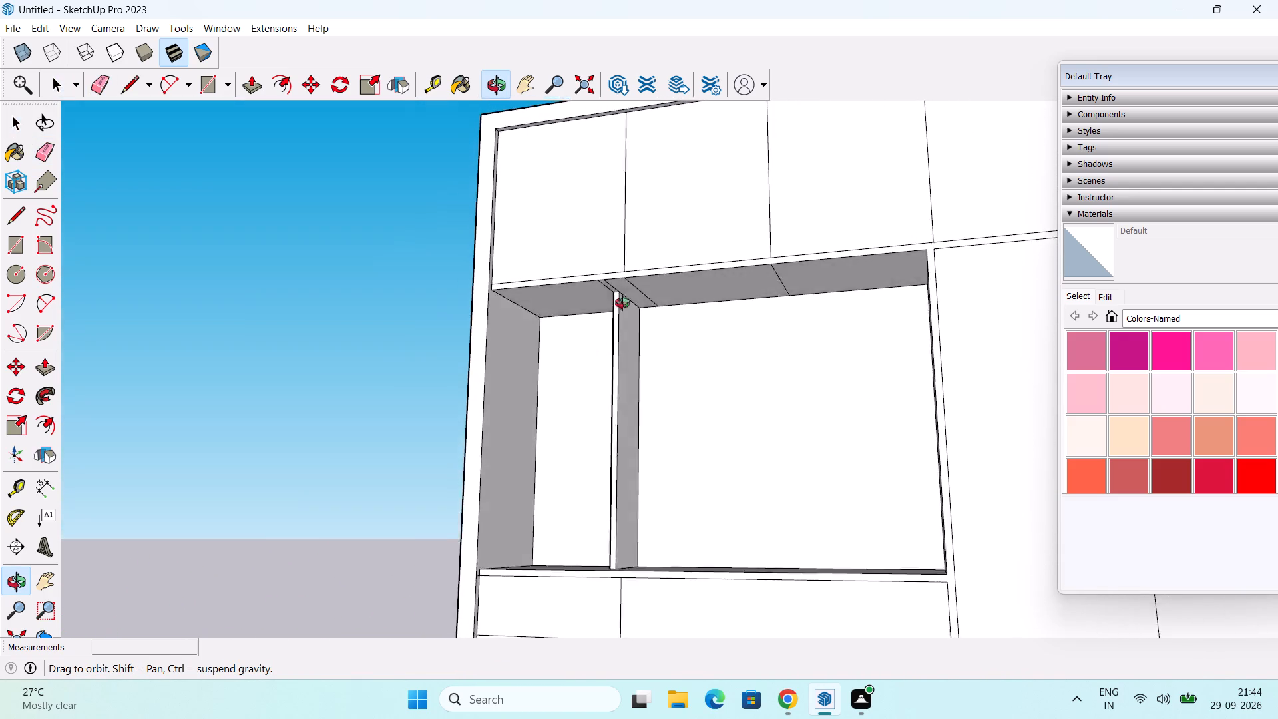
middle_drag(622, 303, 633, 260)
scroll(636, 304, up, 2)
key(e)
scroll(603, 297, up, 7)
drag(588, 284, 715, 280)
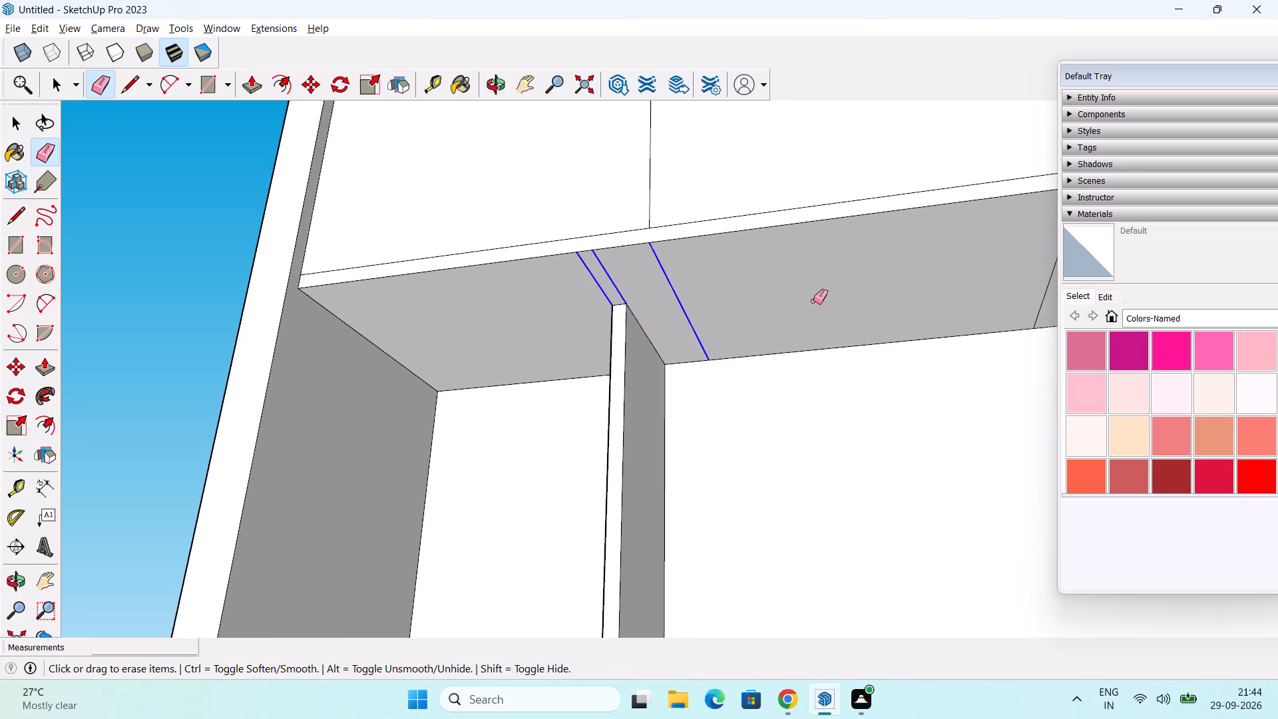
scroll(857, 303, down, 5)
click(980, 274)
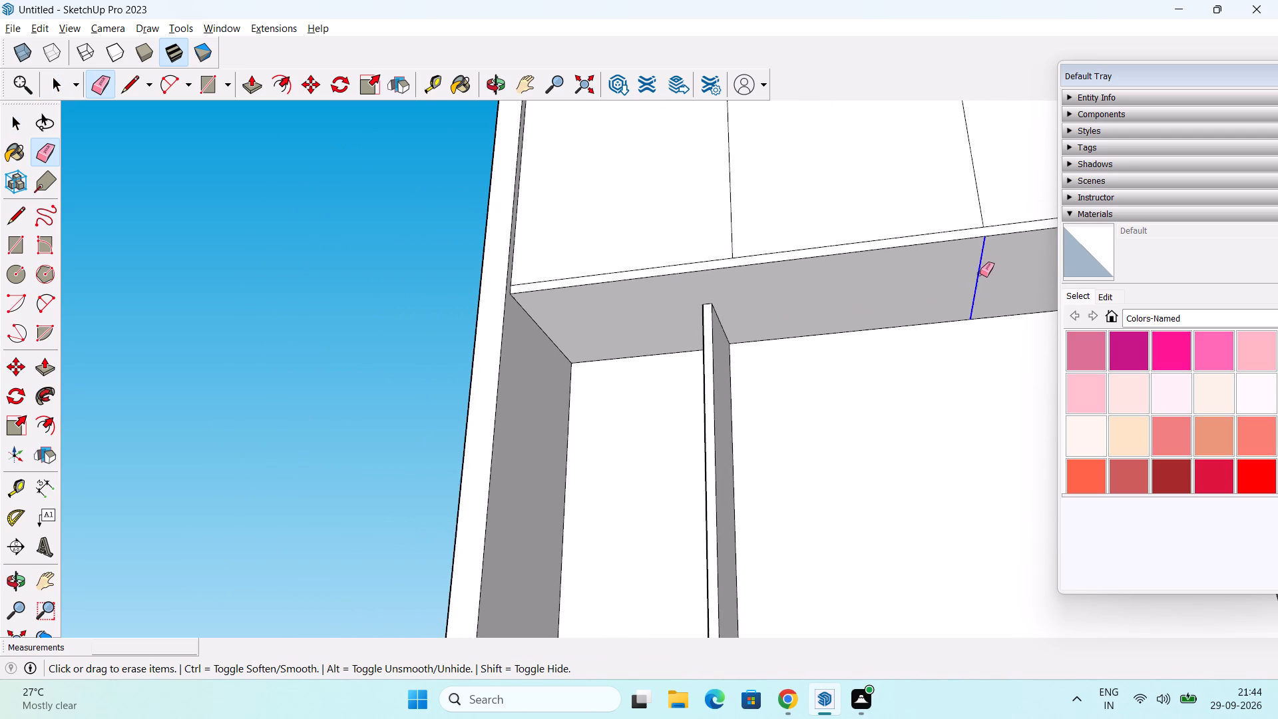
Copy the vertical divider's rear edge along the wide back panel to the recess's far inner corner.
scroll(980, 275, down, 6)
scroll(969, 337, down, 1)
shift+middle_drag(964, 348, 657, 317)
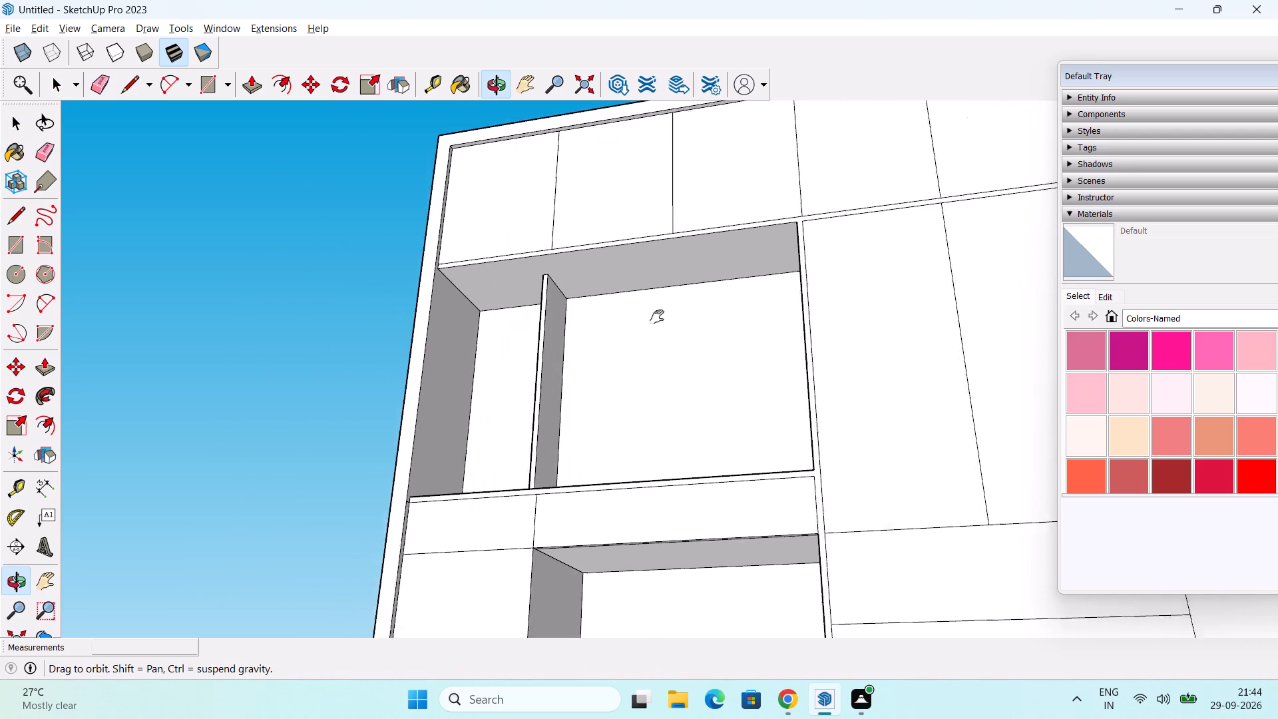
shift+middle_drag(657, 317, 656, 317)
middle_drag(654, 312, 815, 411)
scroll(654, 312, down, 1)
key(space)
middle_drag(752, 409, 710, 476)
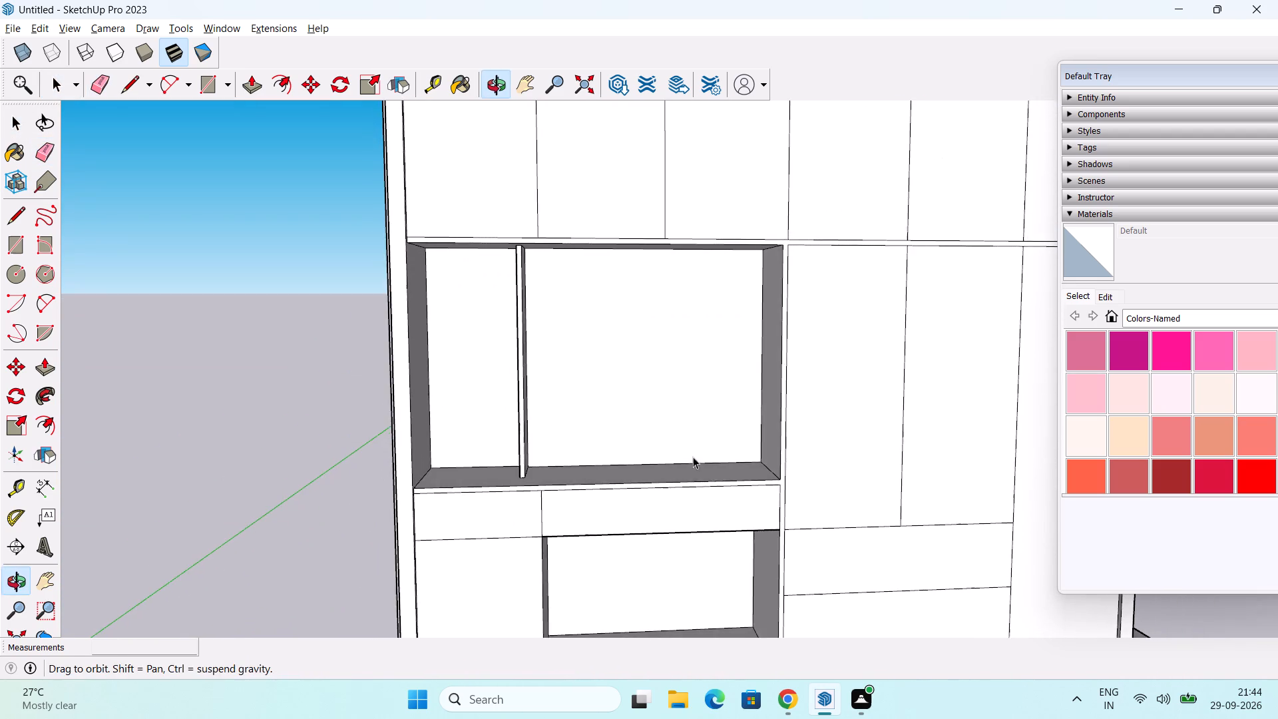
scroll(654, 427, up, 5)
middle_drag(619, 429, 465, 444)
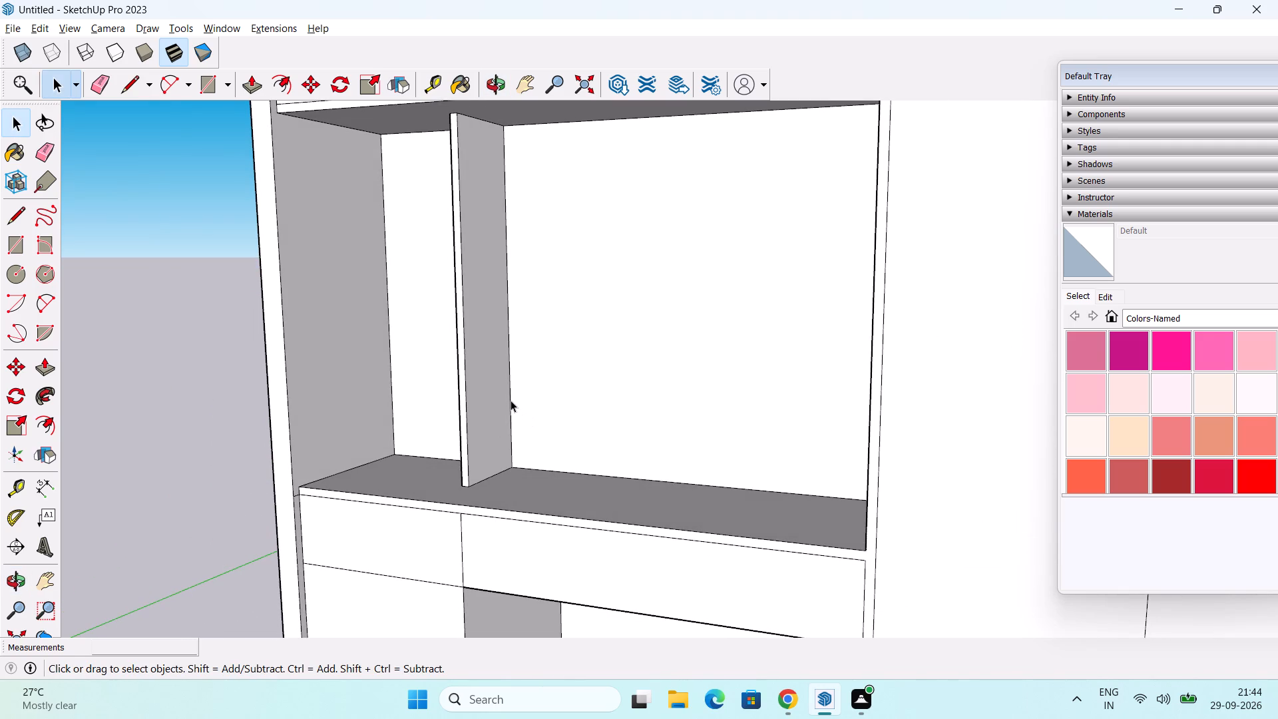
click(511, 400)
key(m)
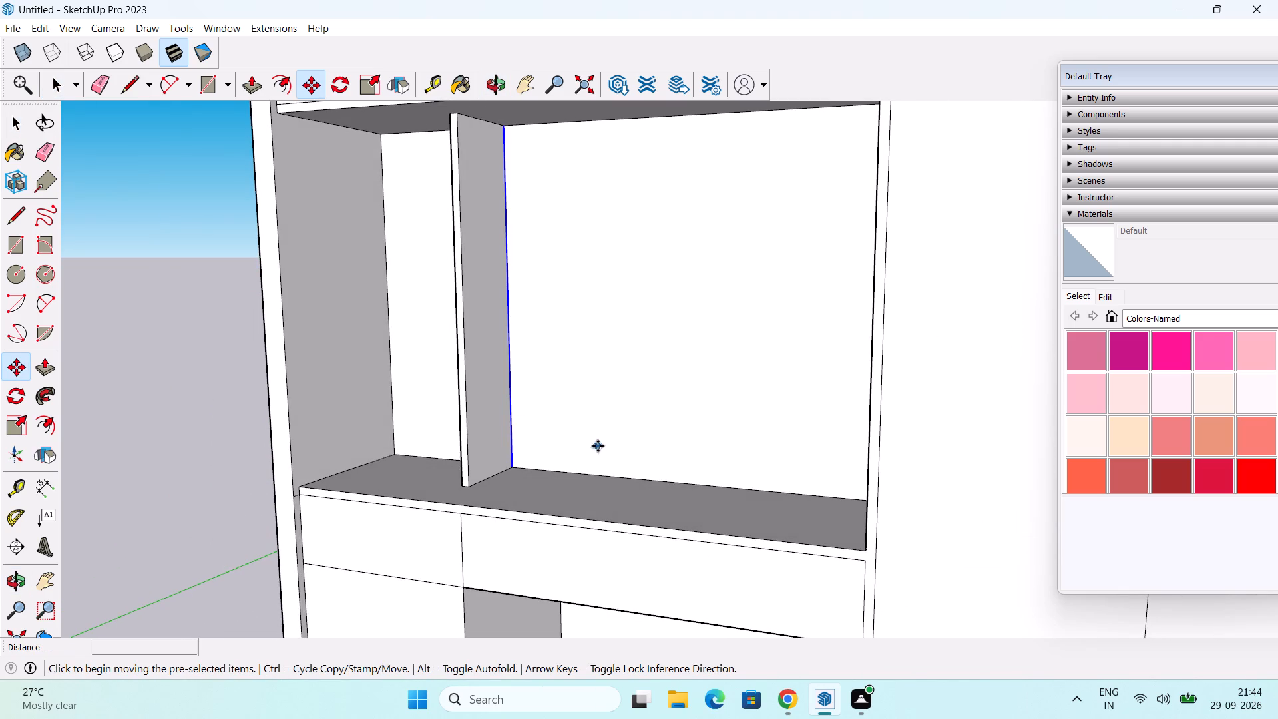
click(513, 467)
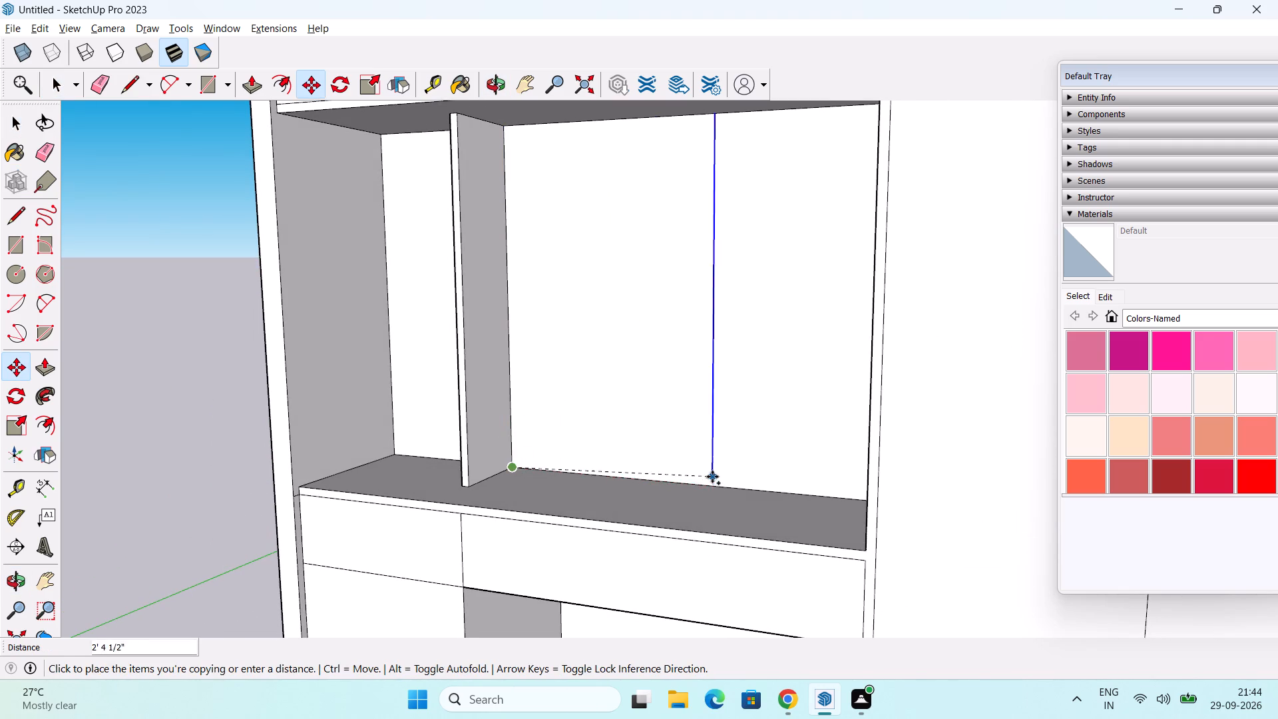
middle_drag(714, 477, 1066, 537)
scroll(787, 469, up, 7)
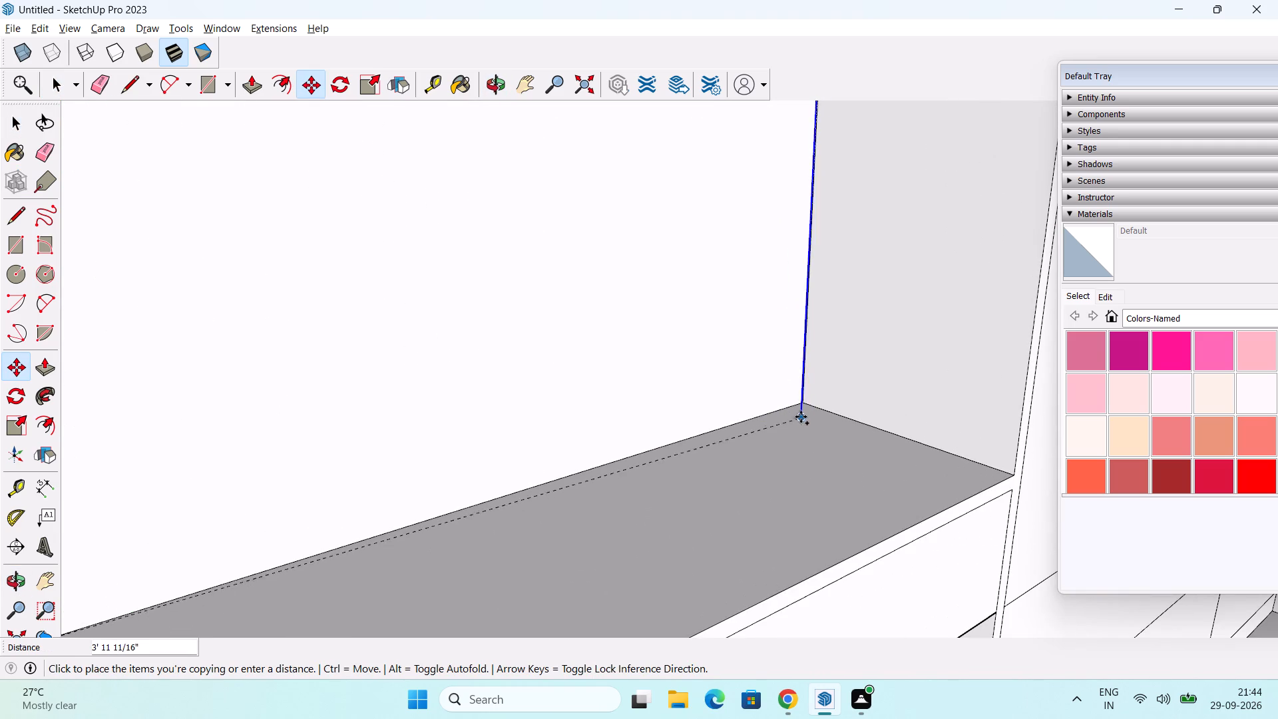
click(806, 407)
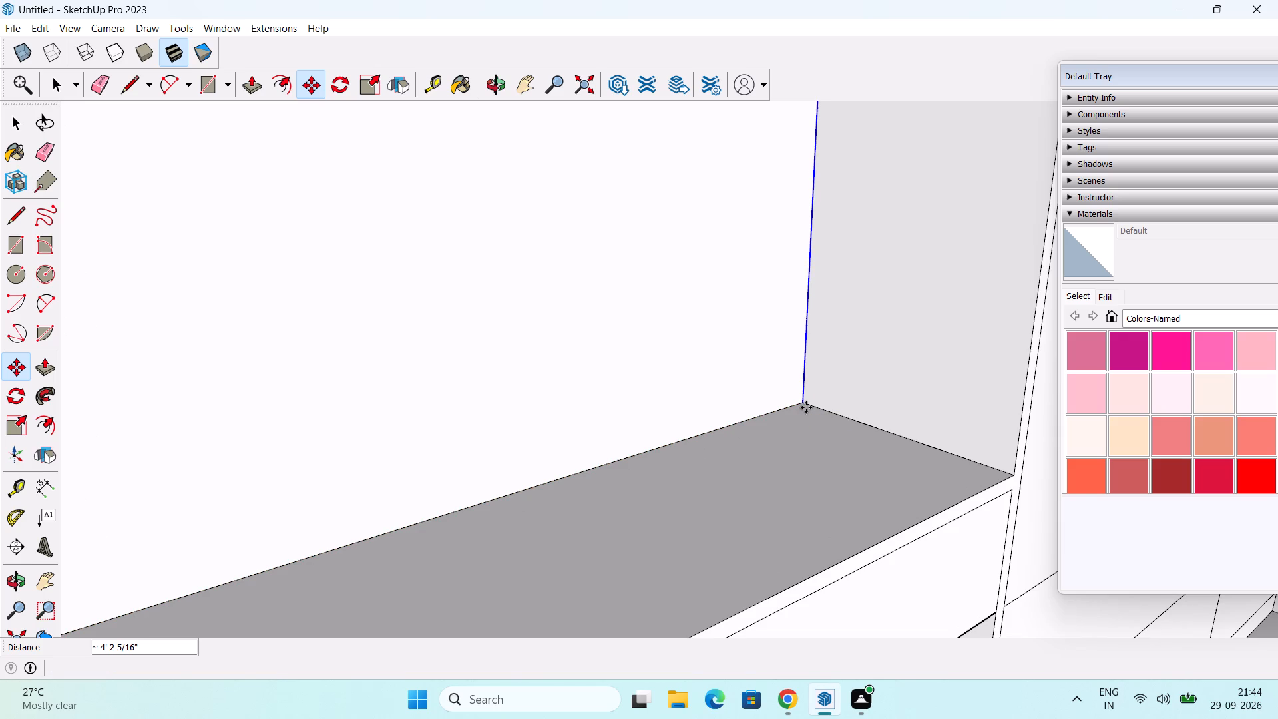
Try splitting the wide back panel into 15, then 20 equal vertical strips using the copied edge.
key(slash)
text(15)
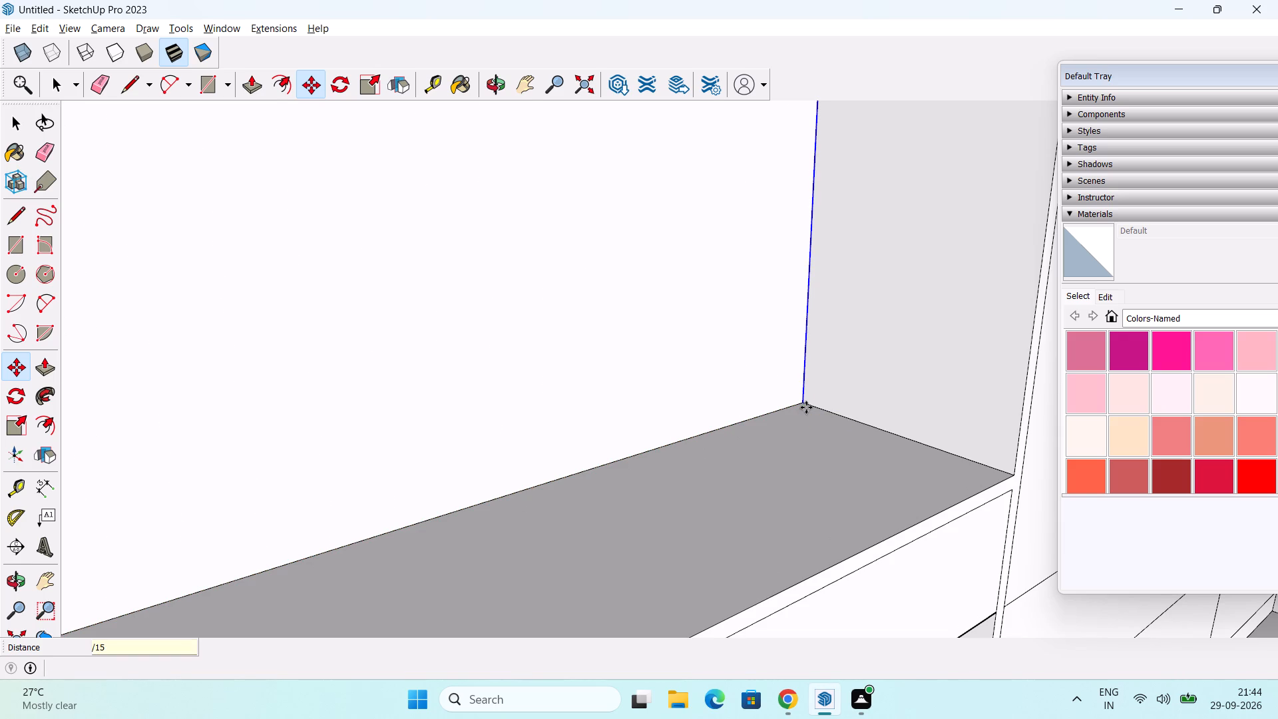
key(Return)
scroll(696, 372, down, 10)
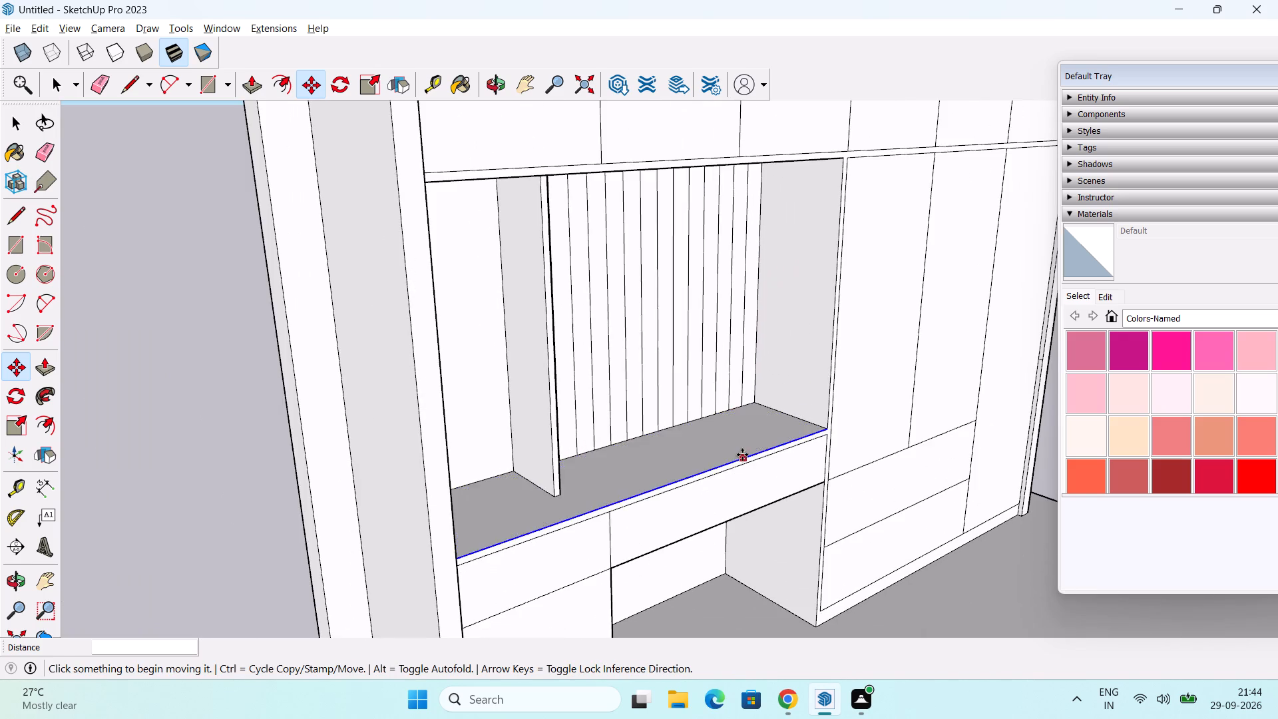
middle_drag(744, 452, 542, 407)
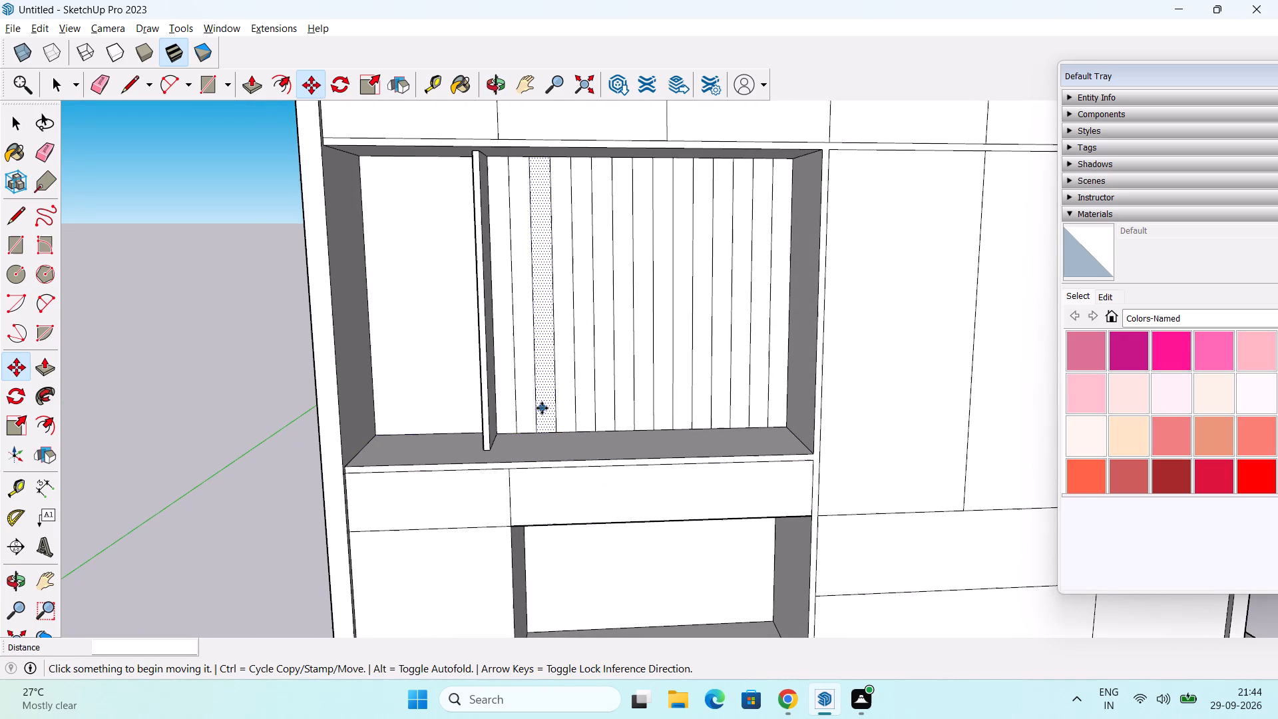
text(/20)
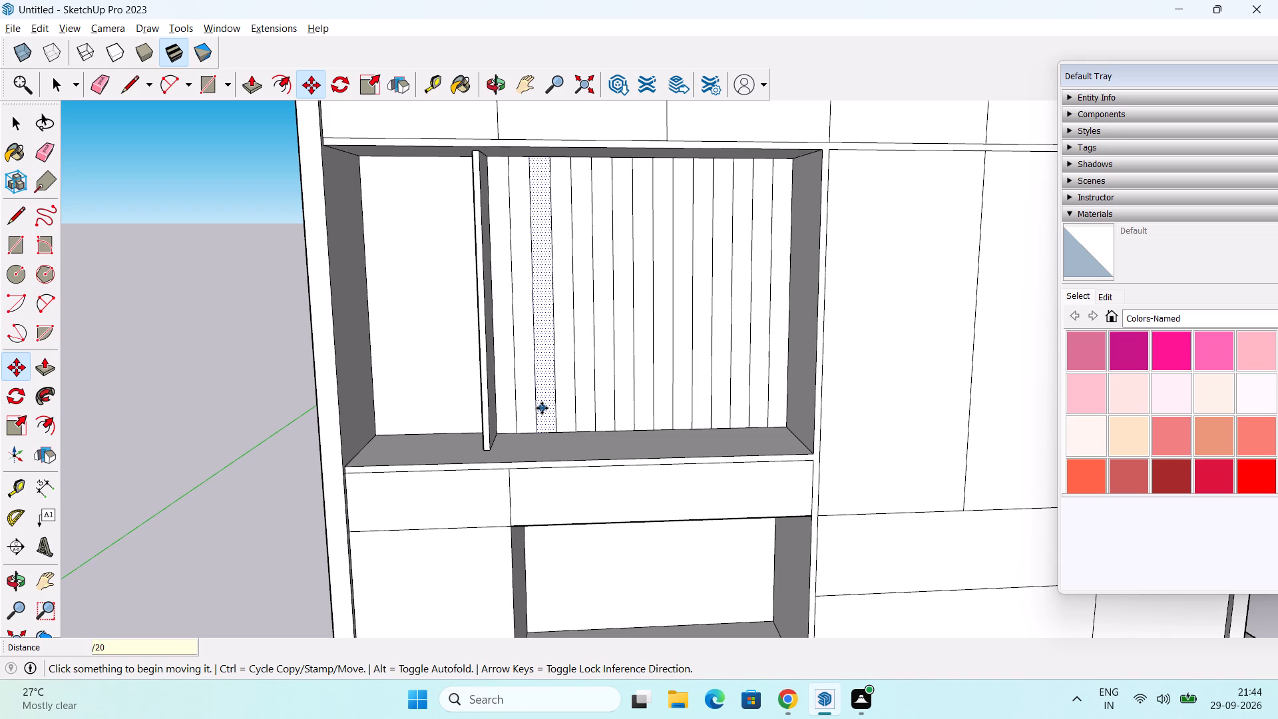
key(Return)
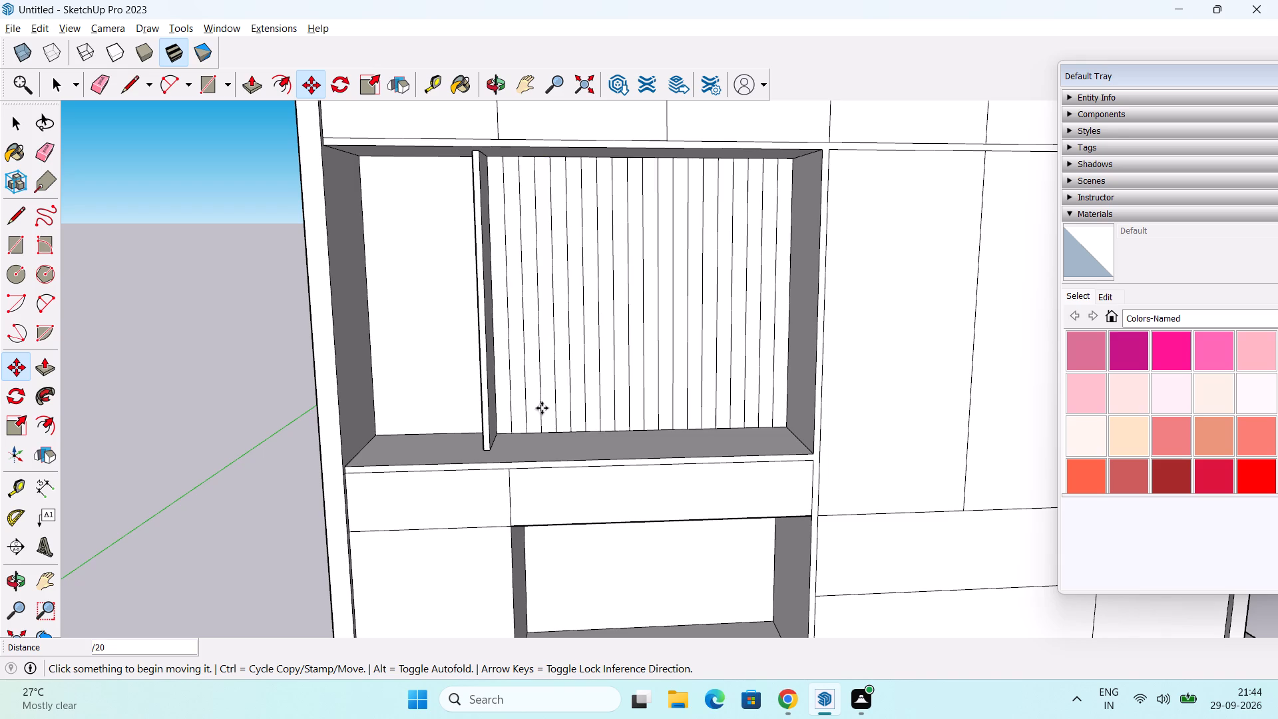
Divide the wide back panel into 30 equal vertical strips using the copied edge.
key(slash)
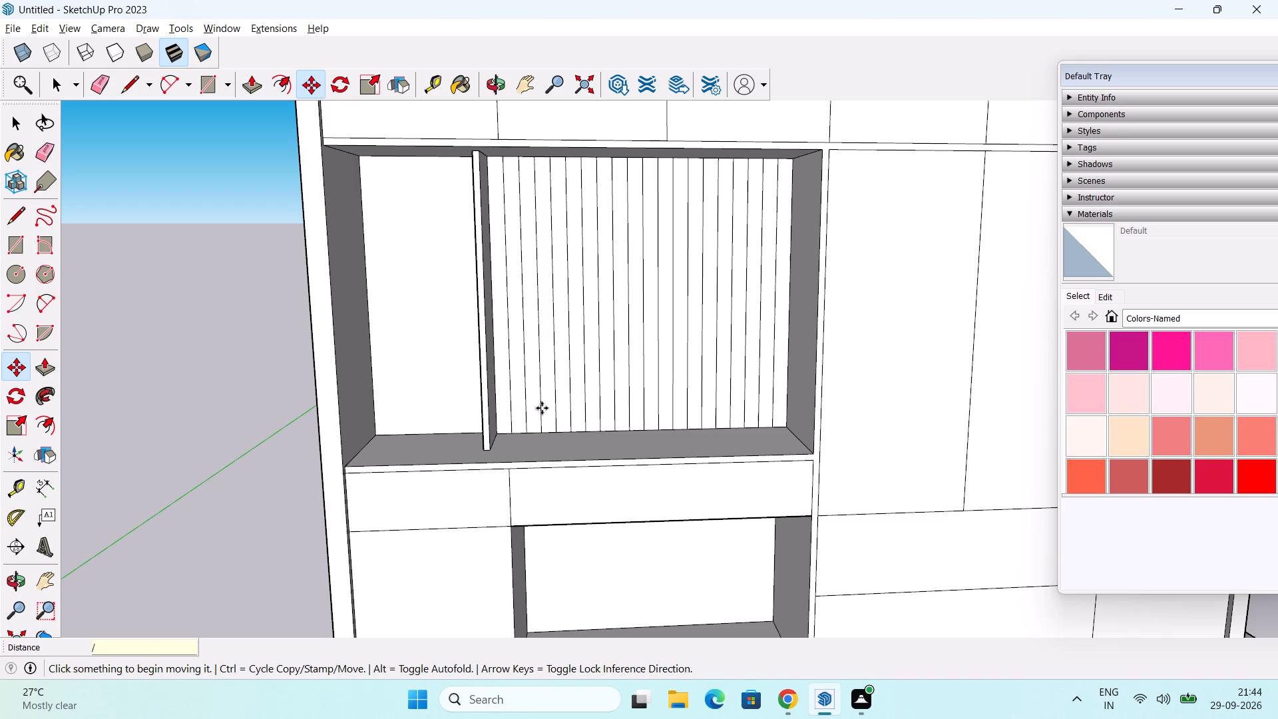
text(30)
key(Return)
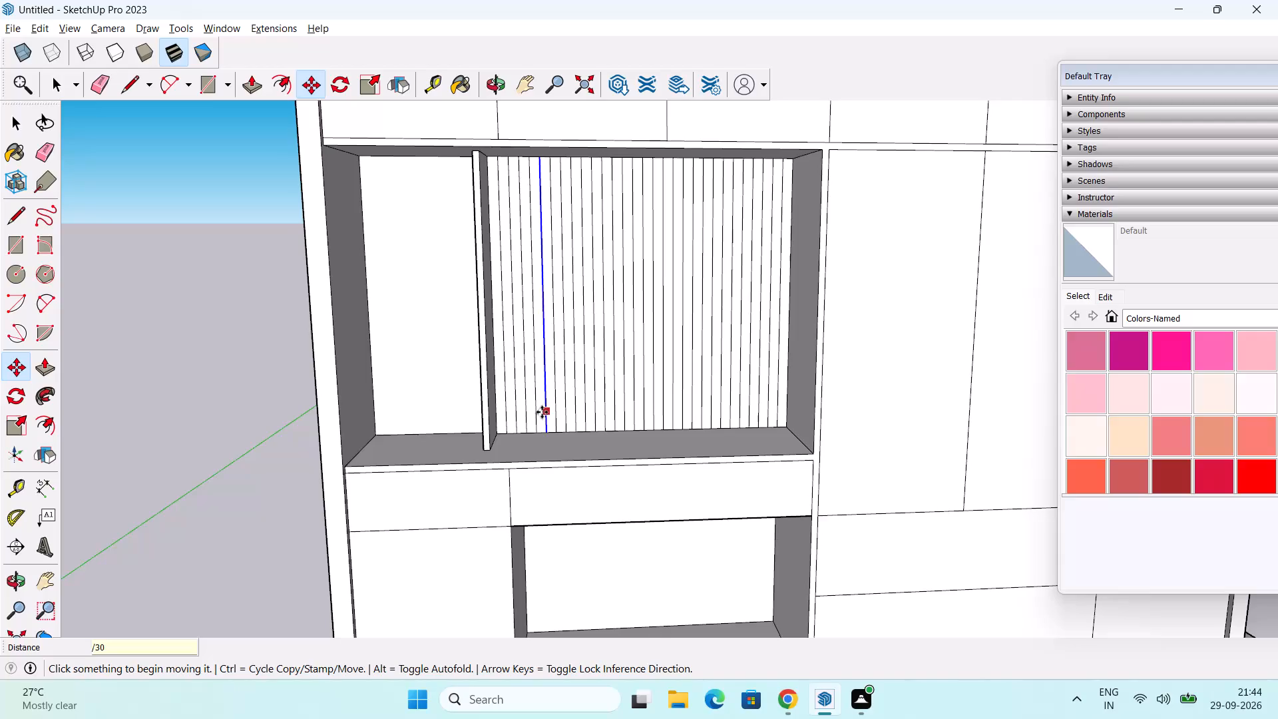
key(space)
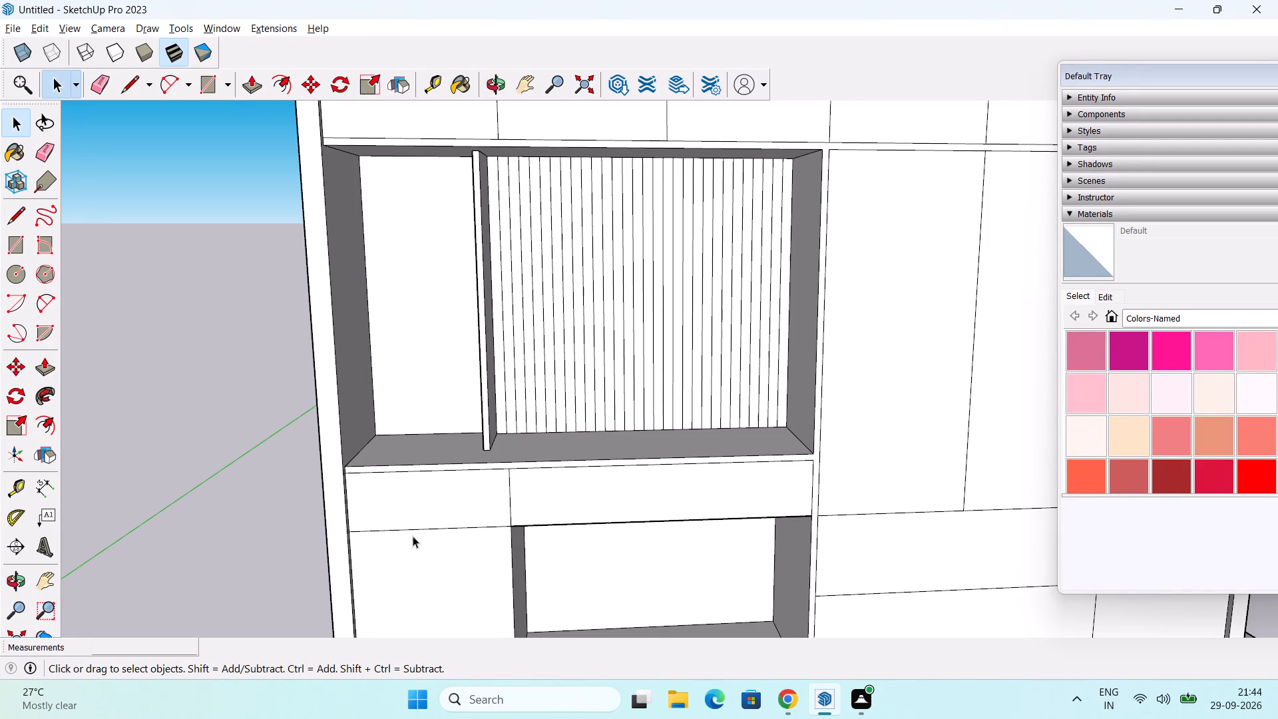
Copy the narrow back panel's top edge down to its bottom edge, dividing the height into 5 equal parts.
middle_drag(418, 523, 423, 500)
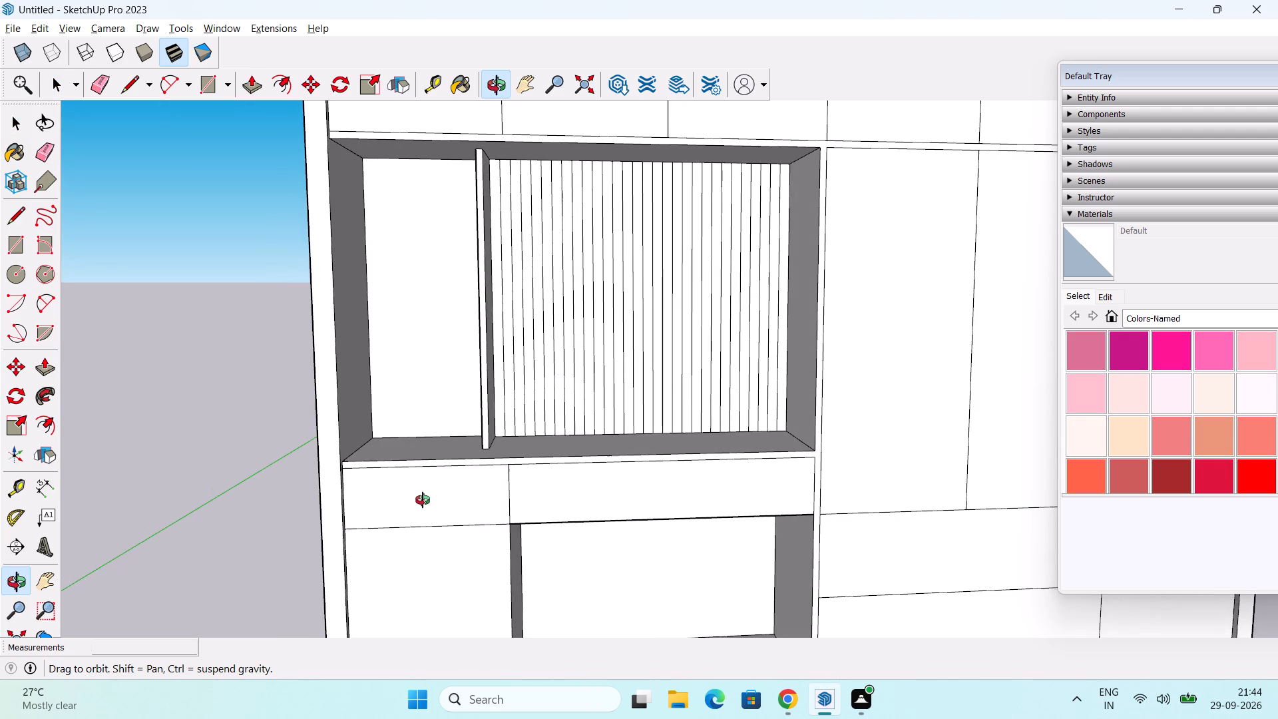
middle_drag(423, 500, 449, 513)
scroll(391, 225, up, 2)
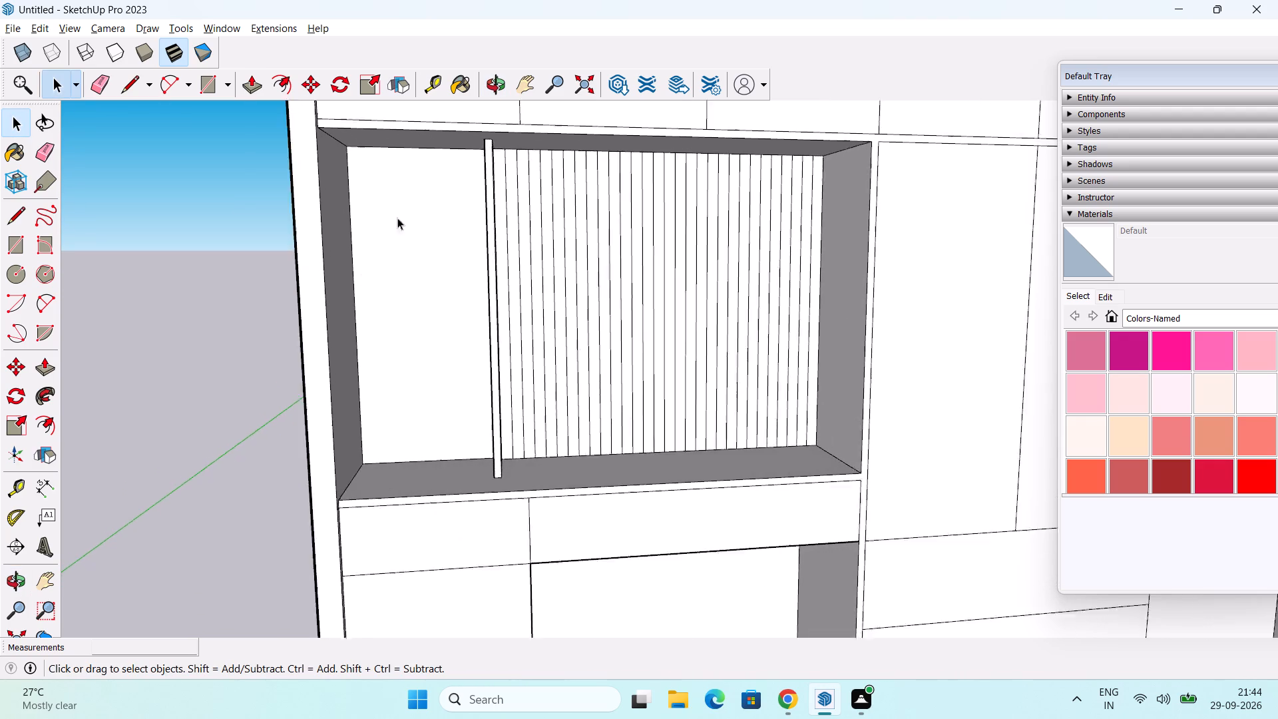
scroll(397, 218, up, 2)
click(463, 128)
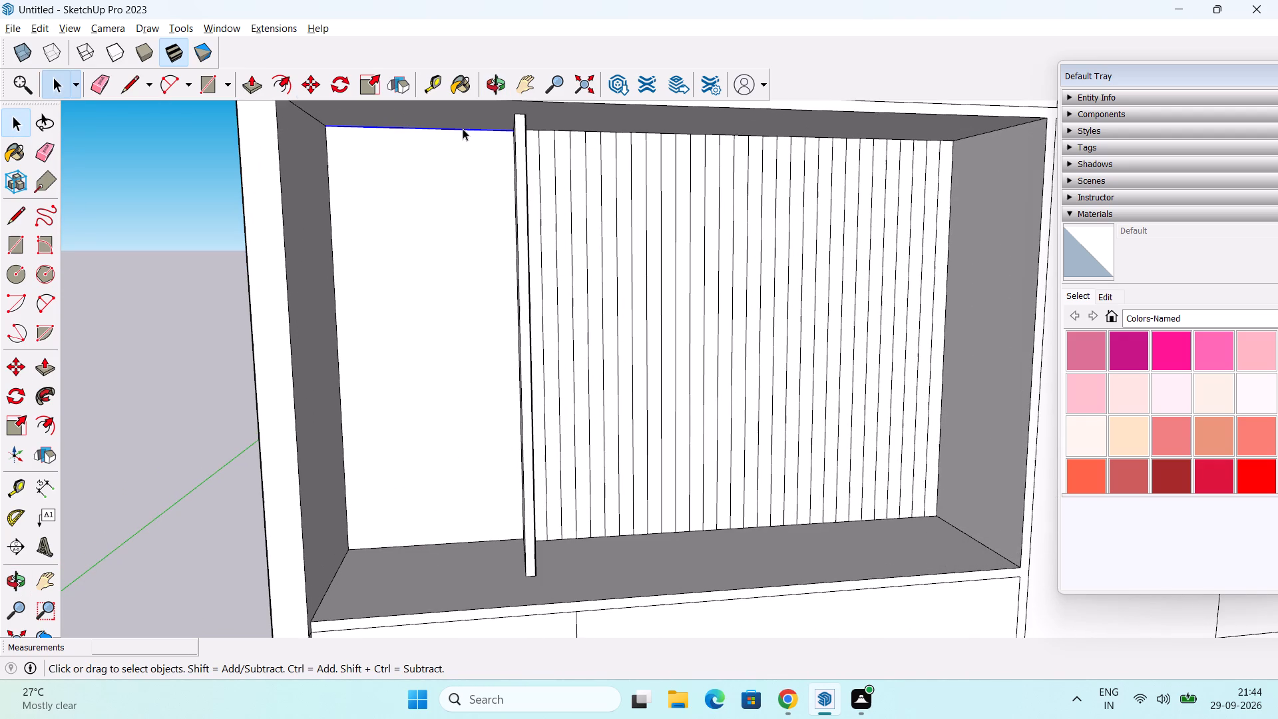
key(m)
click(327, 132)
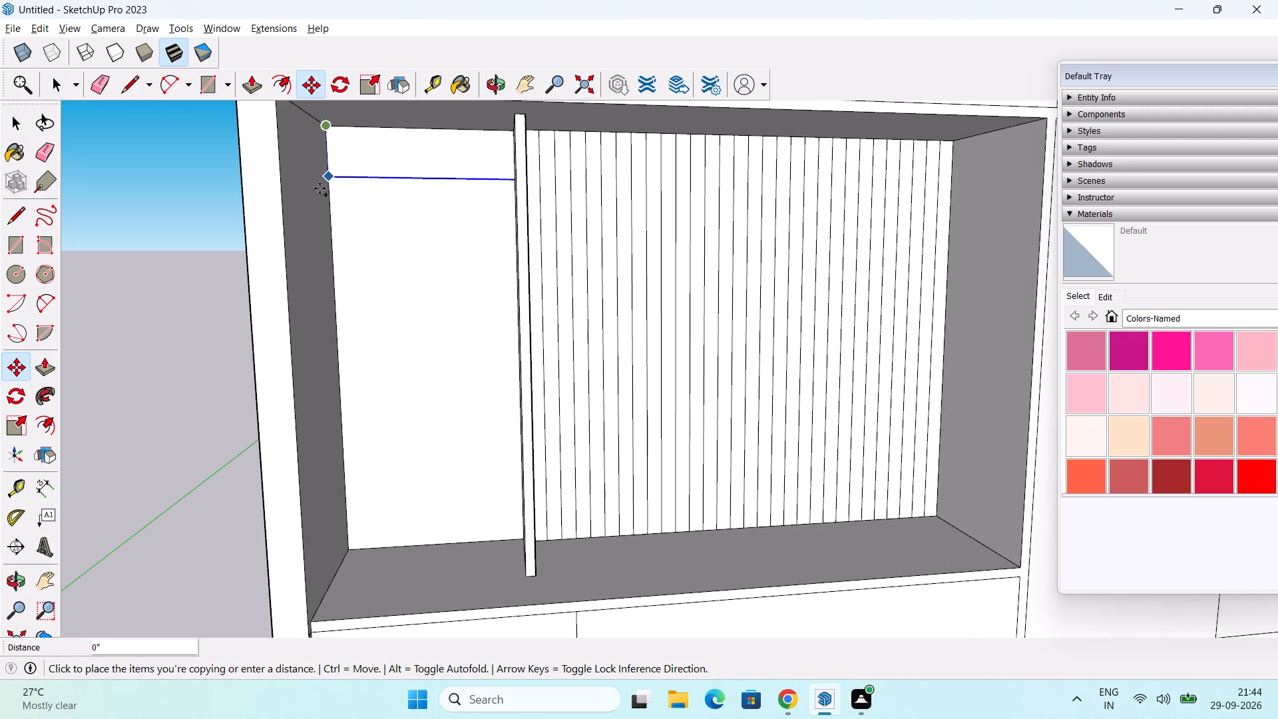
click(351, 557)
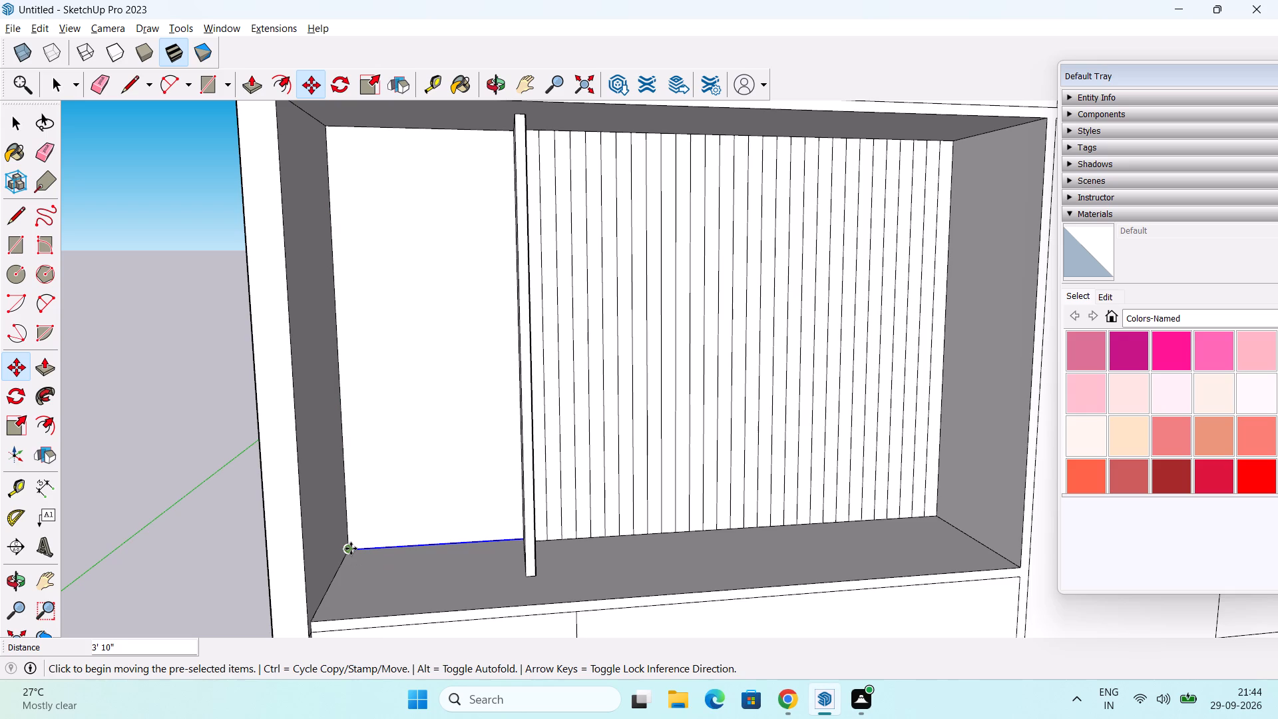
key(slash)
key(5)
key(Return)
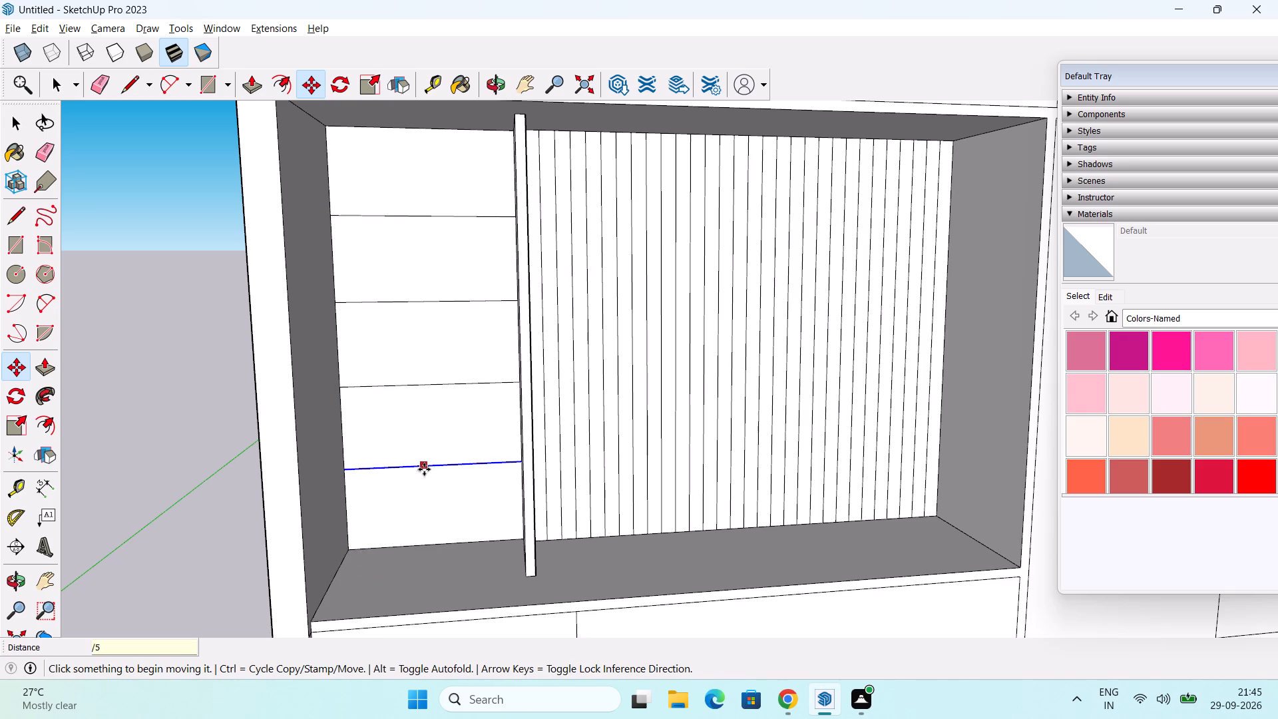
key(space)
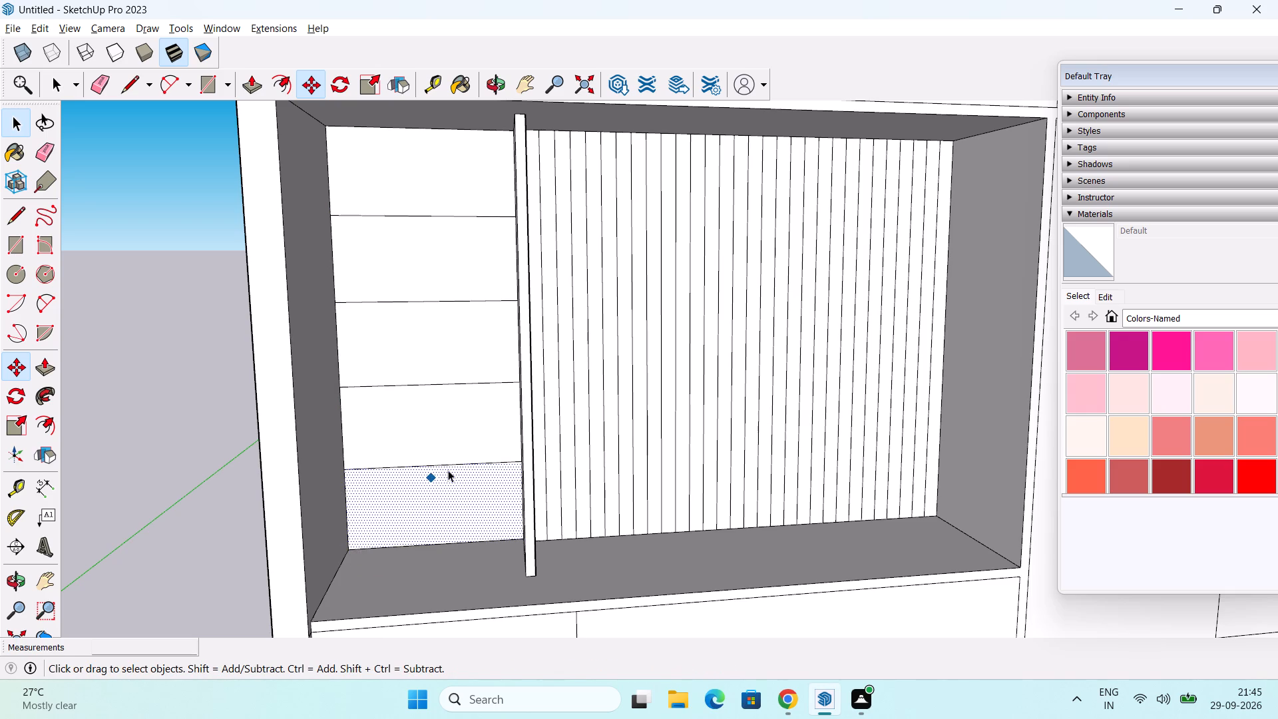
Delete the lowest horizontal dividing line on the narrow back panel.
click(469, 463)
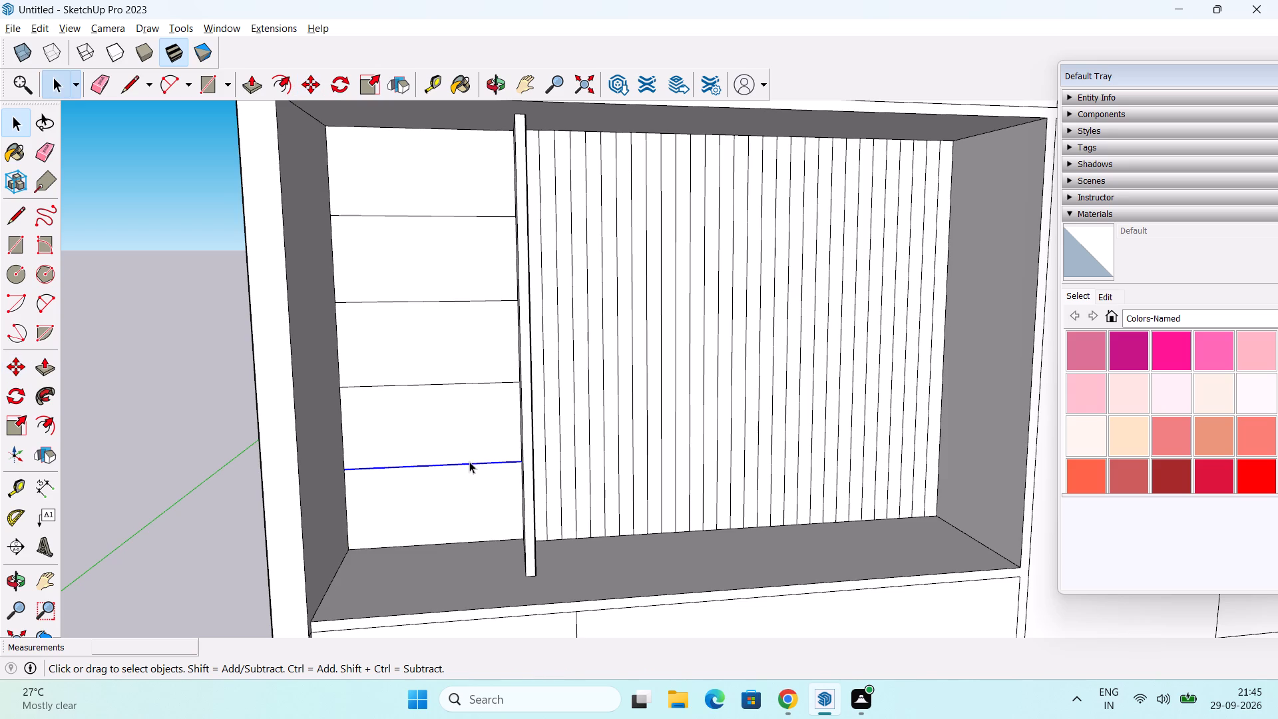
key(Delete)
Copy the top dividing line on the narrow back panel 1" downward to outline a shelf strip.
click(420, 216)
key(m)
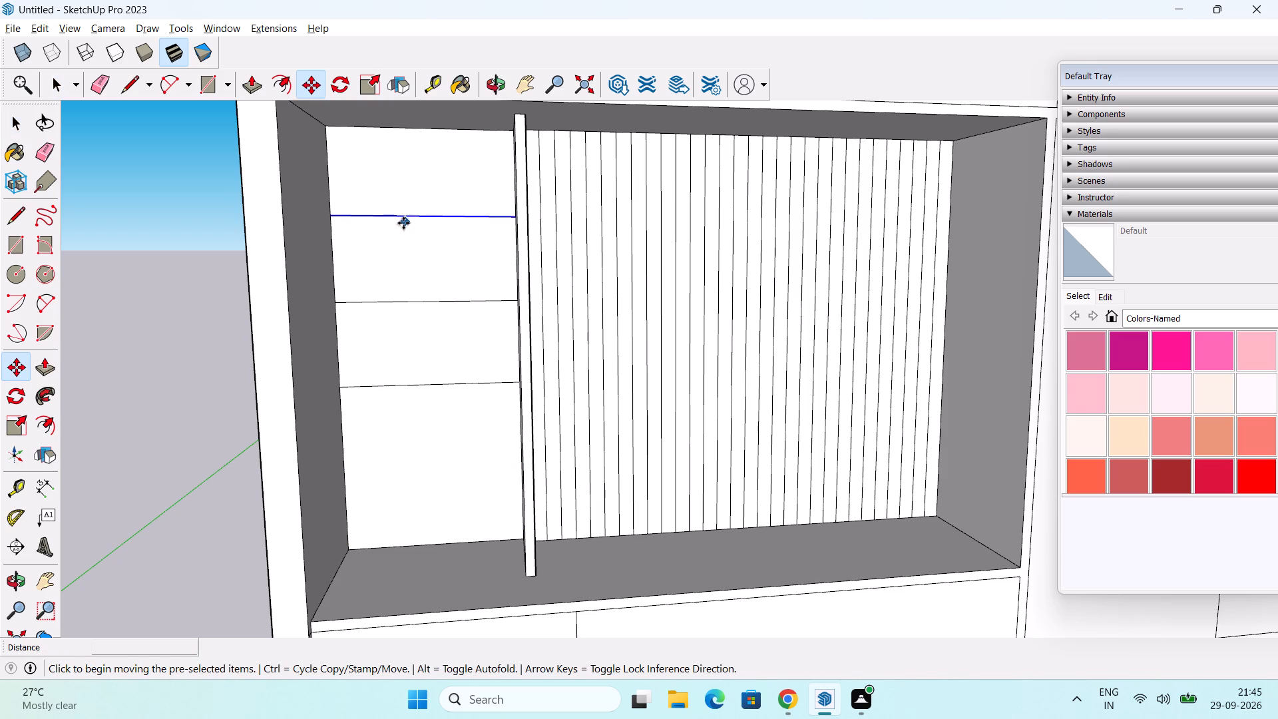
ctrl+scroll(383, 246, up, 5)
click(299, 200)
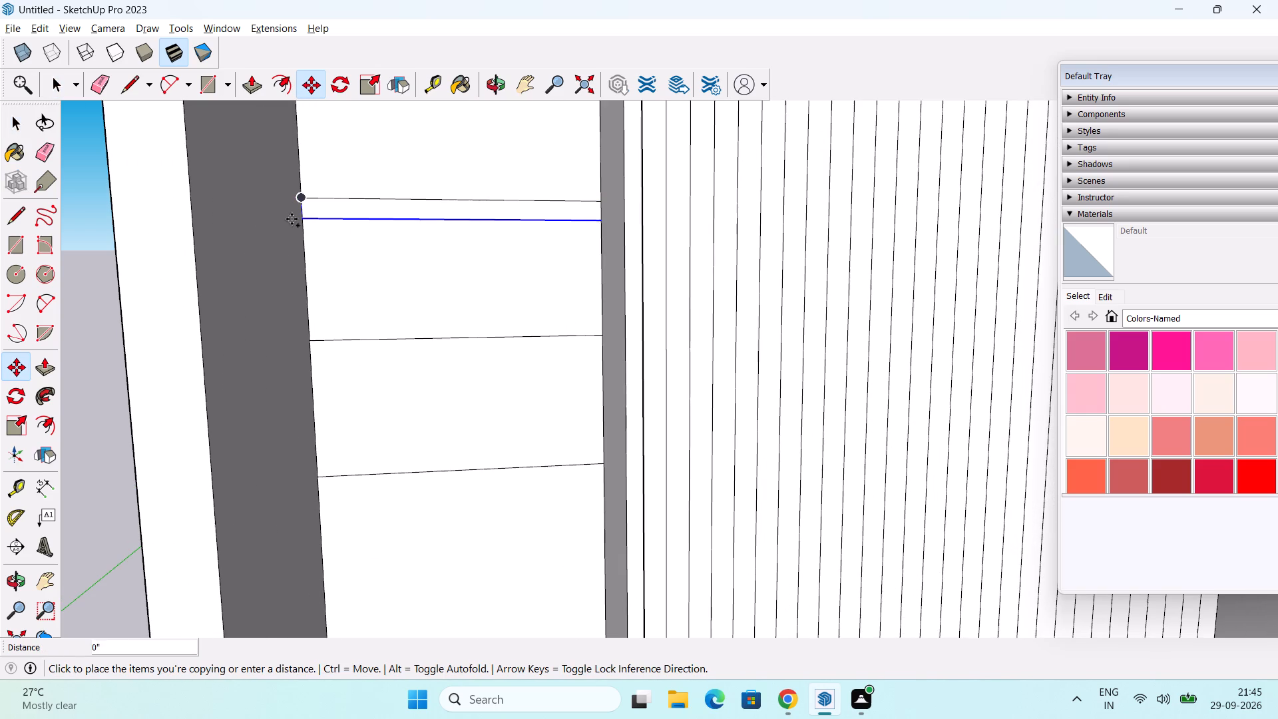
text(1")
key(Return)
key(space)
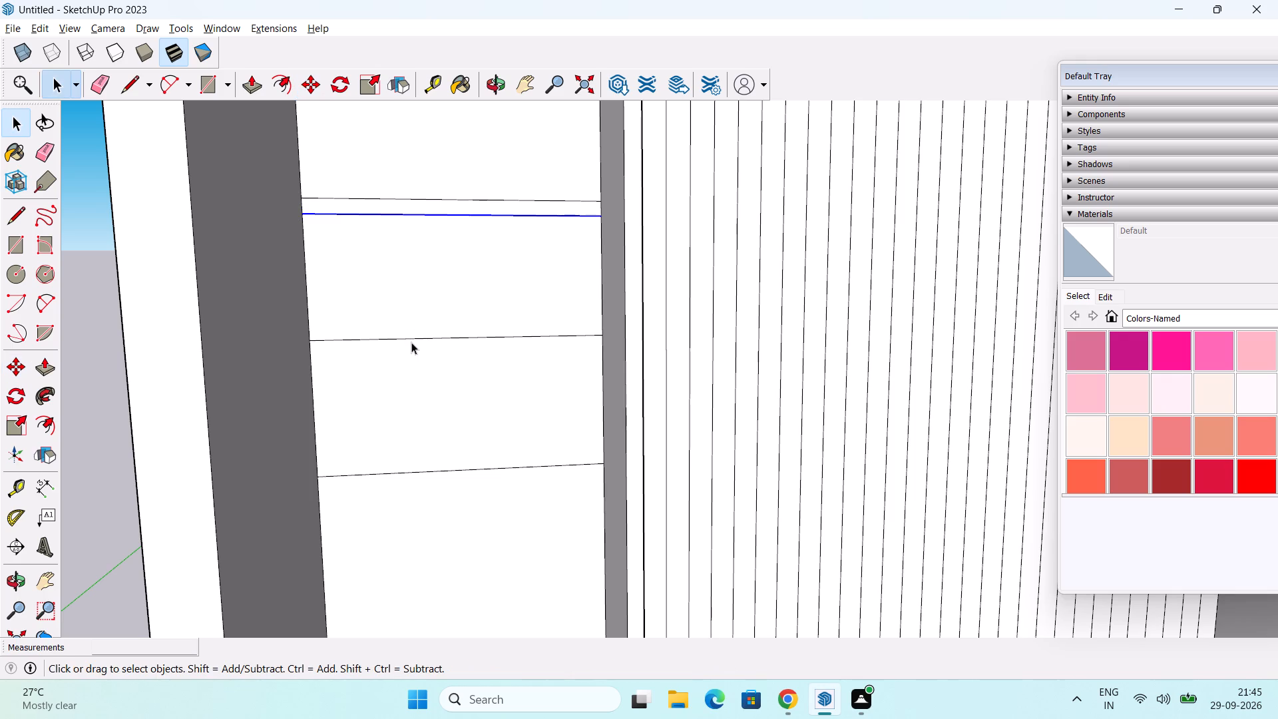
Copy the middle dividing line on the narrow back panel 1" downward to outline the second shelf strip.
click(419, 339)
key(m)
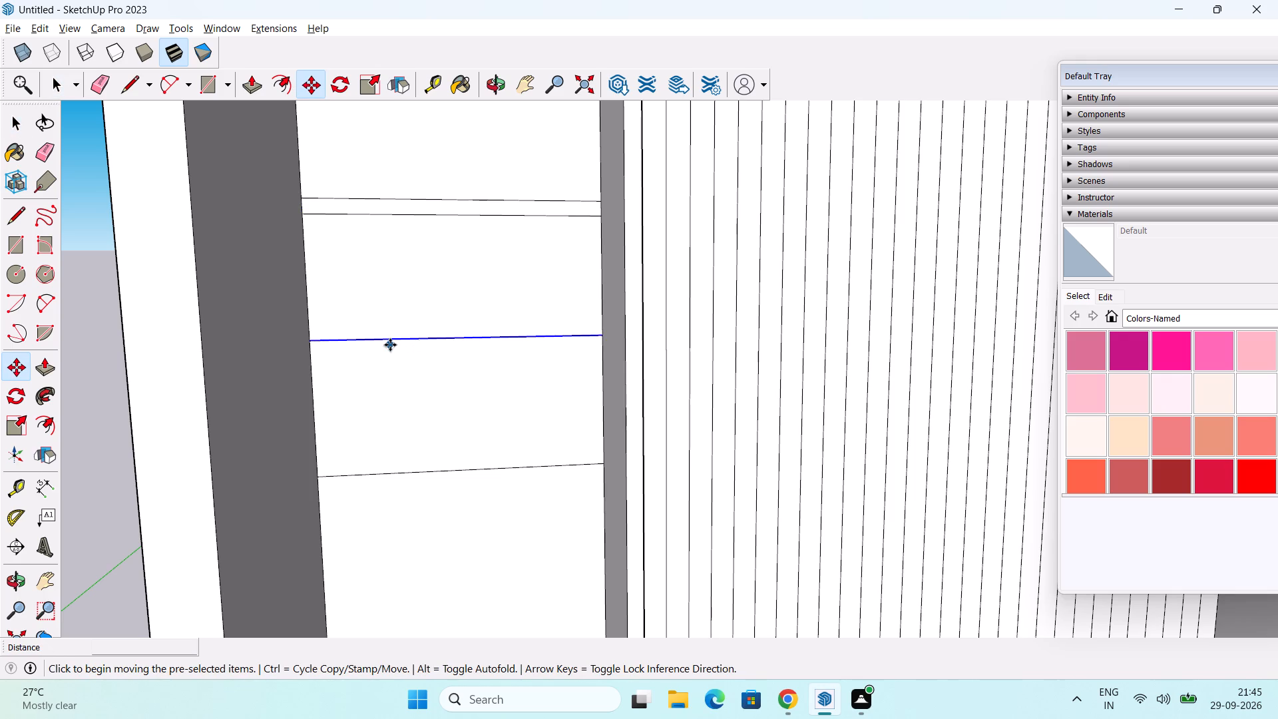
click(316, 344)
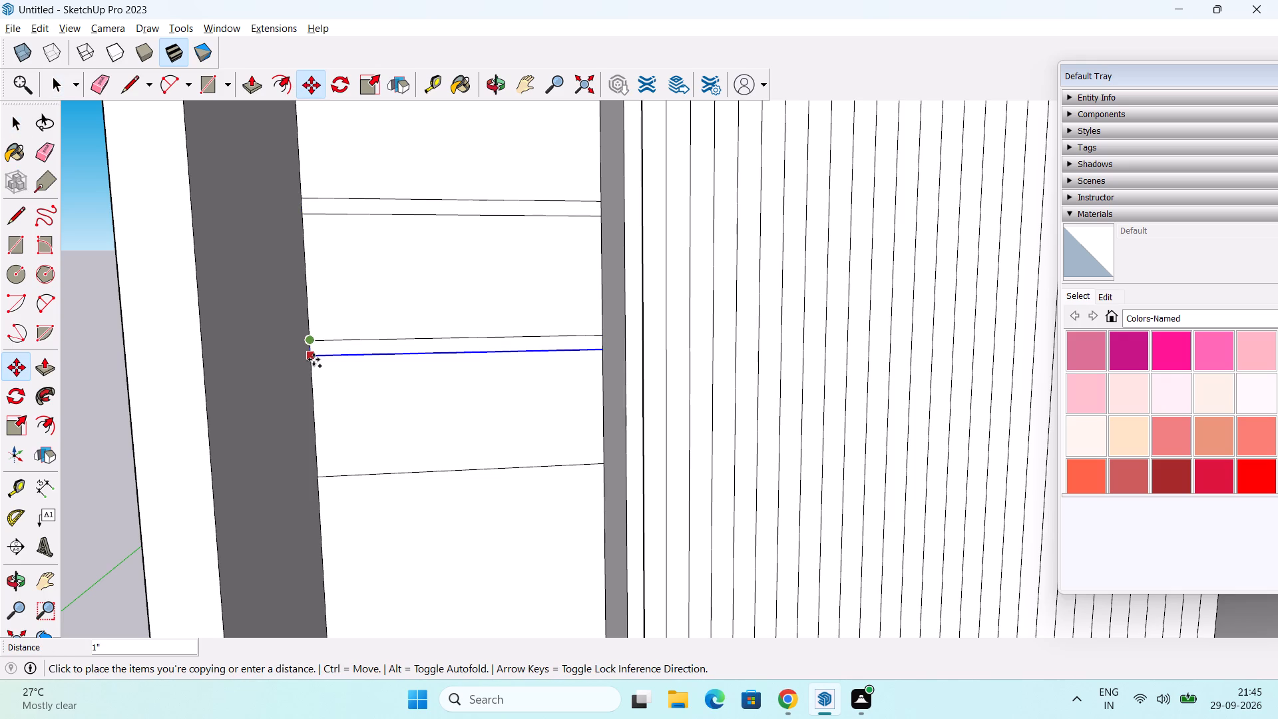
click(314, 359)
key(space)
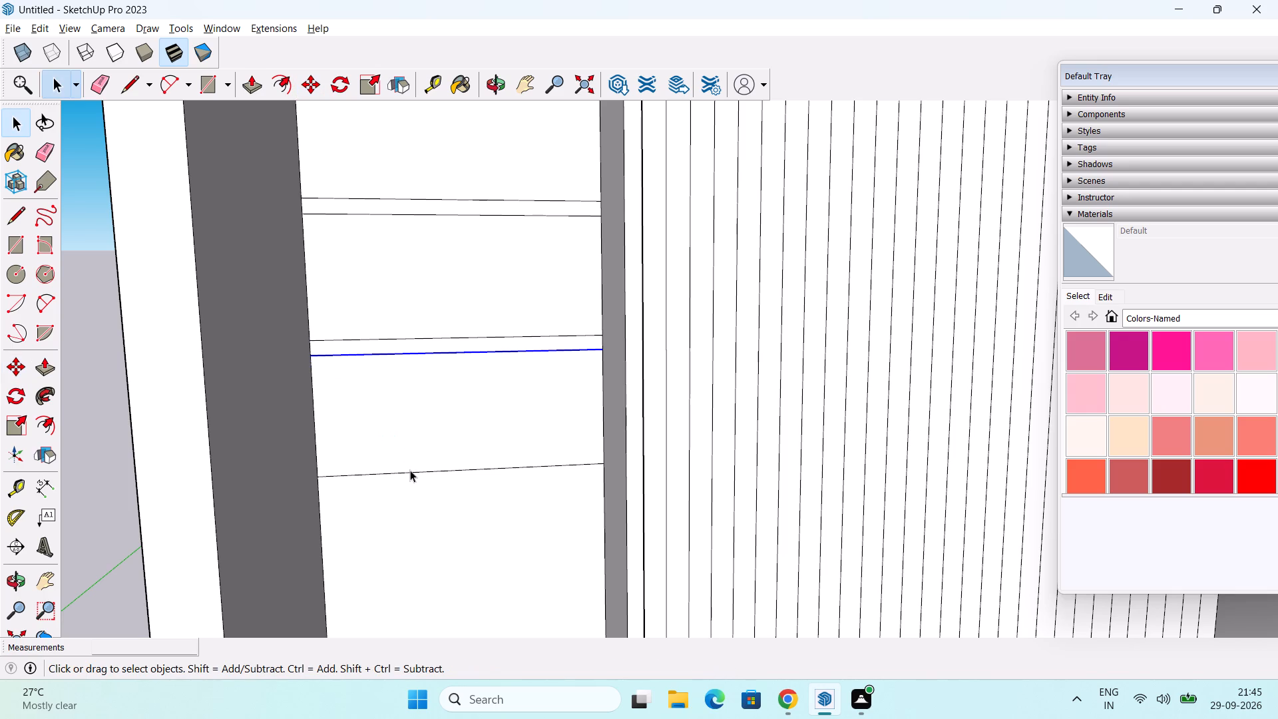
Copy the lowest remaining dividing line on the narrow back panel slightly downward to outline the third shelf strip.
click(410, 470)
click(413, 472)
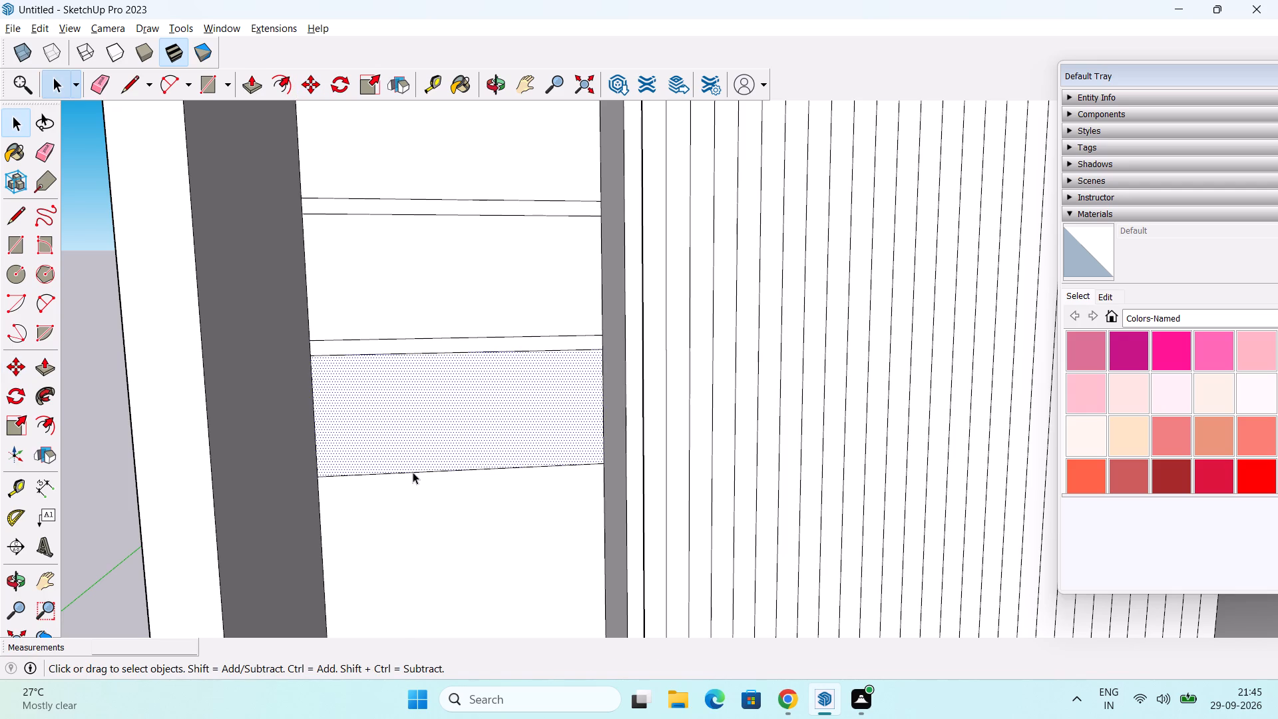
key(m)
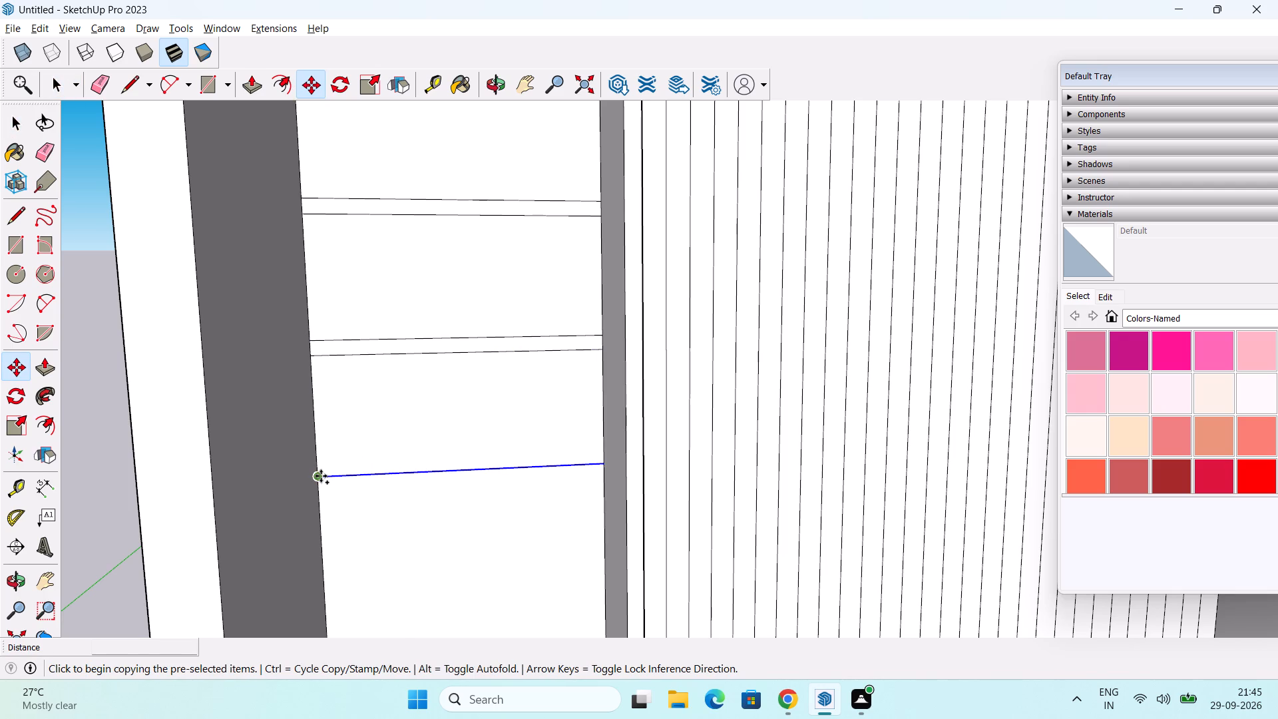
click(320, 476)
click(319, 489)
key(Escape)
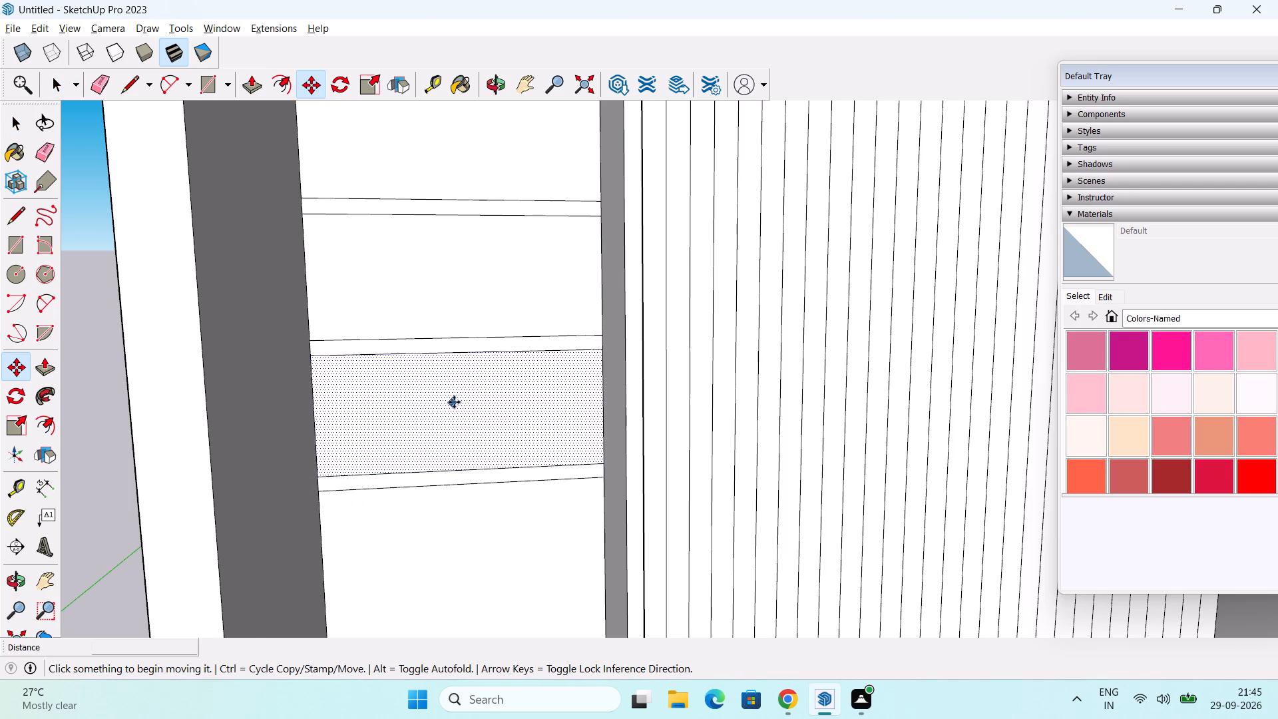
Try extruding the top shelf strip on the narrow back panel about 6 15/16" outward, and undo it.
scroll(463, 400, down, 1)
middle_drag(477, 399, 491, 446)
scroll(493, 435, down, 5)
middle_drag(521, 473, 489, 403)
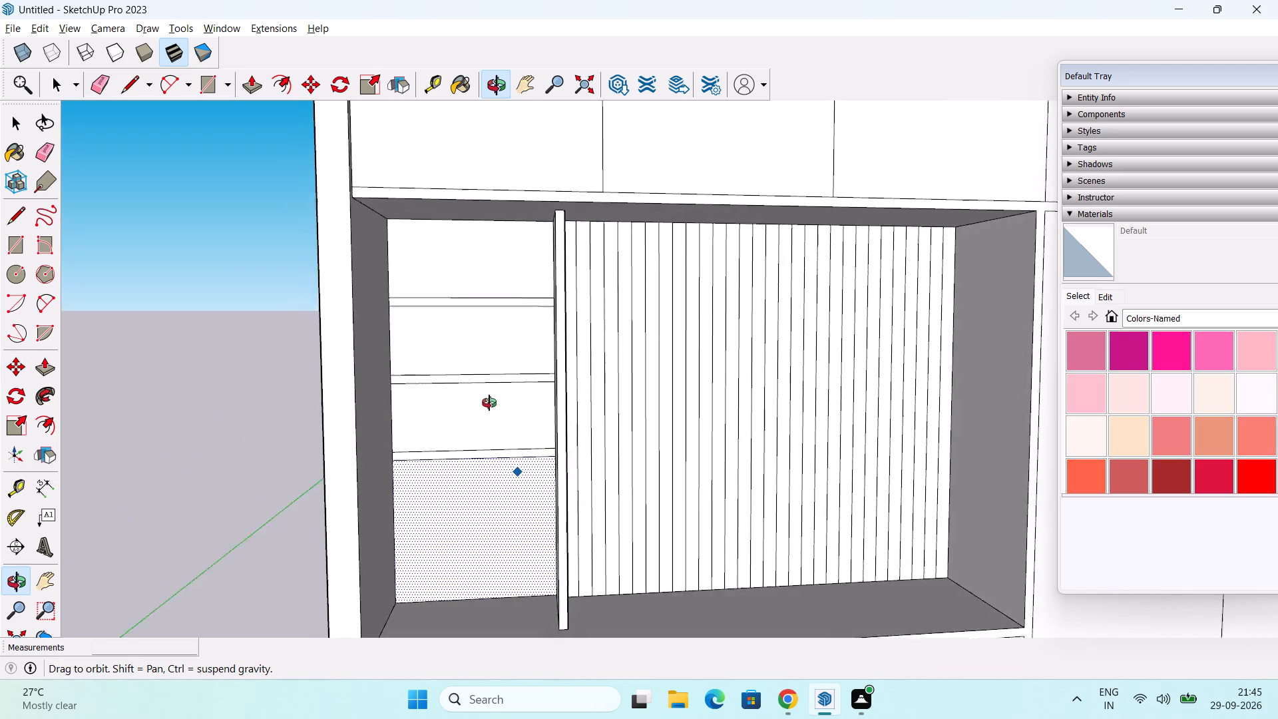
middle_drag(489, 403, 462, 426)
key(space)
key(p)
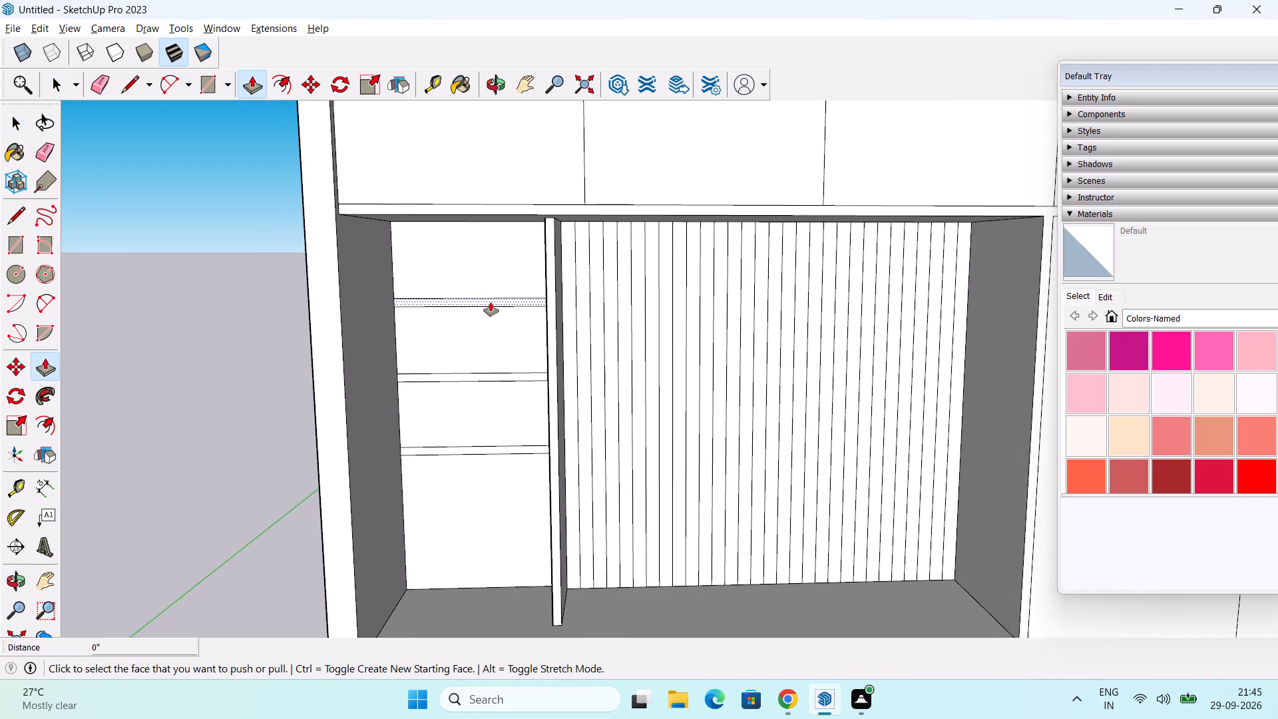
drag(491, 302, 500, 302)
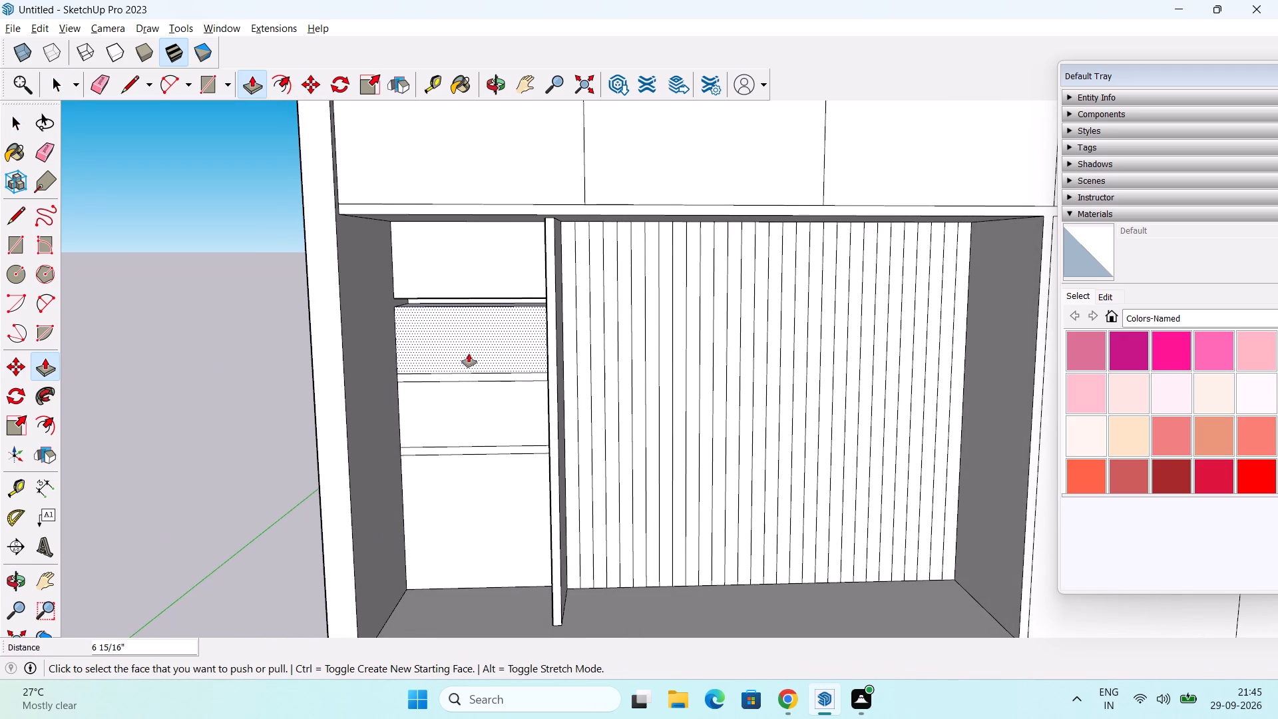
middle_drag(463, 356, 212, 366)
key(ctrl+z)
Extrude all three shelf strips on the narrow back panel about 11 3/4" outward to form the shelves.
middle_drag(441, 342, 443, 342)
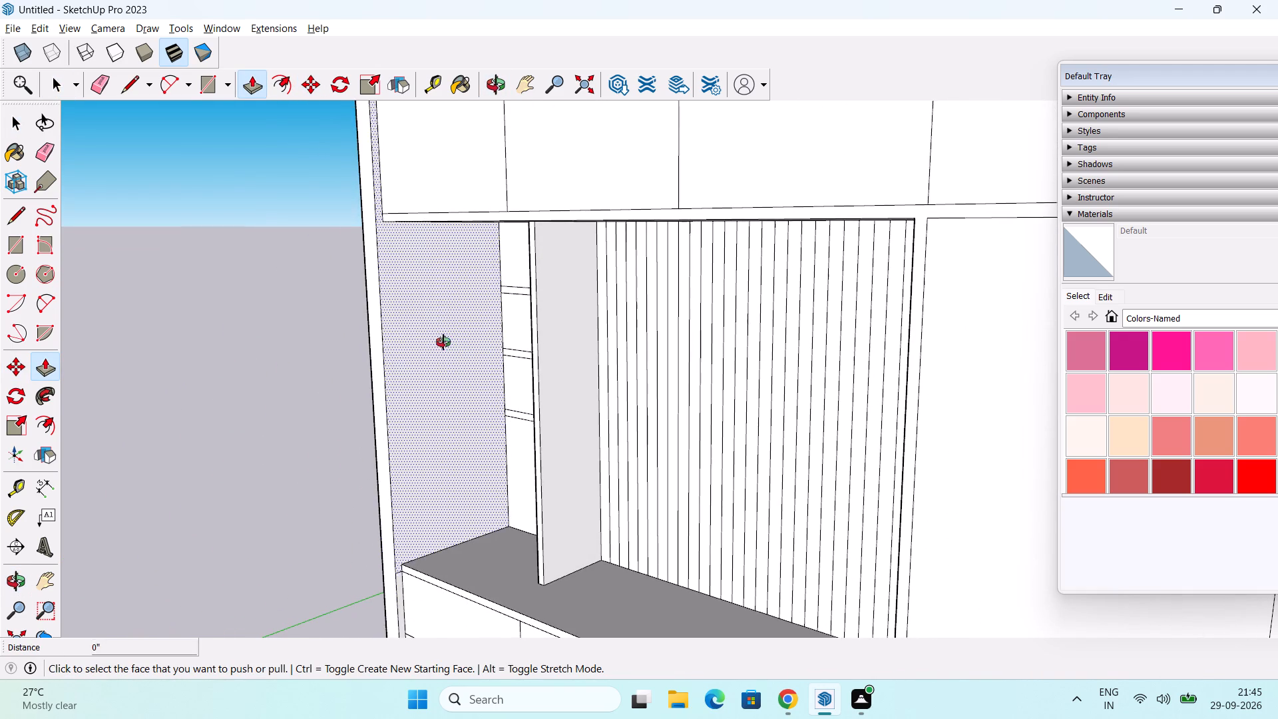
middle_drag(443, 342, 460, 346)
scroll(491, 282, up, 2)
click(515, 292)
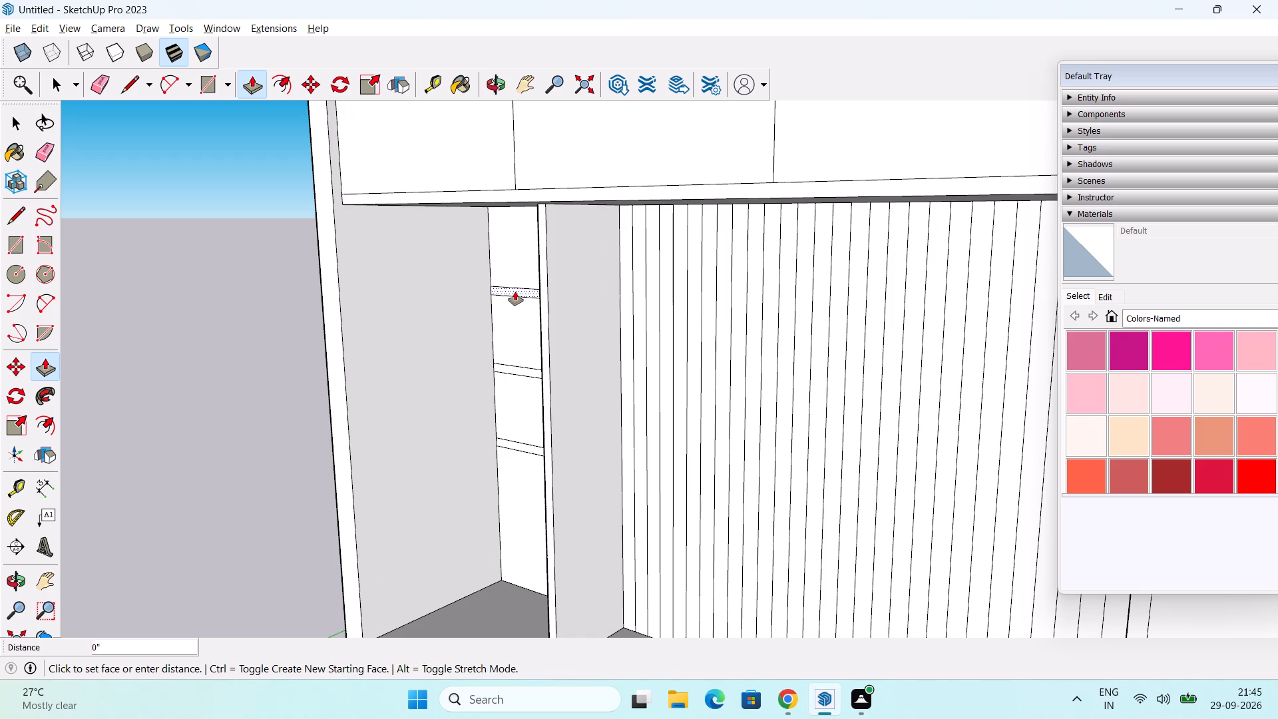
click(550, 334)
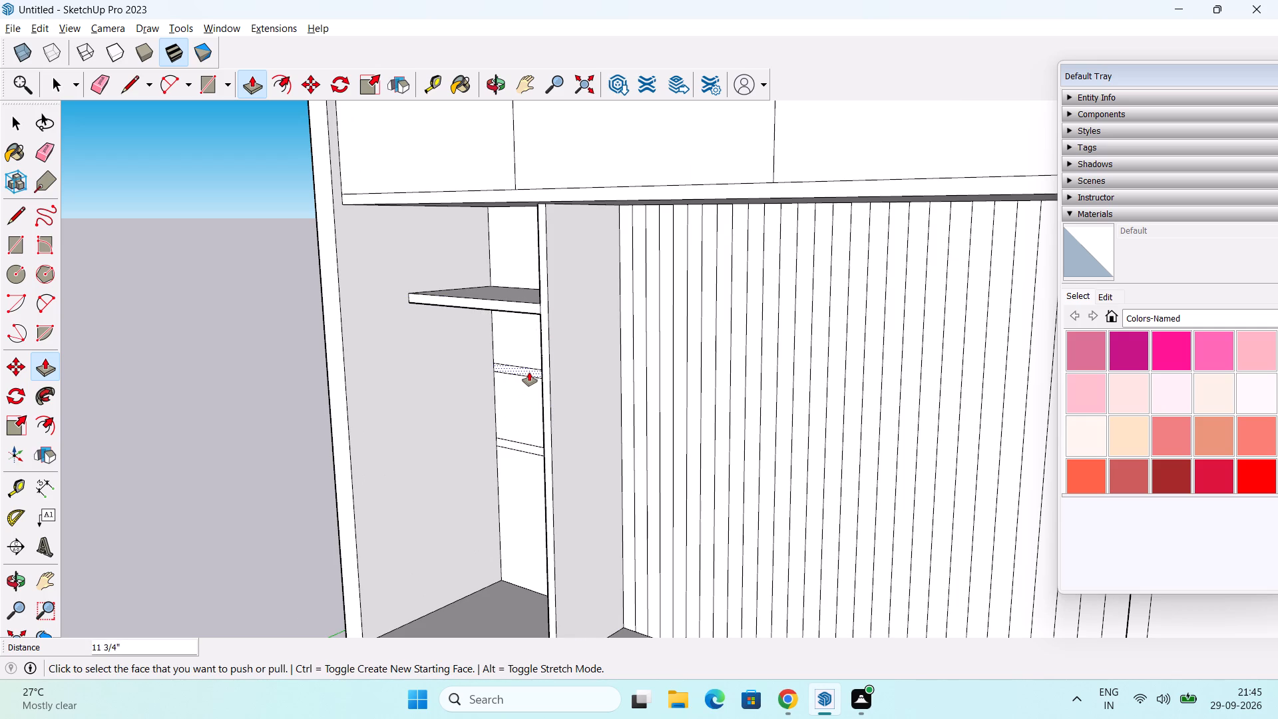
double_click(529, 372)
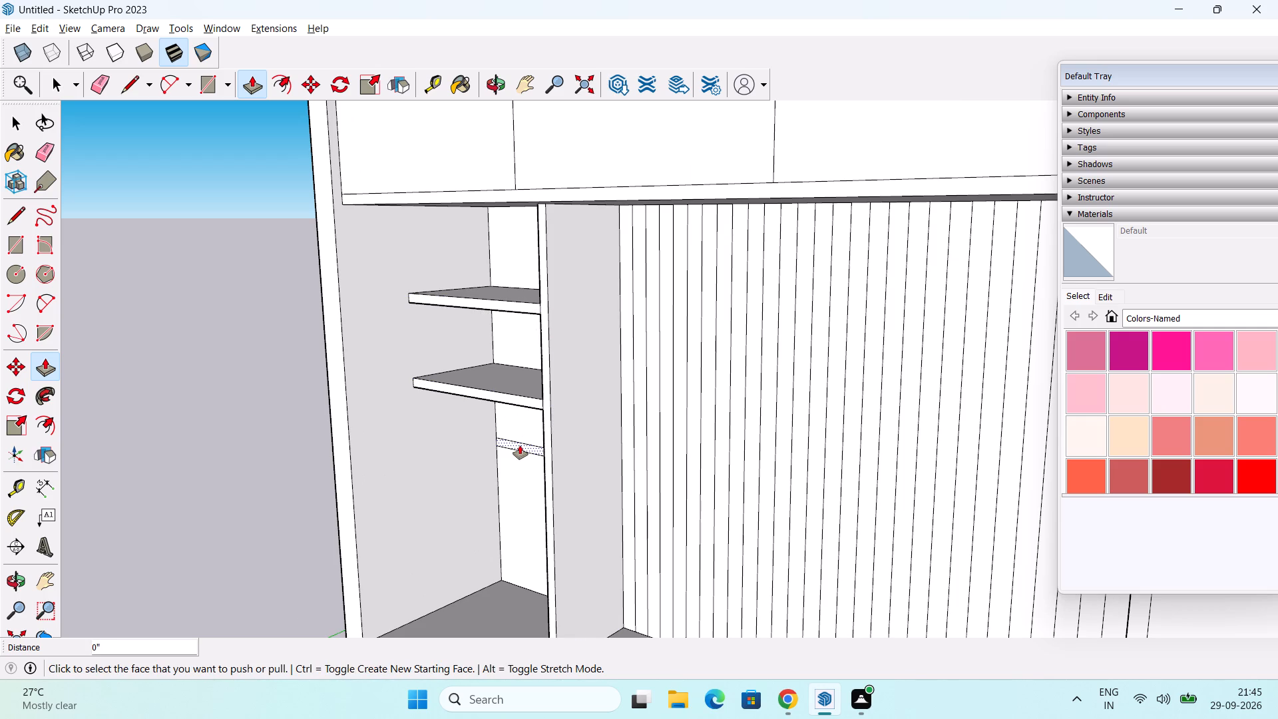
double_click(520, 445)
Extrude the first vertical strip of the fluted back panel, next to the divider, 1" outward.
scroll(520, 445, down, 2)
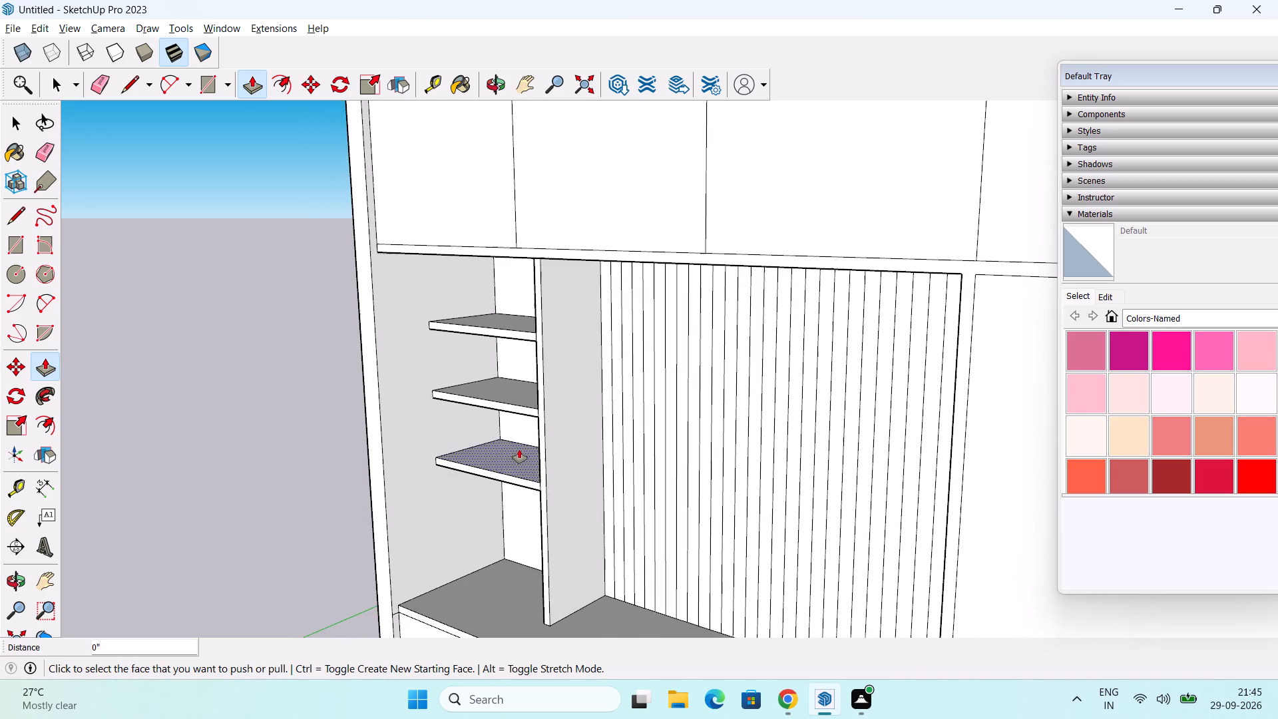
middle_drag(521, 499, 857, 429)
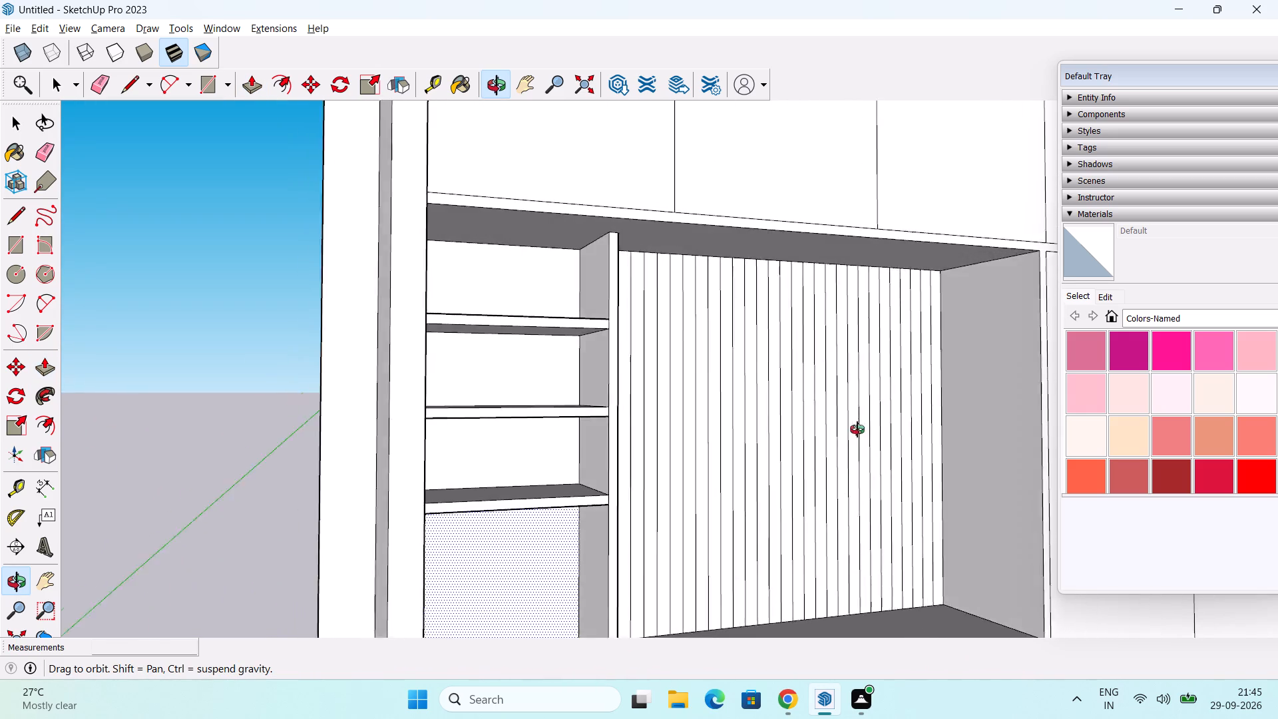
middle_drag(857, 429, 707, 449)
scroll(707, 449, down, 1)
middle_drag(712, 443, 675, 467)
scroll(650, 426, up, 4)
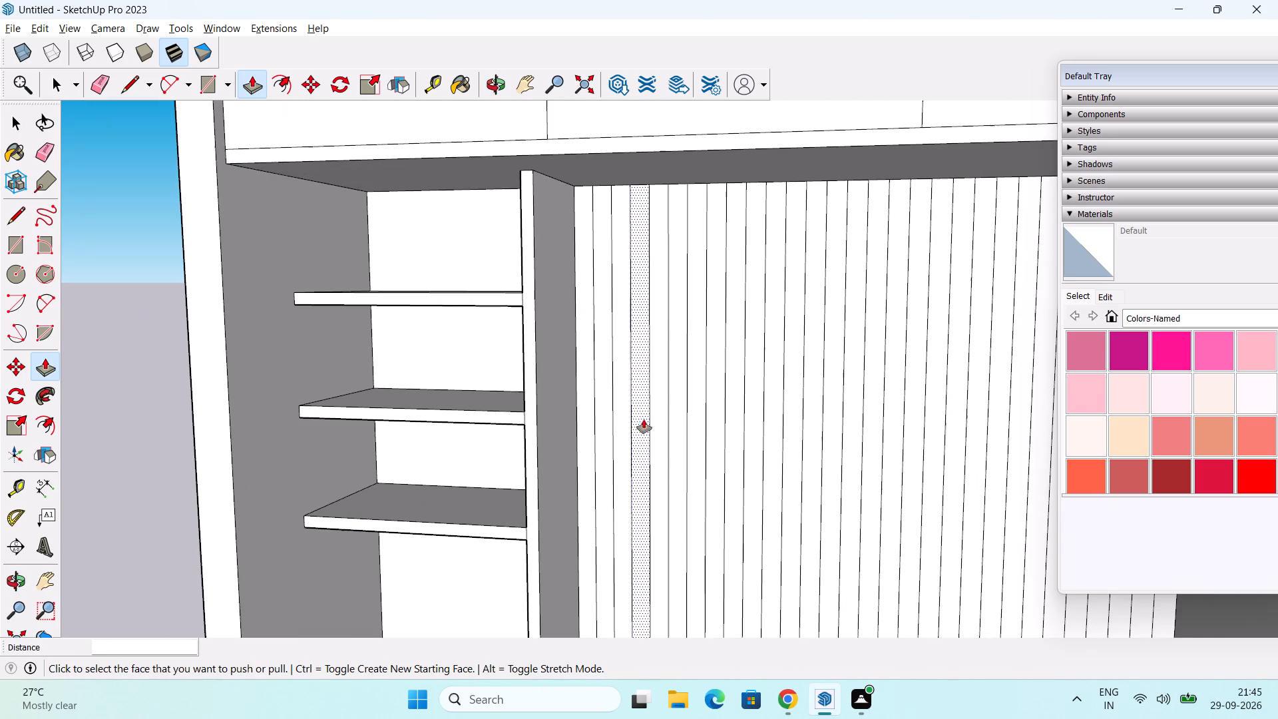
scroll(777, 421, down, 4)
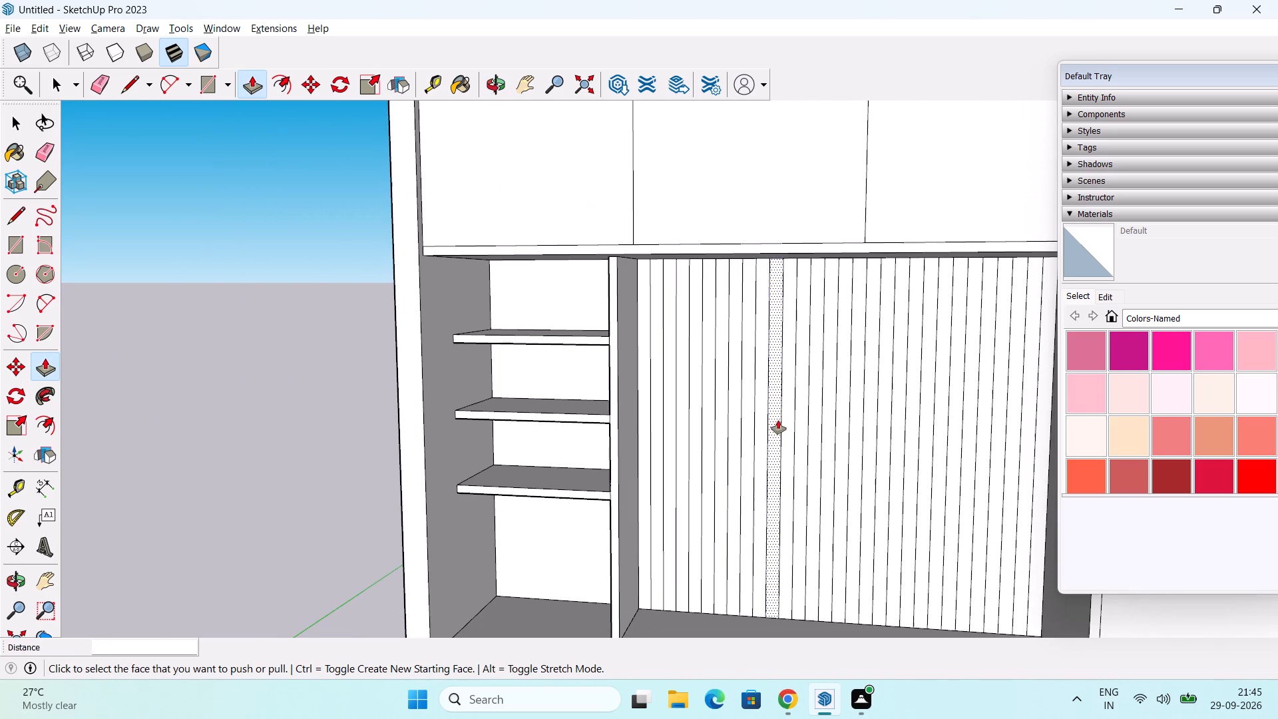
scroll(690, 429, up, 2)
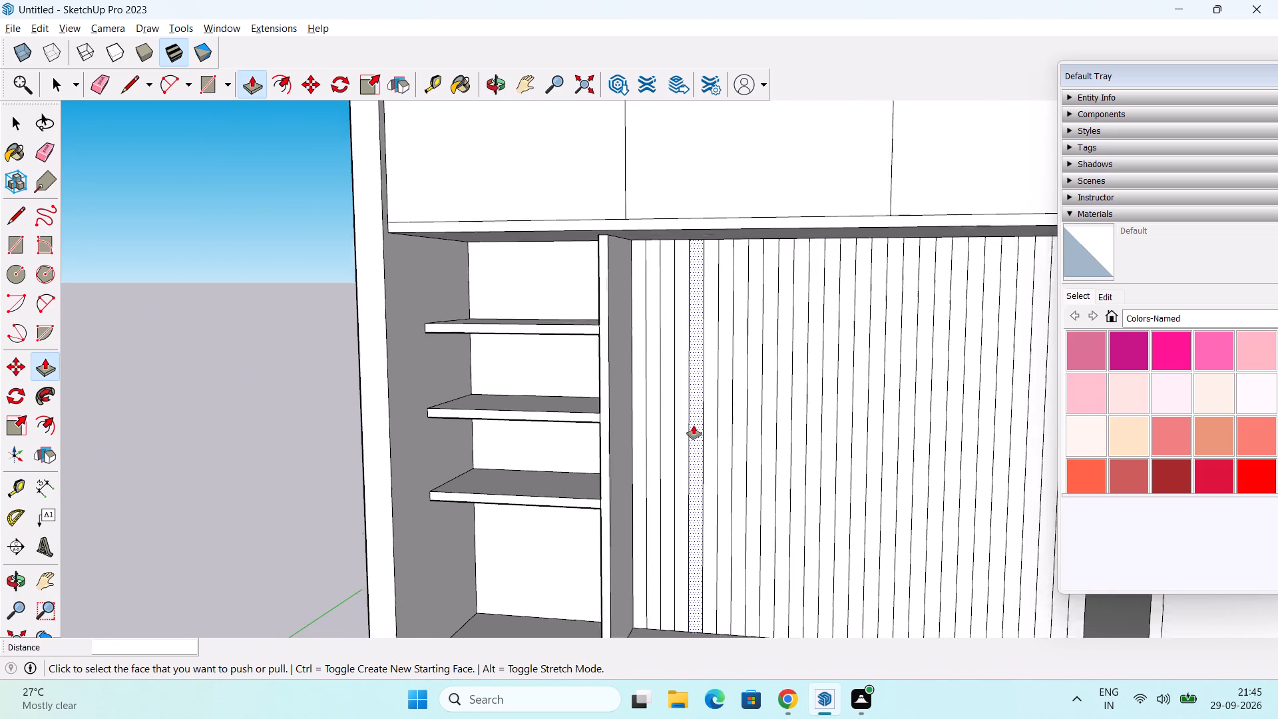
scroll(694, 425, up, 1)
click(625, 427)
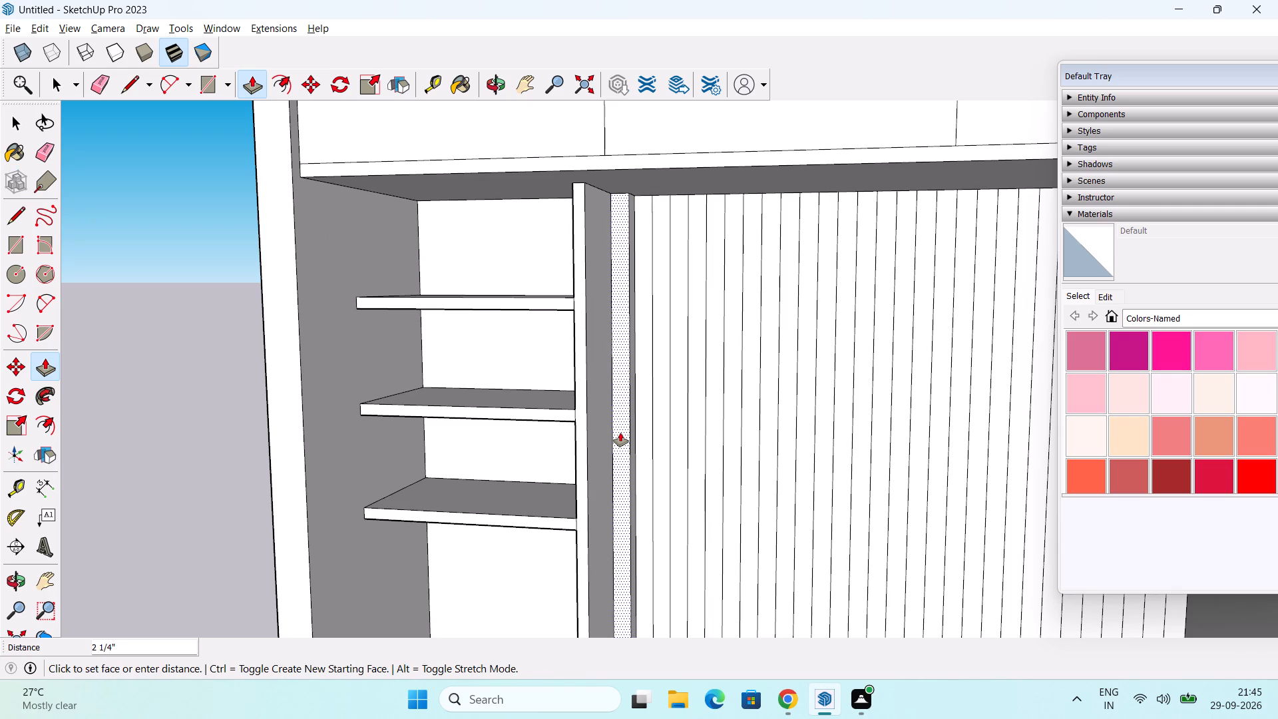
text(1")
key(Return)
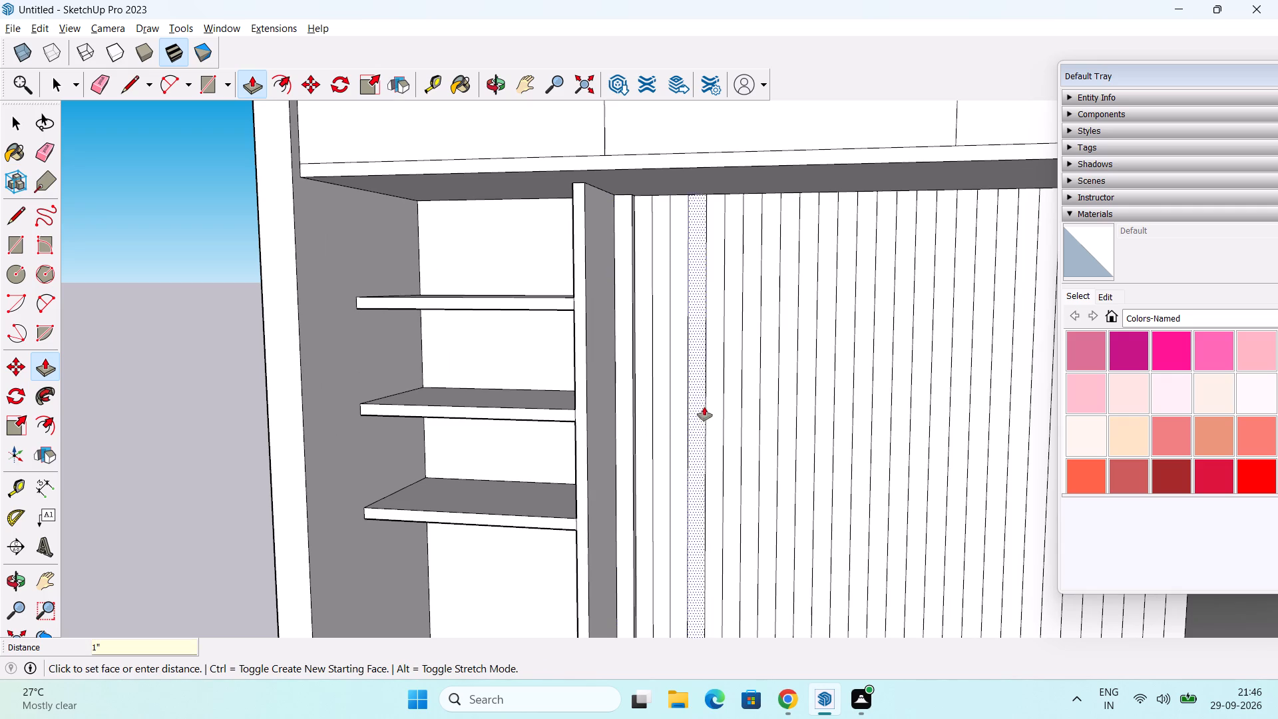
Repeat the 1" outward extrusion on every other remaining vertical strip across the fluted back panel.
scroll(627, 342, up, 4)
middle_drag(658, 358, 573, 379)
scroll(736, 341, down, 6)
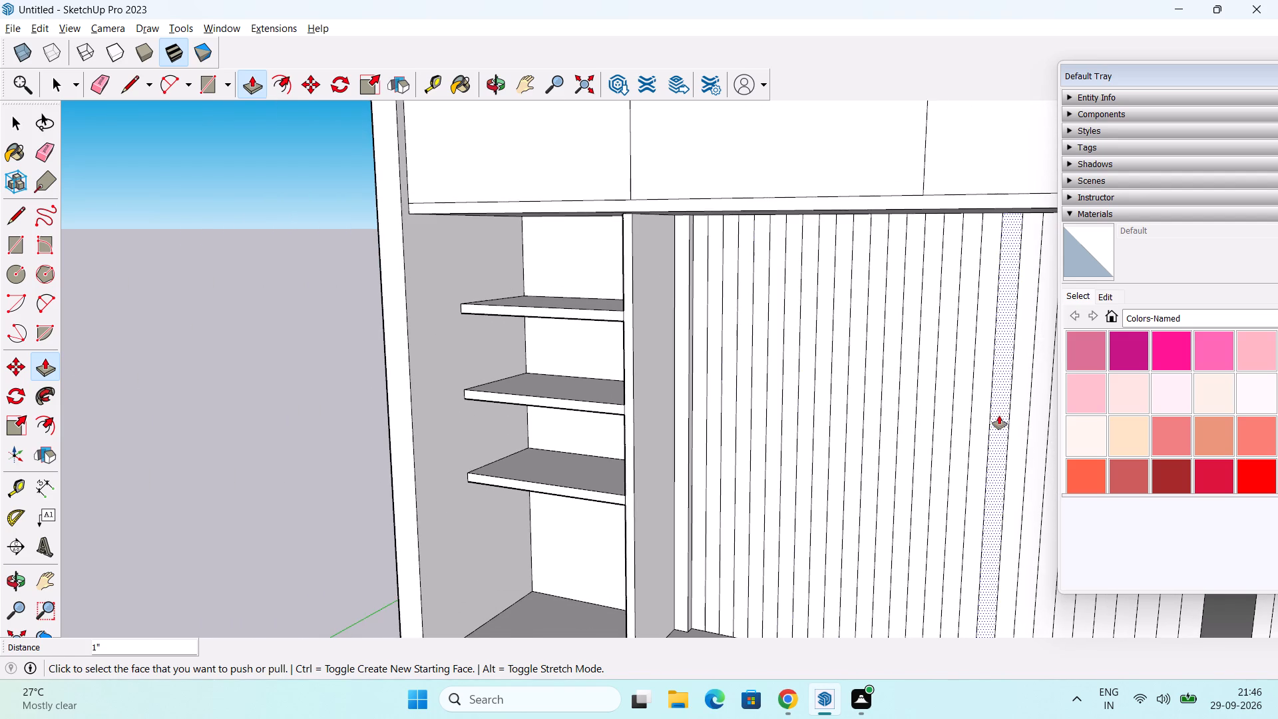
shift+middle_drag(996, 415, 630, 369)
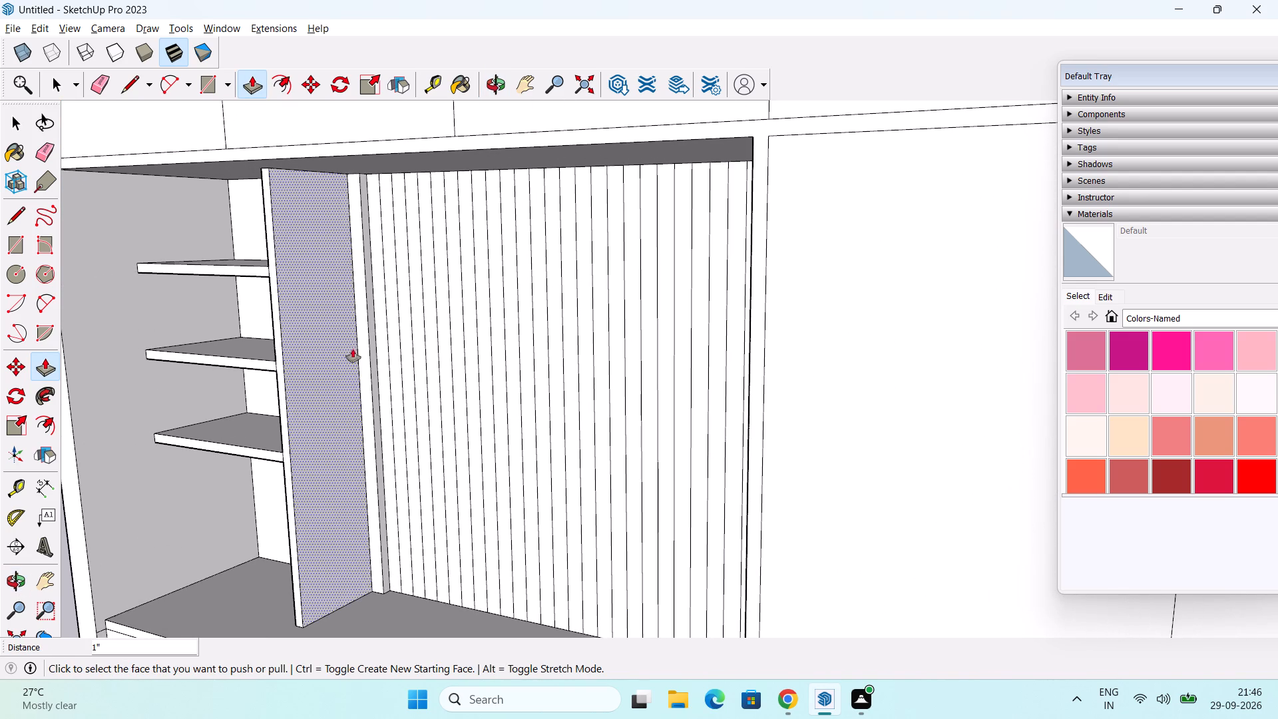
scroll(363, 355, up, 3)
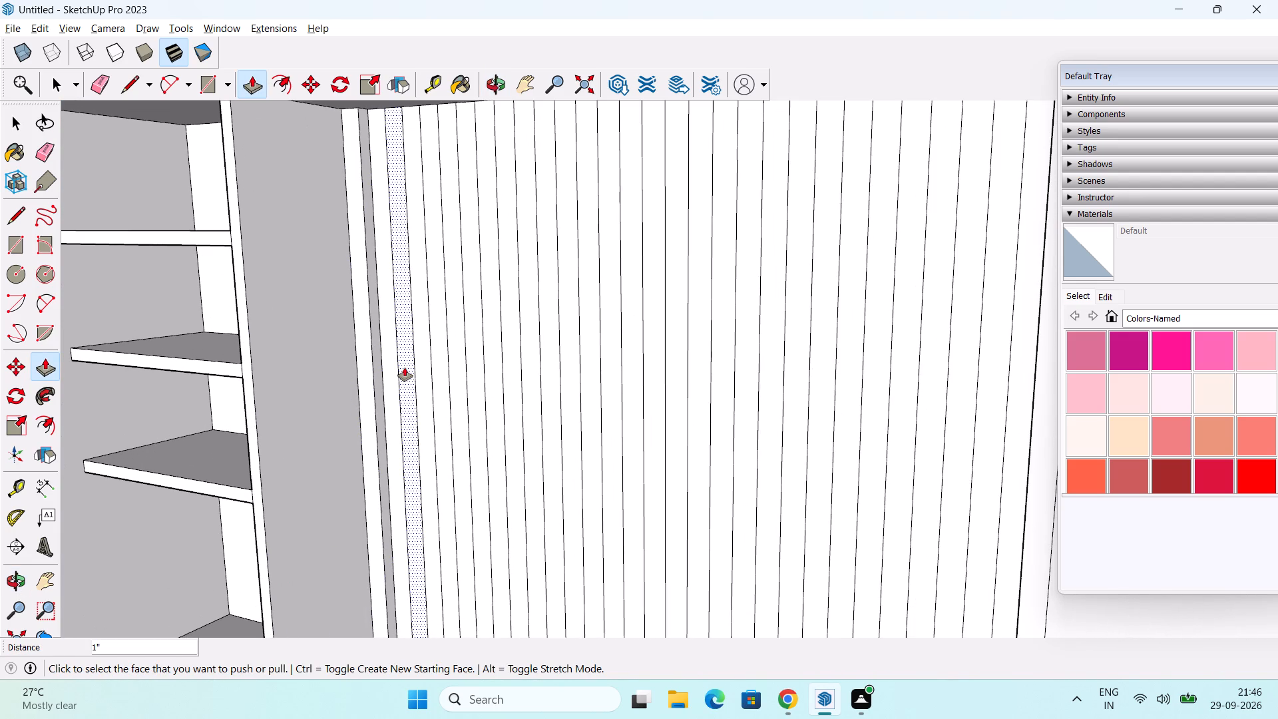
double_click(405, 367)
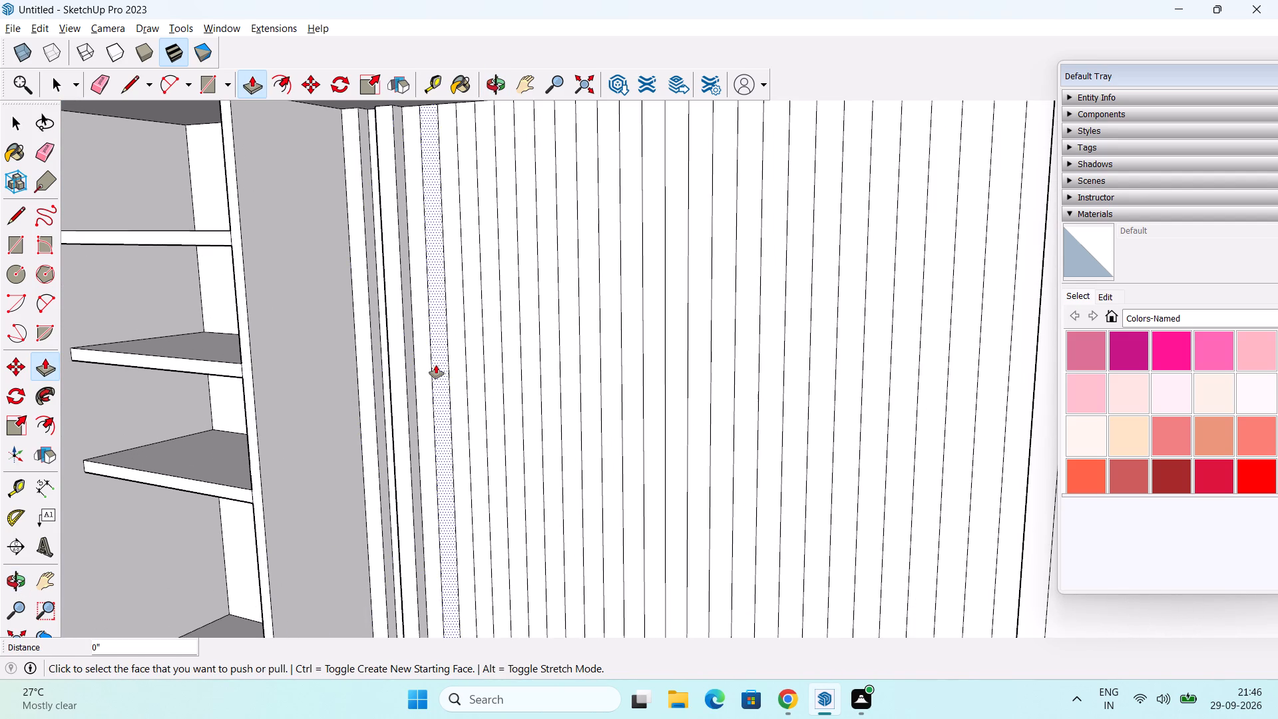
double_click(436, 365)
double_click(477, 367)
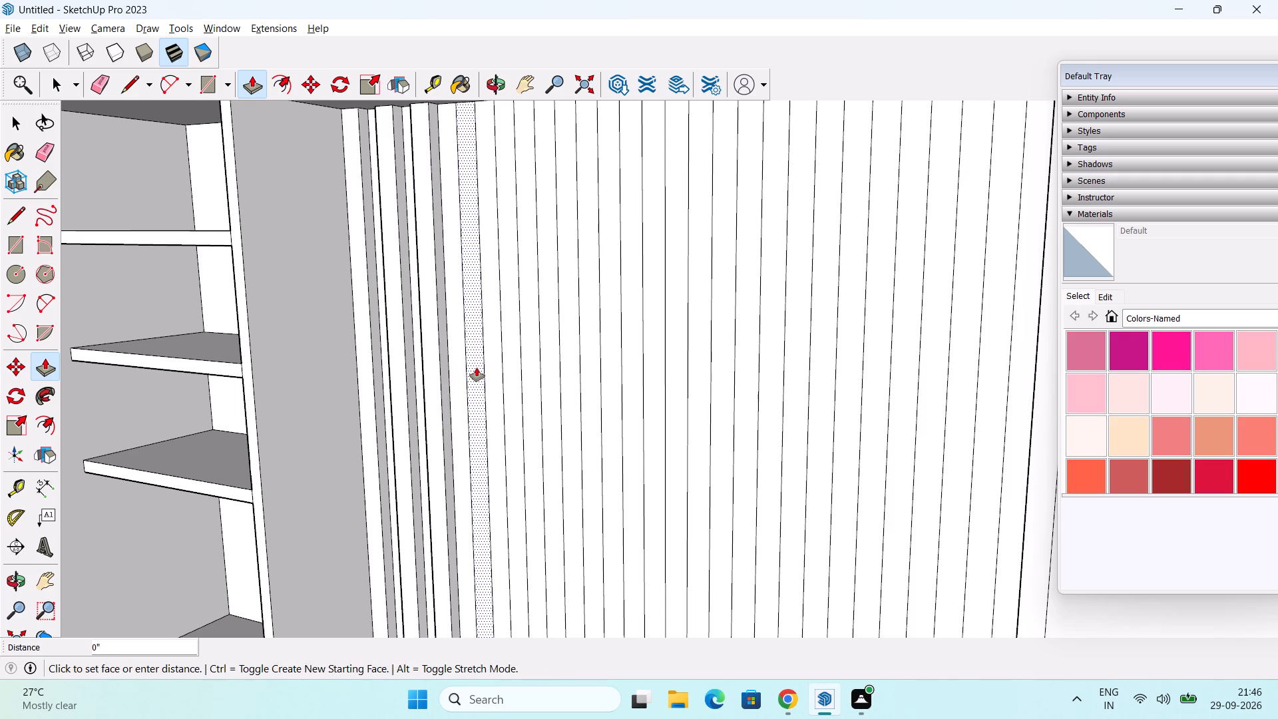
double_click(508, 366)
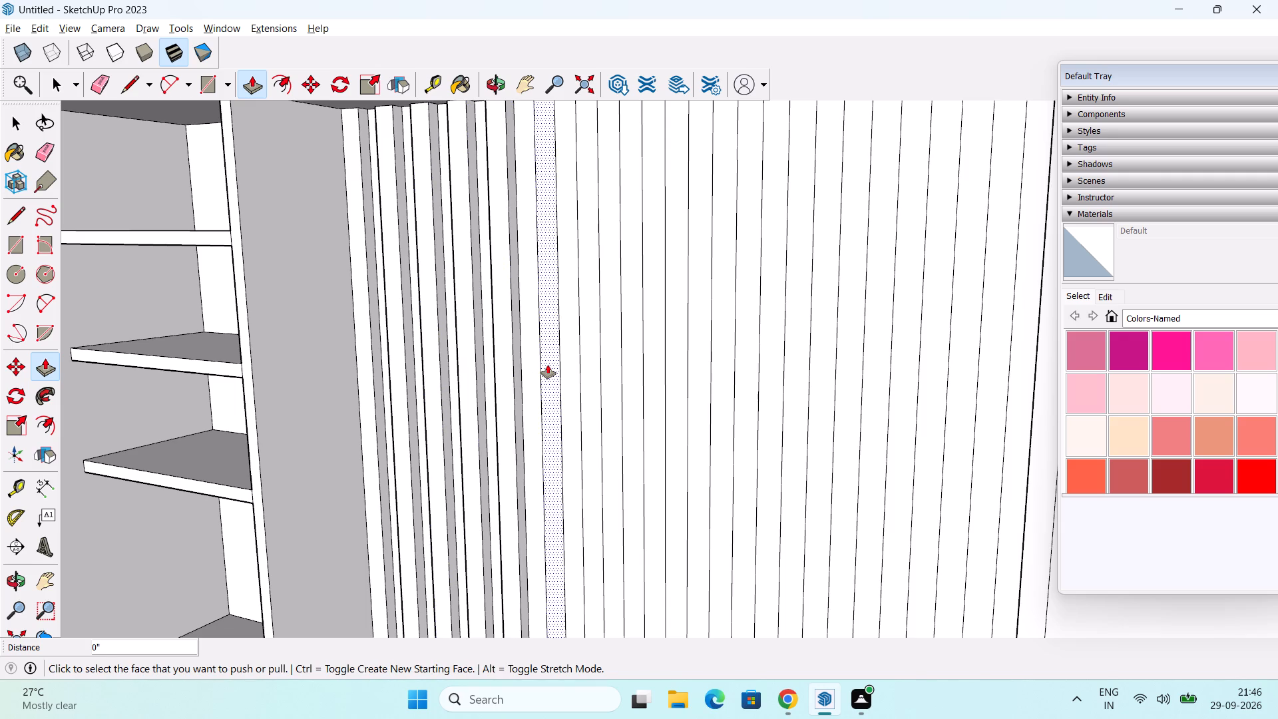
double_click(548, 365)
double_click(592, 367)
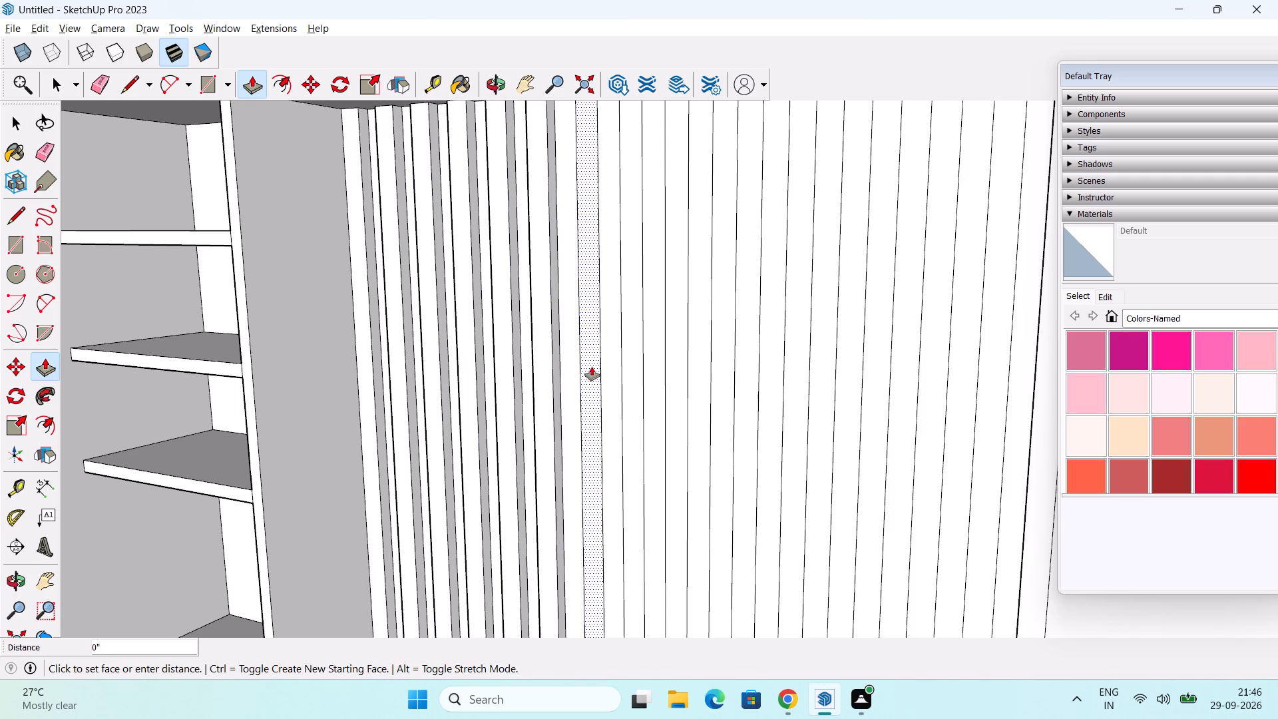
double_click(637, 375)
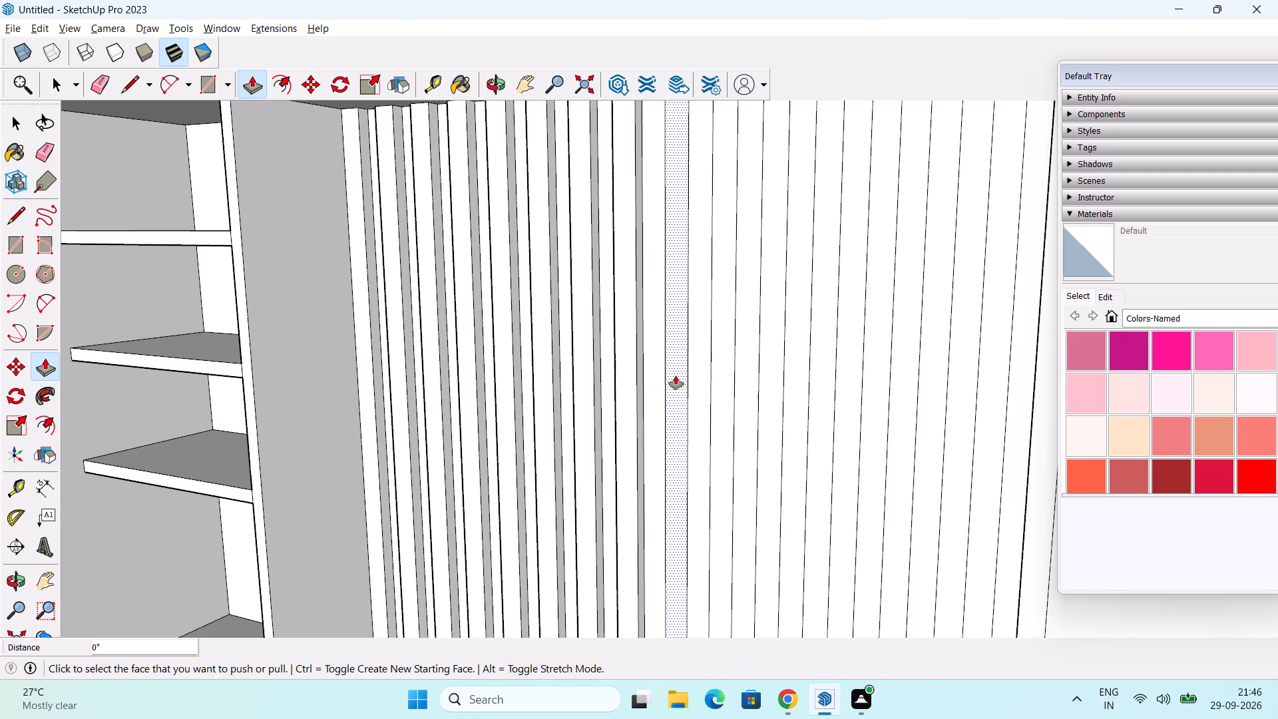
double_click(676, 375)
double_click(720, 386)
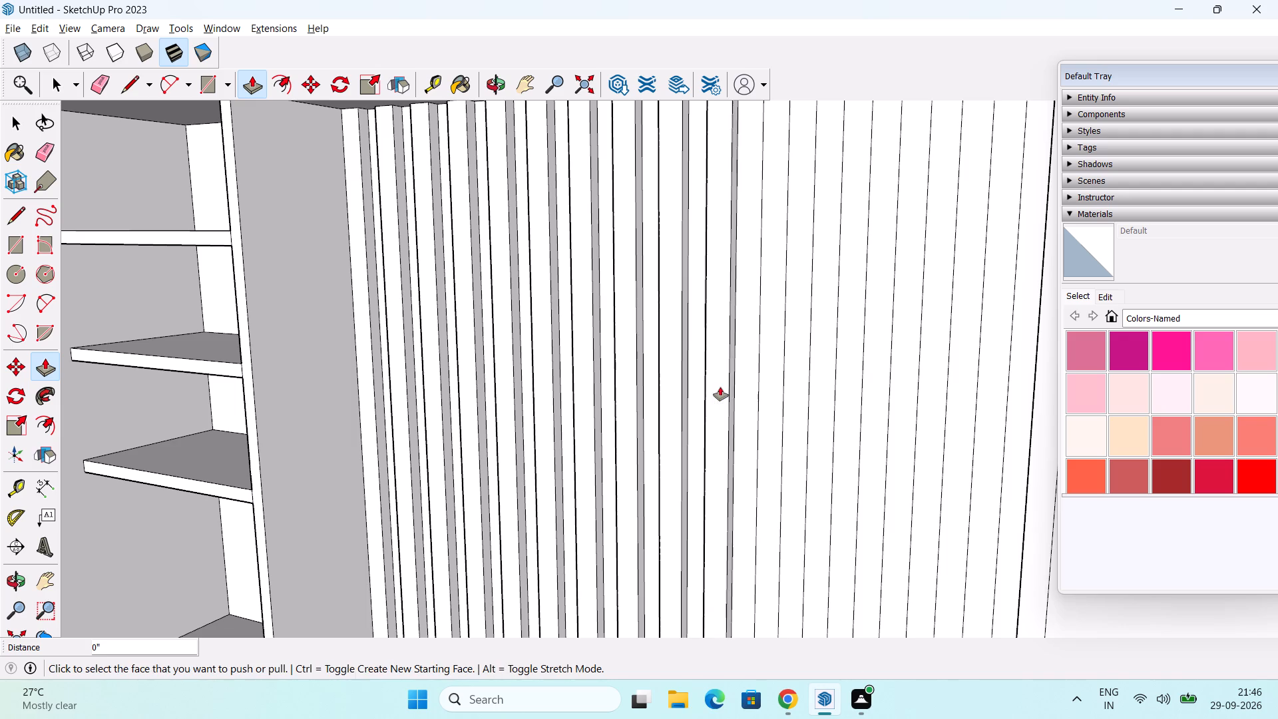
double_click(778, 398)
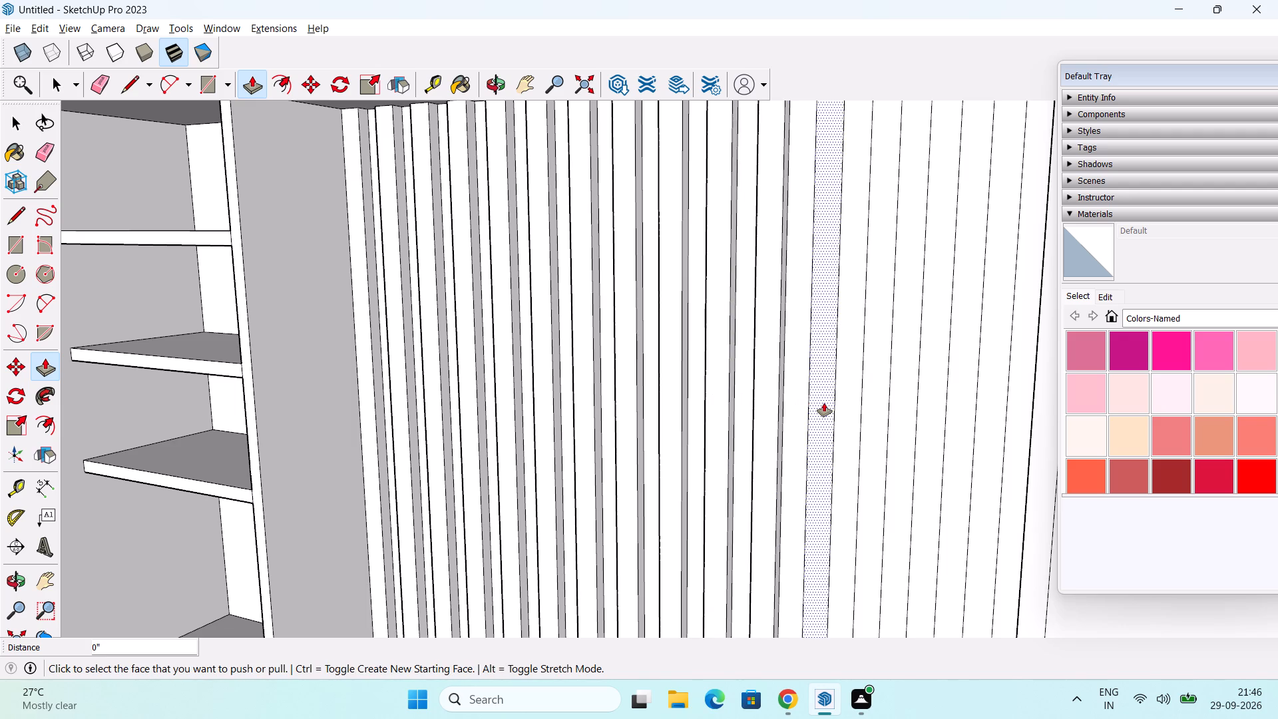
double_click(821, 404)
double_click(871, 409)
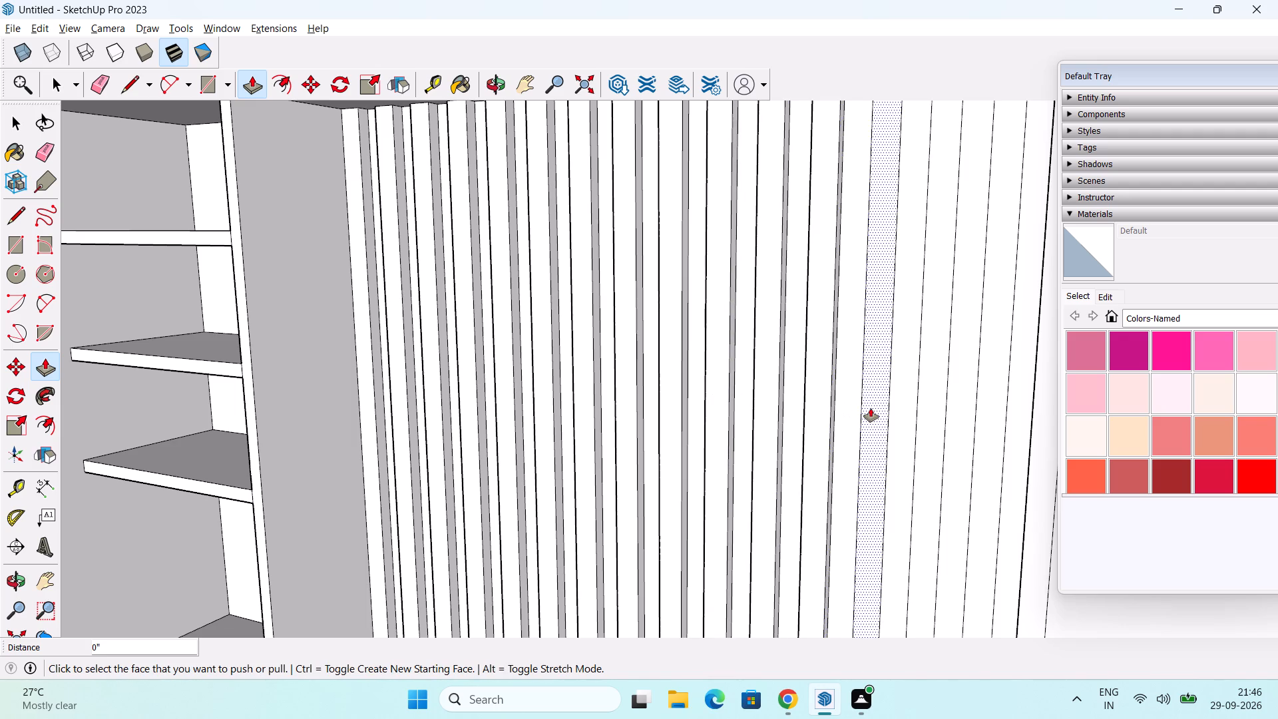
double_click(927, 414)
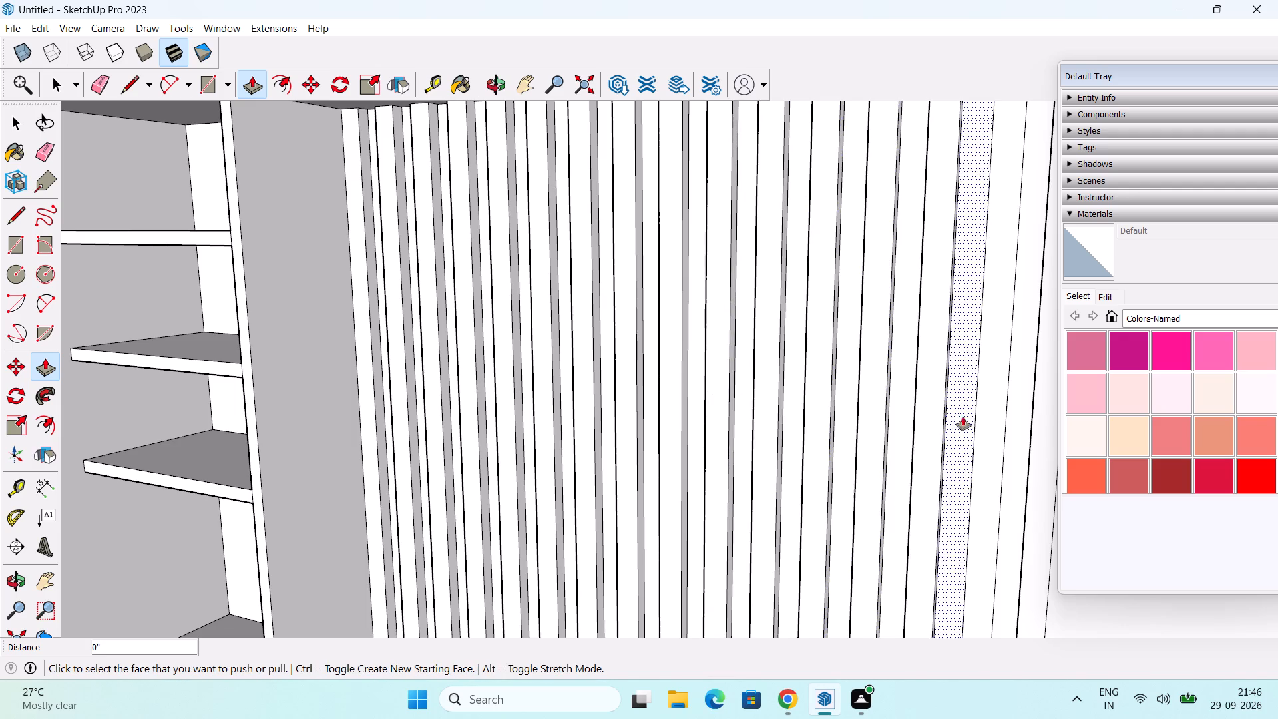
double_click(988, 418)
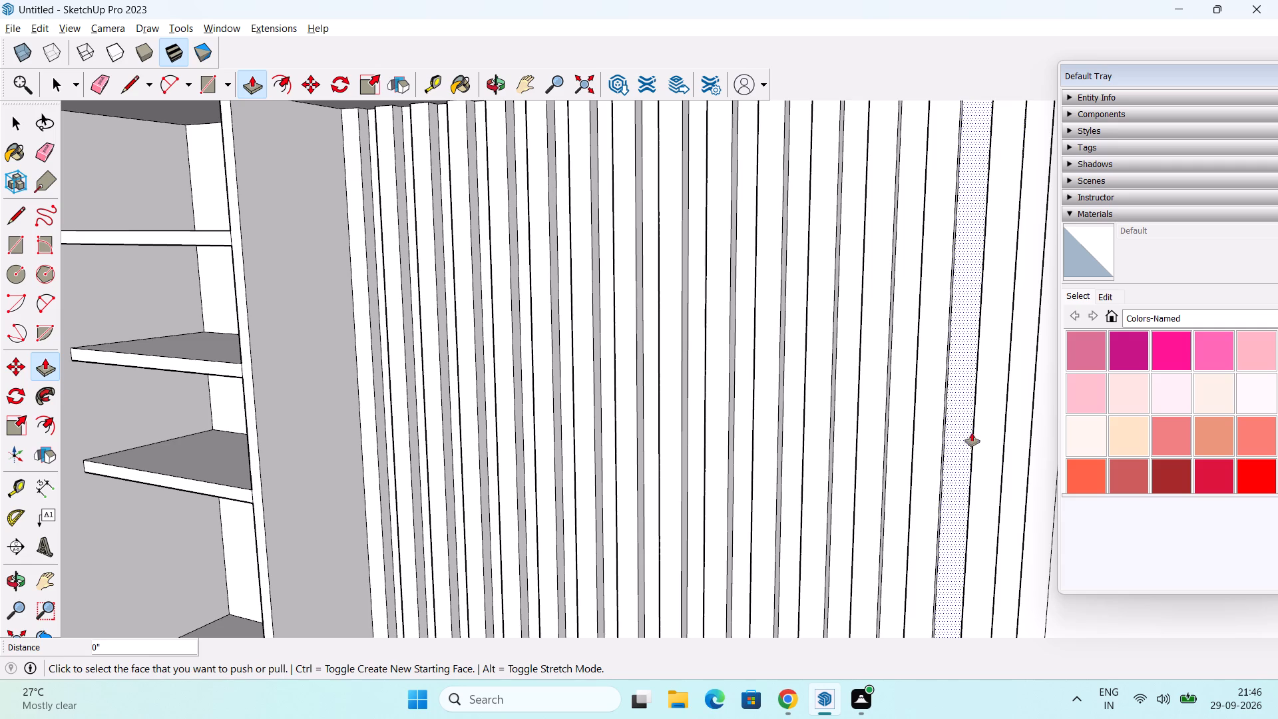
Examine the shelves, the fluted back panel and the whole wardrobe block from several angles and distances.
middle_drag(972, 433, 1201, 475)
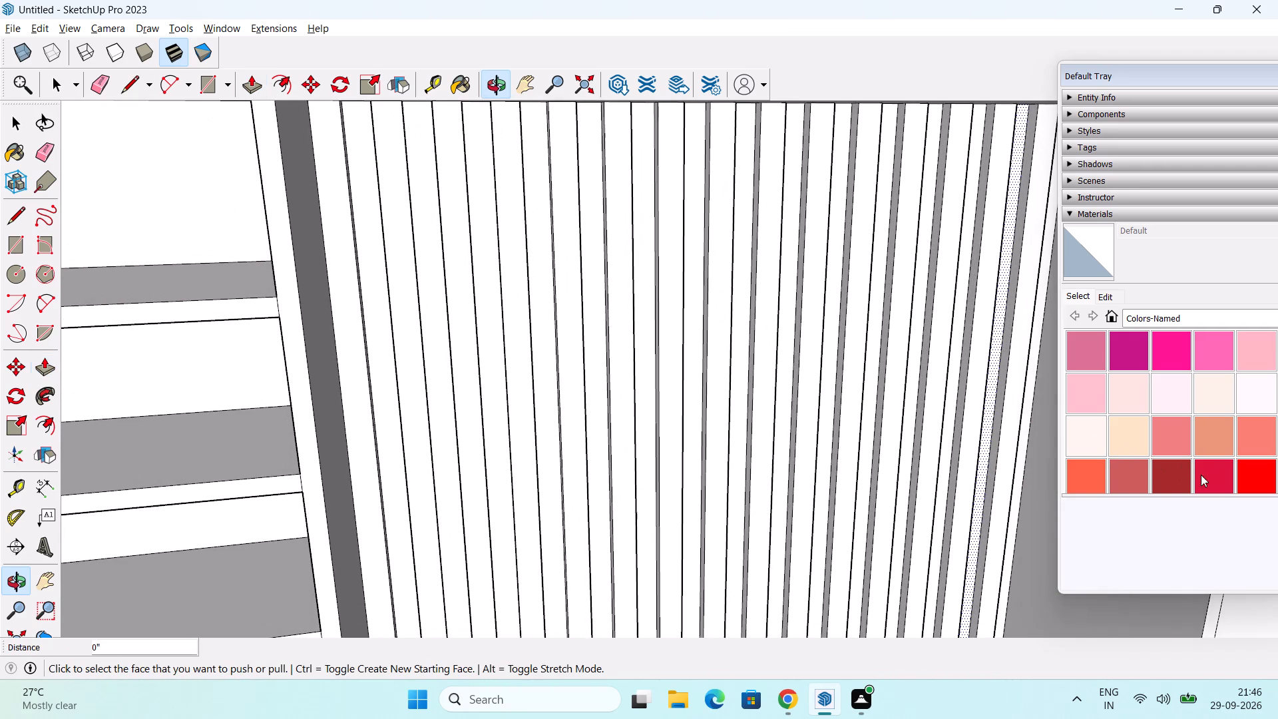
scroll(1026, 475, down, 4)
middle_drag(1022, 461, 944, 450)
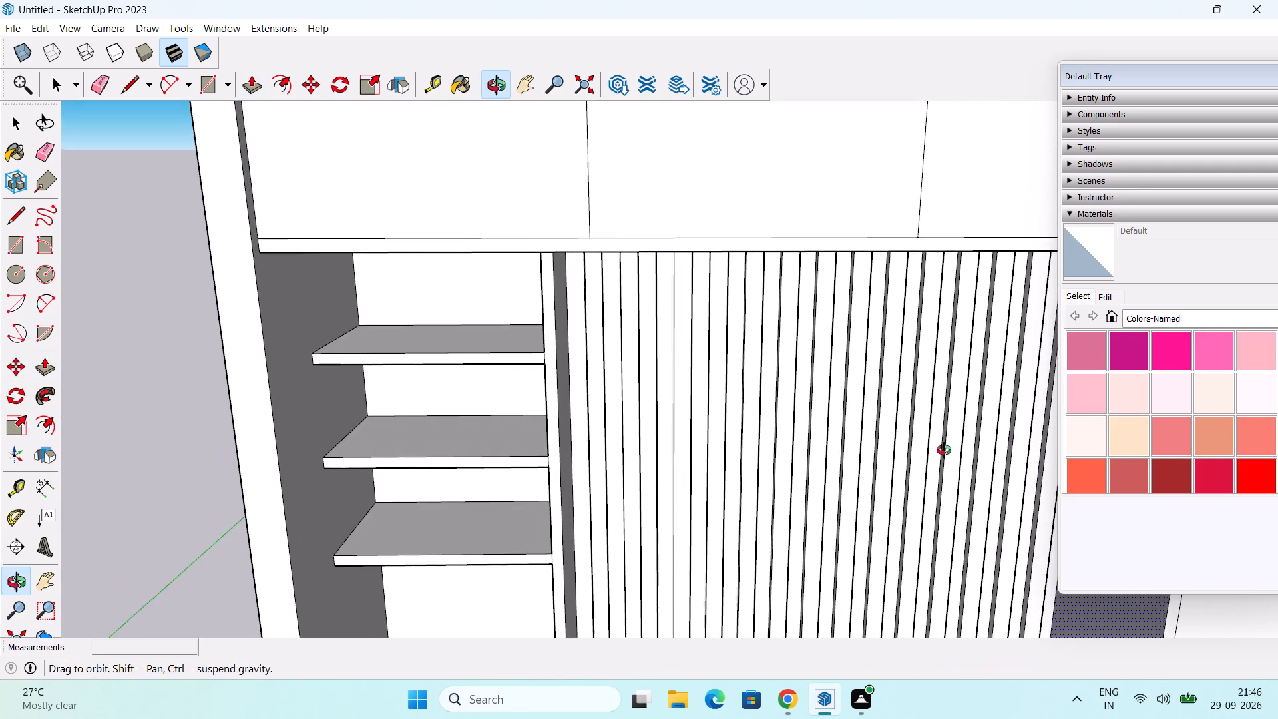
middle_drag(944, 450, 943, 449)
scroll(851, 507, down, 1)
middle_drag(858, 525, 606, 495)
scroll(674, 439, down, 5)
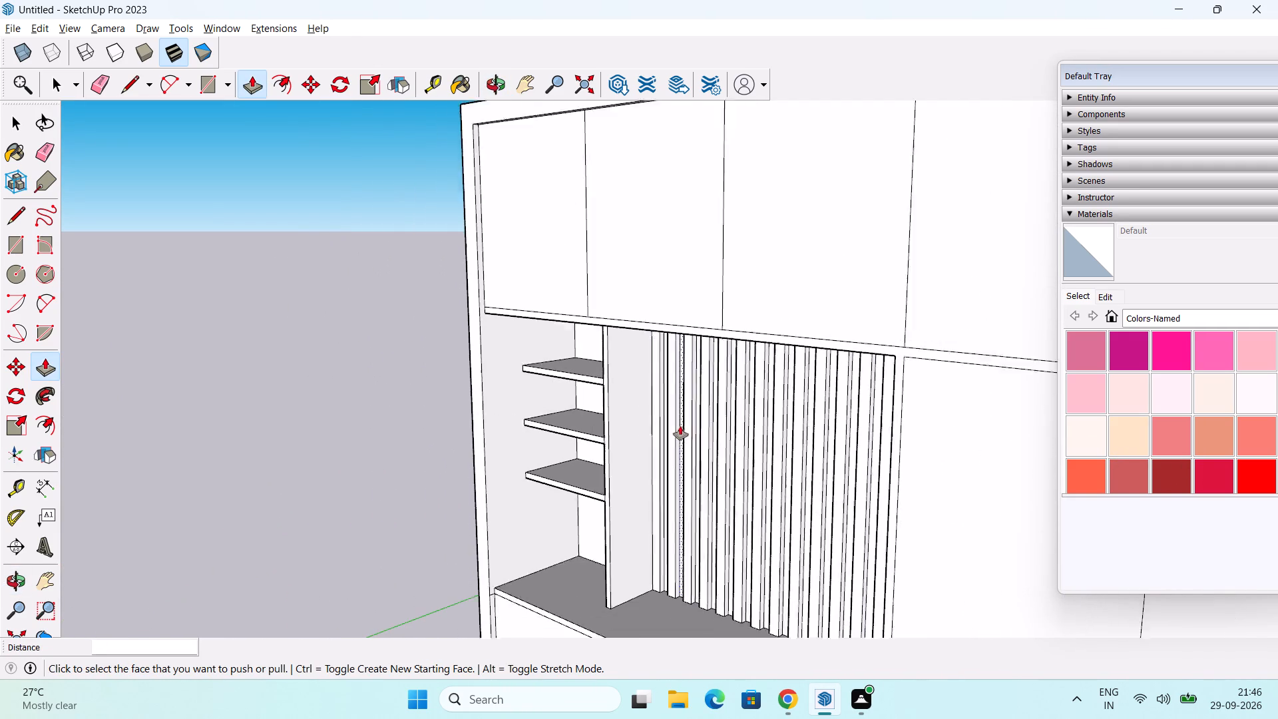
scroll(680, 426, down, 1)
key(space)
scroll(505, 477, down, 1)
middle_drag(613, 477, 722, 465)
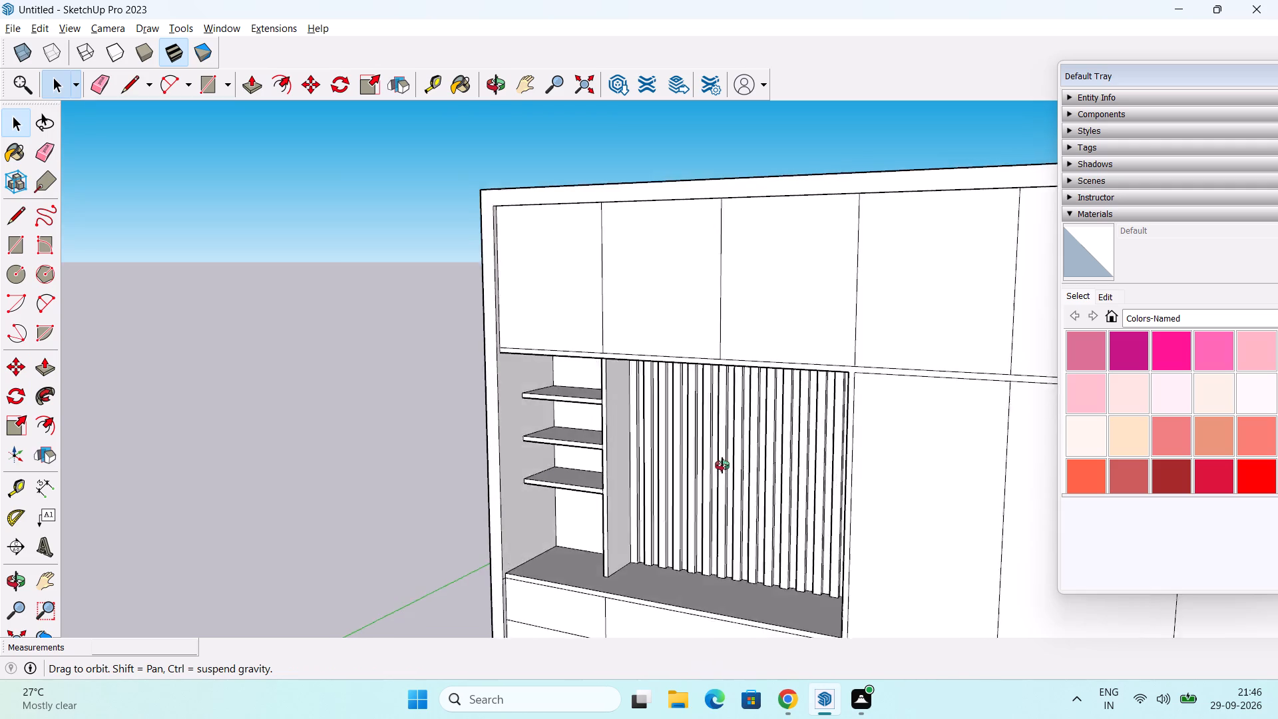
middle_drag(722, 465, 712, 467)
middle_drag(671, 462, 684, 350)
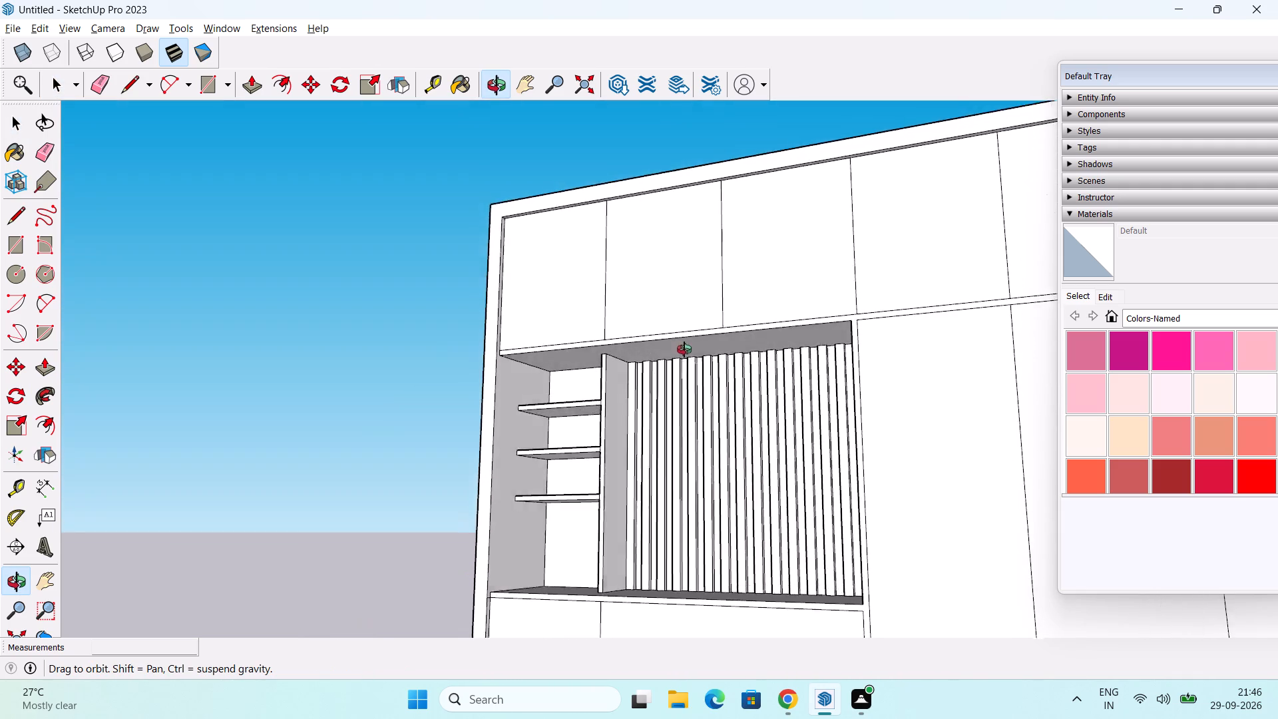
middle_drag(684, 350, 699, 356)
scroll(704, 356, down, 6)
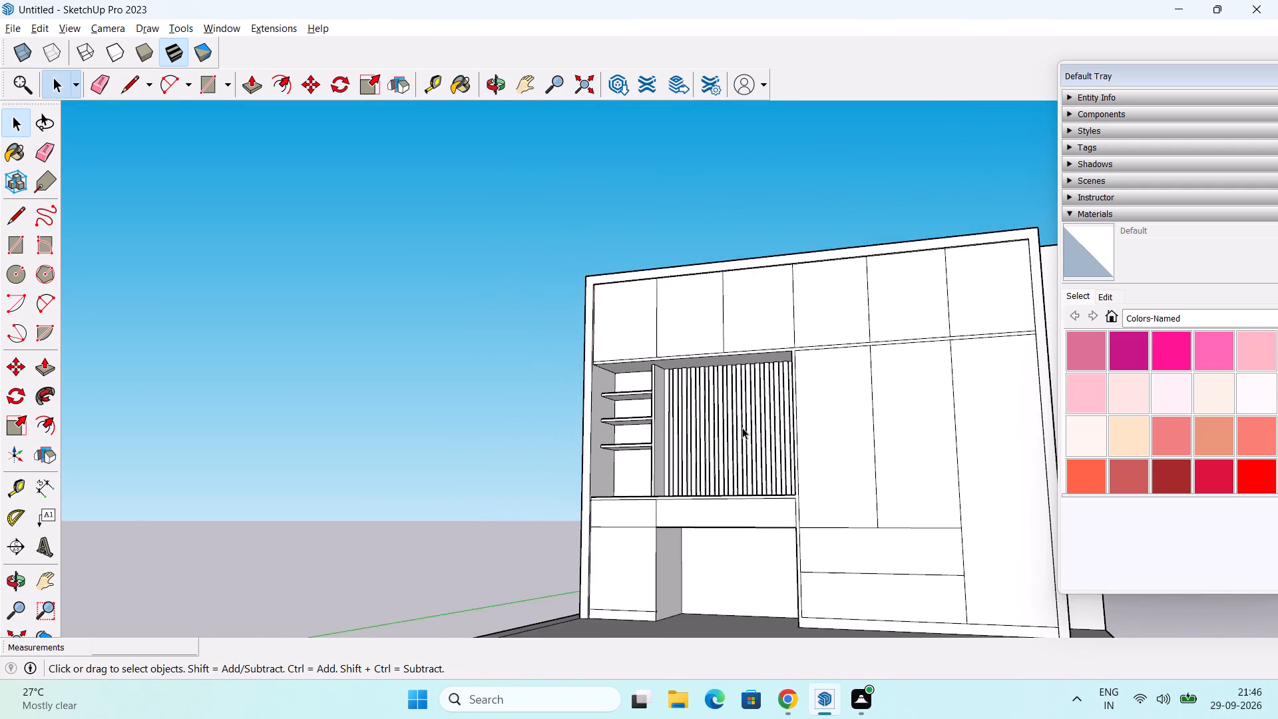
scroll(742, 427, down, 2)
middle_drag(747, 447, 899, 489)
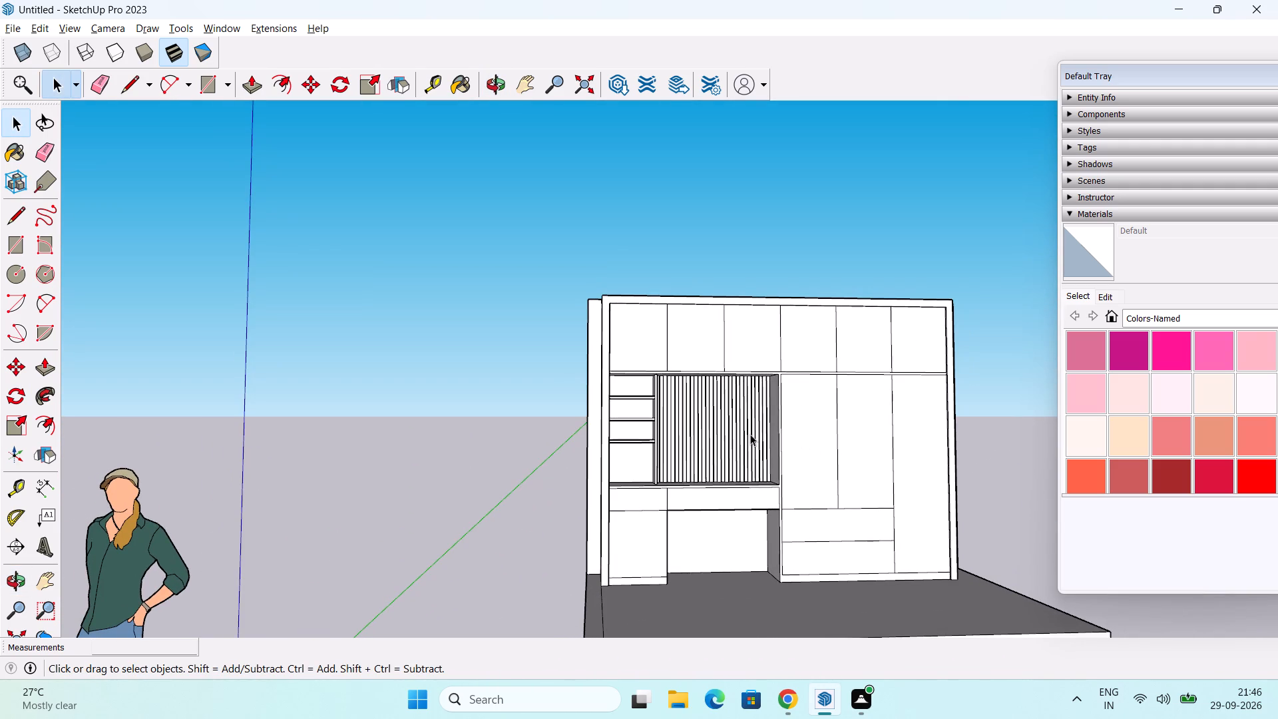
scroll(681, 427, up, 4)
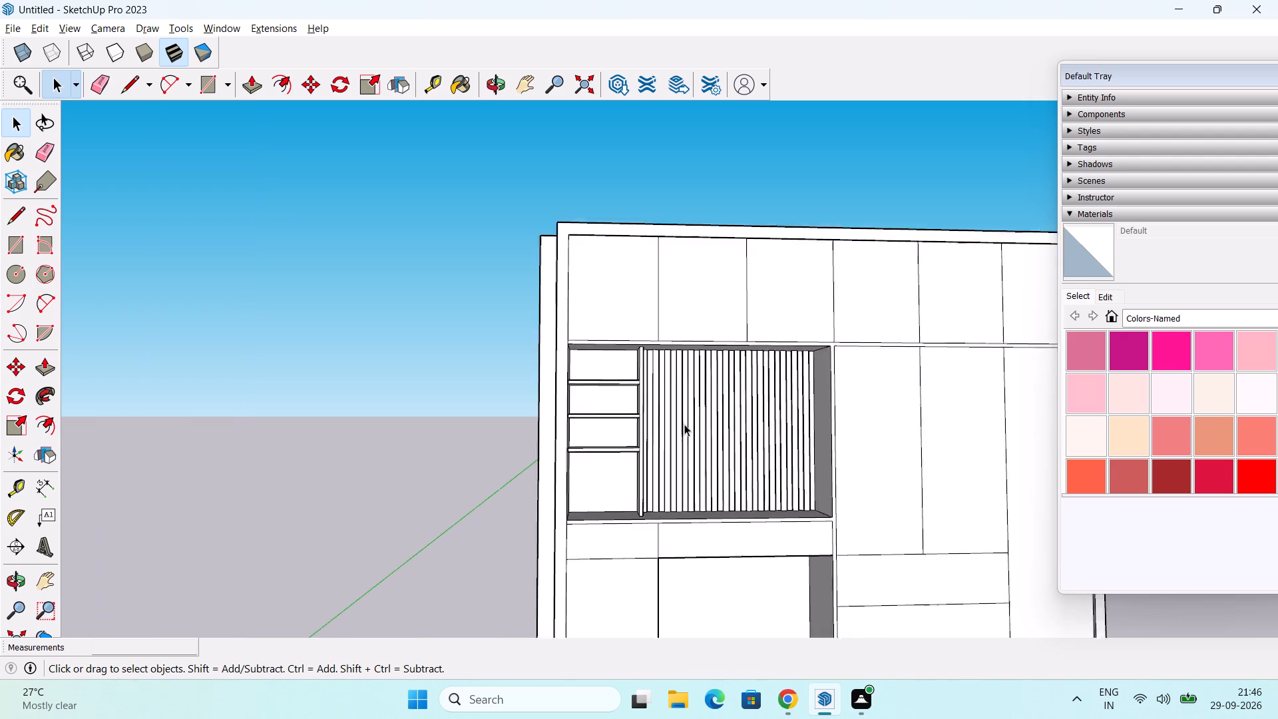
Examine the open recess with its shelves and fluted back panel from several angles and distances.
scroll(684, 424, up, 2)
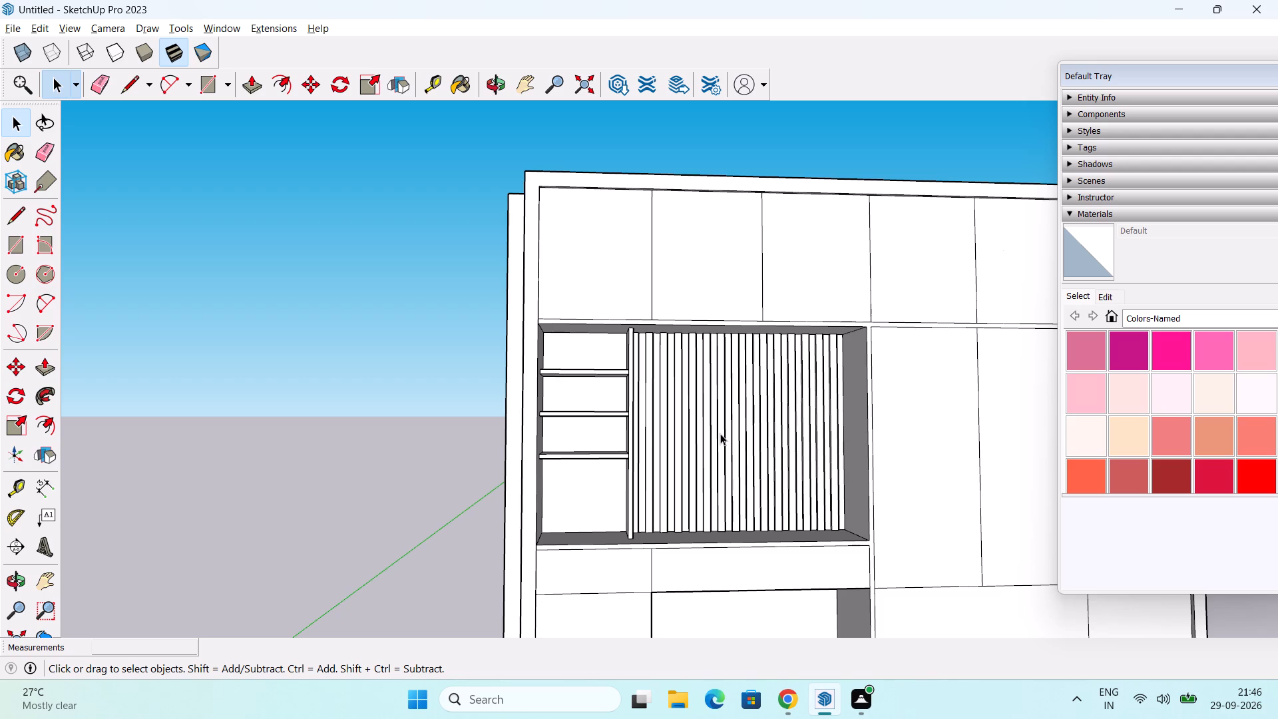
scroll(736, 491, down, 1)
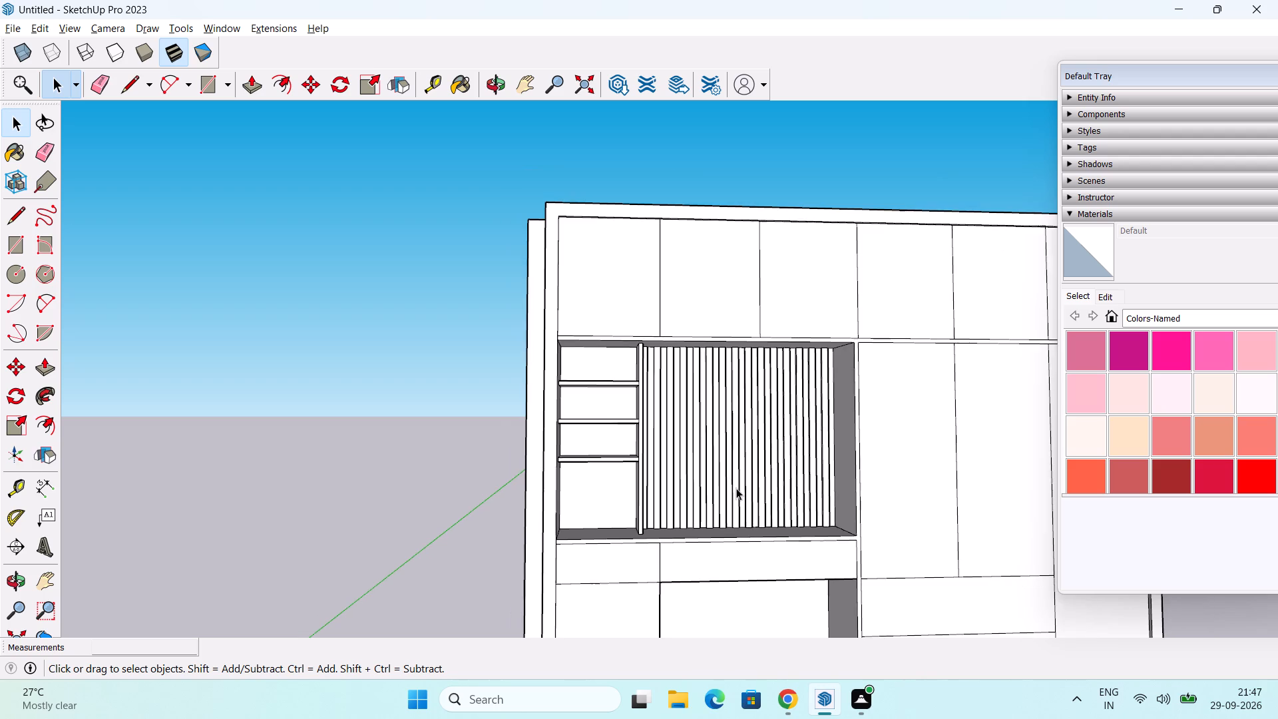
scroll(744, 454, down, 1)
middle_drag(744, 454, 783, 521)
scroll(744, 387, up, 2)
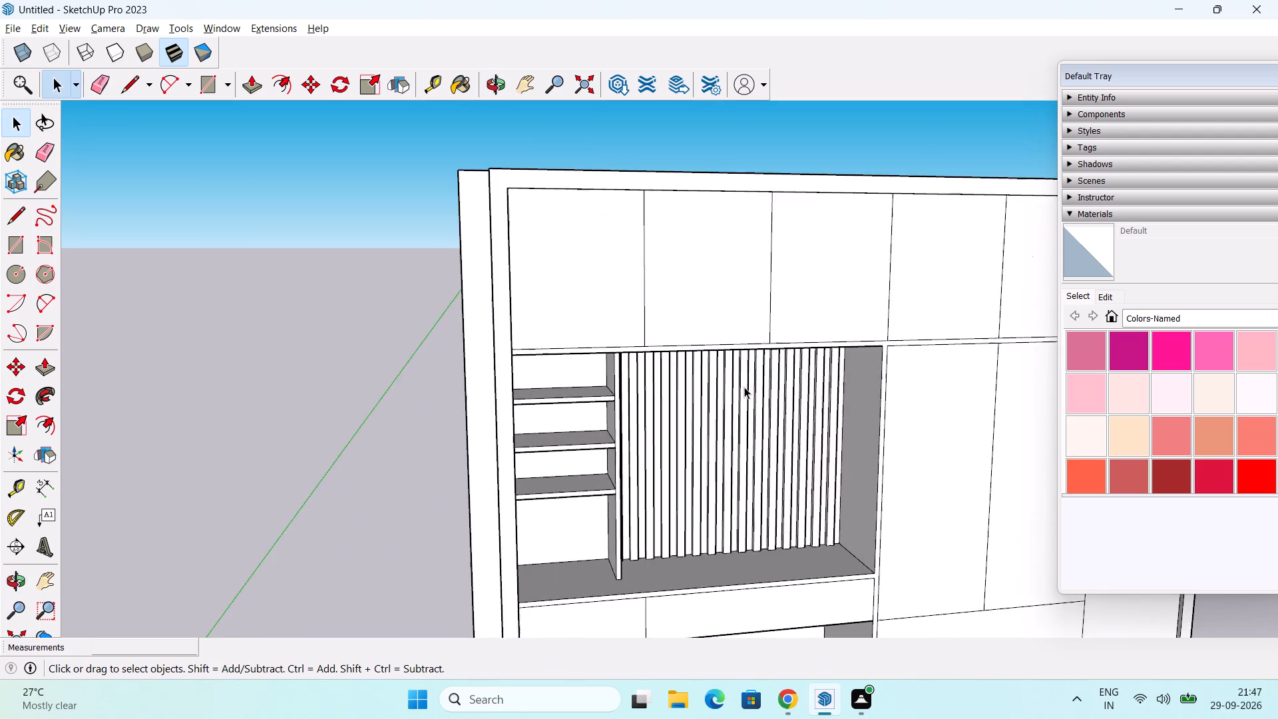
scroll(744, 387, up, 3)
middle_drag(750, 409, 684, 390)
shift+middle_drag(791, 508, 666, 420)
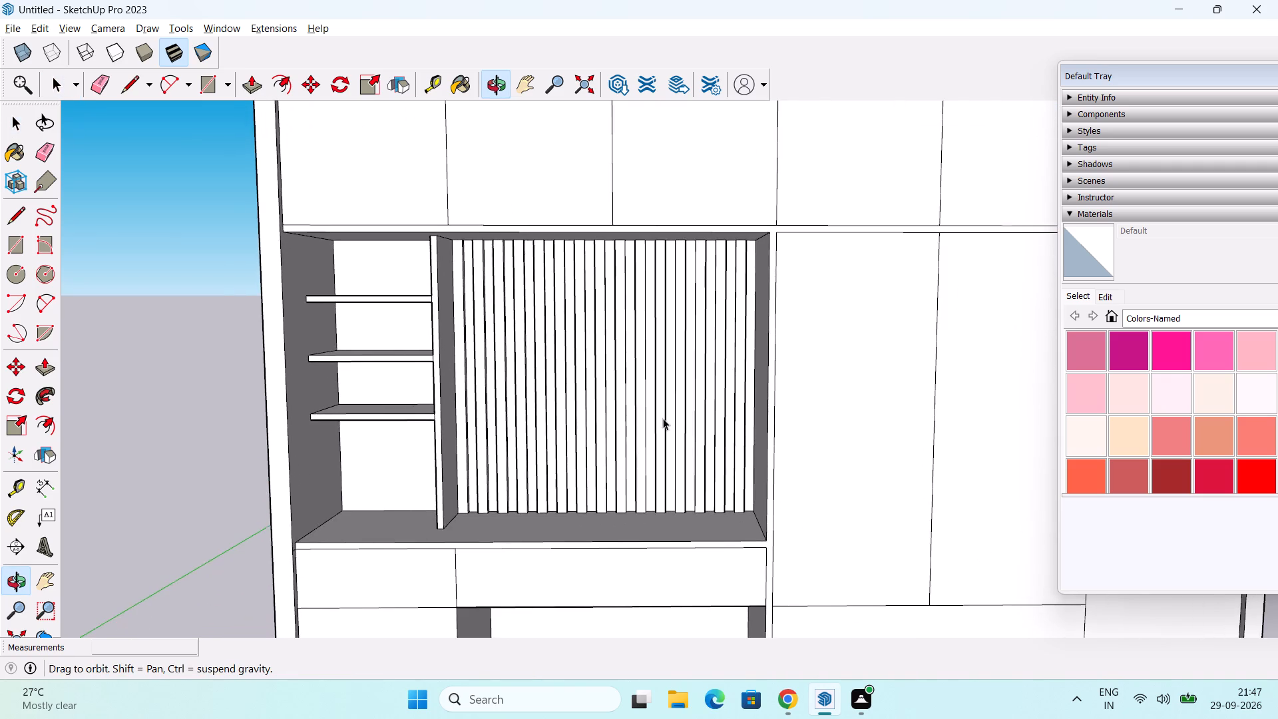
middle_drag(646, 427, 594, 367)
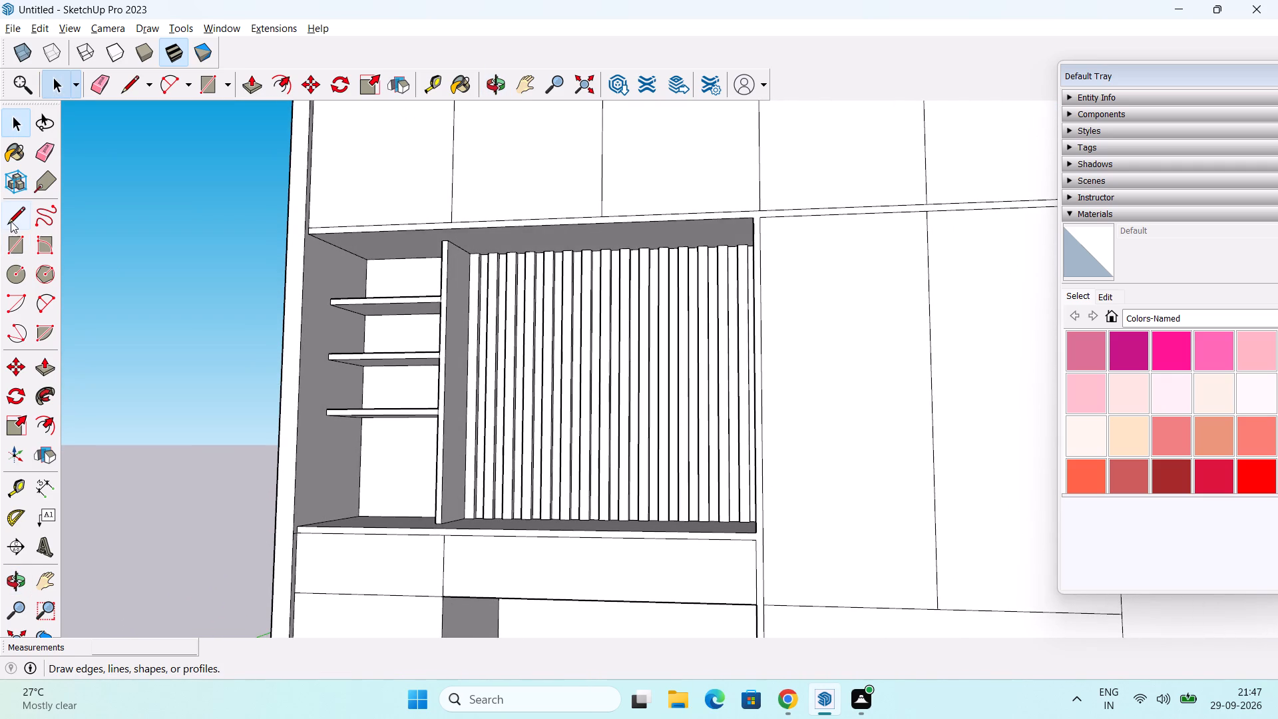
Draw a rectangle about 2' 7 7/8" wide and 3' 3 1/2" high across the middle of the fluted back panel.
click(16, 246)
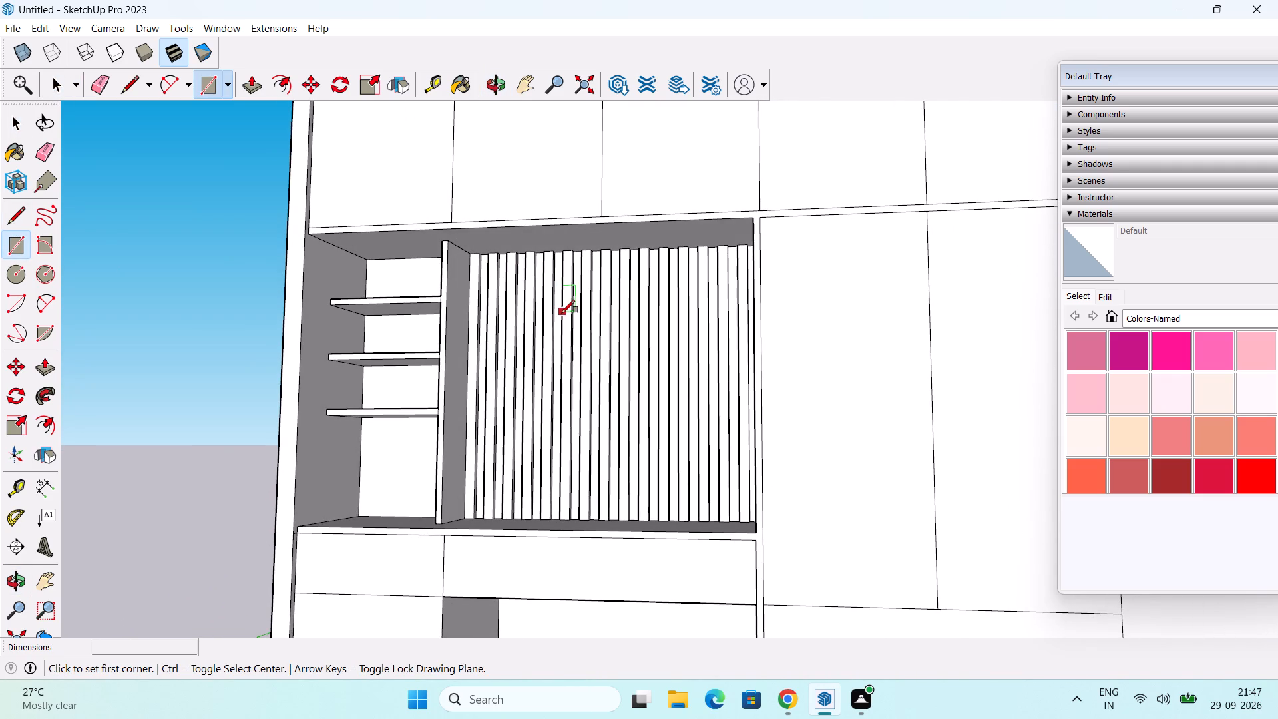
middle_drag(562, 310, 701, 372)
scroll(558, 324, up, 1)
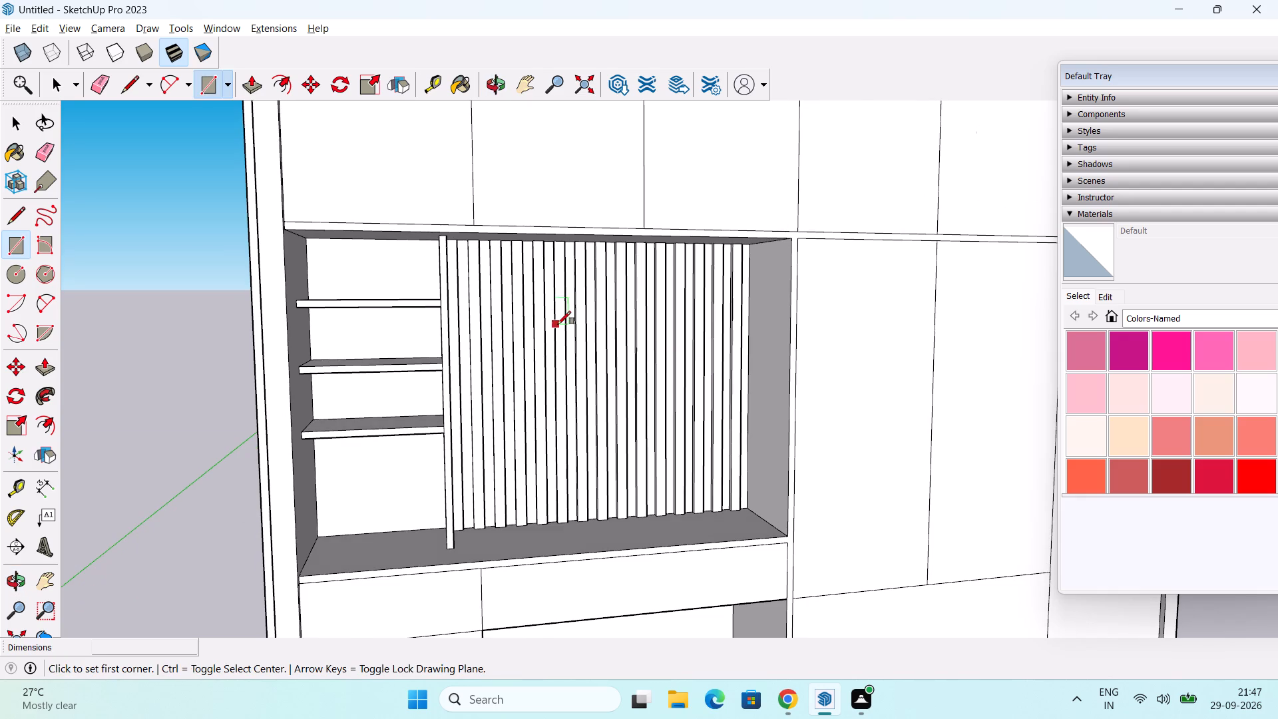
scroll(558, 324, up, 4)
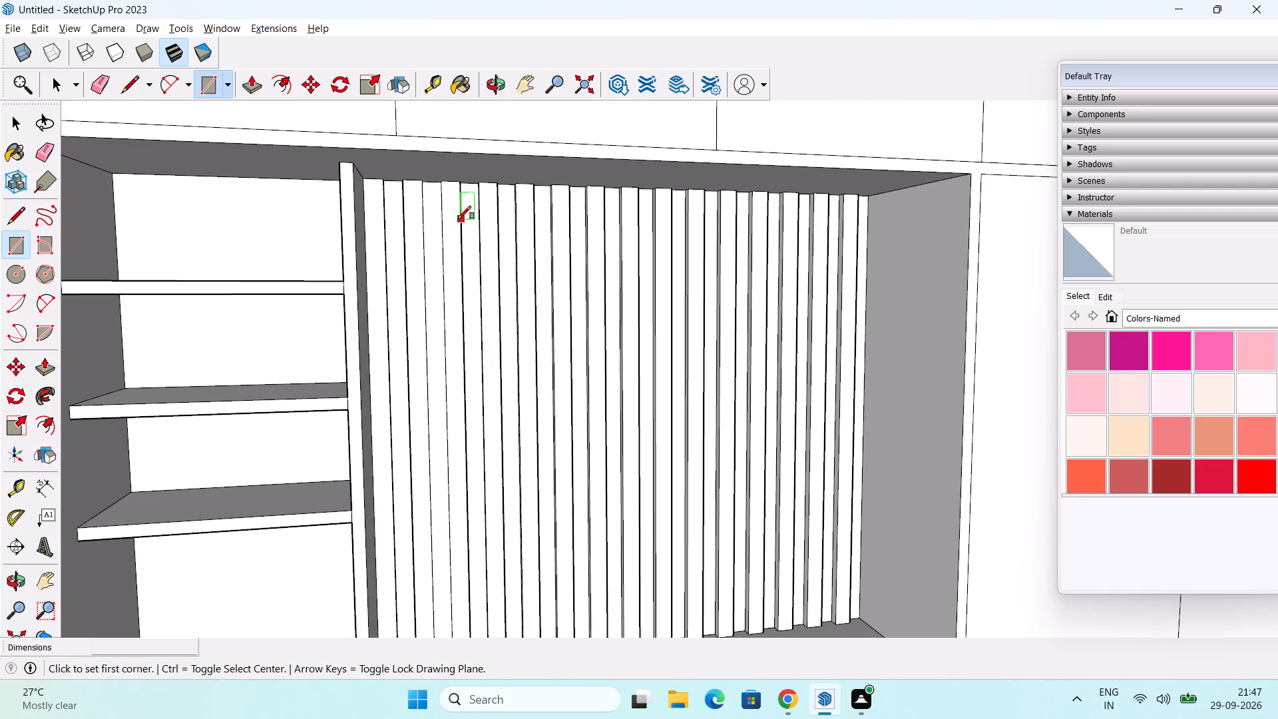
click(459, 216)
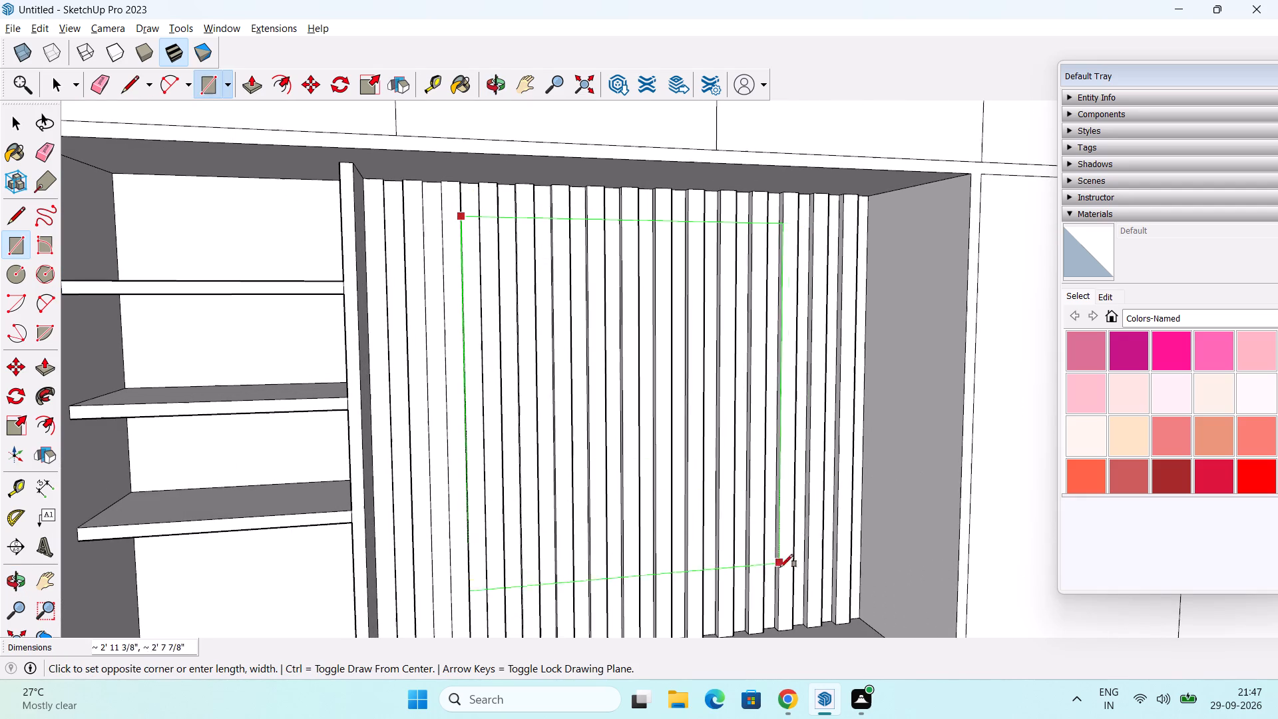
click(777, 600)
scroll(776, 582, down, 1)
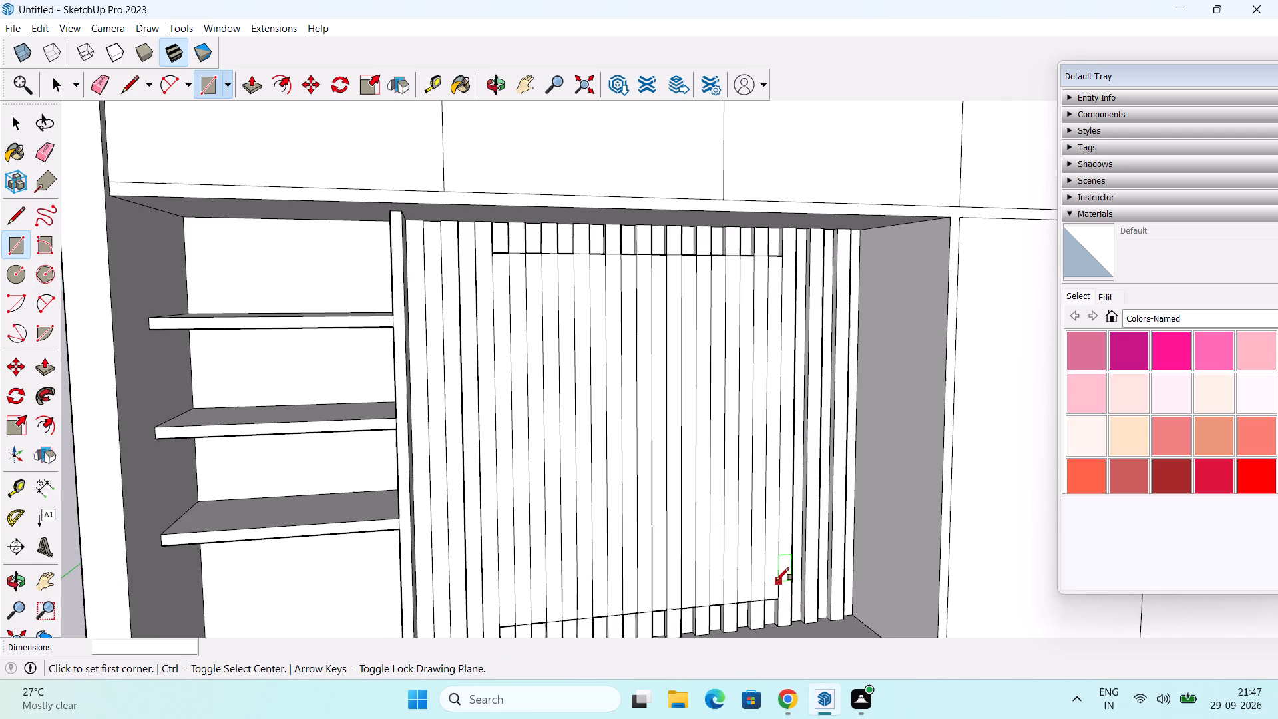
middle_drag(776, 578, 625, 553)
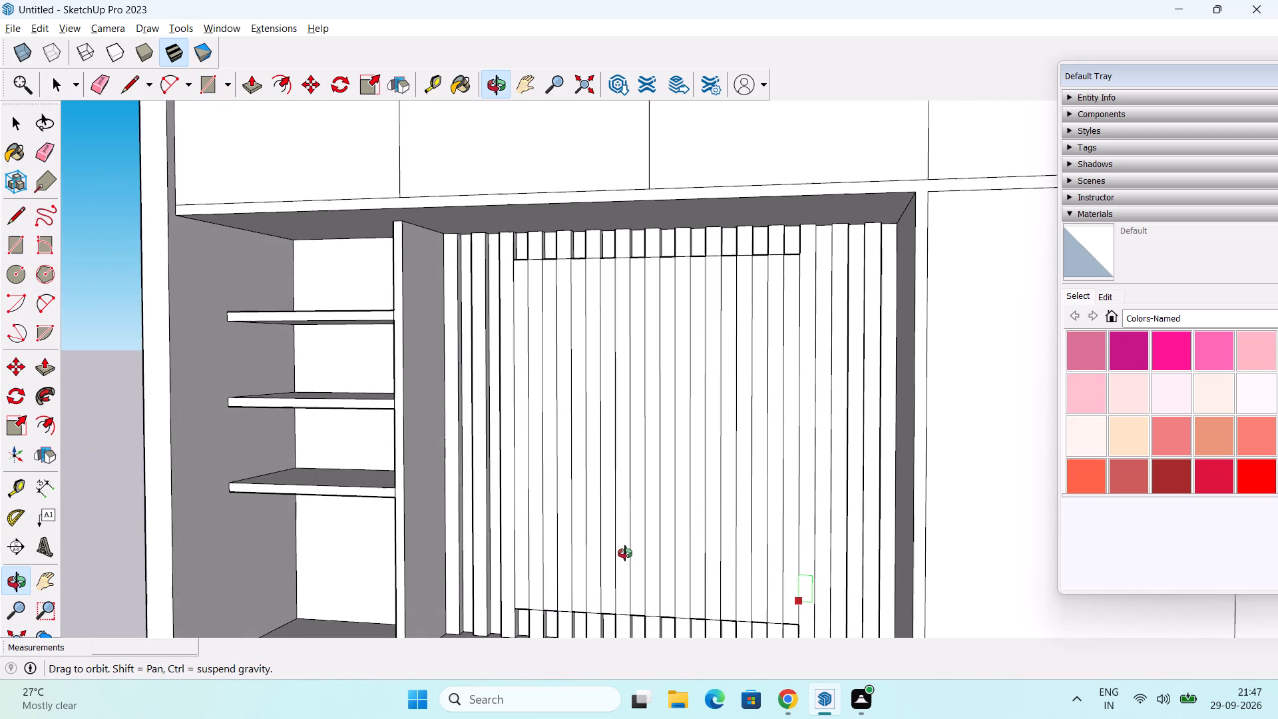
middle_drag(625, 553, 623, 553)
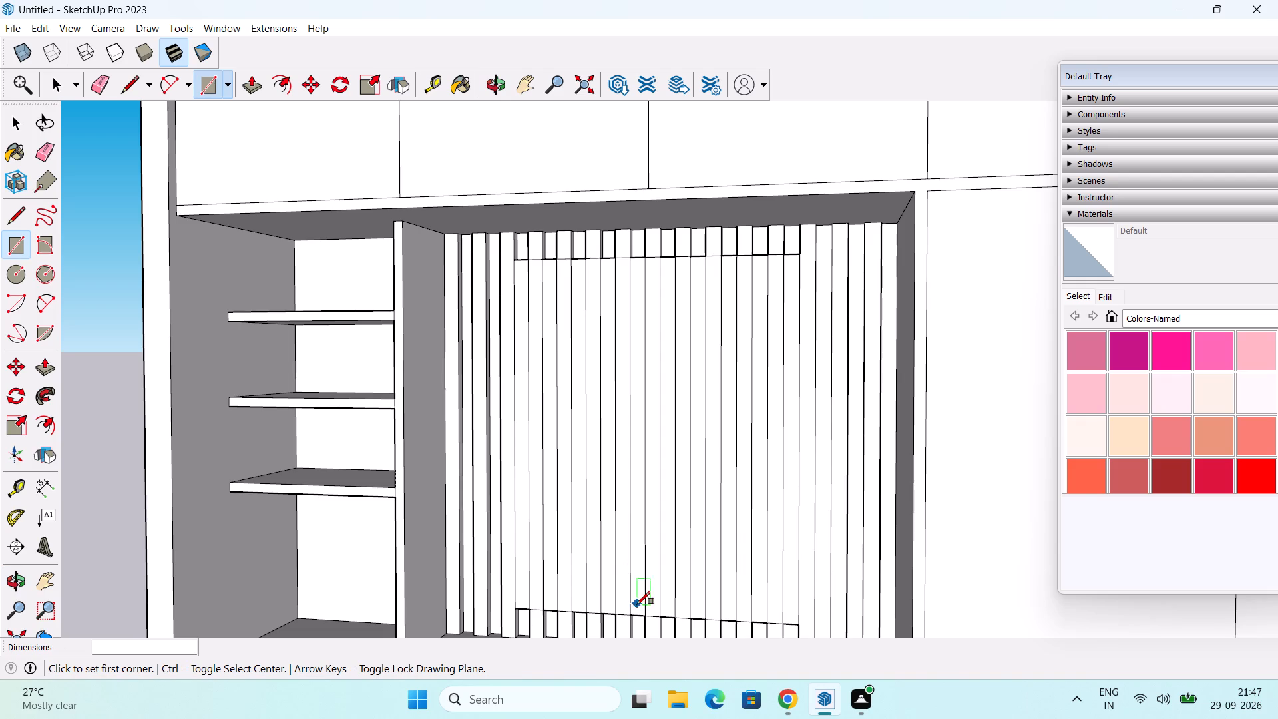
key(space)
middle_drag(640, 399, 658, 438)
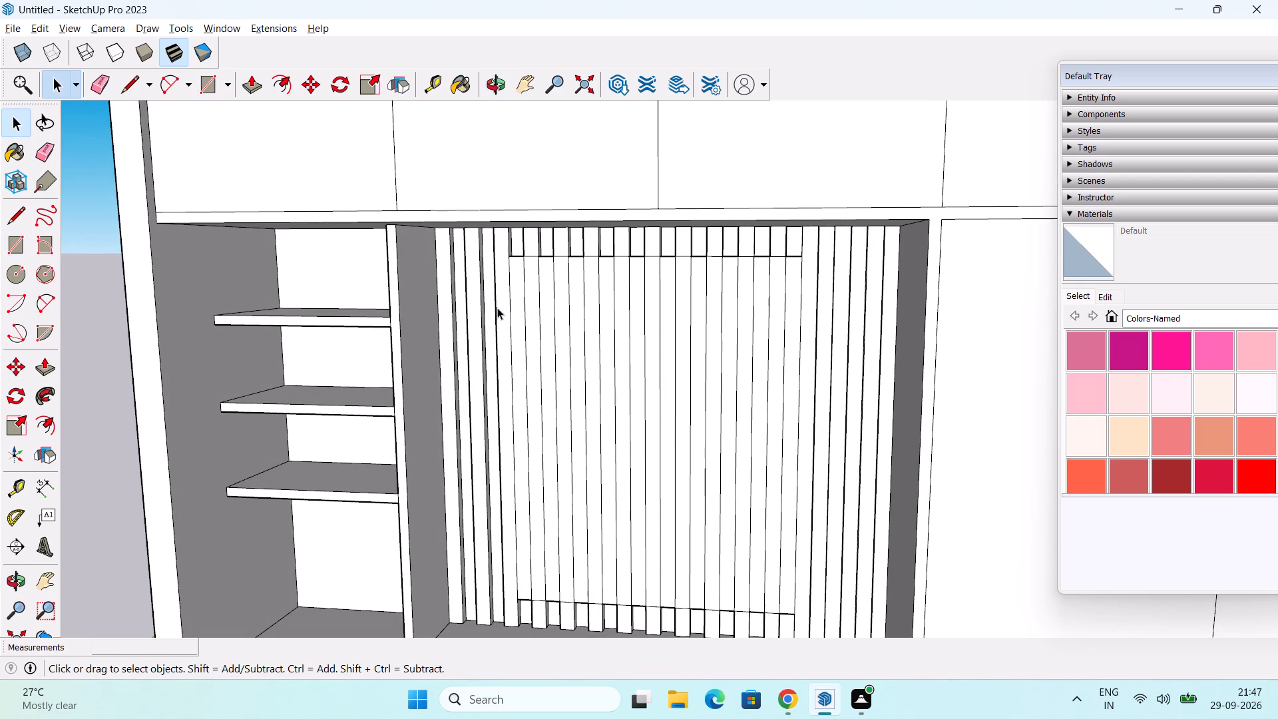
Extrude the strip inside the rectangle nearest the shelves 2" outward.
scroll(526, 286, up, 2)
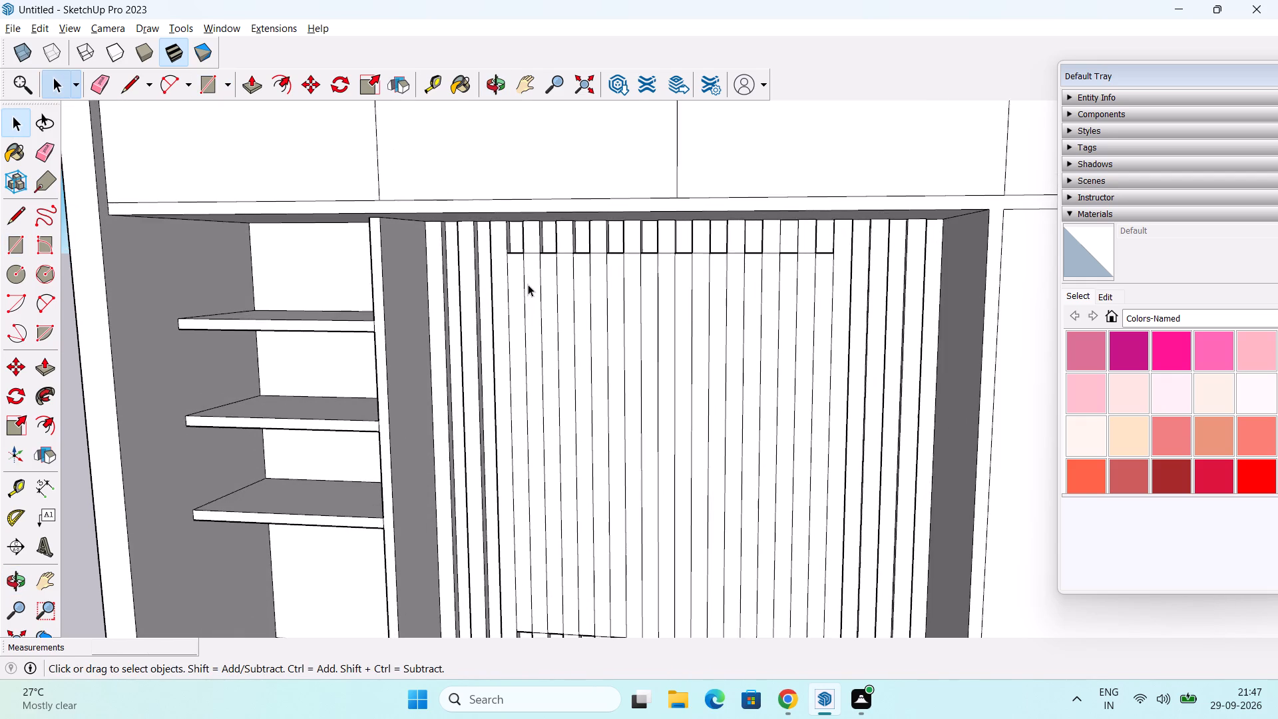
scroll(528, 284, up, 2)
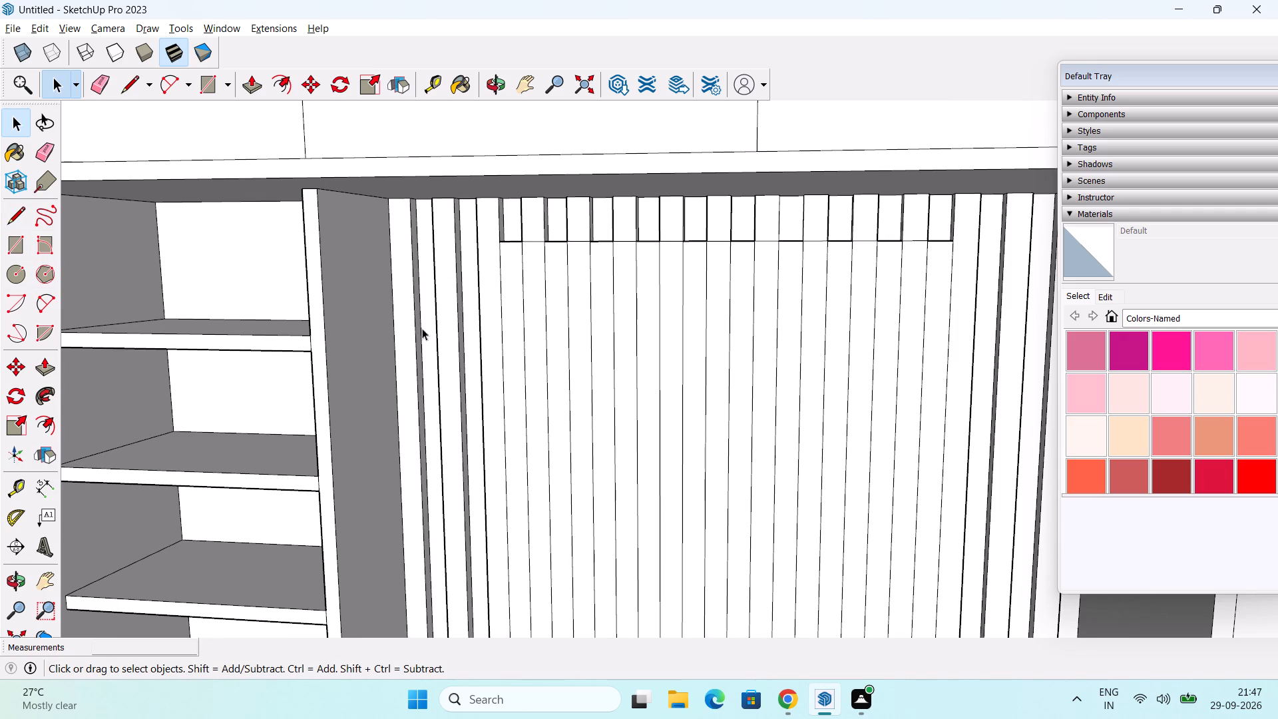
scroll(582, 348, down, 3)
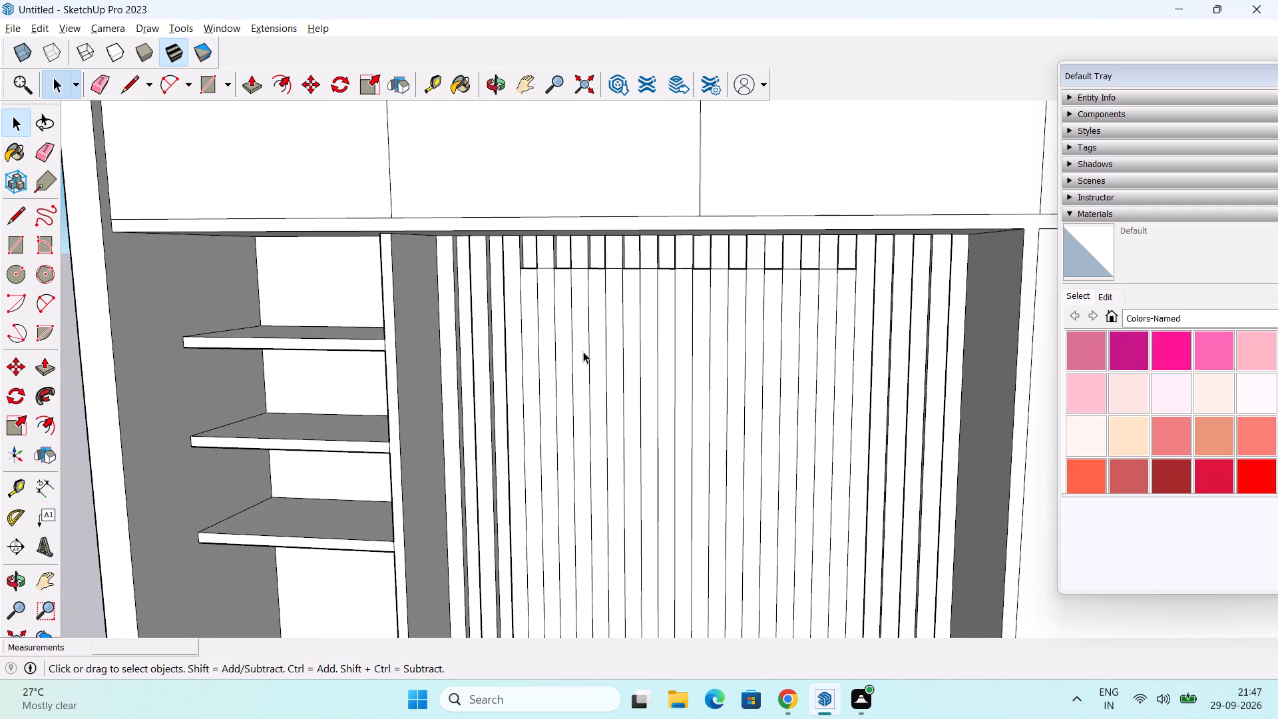
key(p)
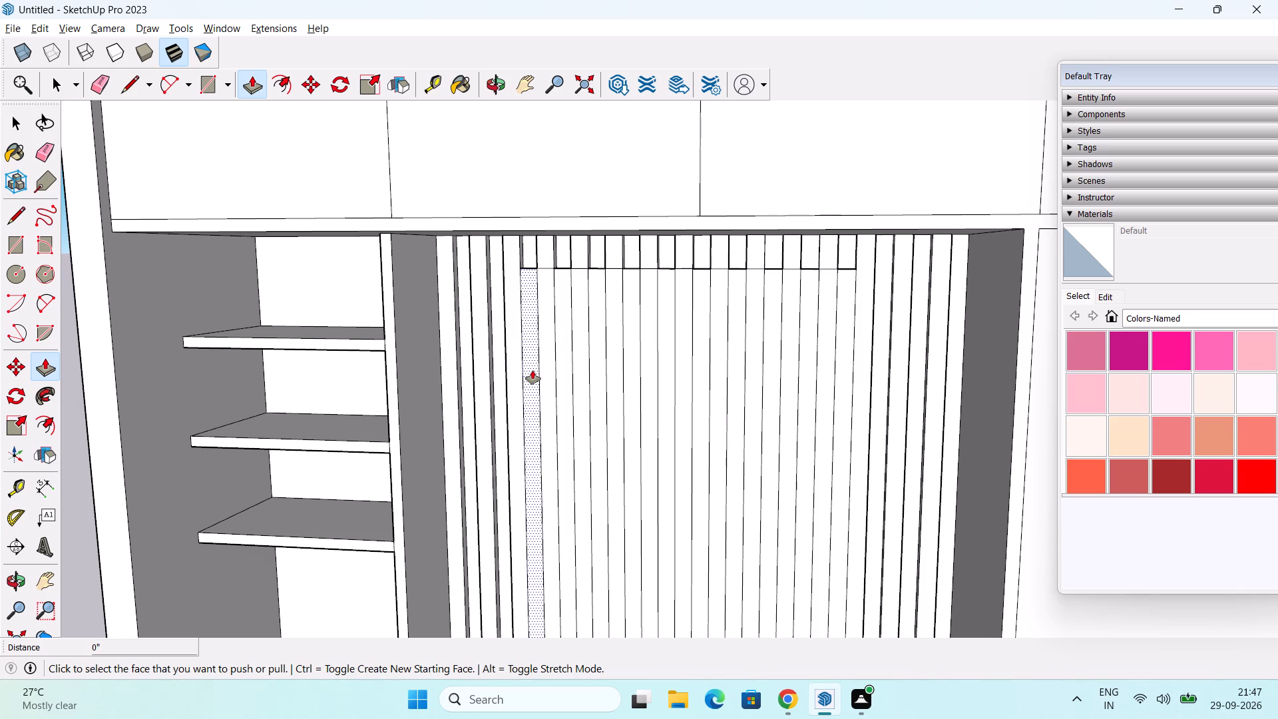
click(532, 370)
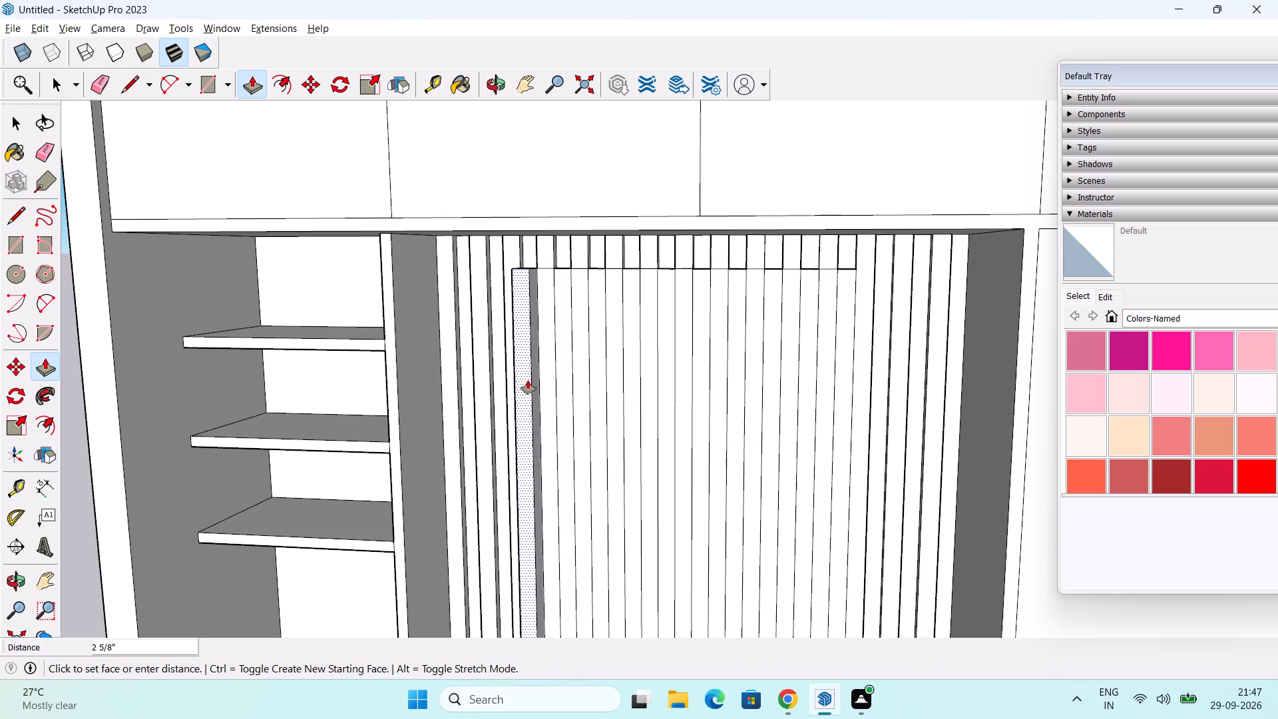
text(2")
key(Return)
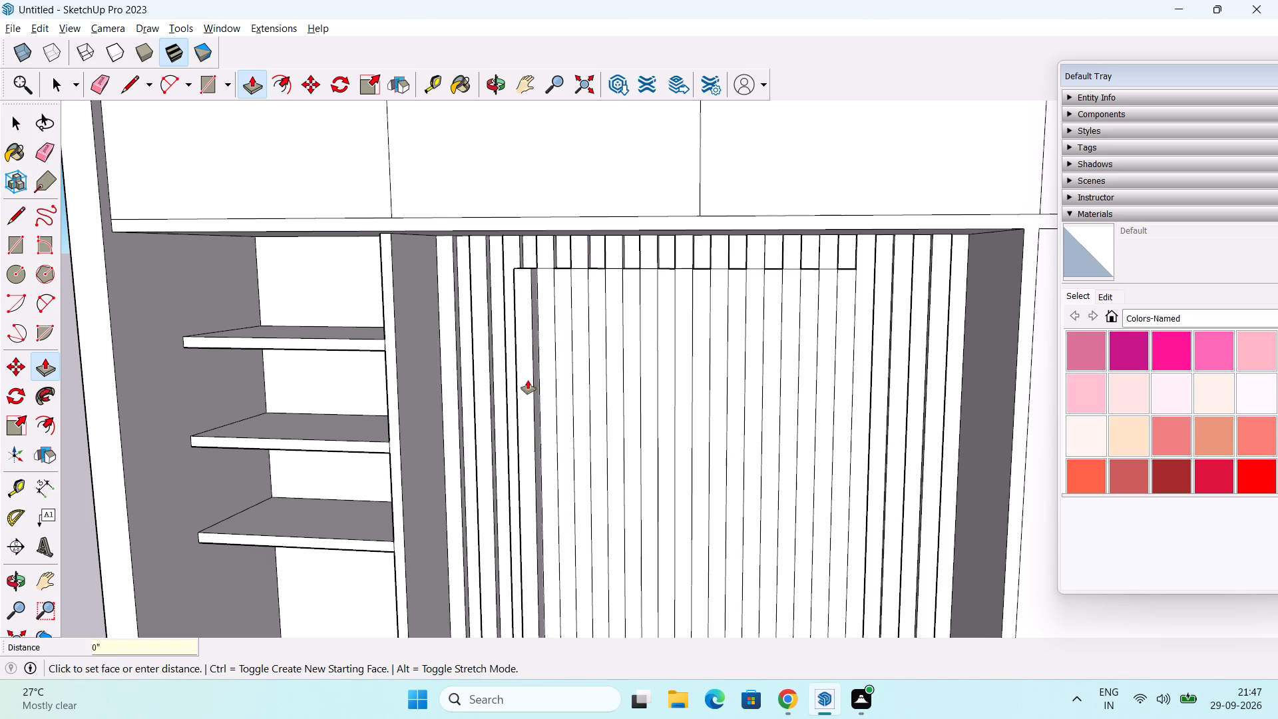
scroll(540, 377, up, 2)
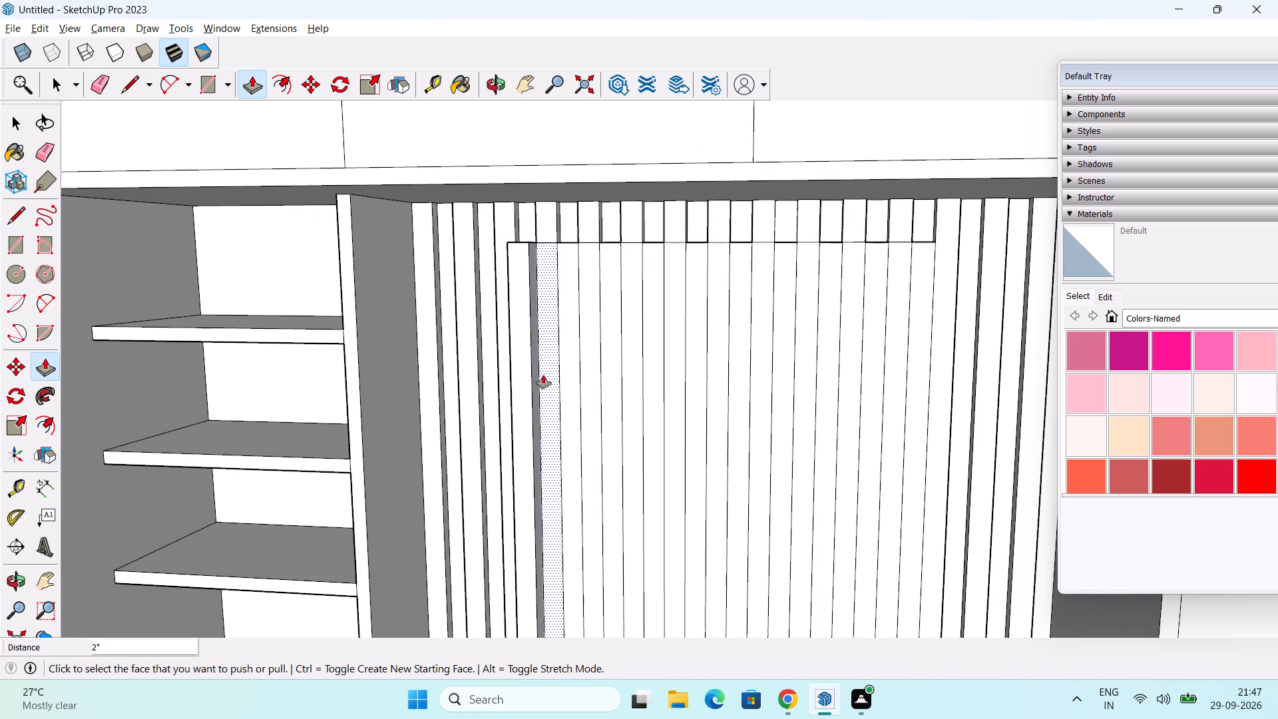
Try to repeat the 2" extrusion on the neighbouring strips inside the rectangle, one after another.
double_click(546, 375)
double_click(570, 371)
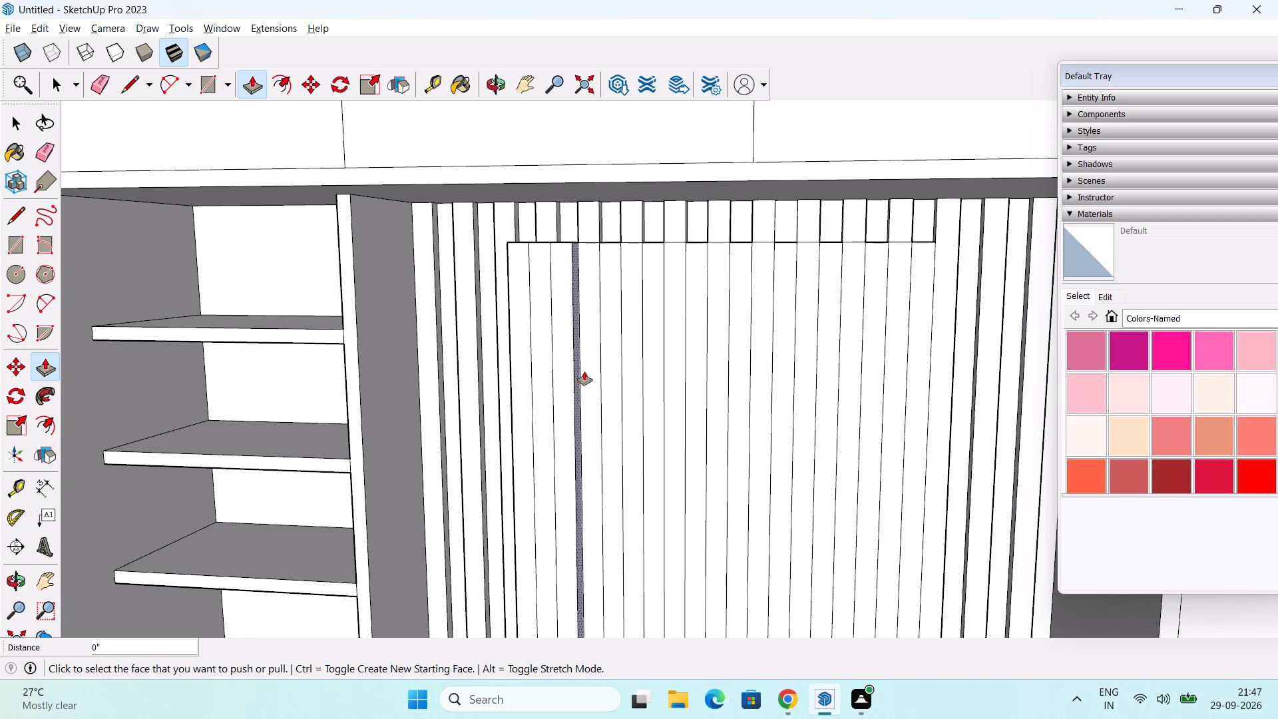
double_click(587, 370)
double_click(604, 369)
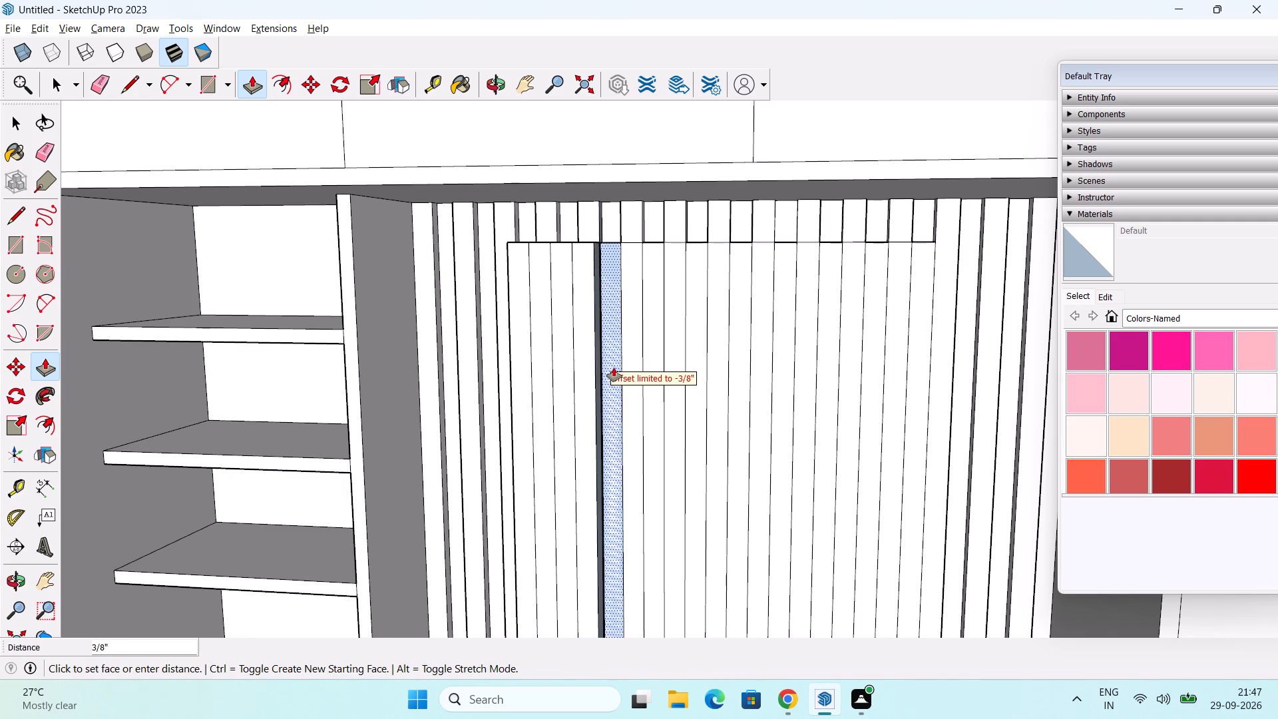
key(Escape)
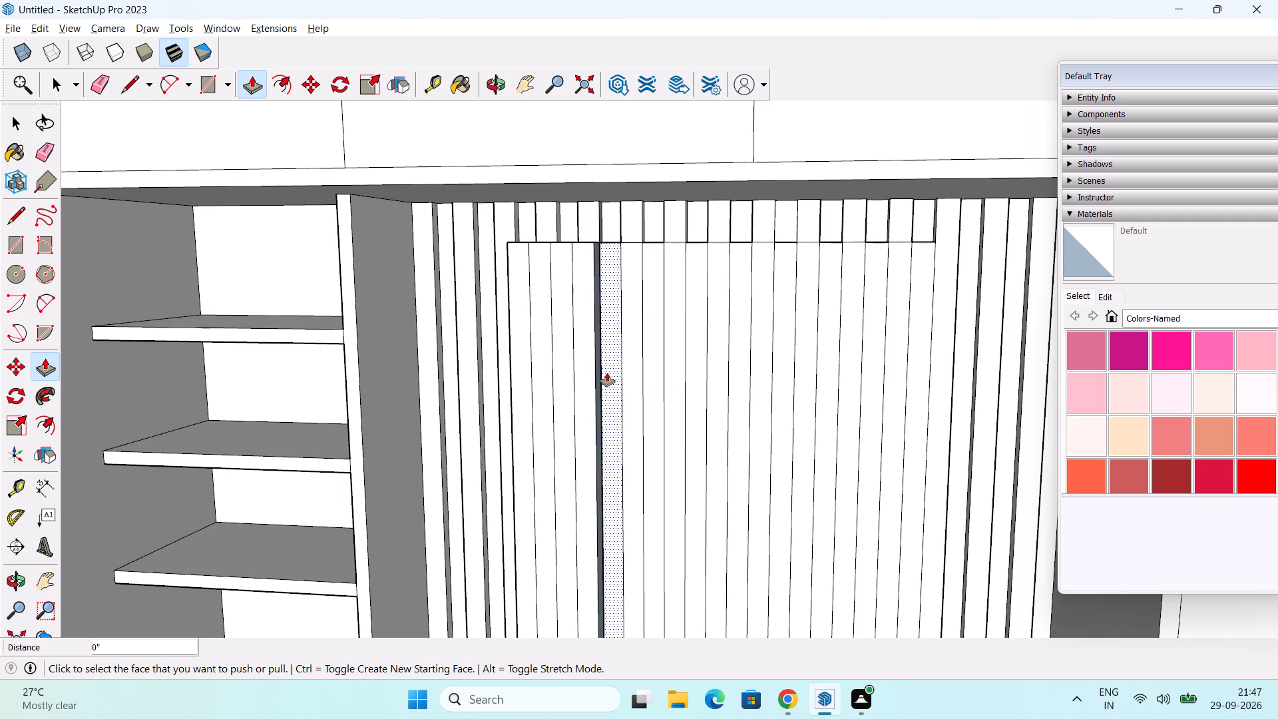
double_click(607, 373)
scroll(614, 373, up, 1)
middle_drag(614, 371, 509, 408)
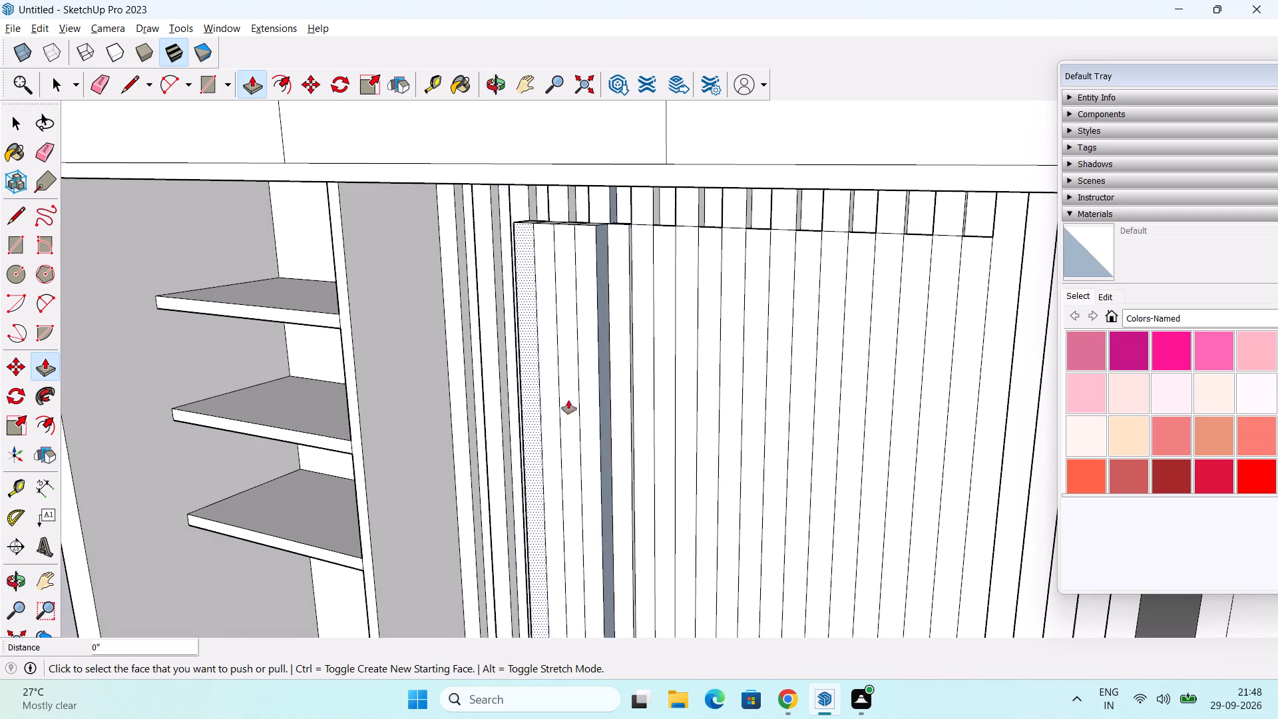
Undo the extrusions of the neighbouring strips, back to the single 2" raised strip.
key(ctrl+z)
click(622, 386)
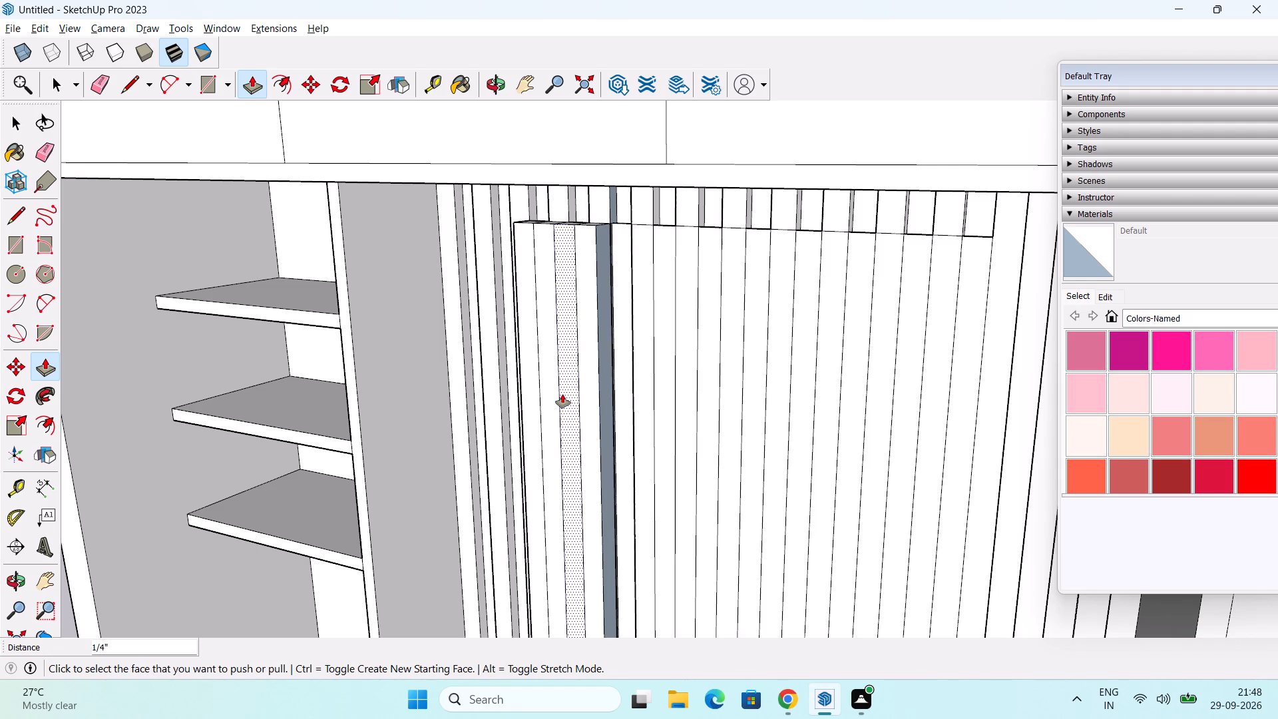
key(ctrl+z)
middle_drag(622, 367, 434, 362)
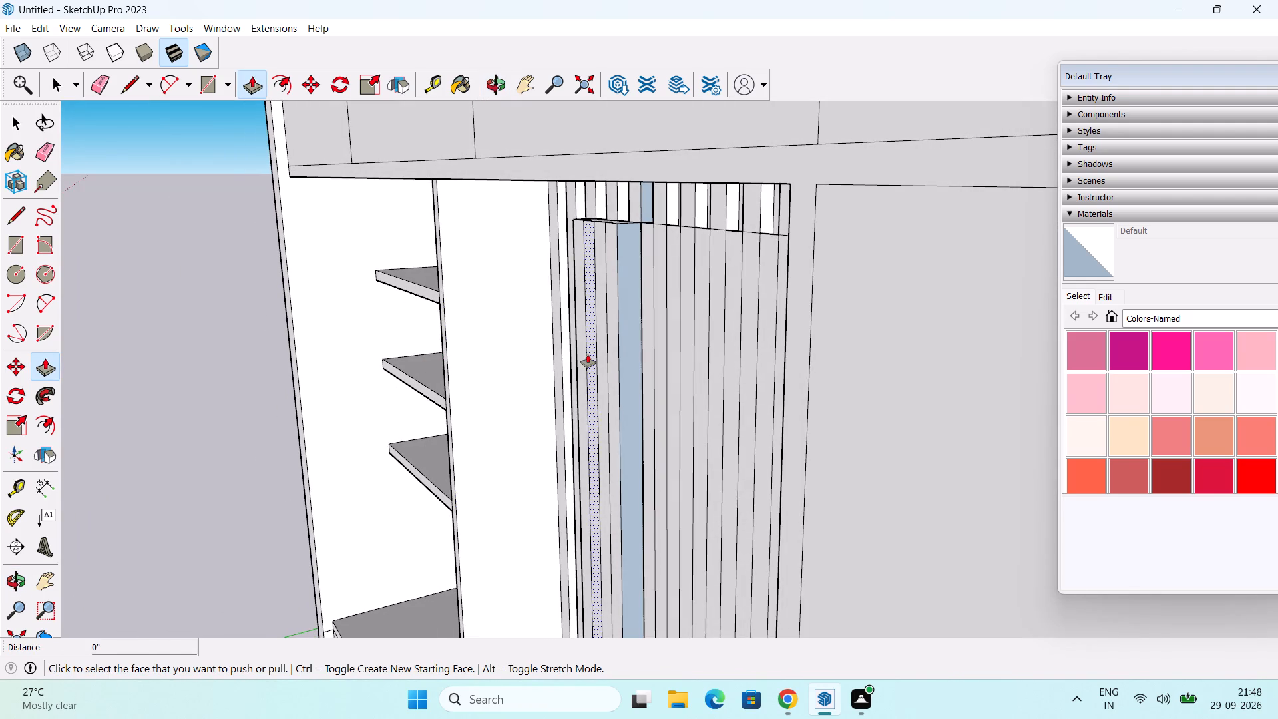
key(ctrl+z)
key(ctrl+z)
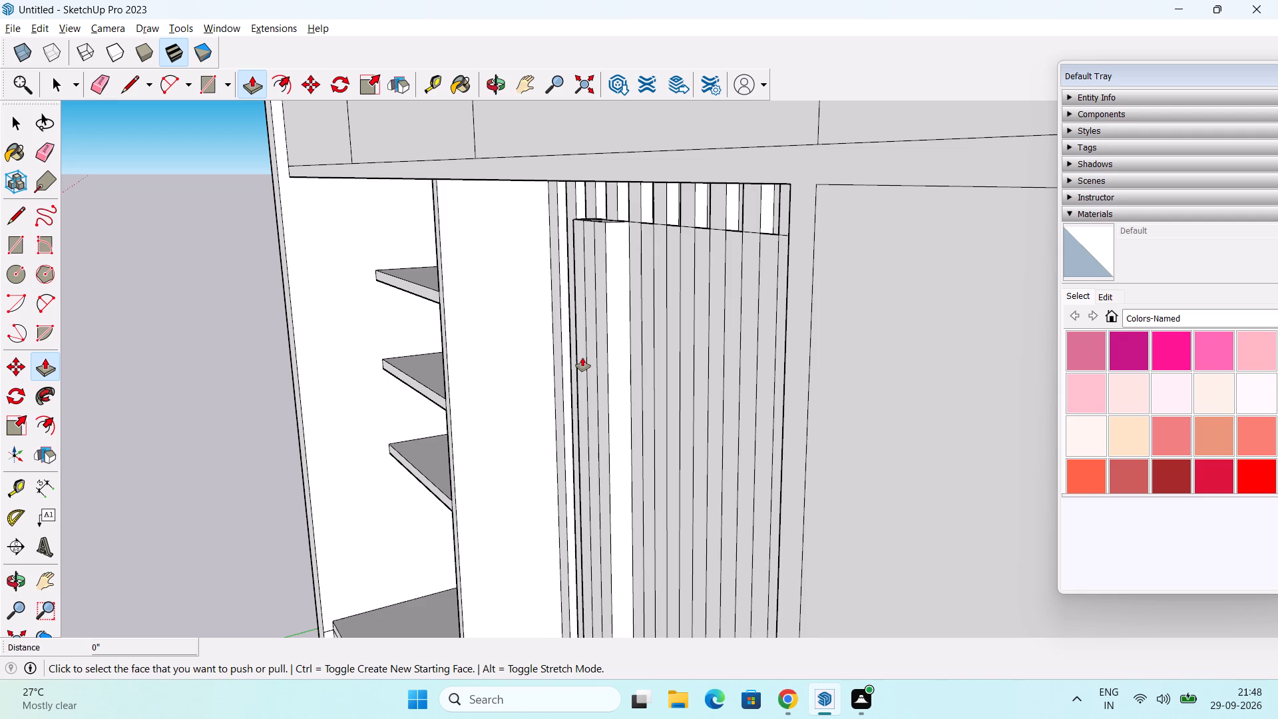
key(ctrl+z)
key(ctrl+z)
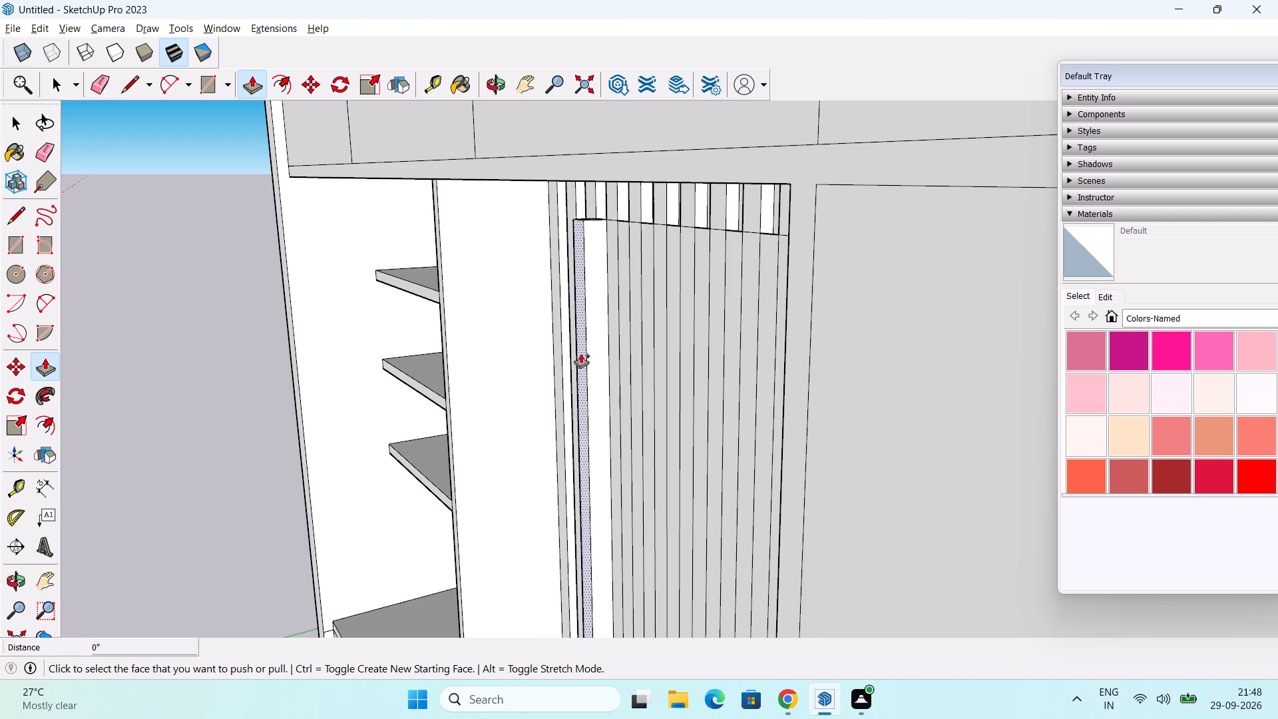
Push/Pull the raised strip's side face about 2' 6 3/16" across the rectangle to its far edge, forming one solid panel.
middle_drag(590, 356, 756, 363)
scroll(757, 364, down, 4)
middle_drag(767, 445, 550, 399)
scroll(459, 432, up, 2)
click(430, 427)
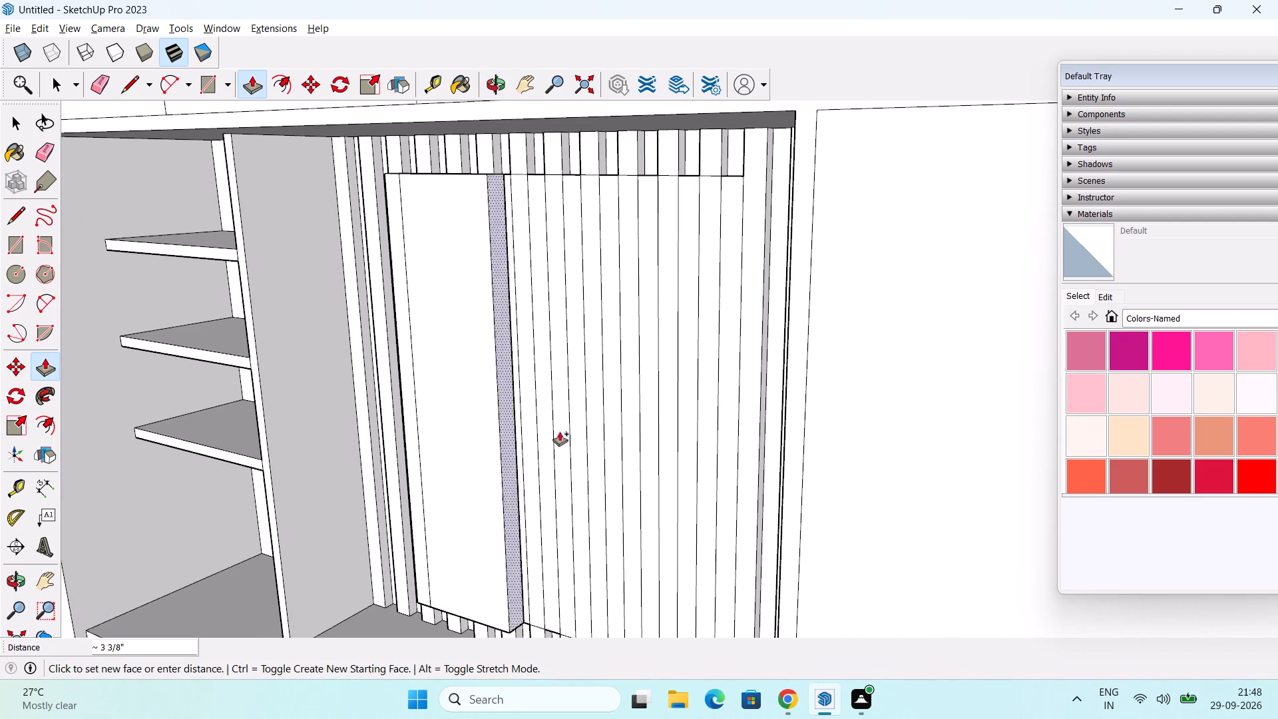
middle_drag(579, 431, 899, 451)
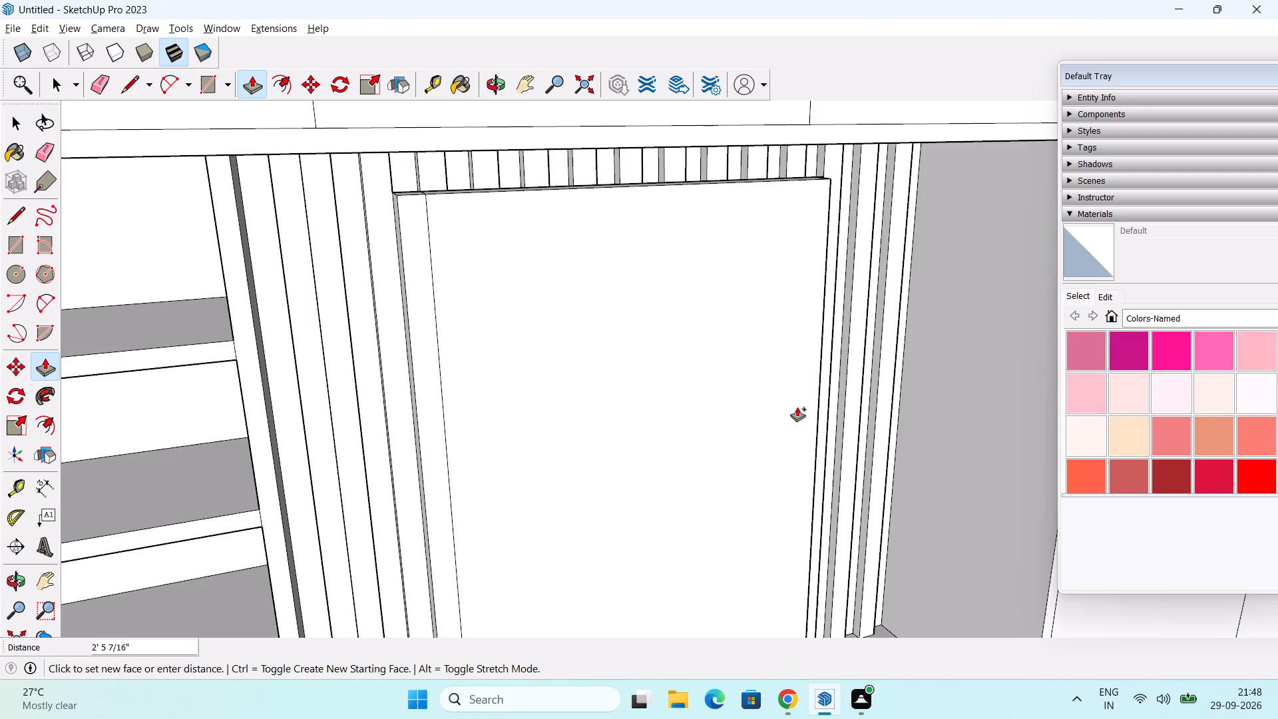
scroll(798, 407, up, 2)
middle_drag(794, 406, 632, 433)
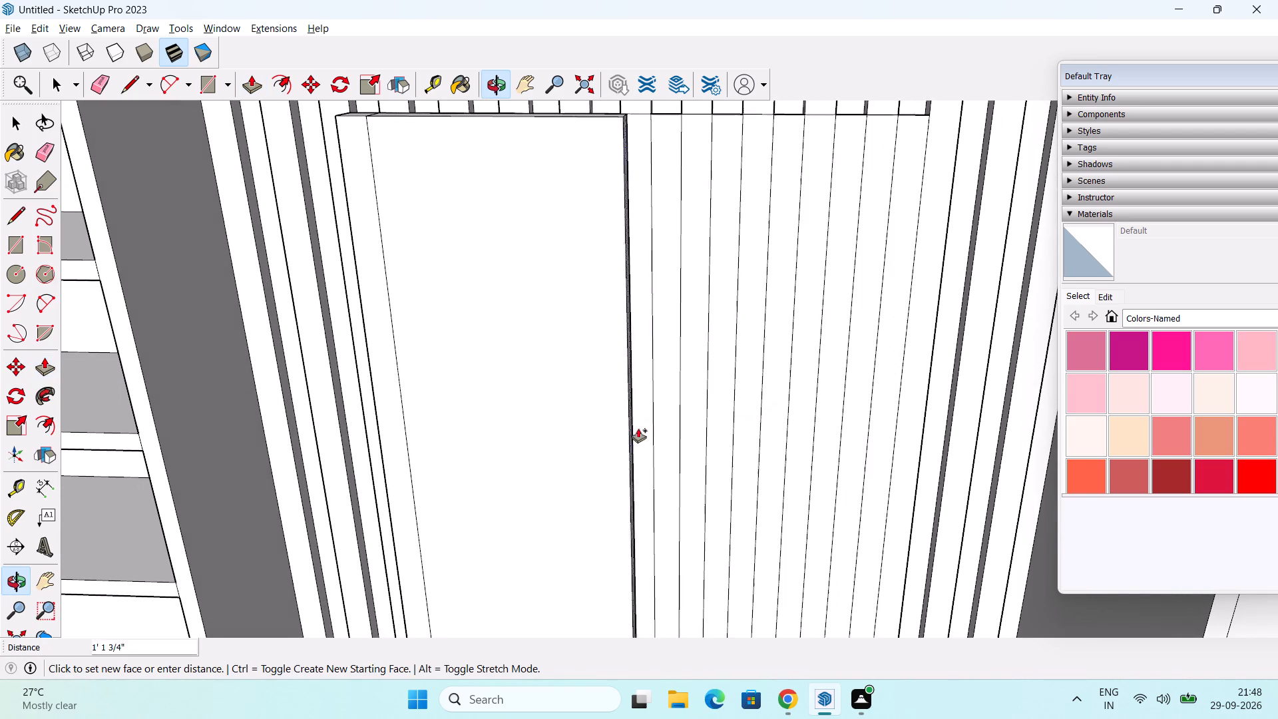
middle_drag(893, 295, 758, 306)
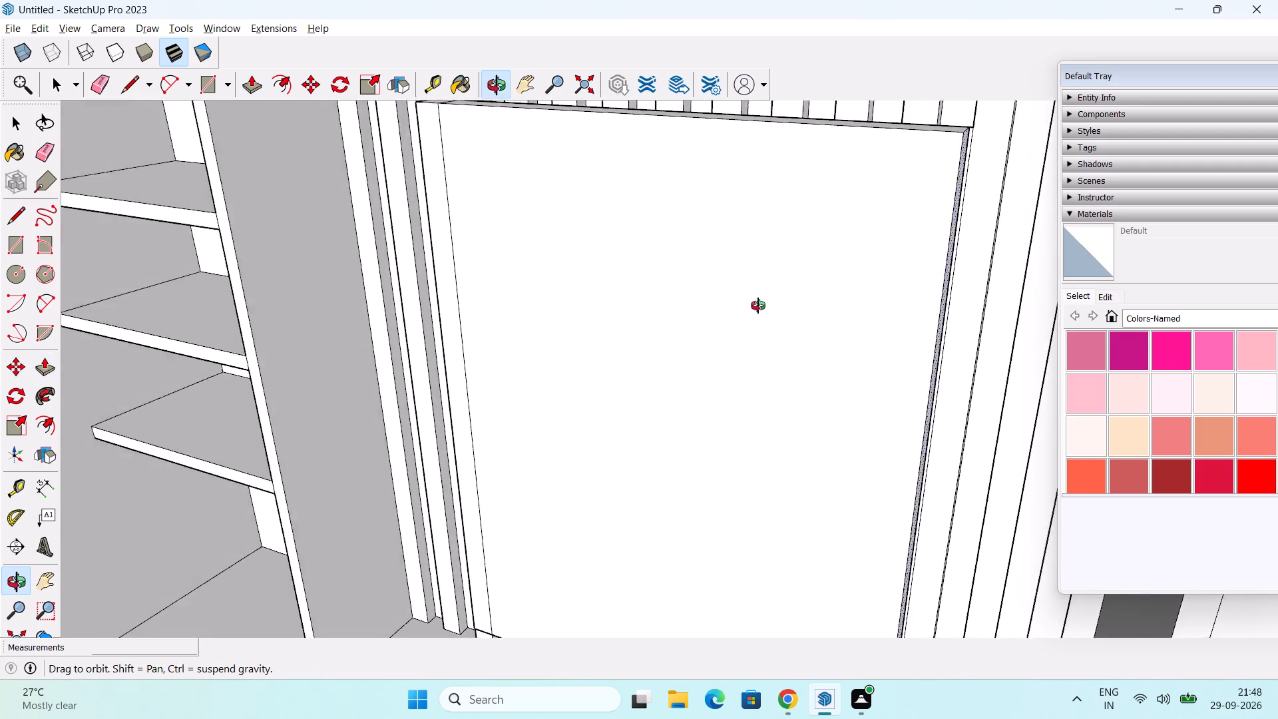
middle_drag(758, 306, 677, 312)
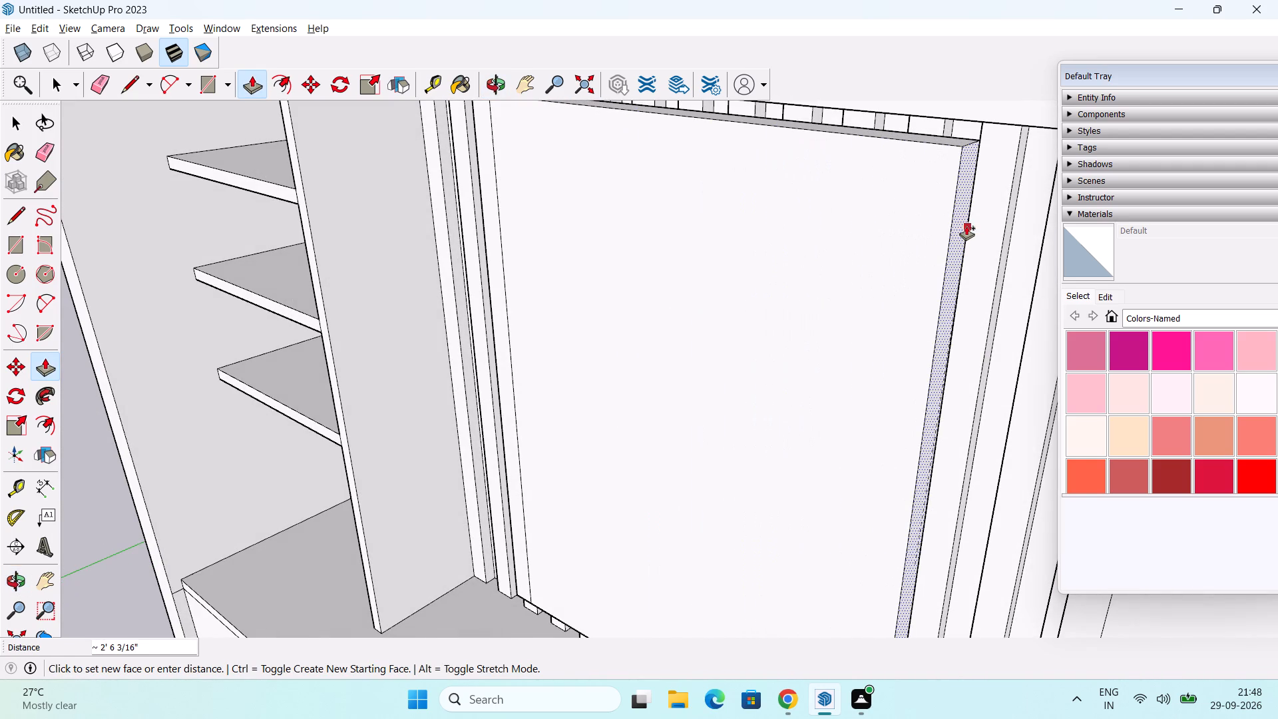
click(966, 226)
Delete the leftover vertical edge on the front face of the raised panel.
scroll(617, 421, down, 5)
middle_drag(622, 445, 879, 354)
key(space)
click(560, 335)
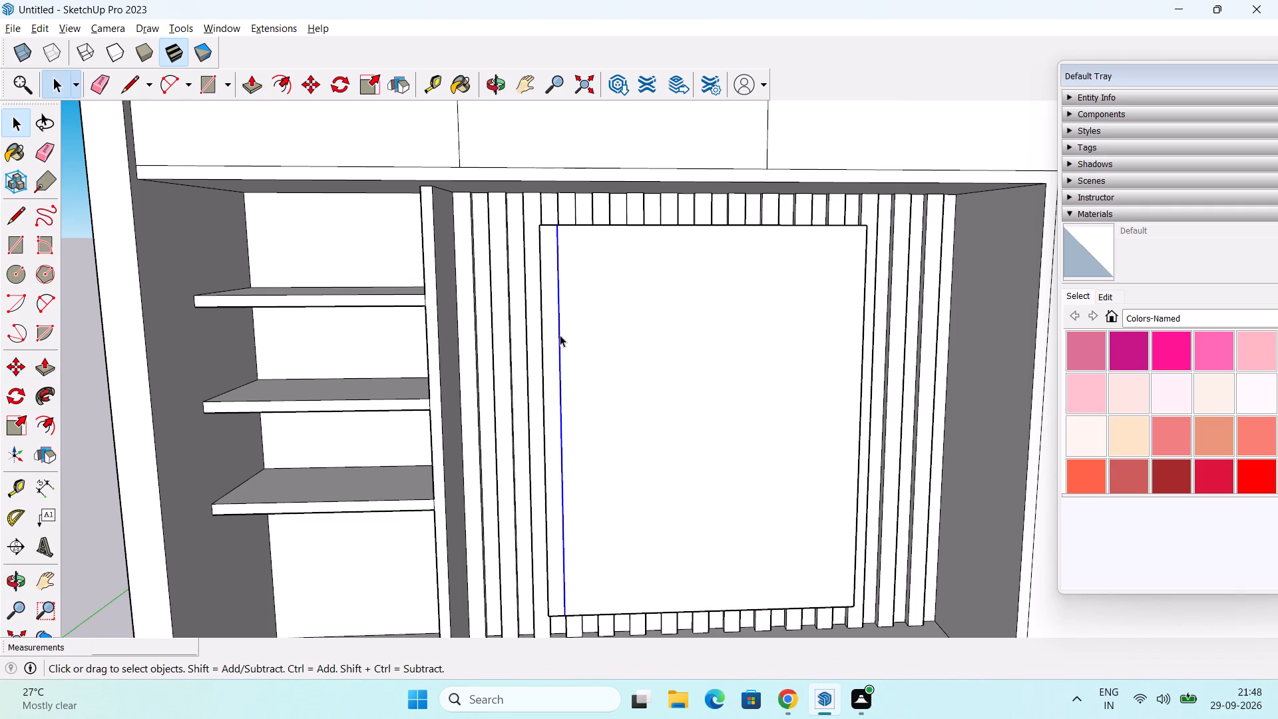
key(Delete)
middle_drag(558, 313, 538, 324)
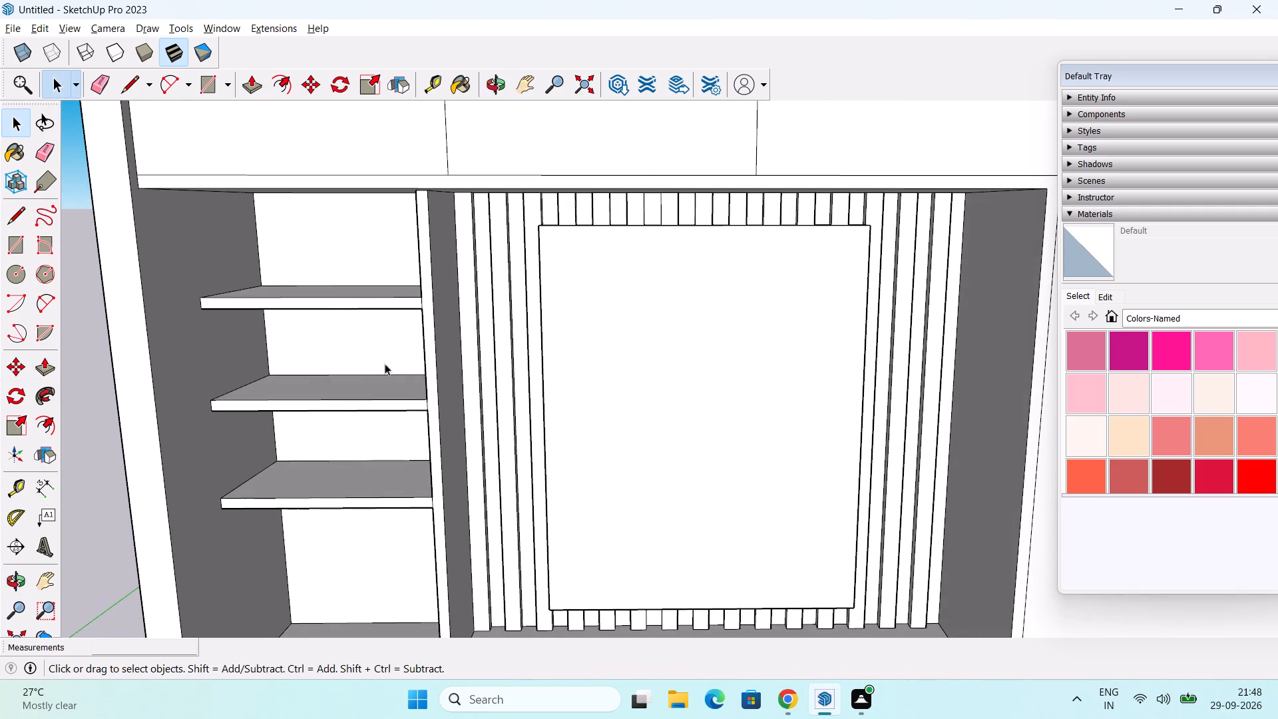
Draw a corner arc of about 5 11/16" radius across the upper-left corner of the raised panel's front face.
middle_drag(614, 397, 673, 355)
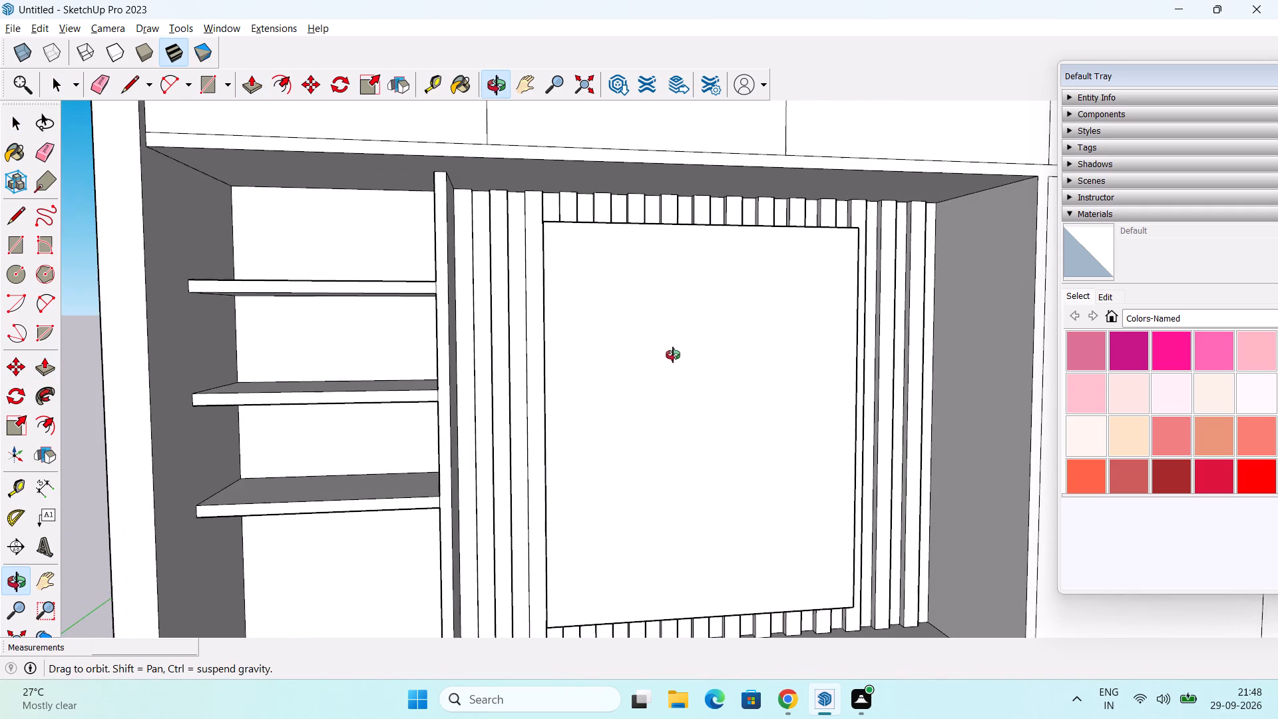
middle_drag(673, 355, 673, 354)
middle_drag(748, 431, 727, 523)
scroll(740, 256, up, 2)
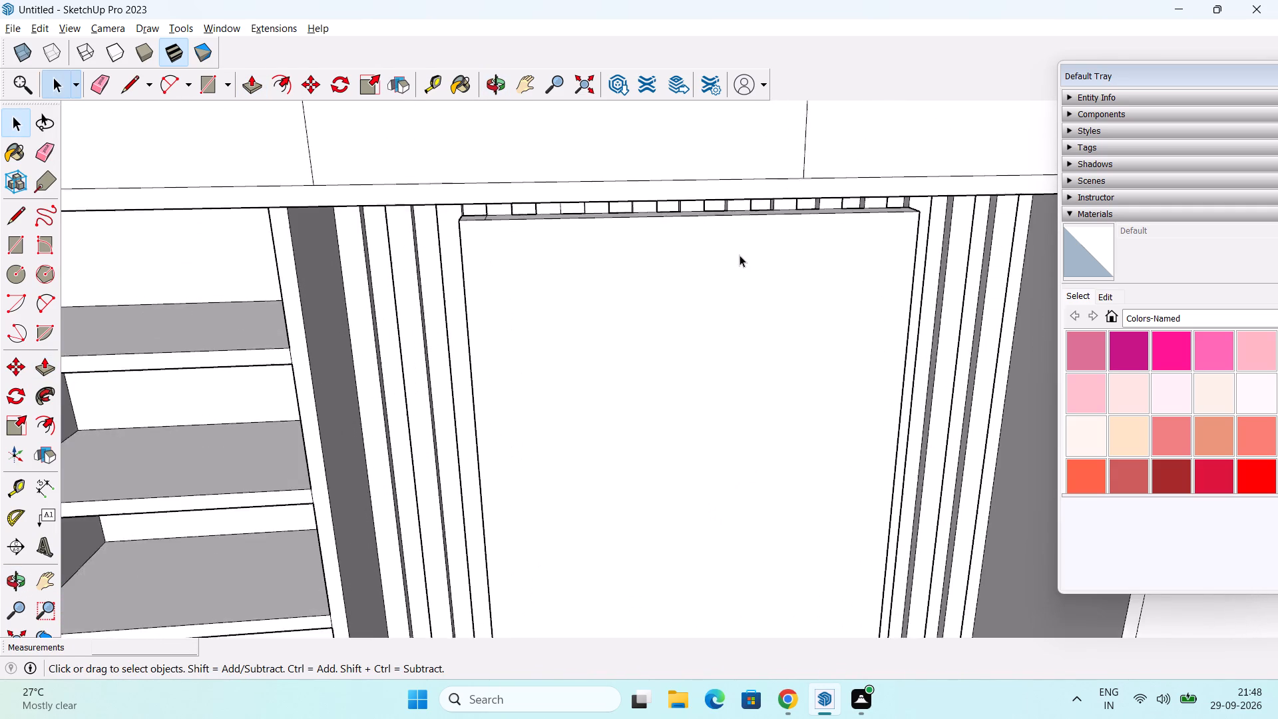
scroll(740, 255, up, 3)
scroll(739, 248, down, 6)
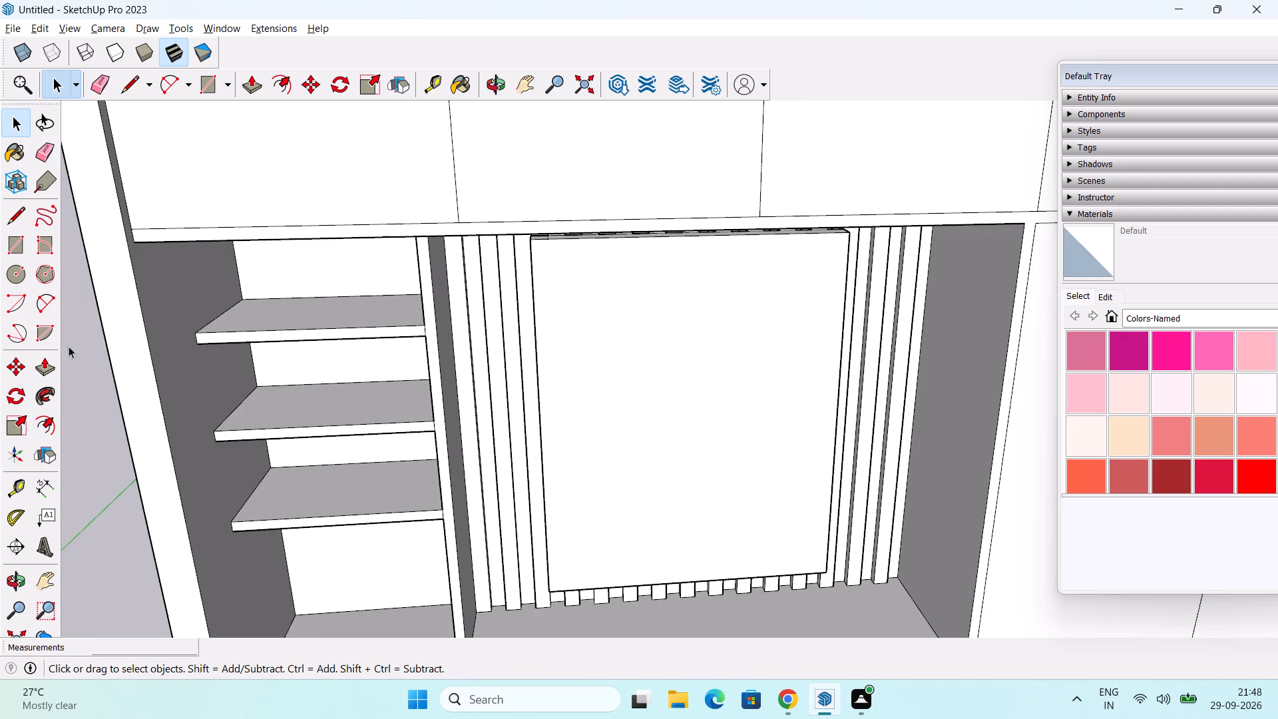
click(43, 307)
middle_drag(517, 412, 458, 270)
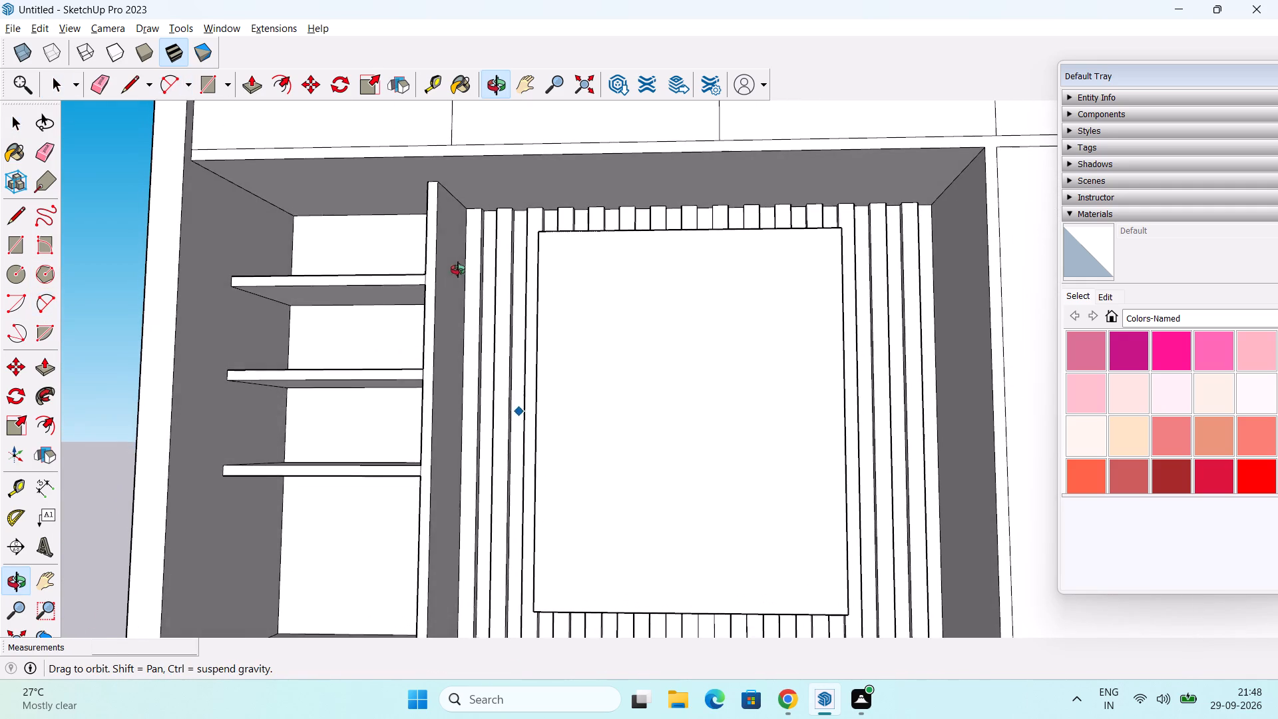
middle_drag(458, 270, 457, 270)
scroll(540, 264, up, 2)
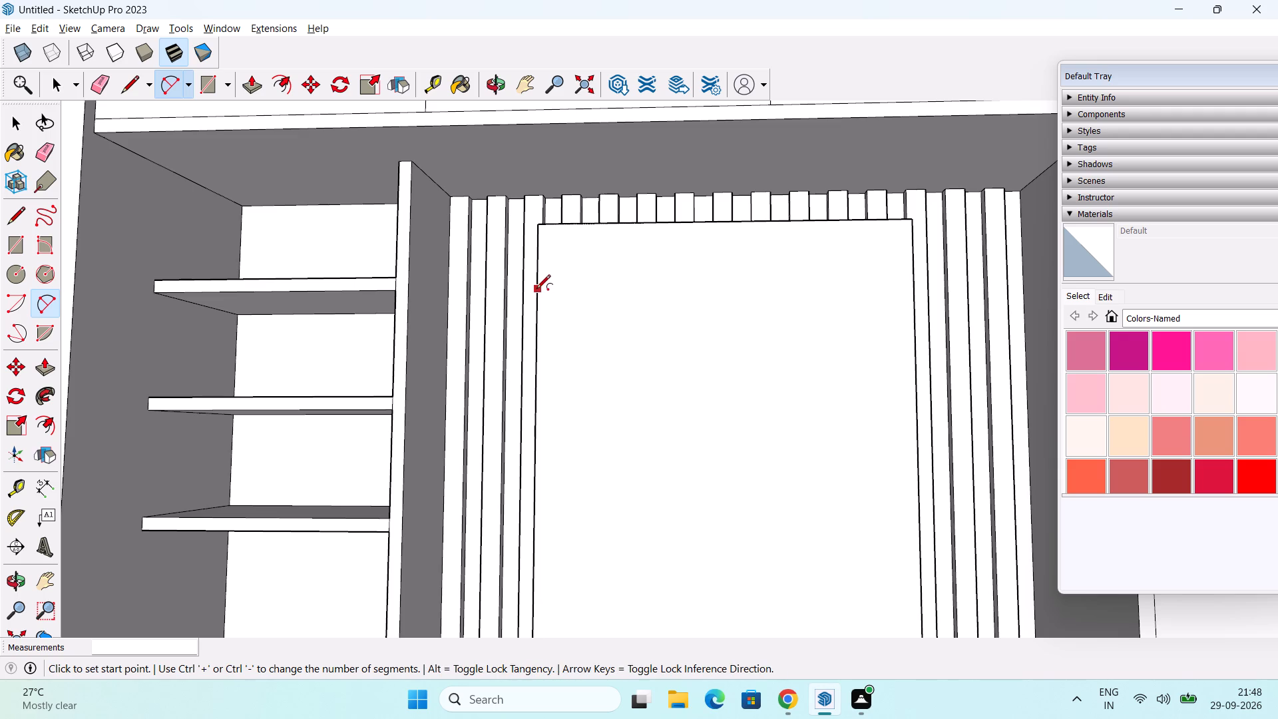
click(538, 290)
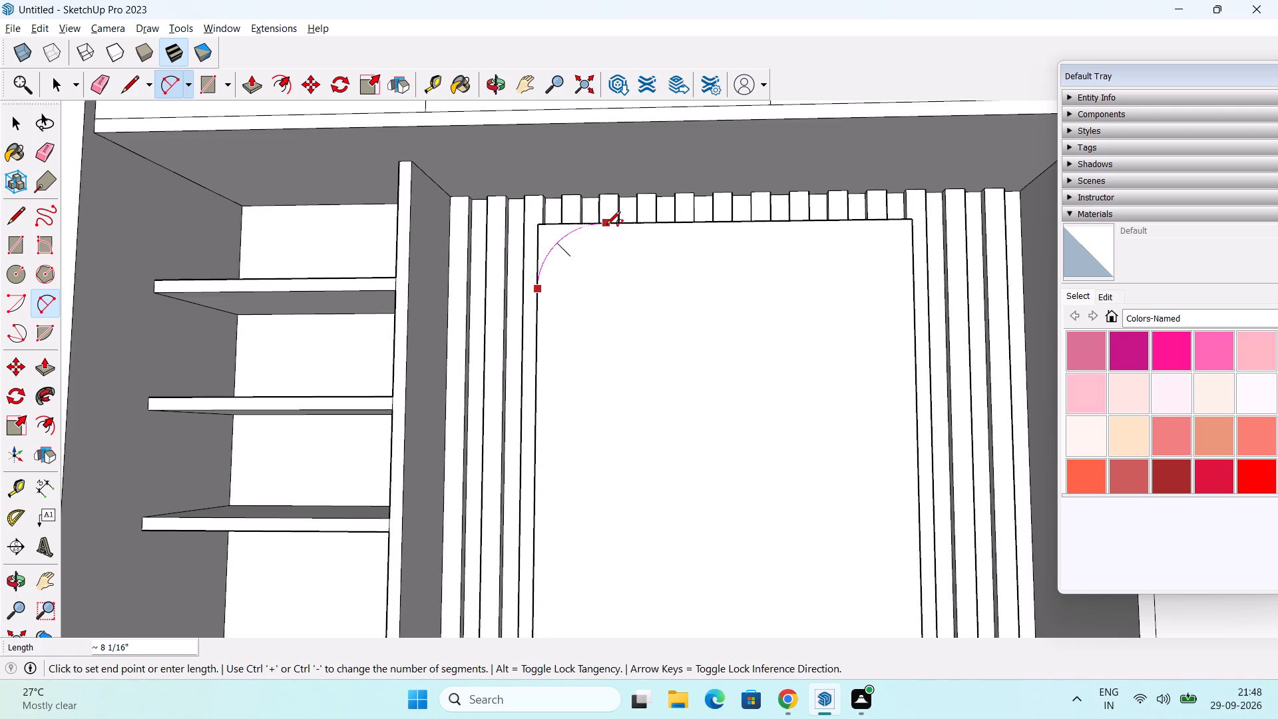
click(606, 226)
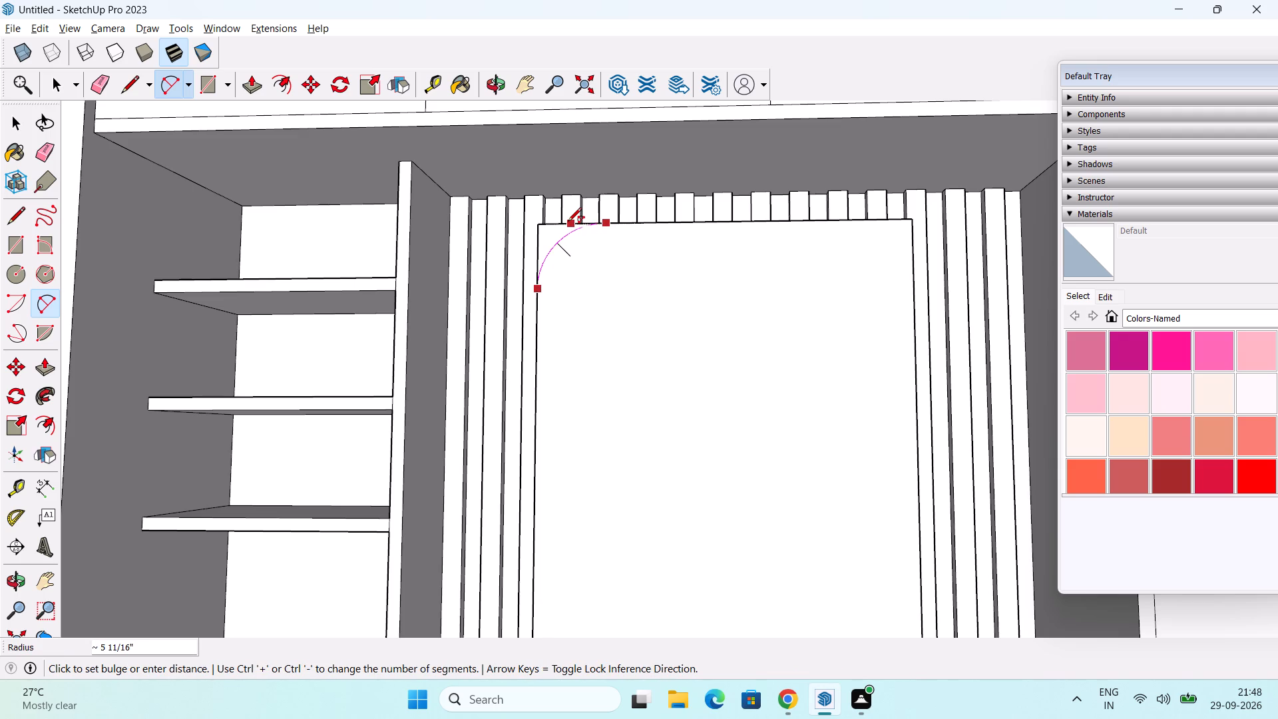
click(568, 222)
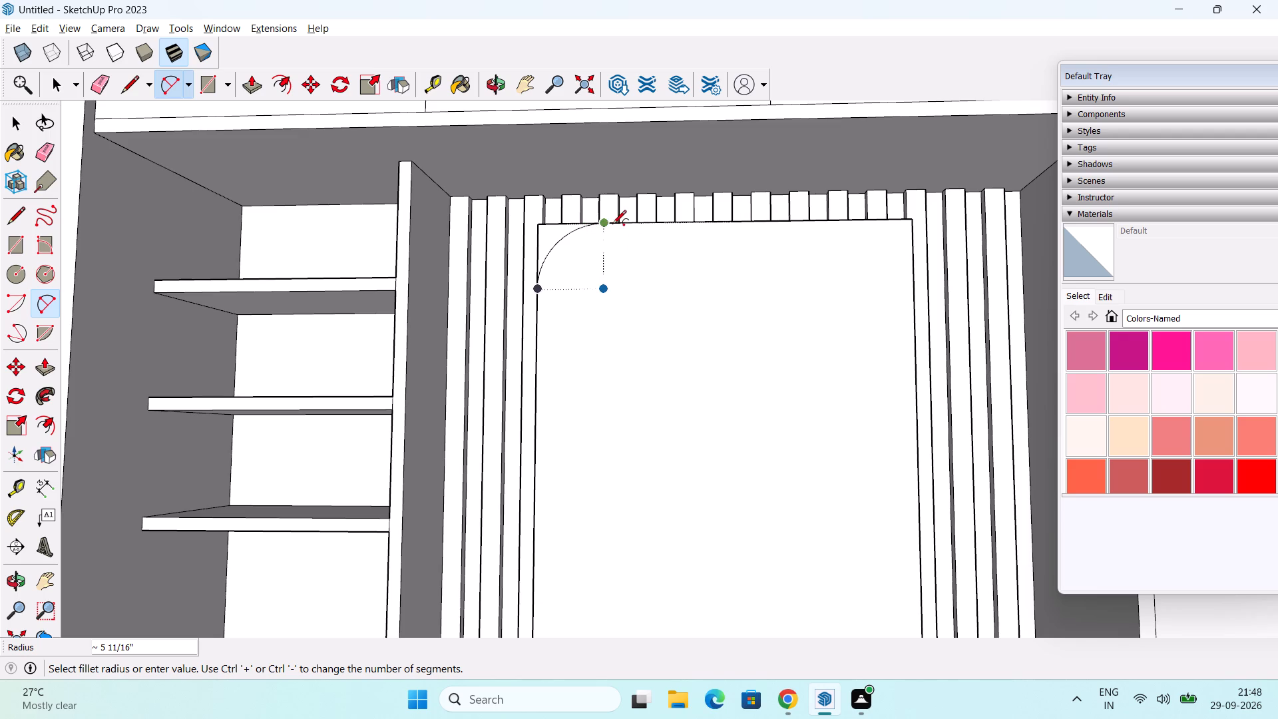
Draw a matching corner arc across the upper-right corner of the raised panel's front face.
click(854, 219)
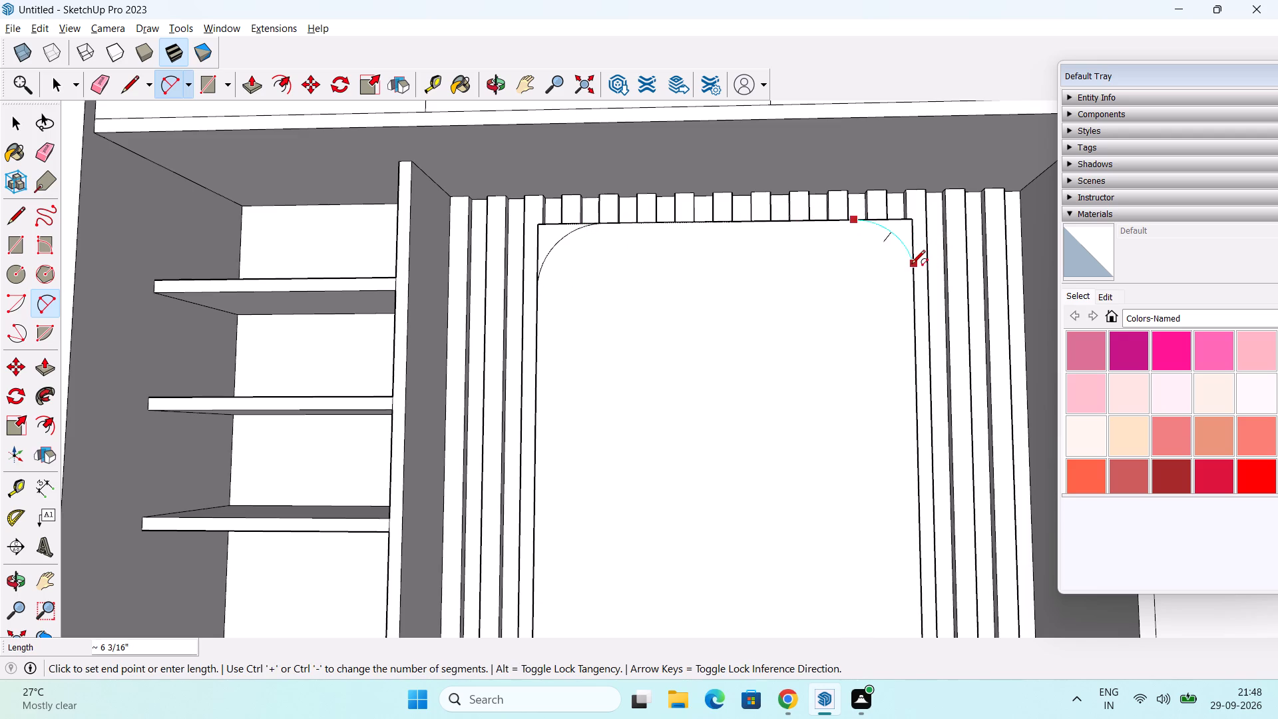
click(913, 278)
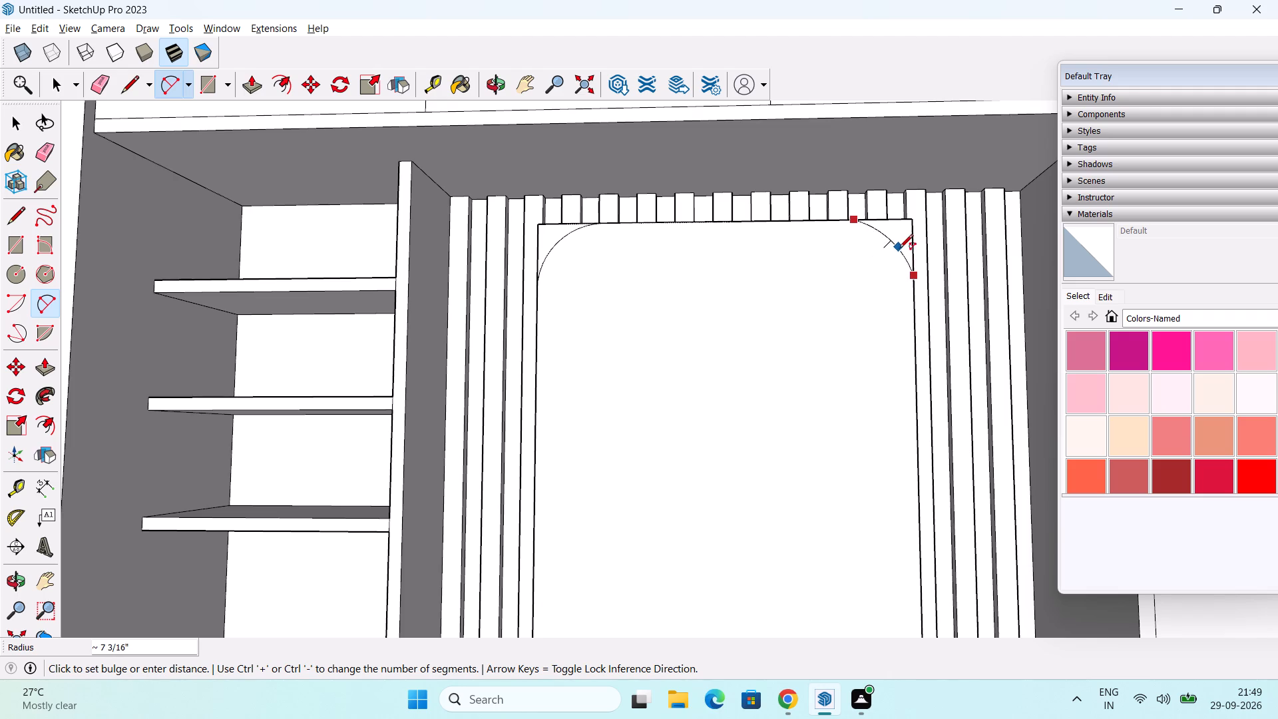
click(905, 239)
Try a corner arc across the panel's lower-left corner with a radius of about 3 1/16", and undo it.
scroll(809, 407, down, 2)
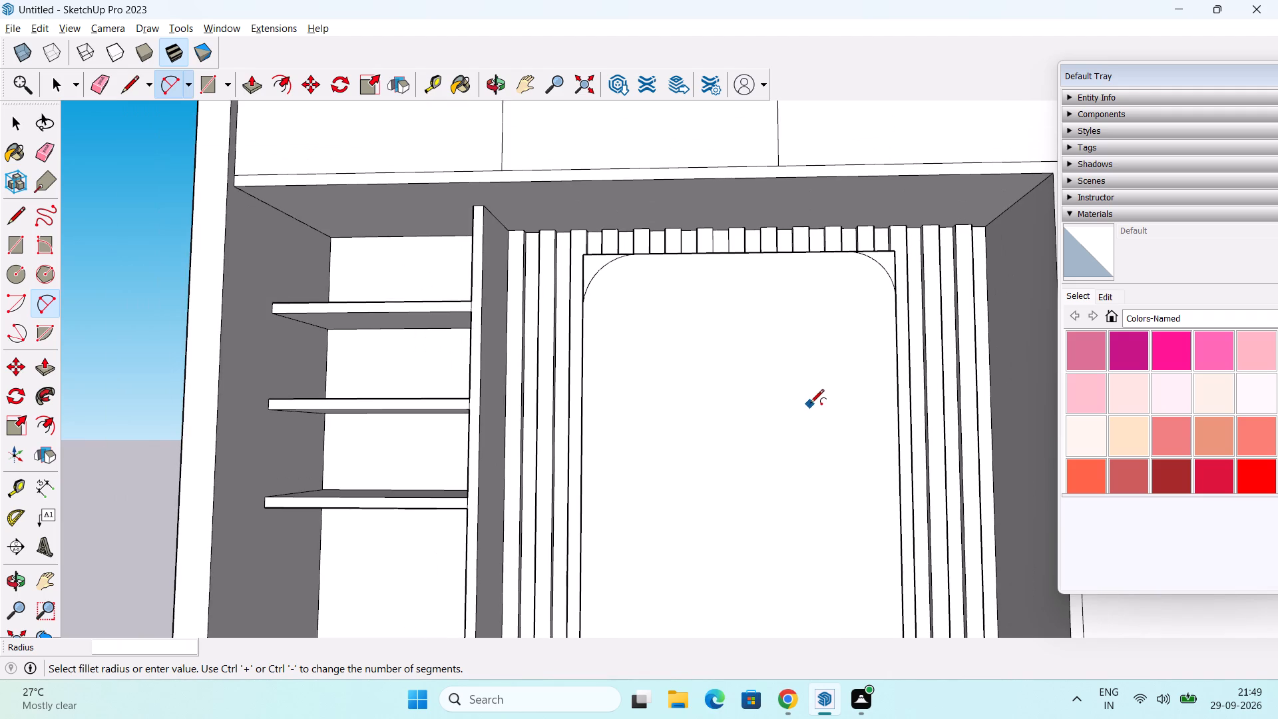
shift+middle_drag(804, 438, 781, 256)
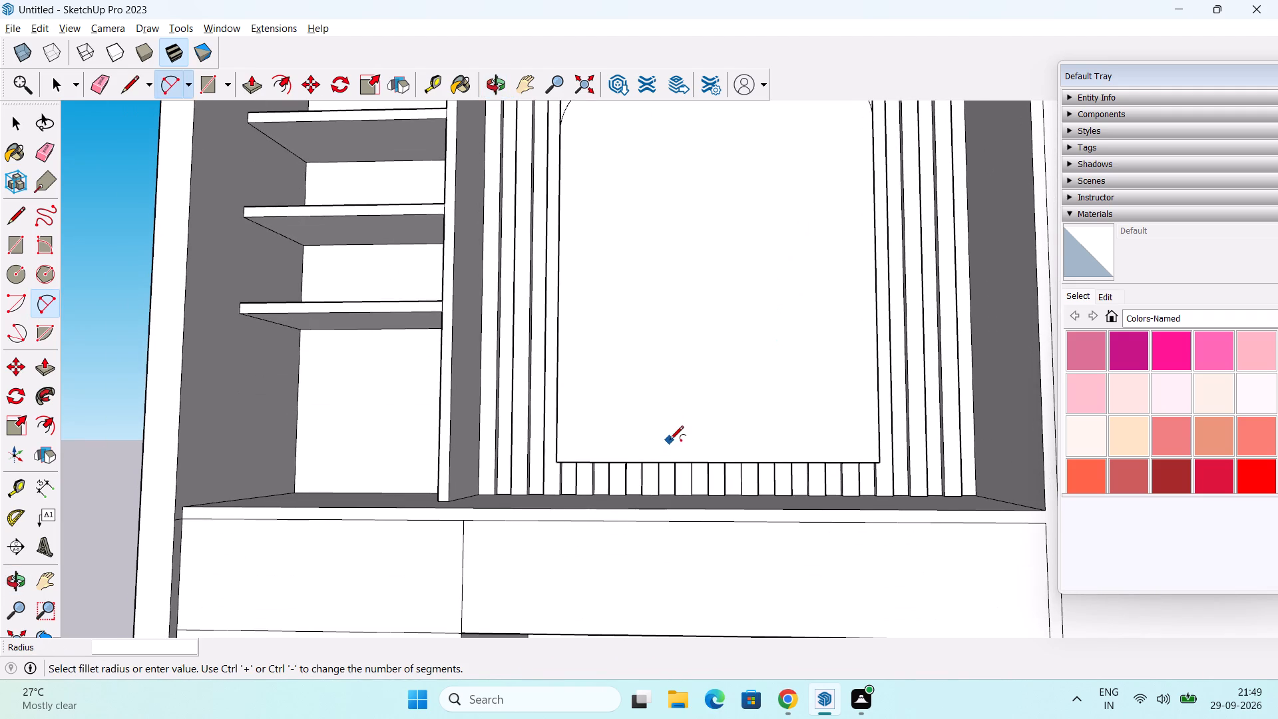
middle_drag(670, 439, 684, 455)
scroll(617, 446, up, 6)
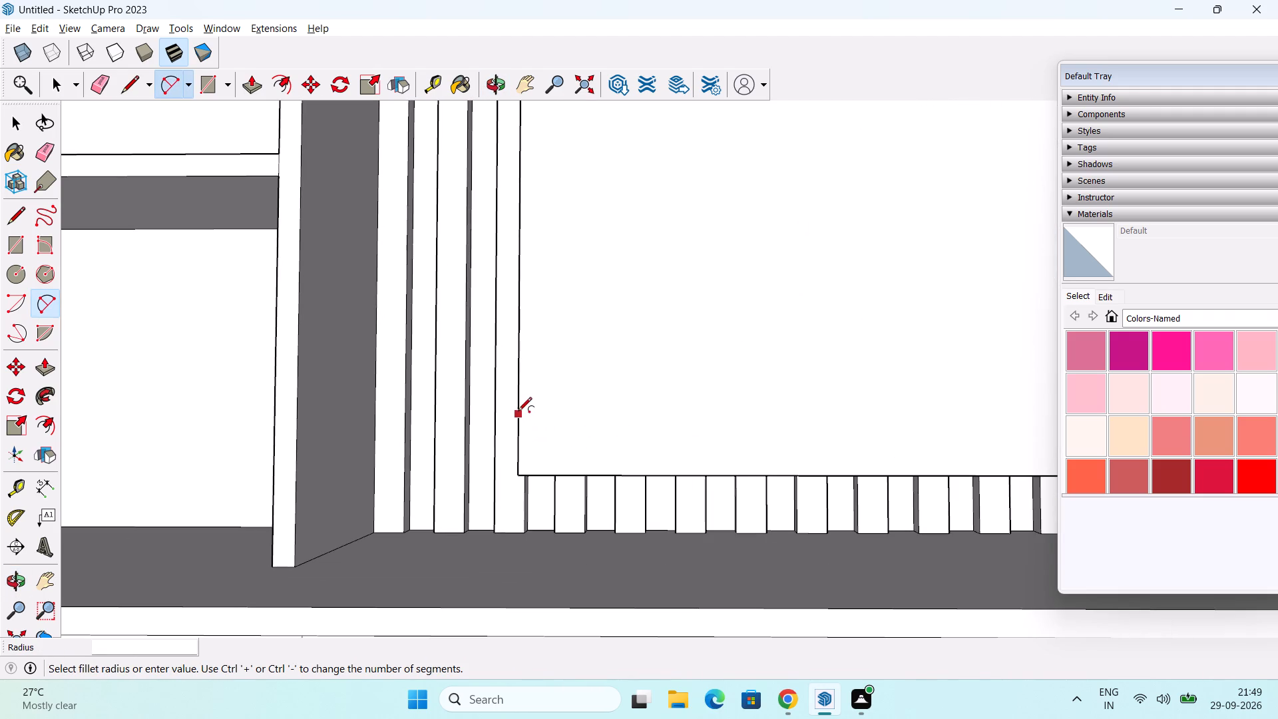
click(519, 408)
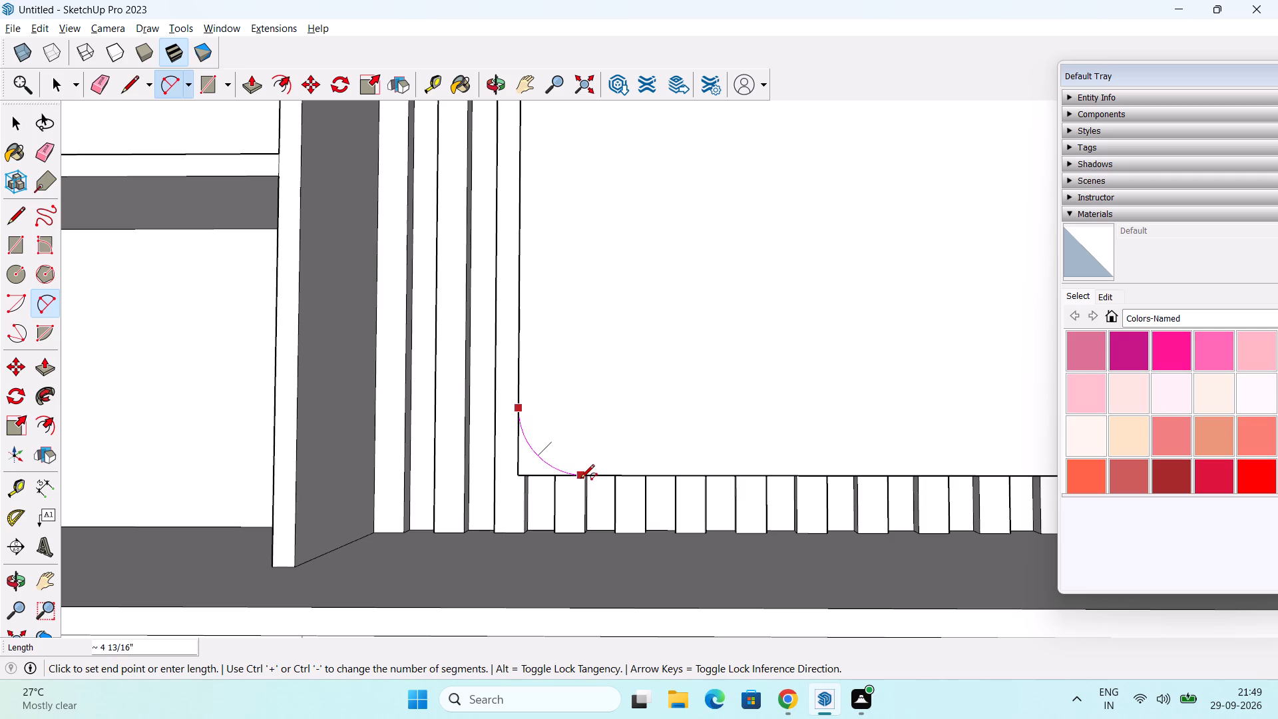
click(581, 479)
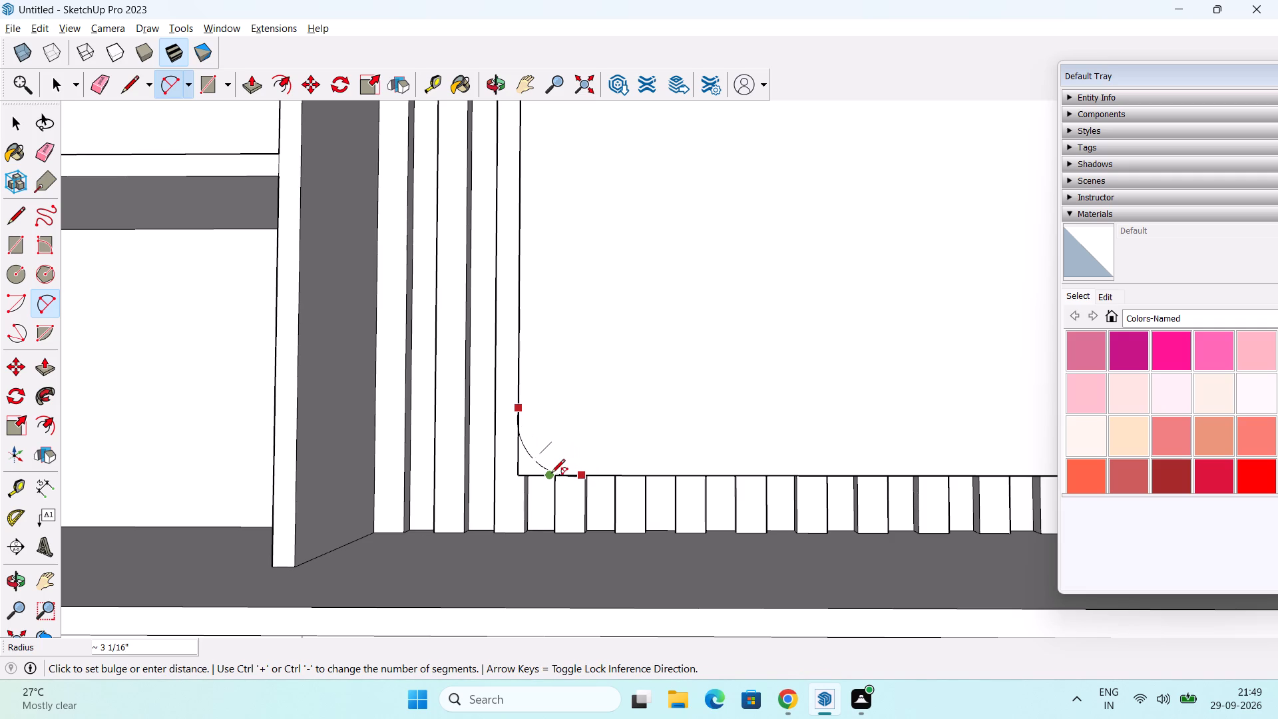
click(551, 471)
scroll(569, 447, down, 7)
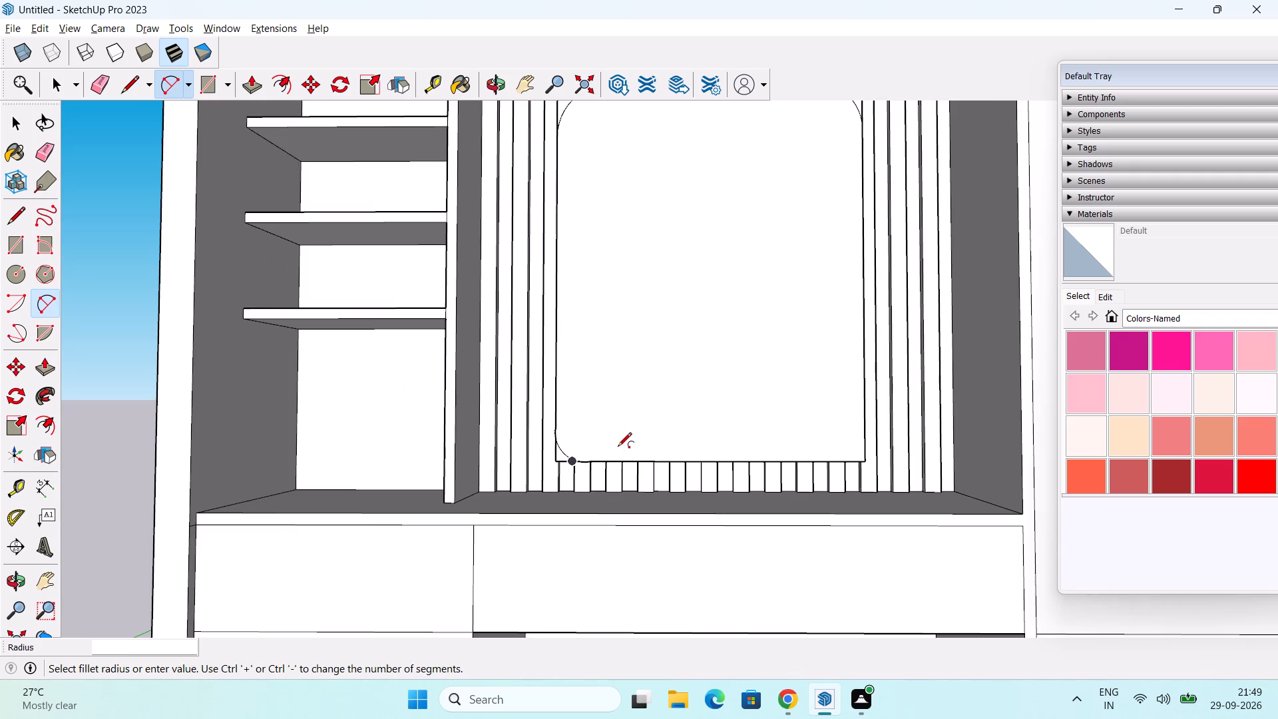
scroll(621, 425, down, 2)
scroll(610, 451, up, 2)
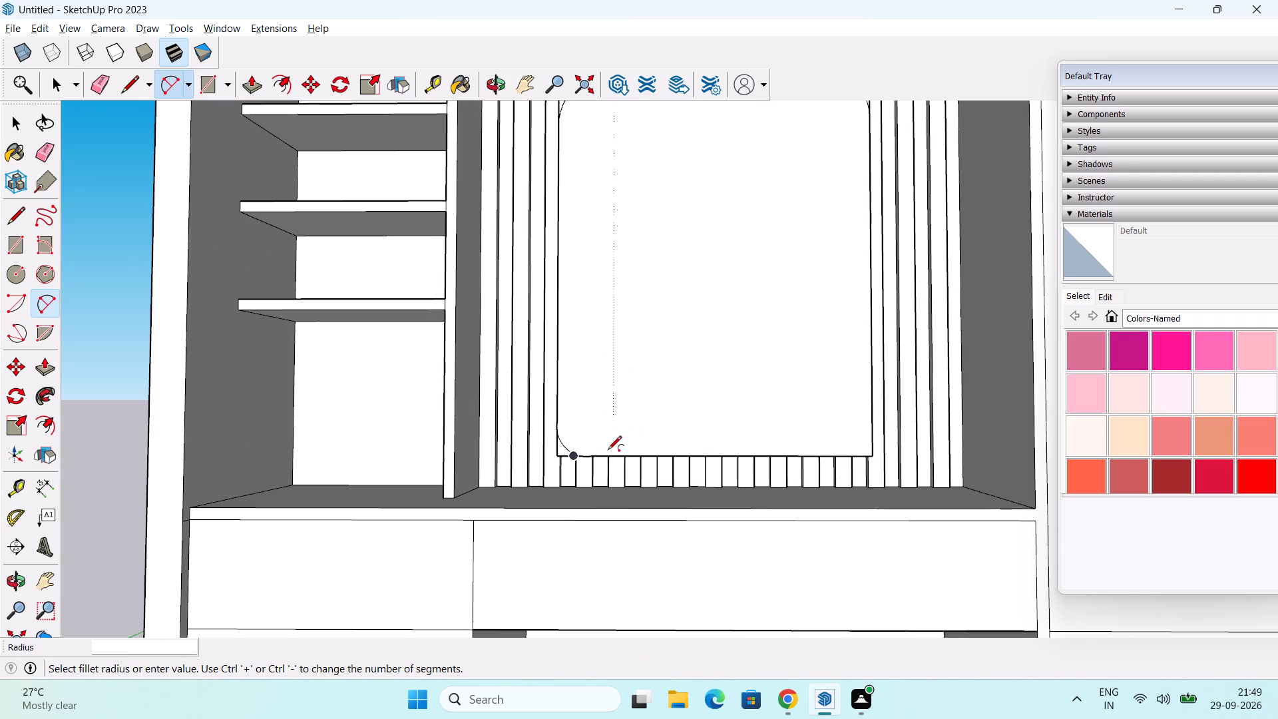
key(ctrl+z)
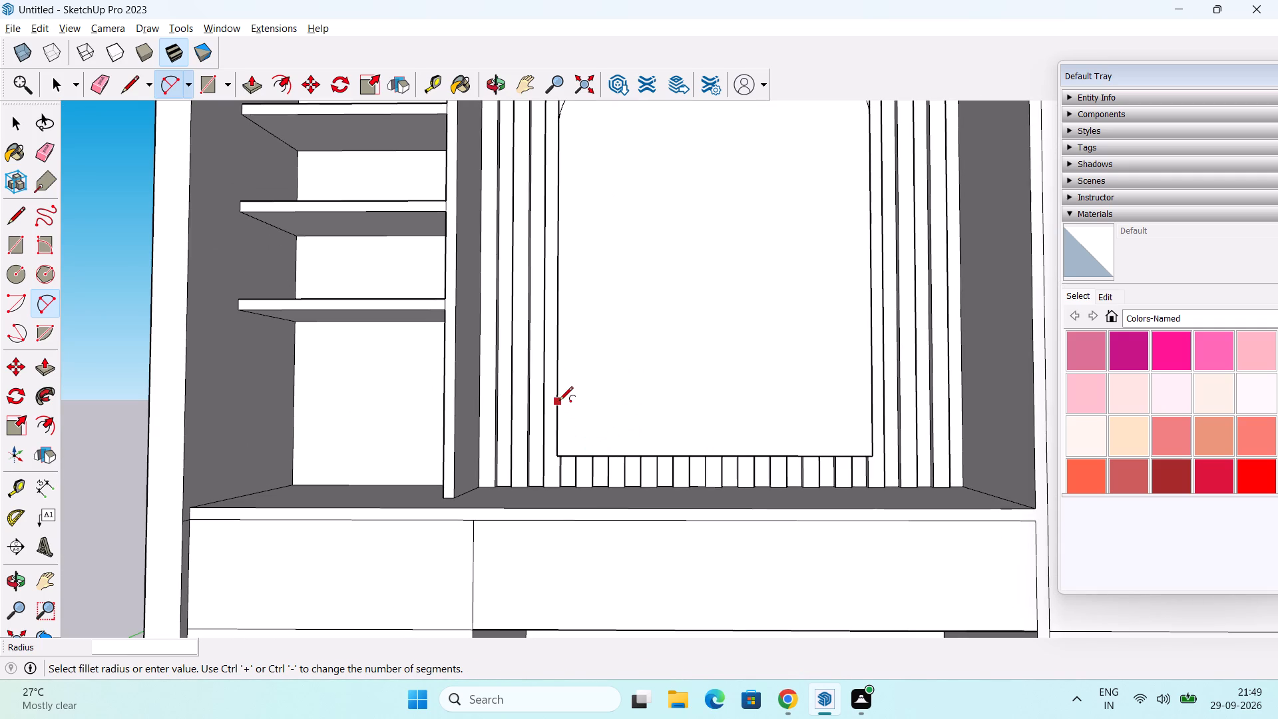
Draw a corner arc with a bulge of about 1 11/16" across the panel's lower-left corner.
click(559, 401)
click(614, 457)
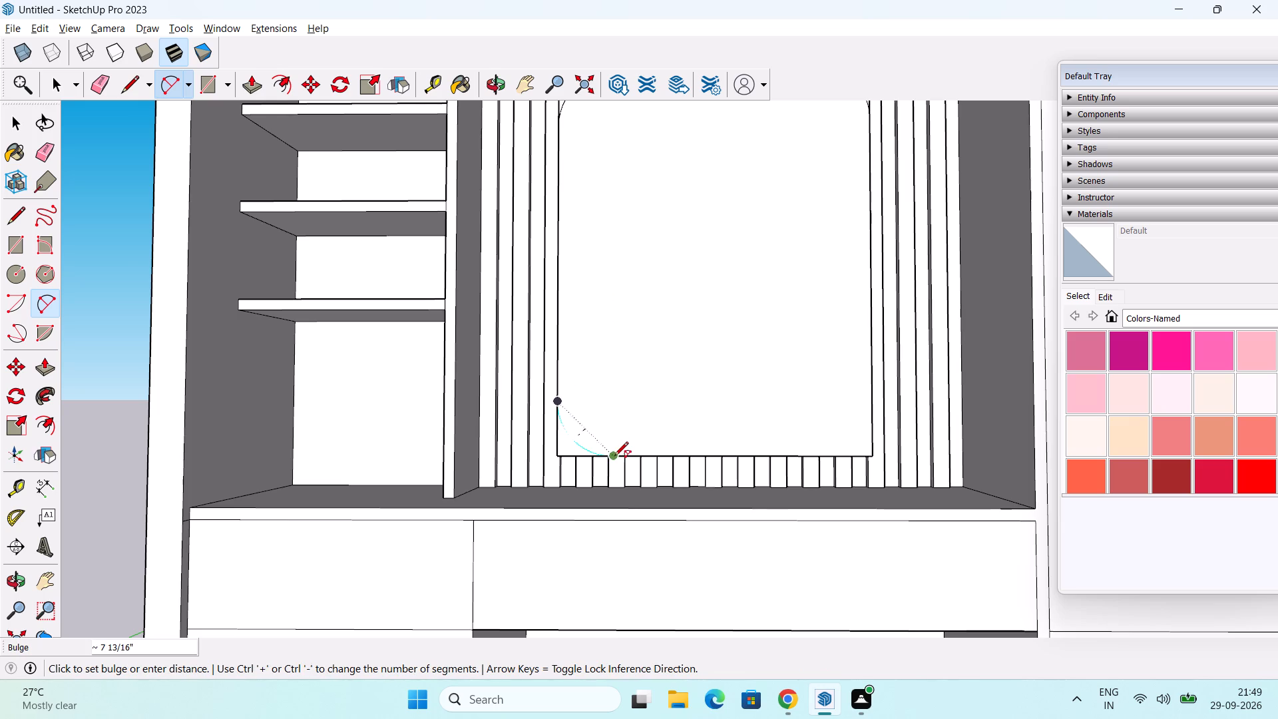
click(578, 447)
Draw a corner arc of about 4 11/16" radius across the panel's lower-right corner.
scroll(601, 413, down, 4)
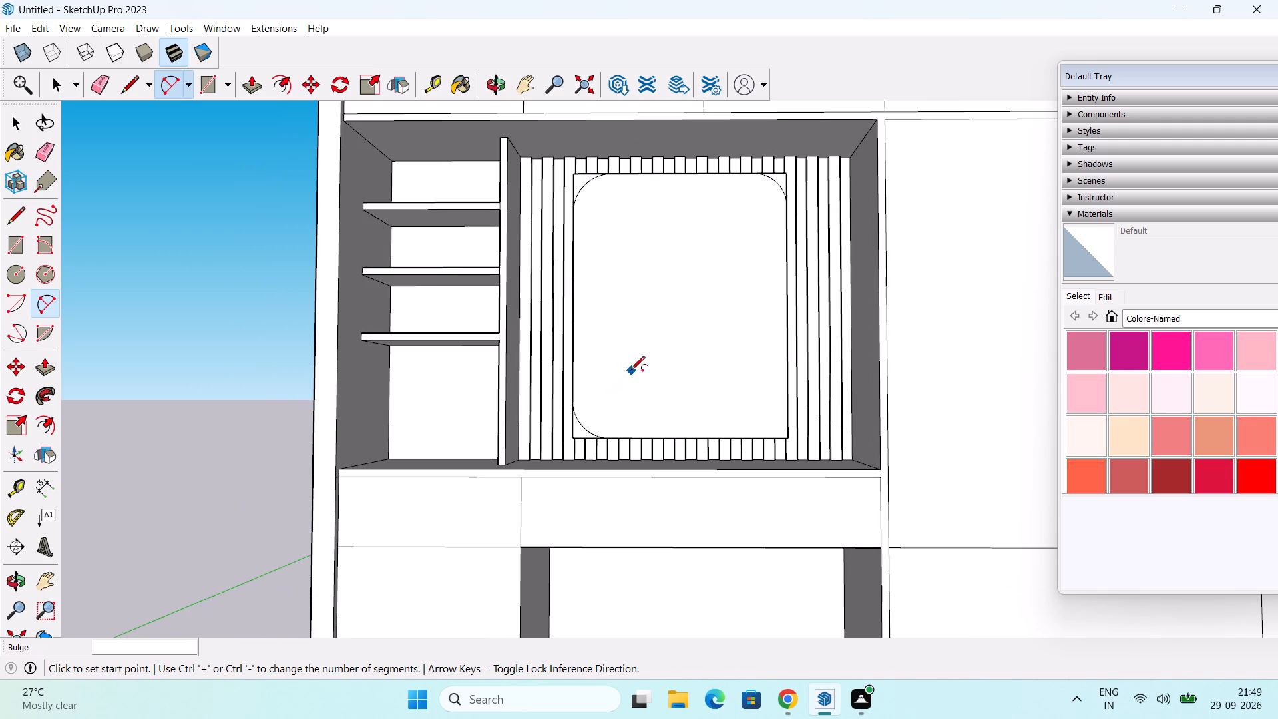
shift+middle_drag(640, 354, 463, 377)
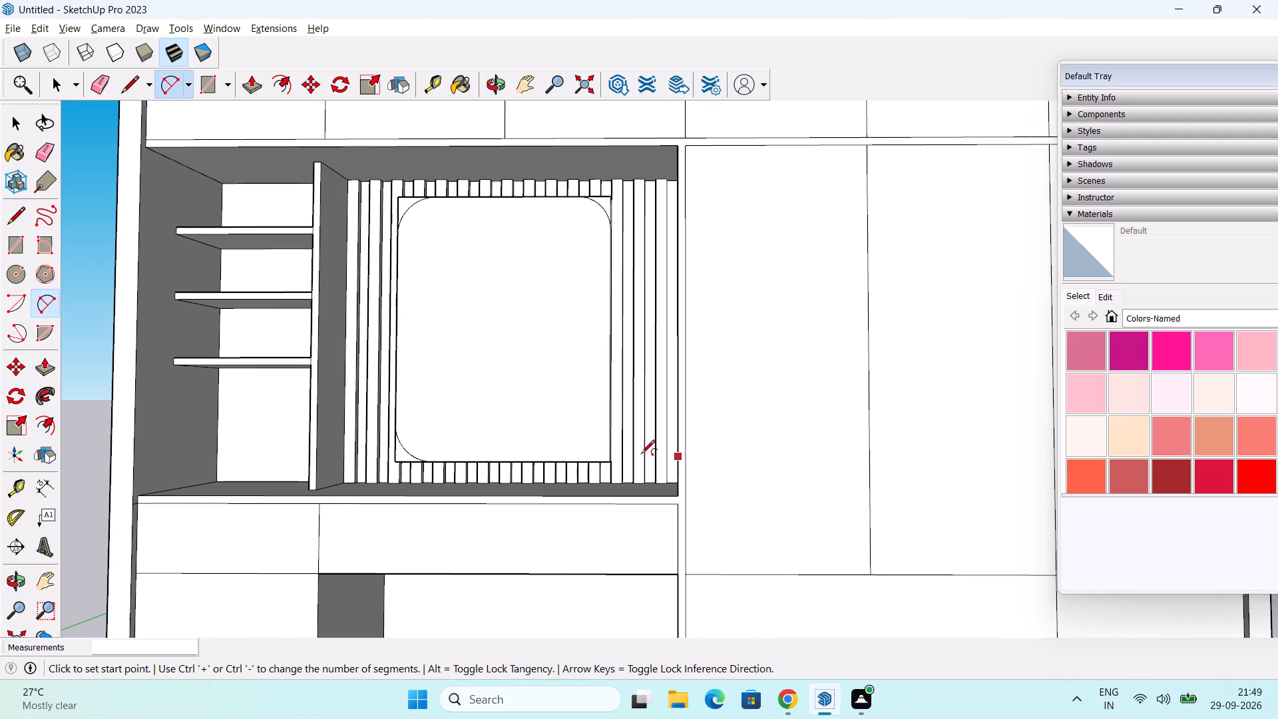
scroll(557, 437, up, 4)
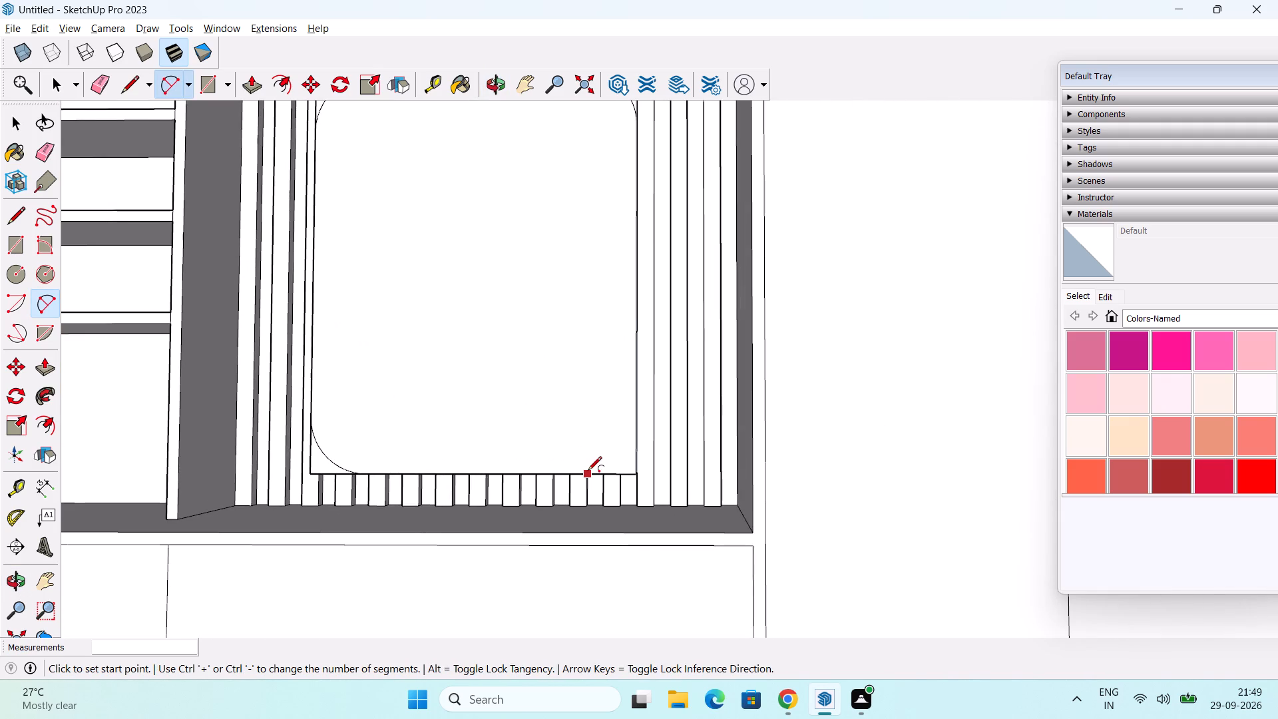
click(588, 471)
click(635, 422)
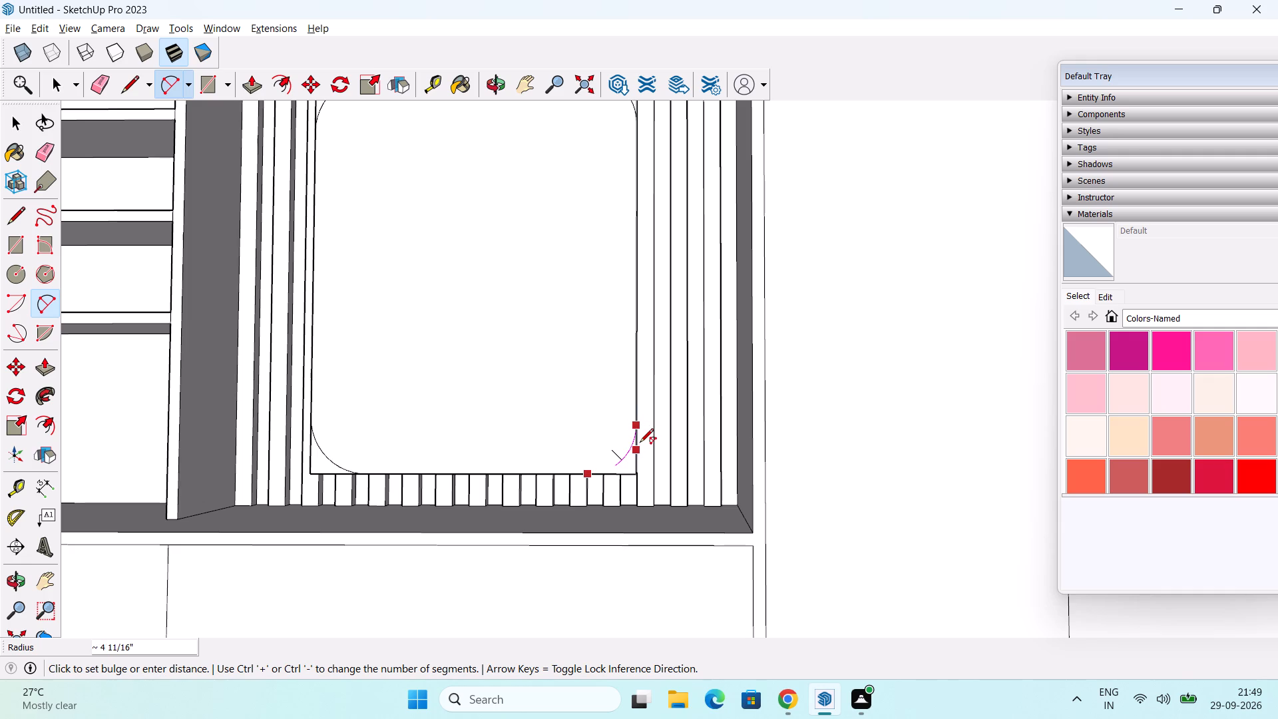
click(640, 443)
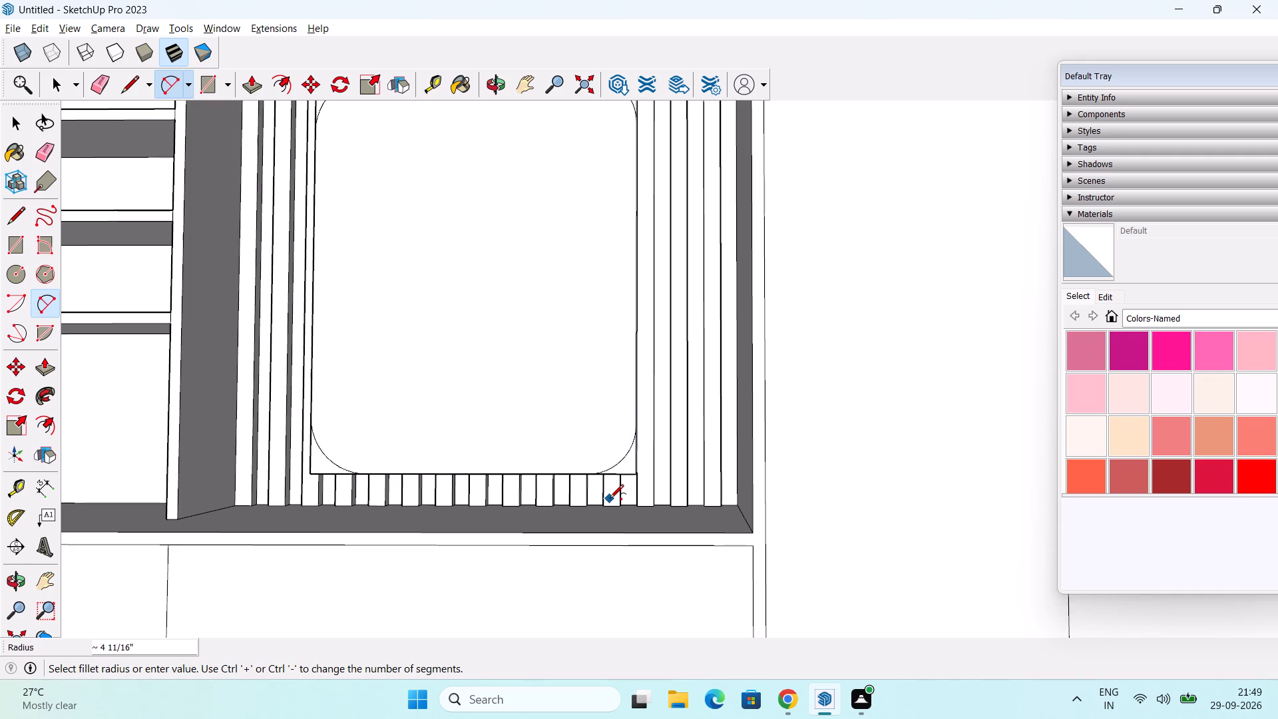
key(space)
Push the piece outside the lower-left arc back 2" to cut away that corner of the panel.
middle_drag(614, 488, 856, 468)
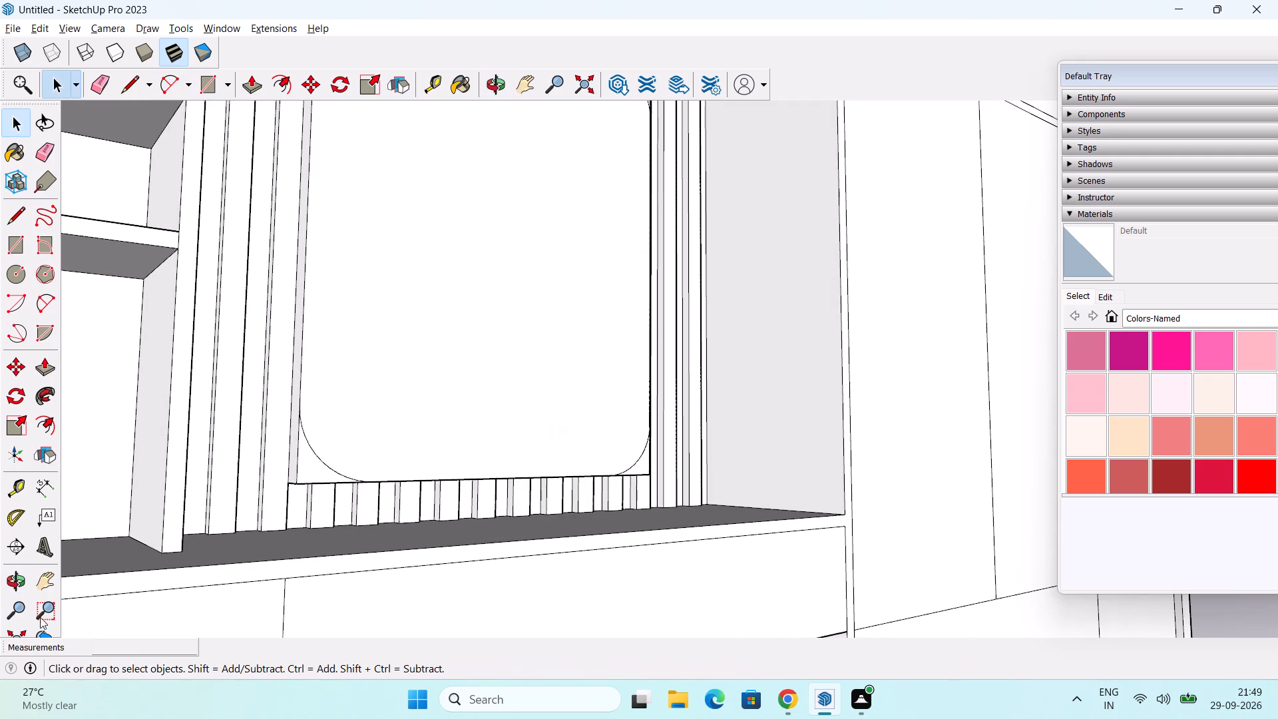
scroll(51, 600, up, 2)
scroll(0, 525, up, 2)
scroll(220, 466, up, 5)
middle_drag(299, 488, 307, 490)
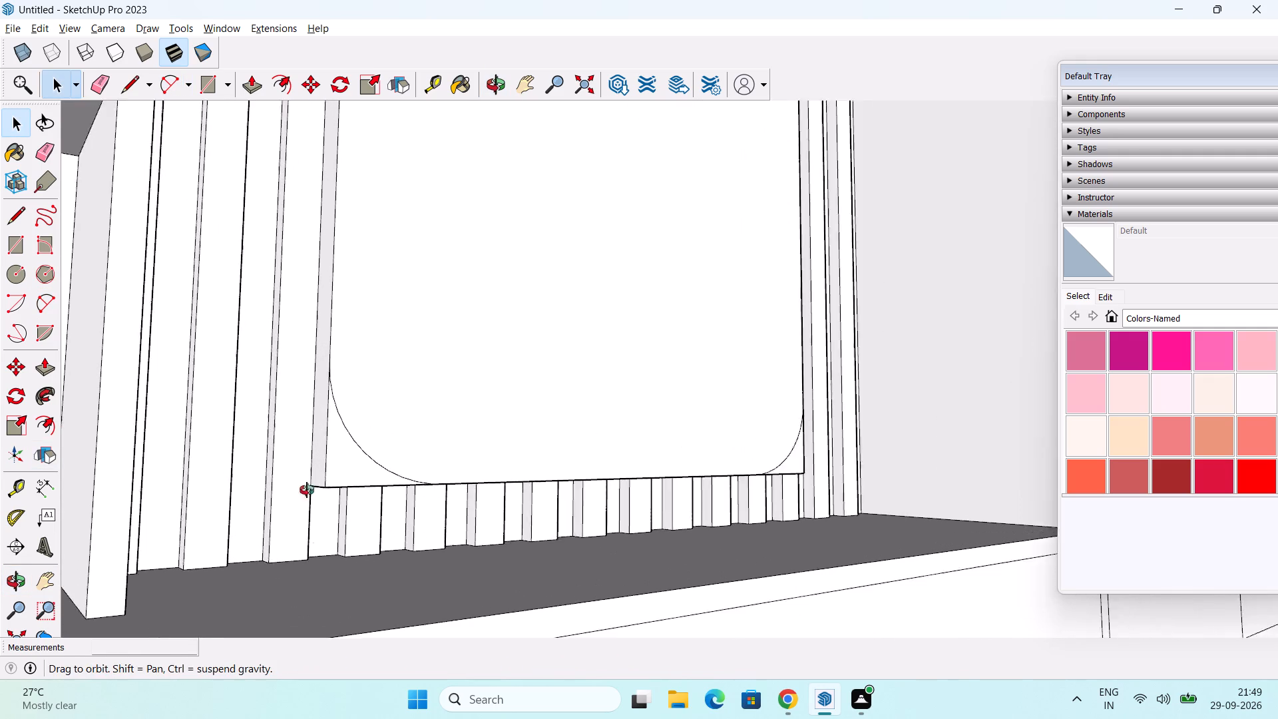
middle_drag(307, 490, 369, 515)
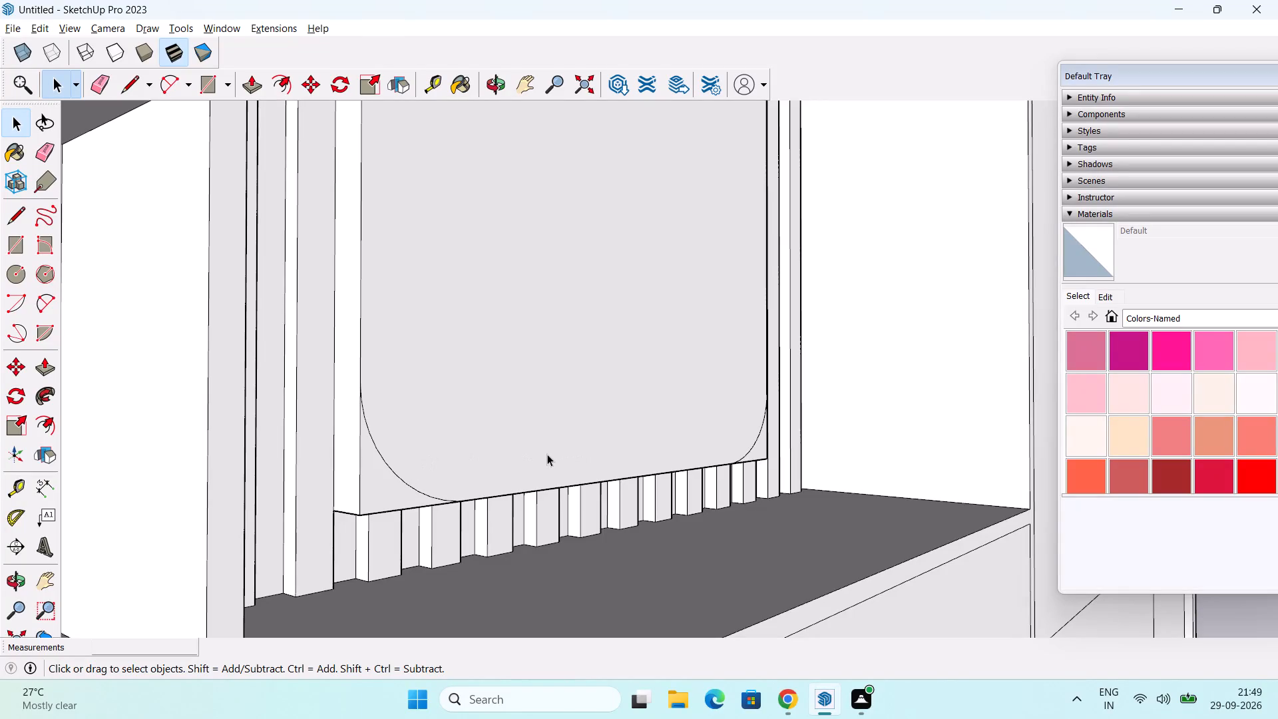
key(p)
key(p)
key(p)
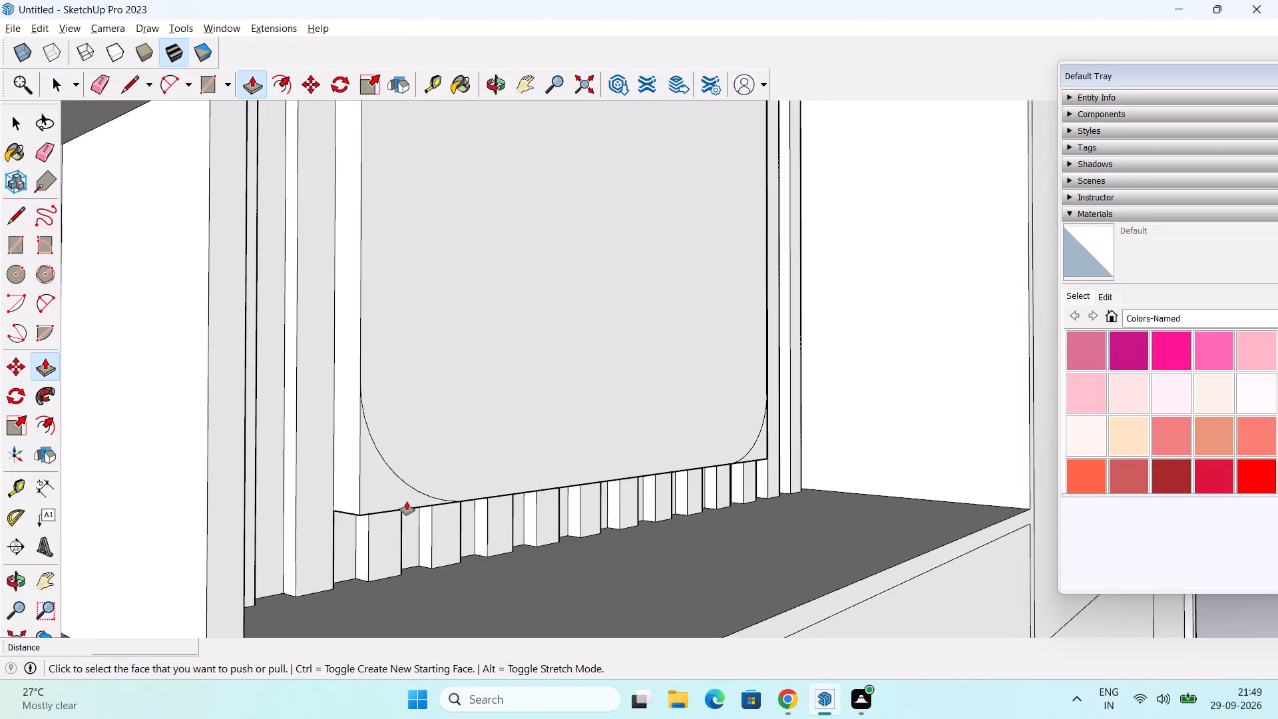
click(387, 494)
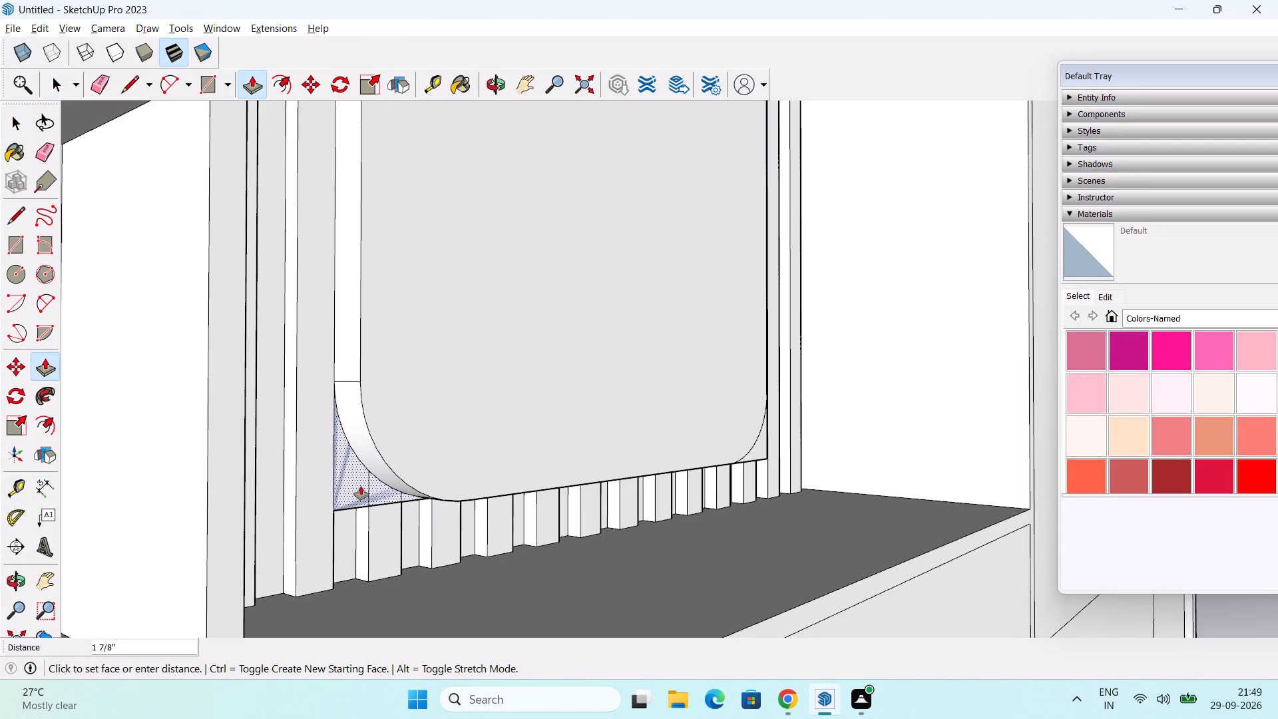
click(335, 471)
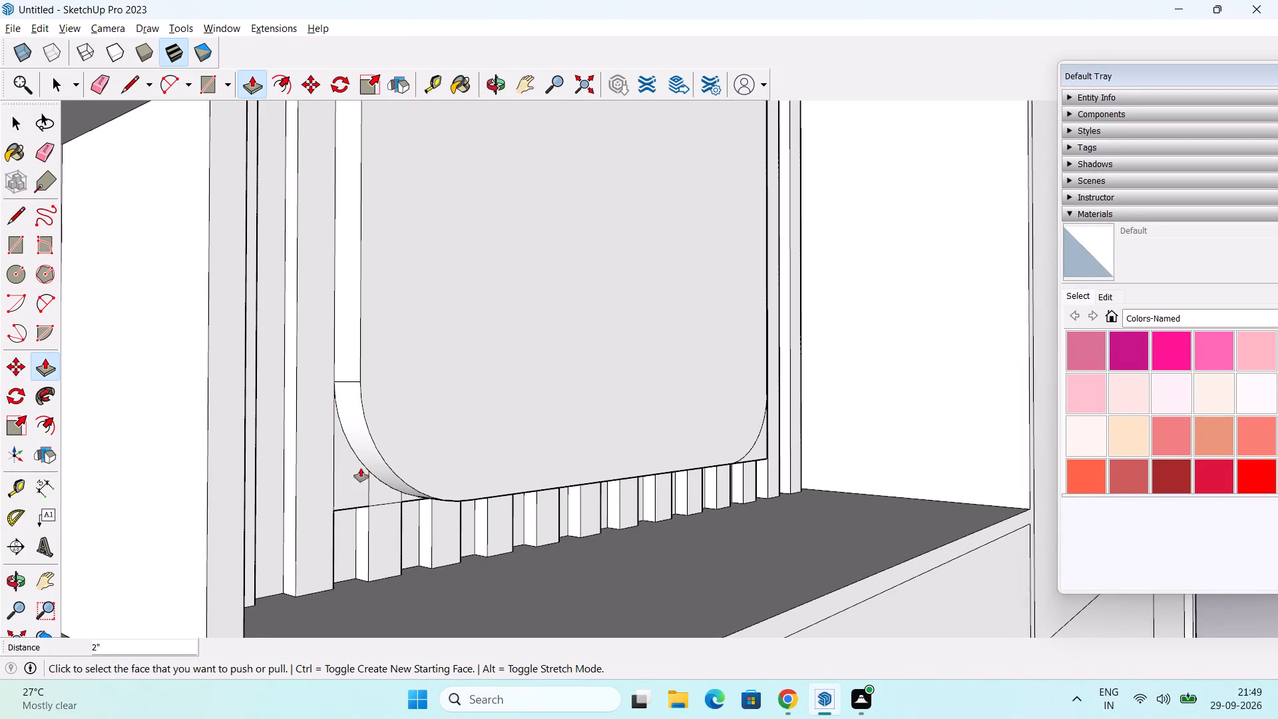
Repeat the 2" push on the piece outside the panel's lower-right arc.
scroll(401, 471, down, 2)
middle_drag(452, 497, 286, 479)
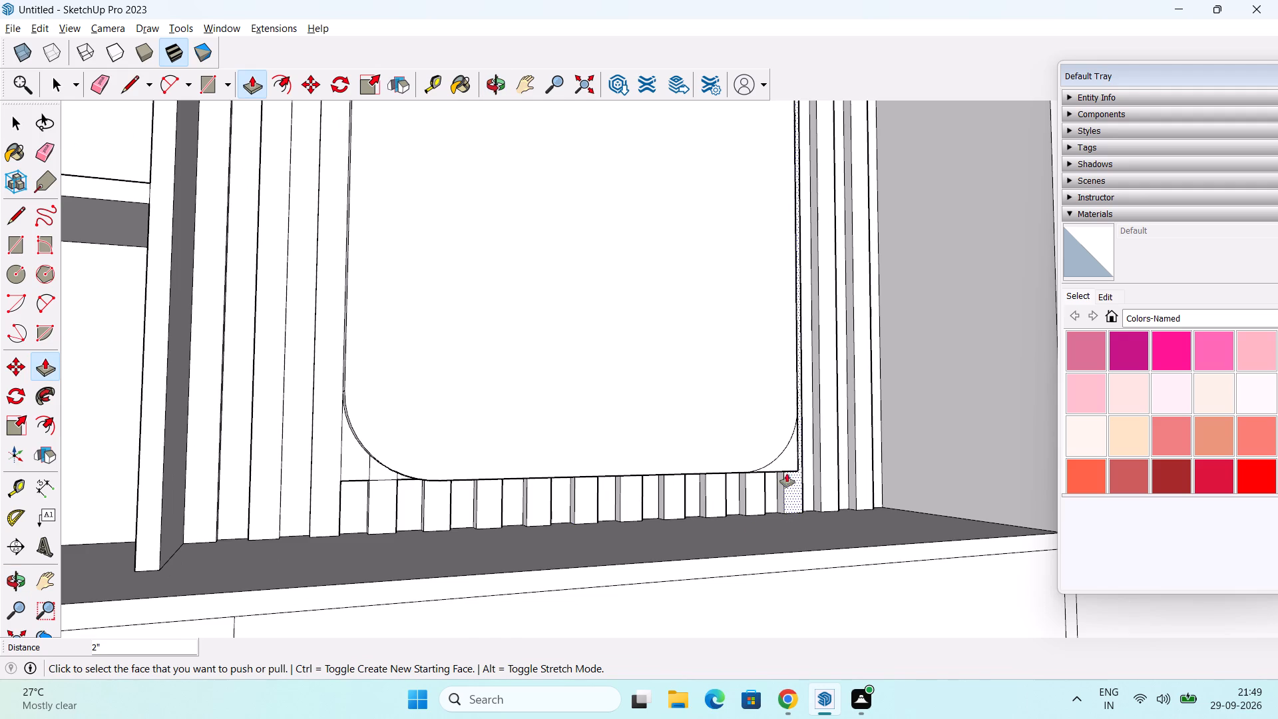
double_click(790, 456)
Repeat the 2" push on the pieces outside the panel's upper-right and upper-left arcs to cut away both corners.
scroll(810, 411, down, 3)
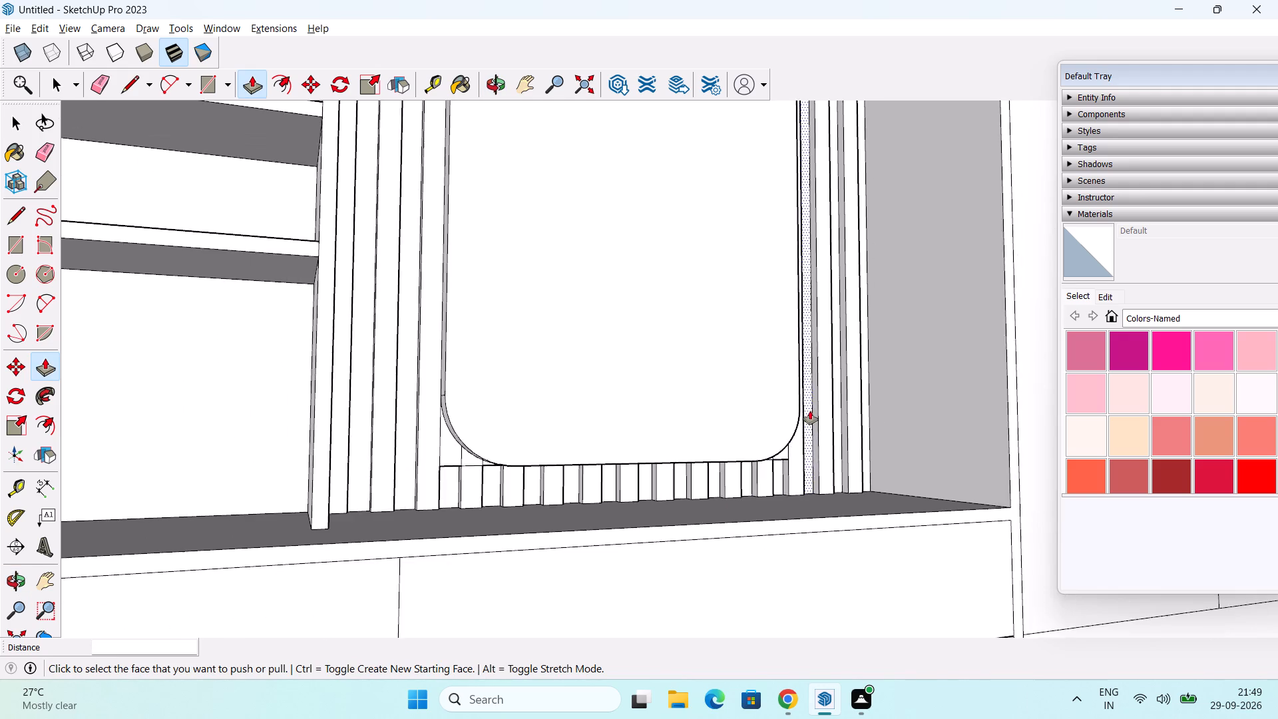
scroll(834, 296, down, 3)
middle_drag(833, 312, 702, 356)
scroll(740, 309, down, 1)
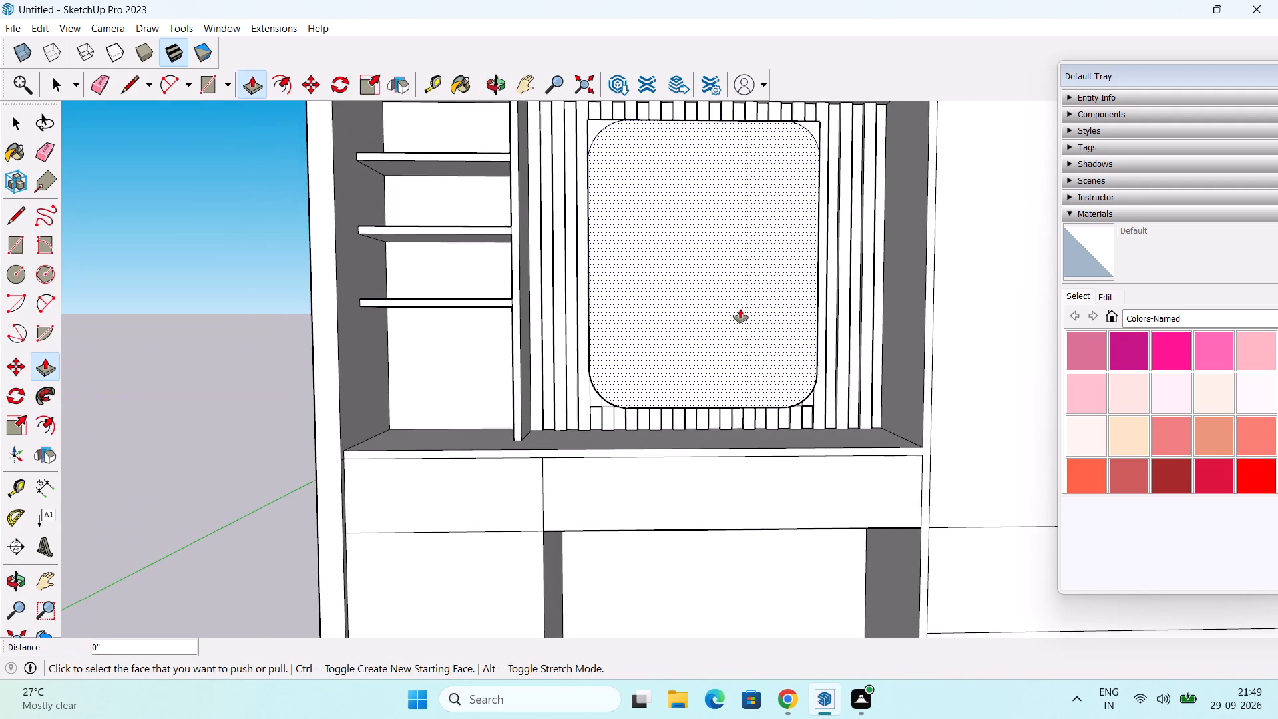
shift+middle_drag(743, 294, 716, 376)
scroll(819, 53, up, 1)
scroll(811, 190, up, 7)
click(769, 211)
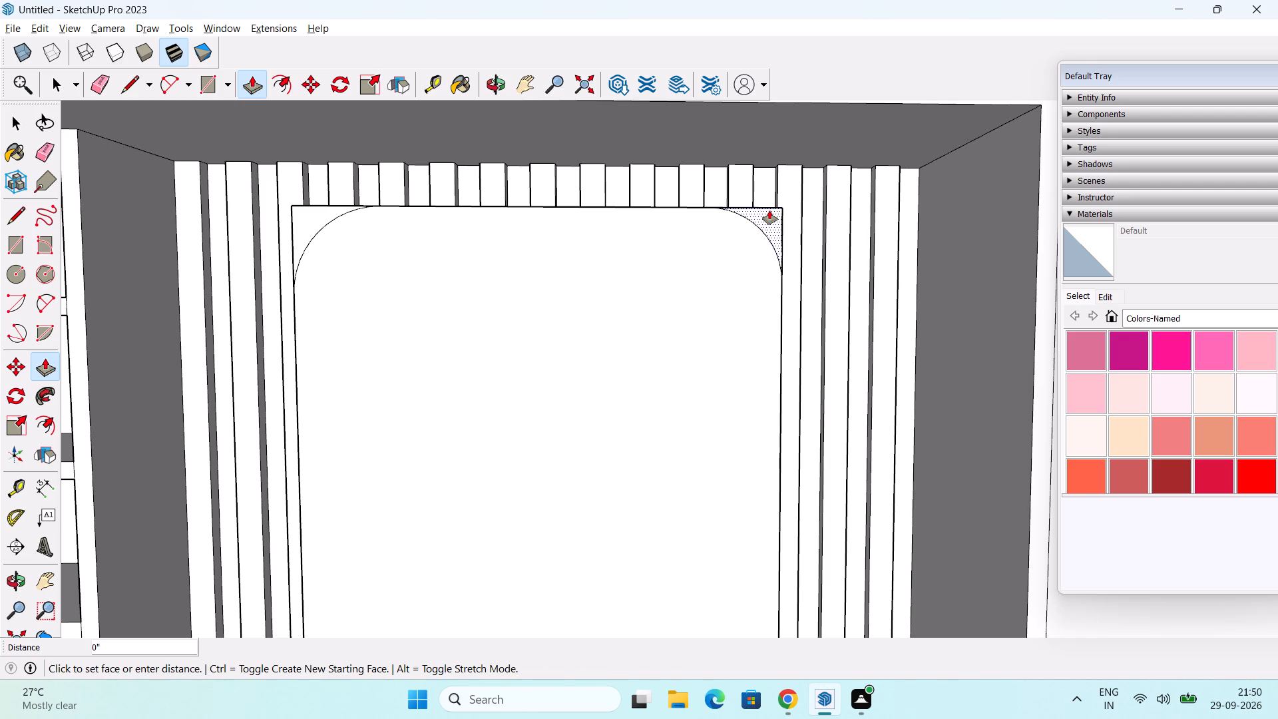
double_click(769, 210)
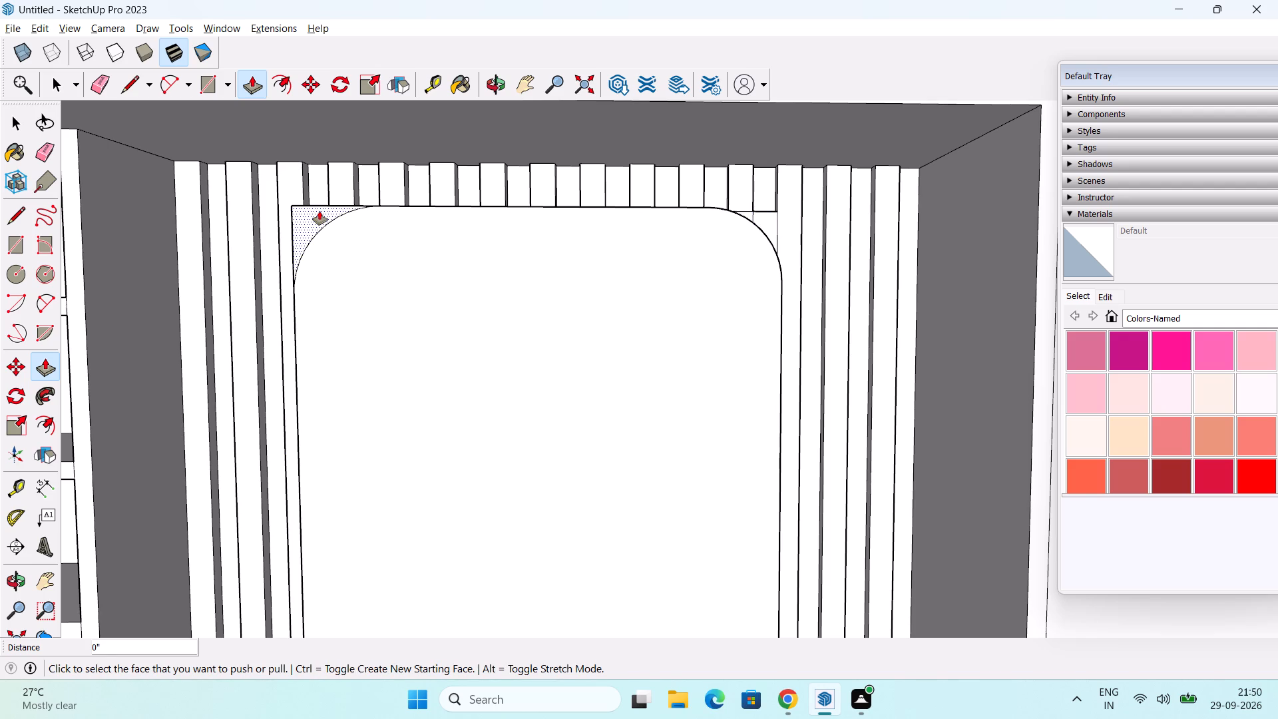
double_click(319, 211)
Delete the leftover face between the panel's upper-left arc and its old square corner.
middle_drag(336, 234, 366, 250)
scroll(306, 225, up, 5)
key(space)
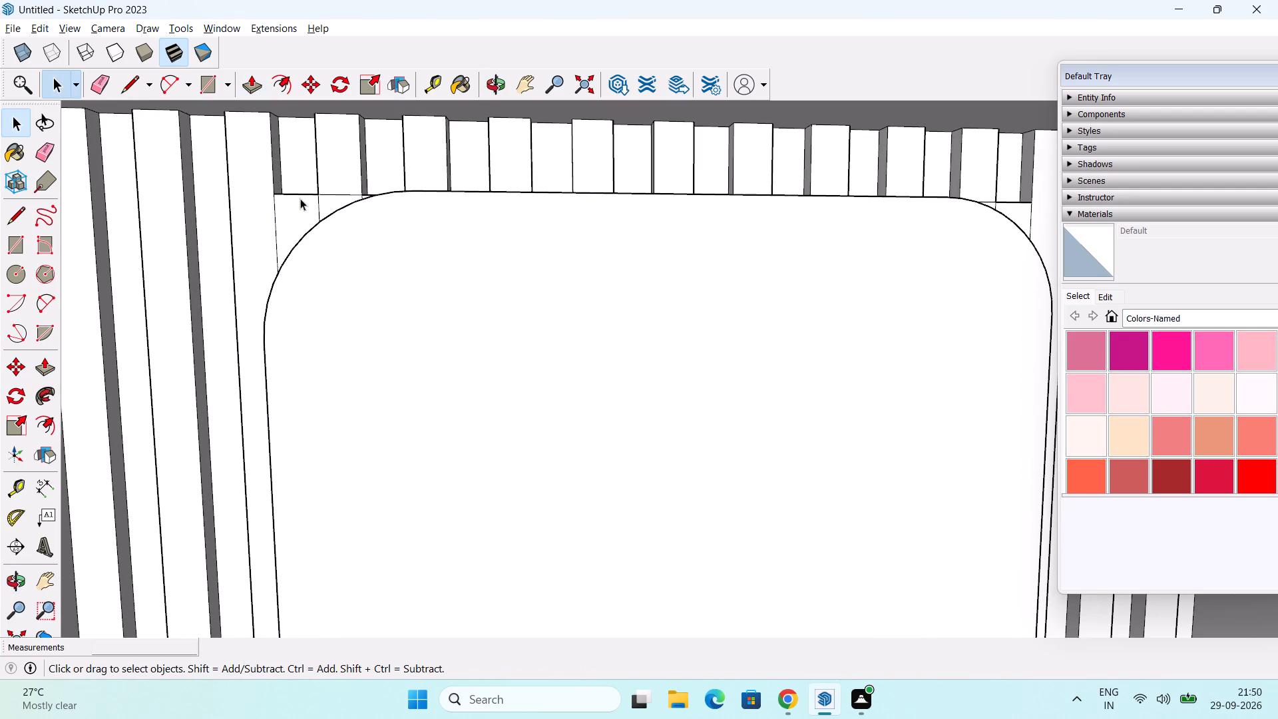
click(300, 206)
key(Delete)
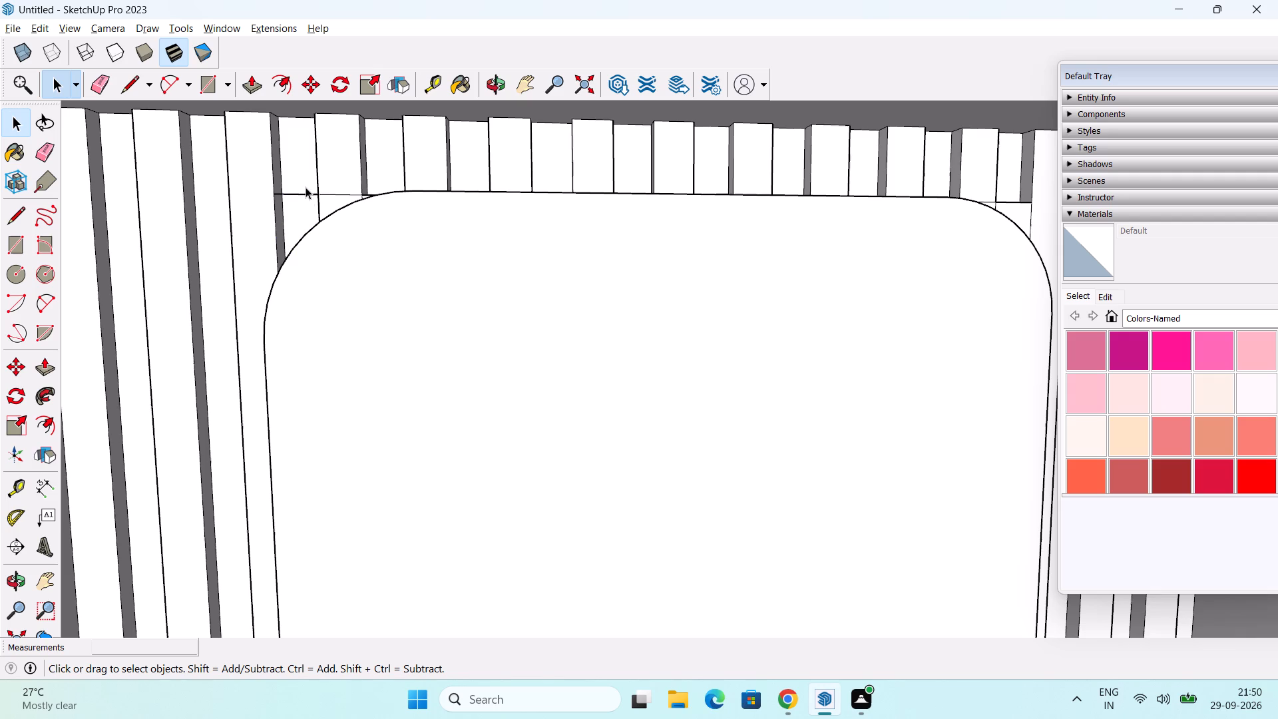
Erase the leftover straight edges outside the panel's upper-left arc, leaving only the rounded outline against the fluting.
key(e)
click(301, 193)
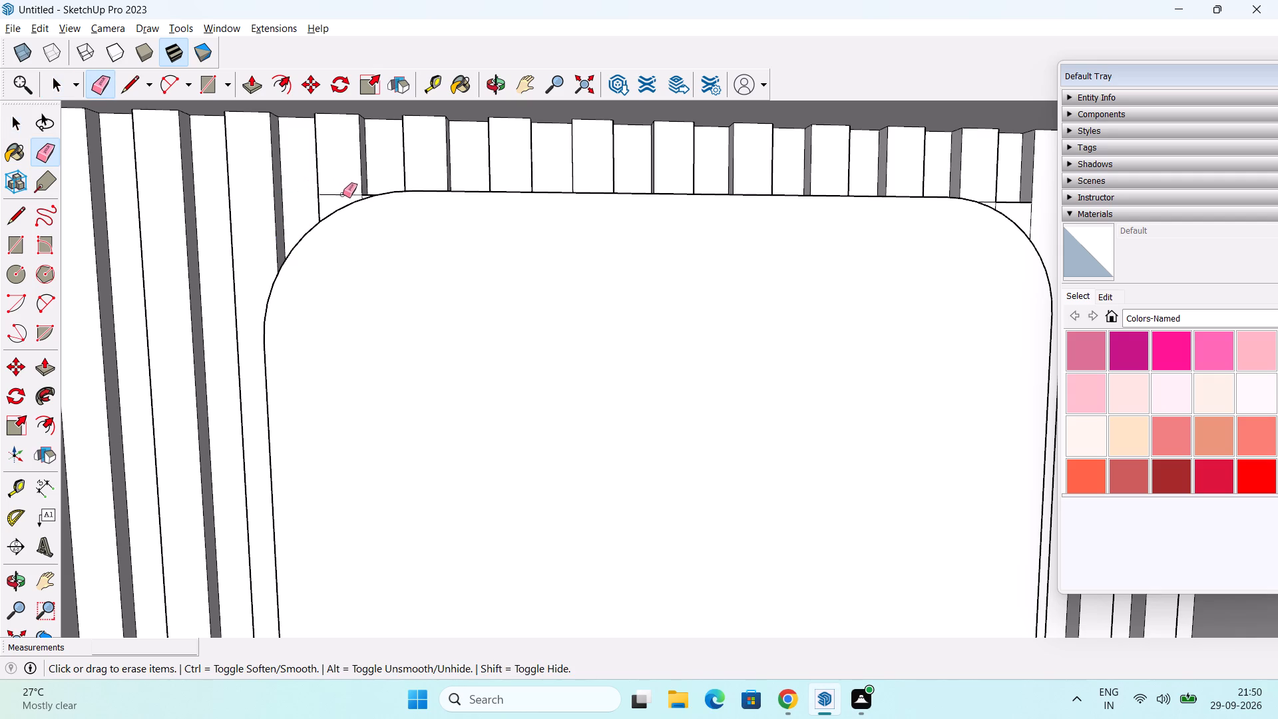
click(343, 194)
middle_drag(368, 174, 413, 242)
scroll(389, 224, up, 2)
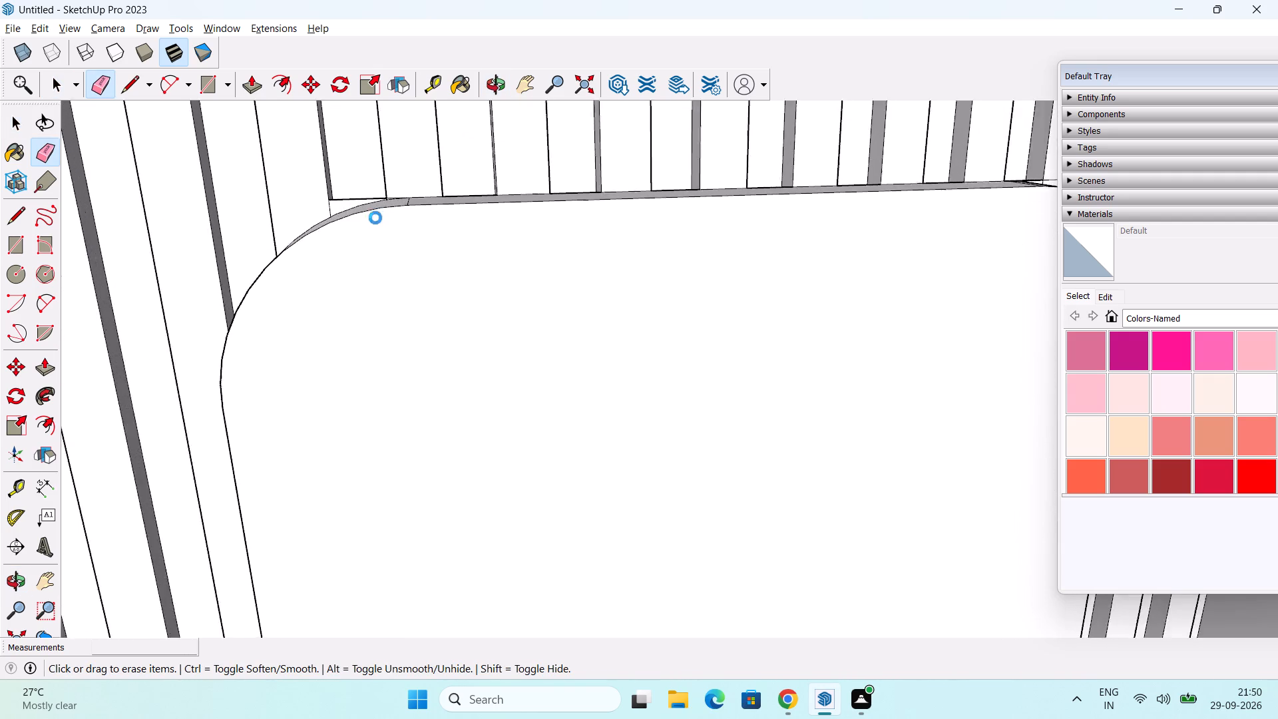
scroll(375, 218, up, 7)
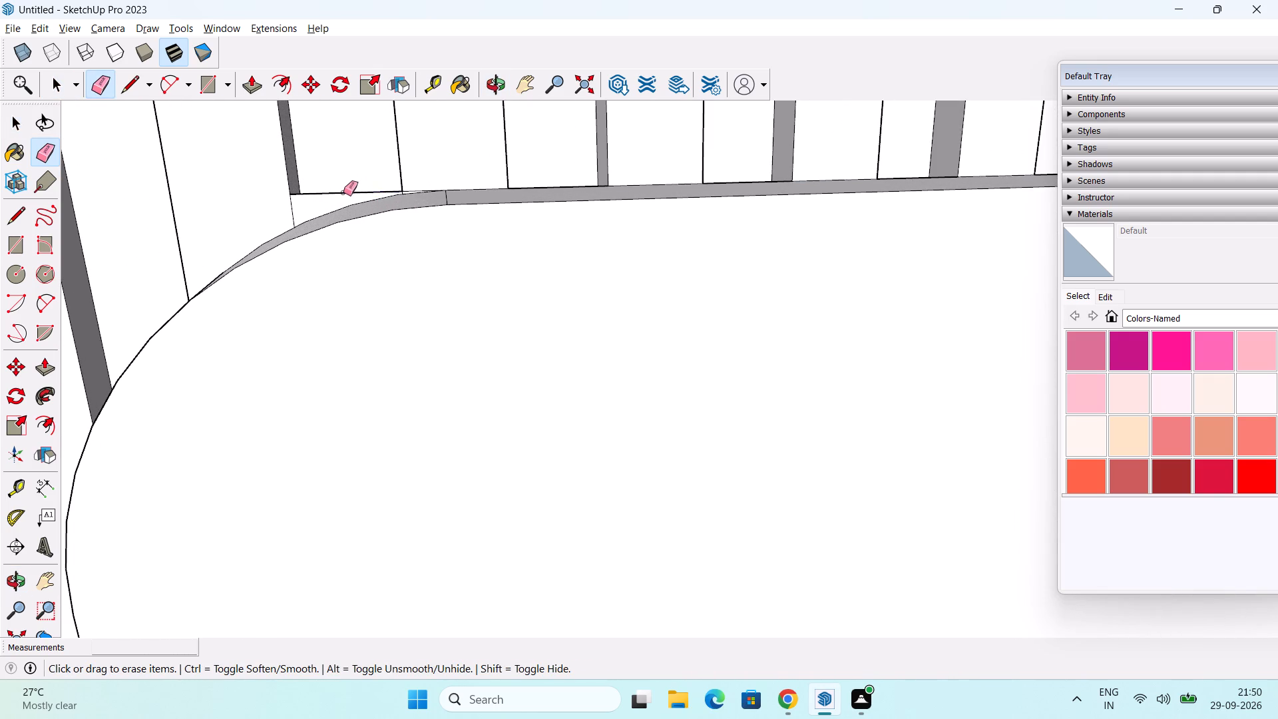
click(343, 192)
scroll(517, 236, down, 2)
middle_drag(465, 196, 501, 304)
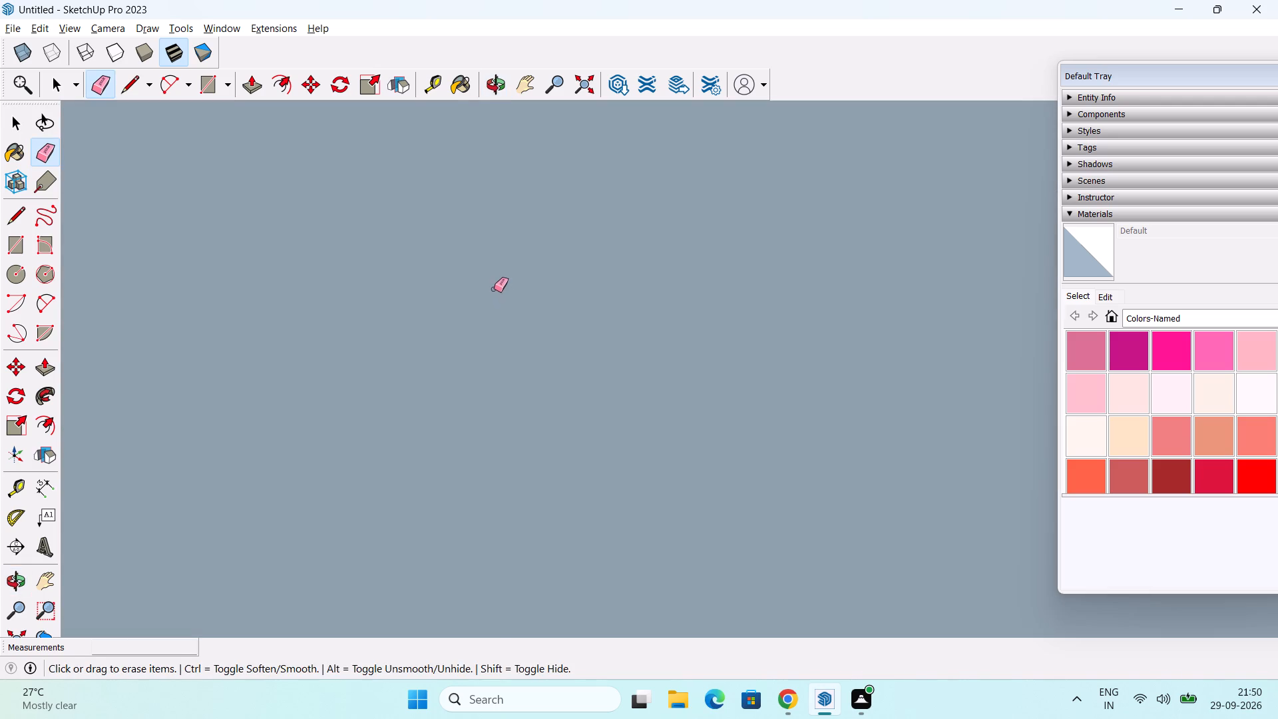
middle_drag(493, 285, 490, 174)
scroll(433, 254, up, 9)
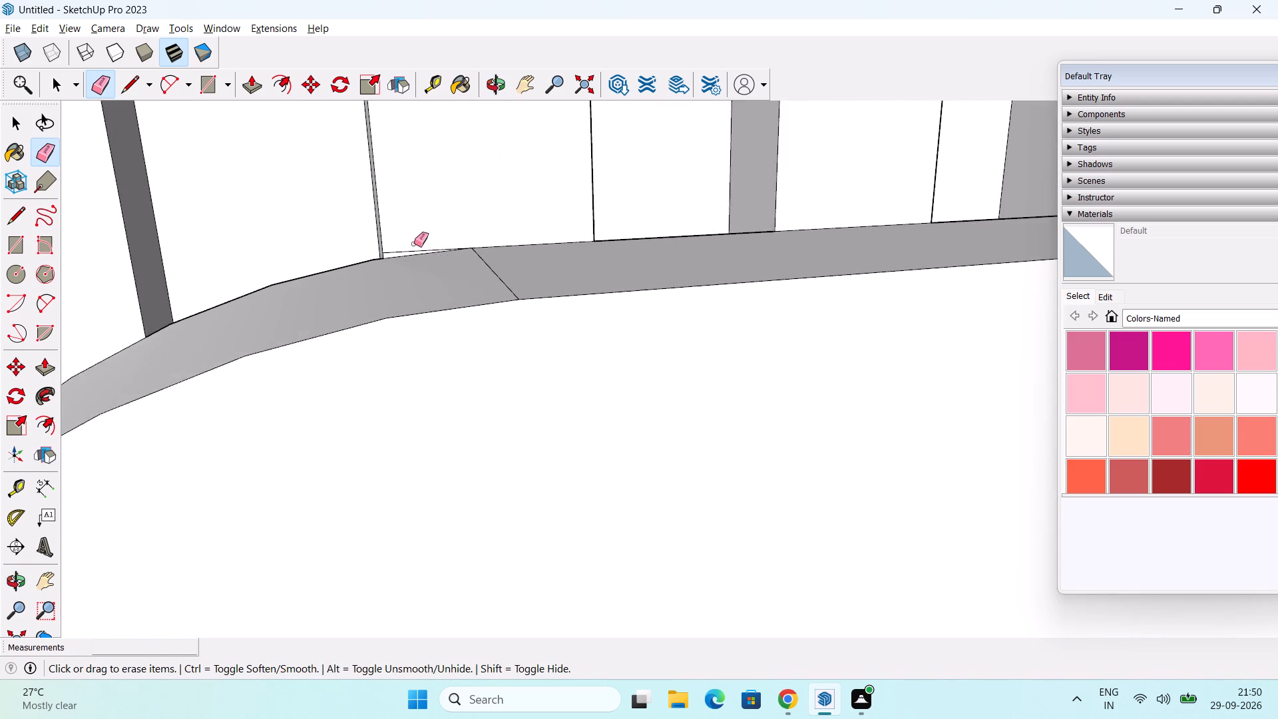
scroll(414, 244, up, 4)
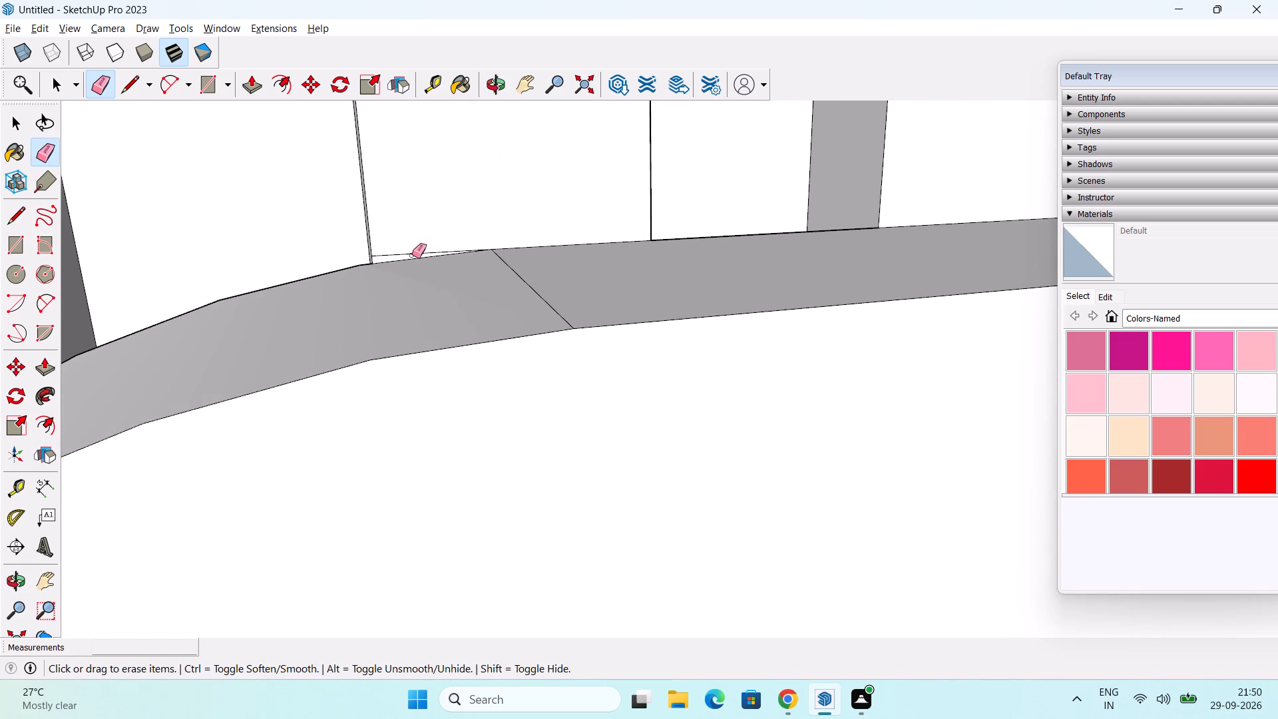
click(411, 255)
Erase the leftover square-corner edges outside the panel's upper-right arc.
scroll(426, 238, down, 11)
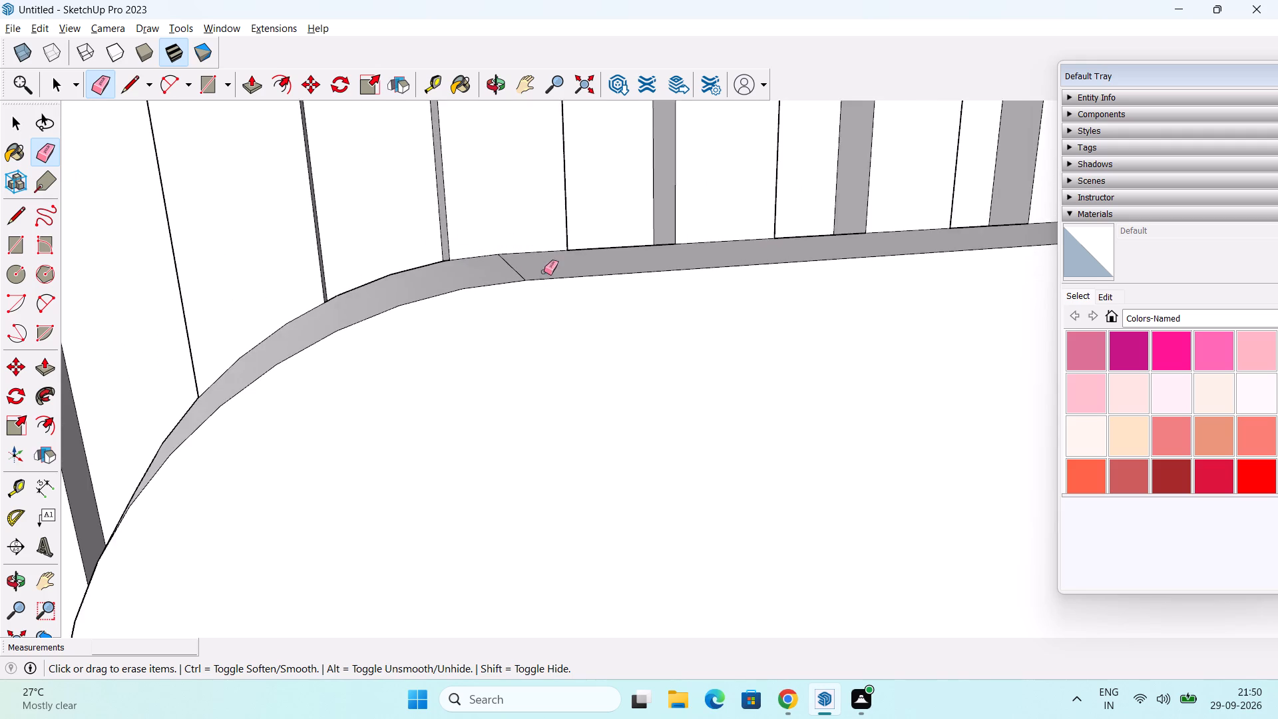
scroll(545, 272, down, 4)
scroll(761, 319, down, 3)
middle_drag(868, 386, 600, 382)
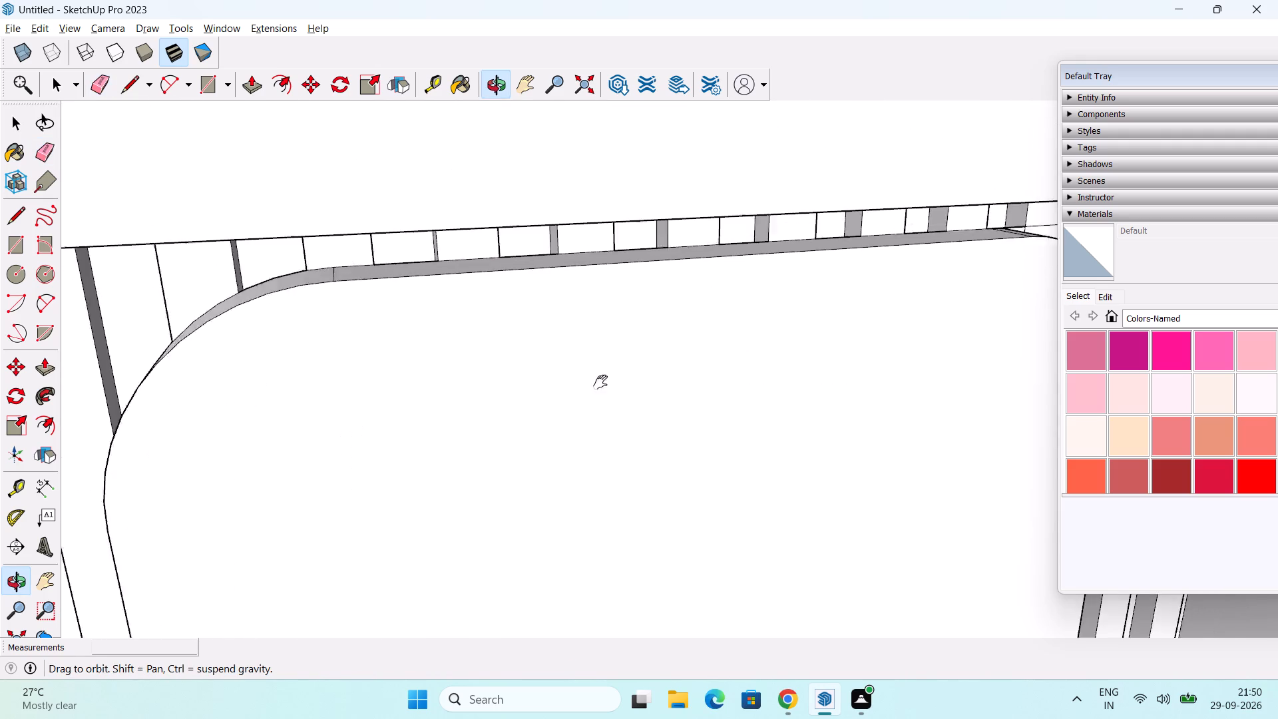
middle_drag(600, 382, 495, 386)
scroll(976, 298, up, 5)
middle_drag(976, 290, 775, 293)
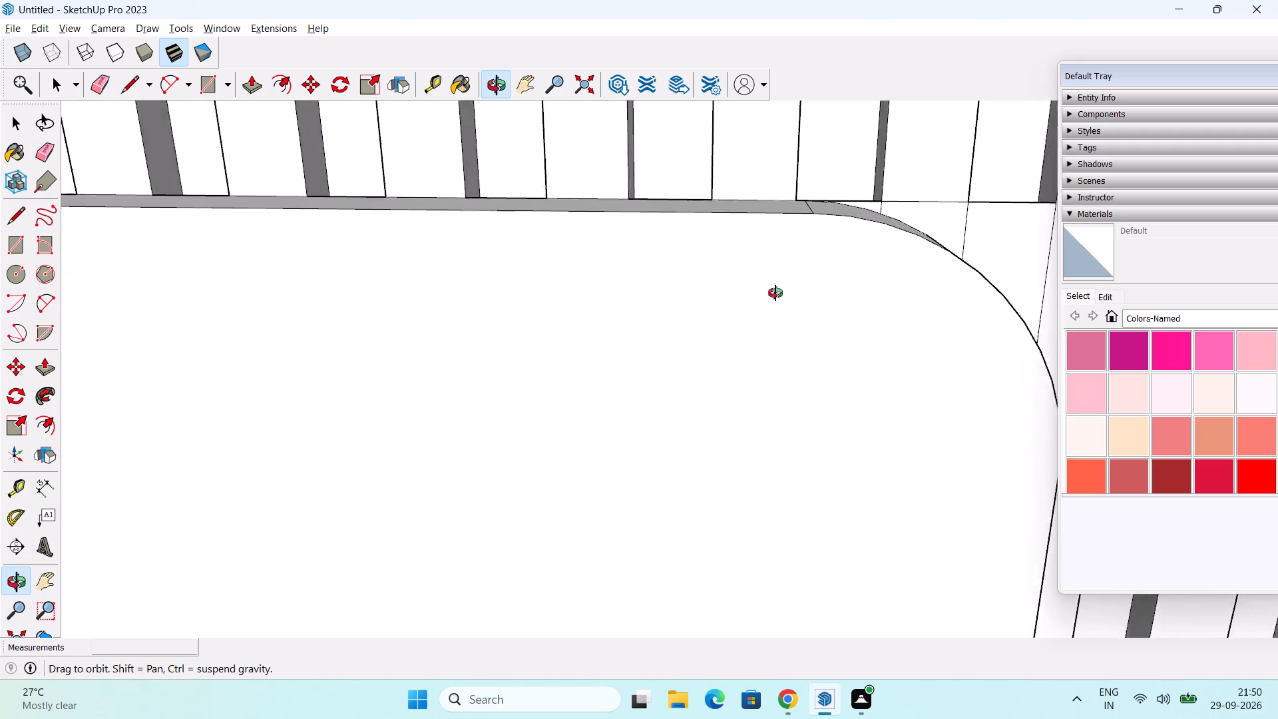
middle_drag(775, 293, 693, 291)
scroll(903, 271, down, 1)
shift+middle_drag(921, 263, 680, 269)
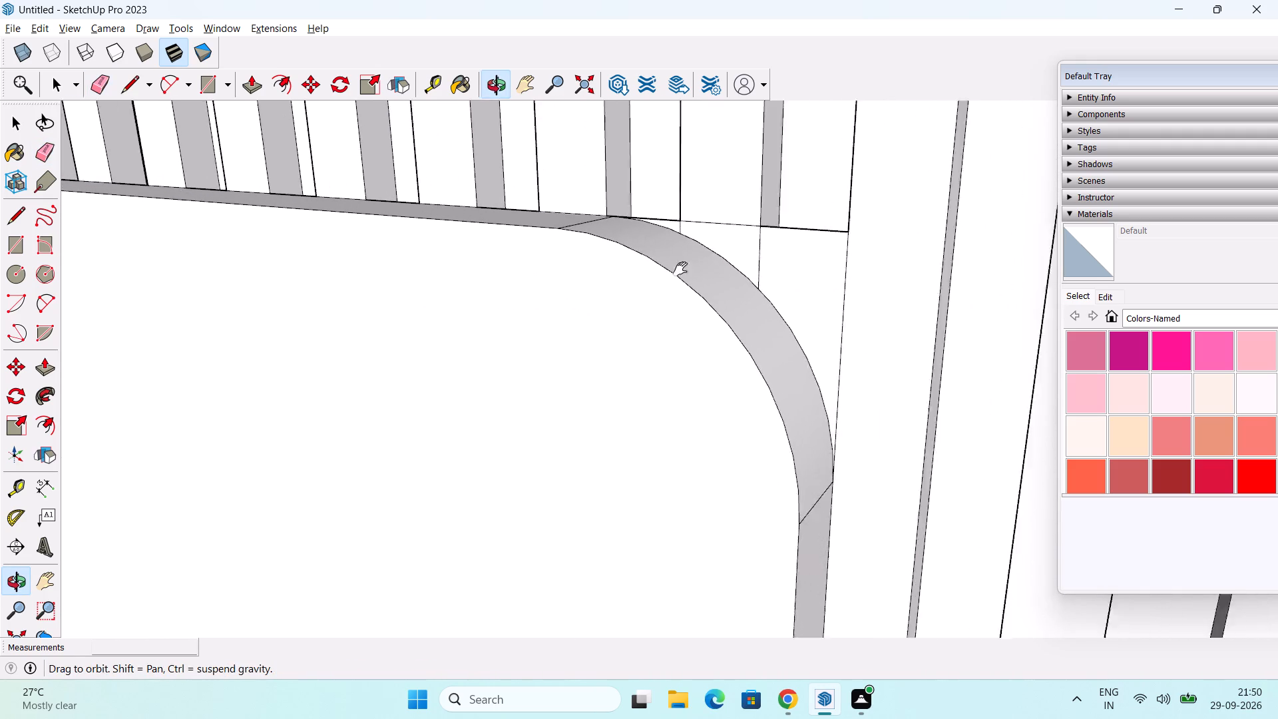
shift+middle_drag(680, 269, 660, 269)
scroll(744, 240, up, 4)
click(747, 226)
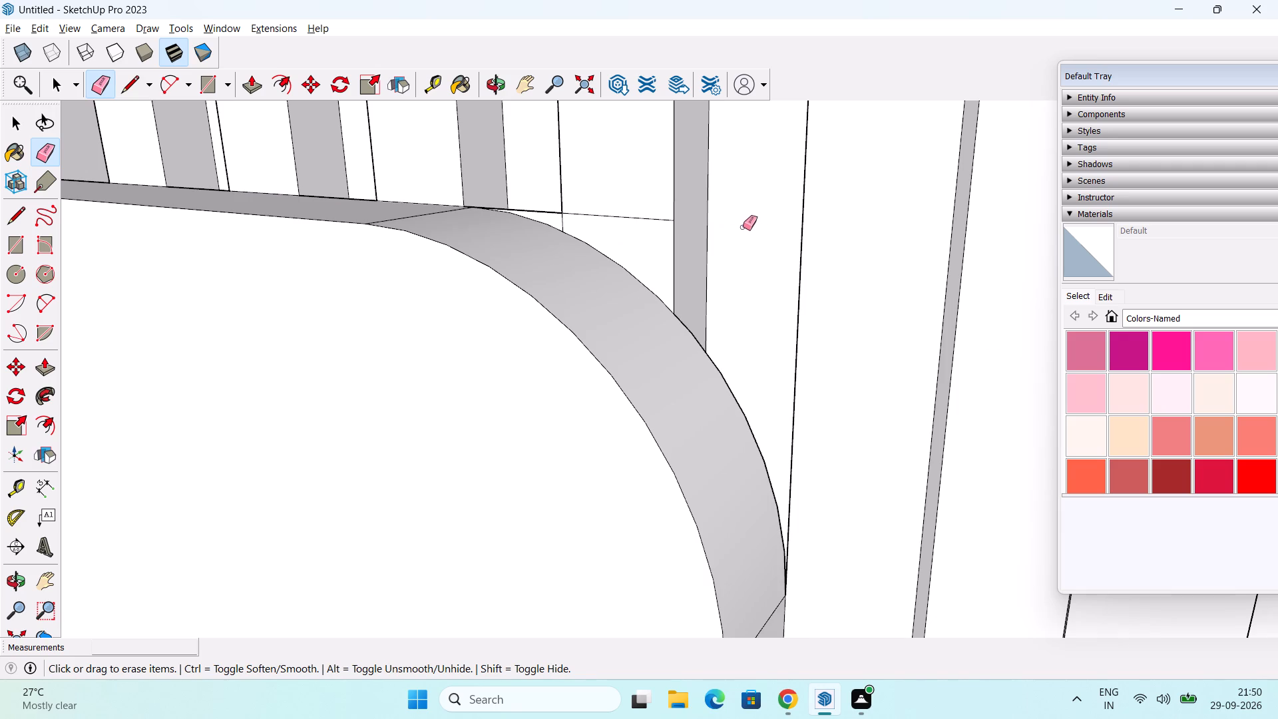
click(634, 216)
click(551, 210)
click(533, 210)
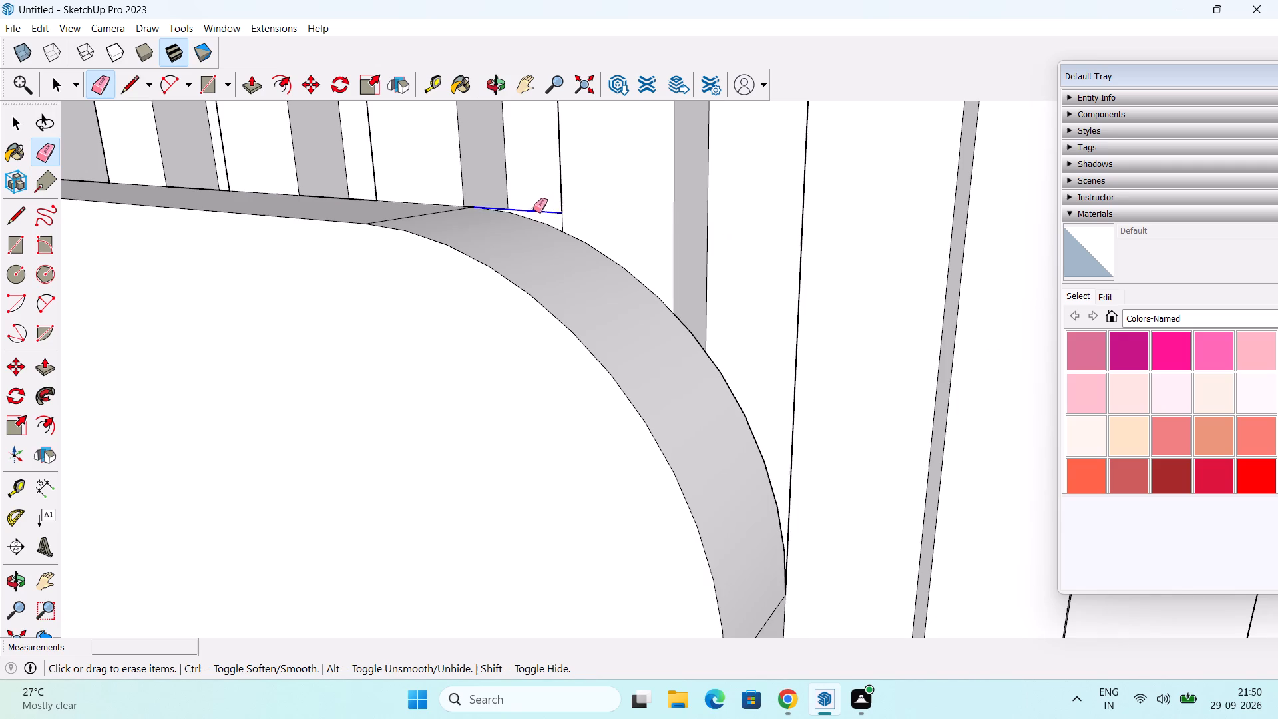
Erase the leftover square-corner edges outside the panel's lower-right arc.
scroll(484, 274, down, 6)
scroll(462, 330, down, 2)
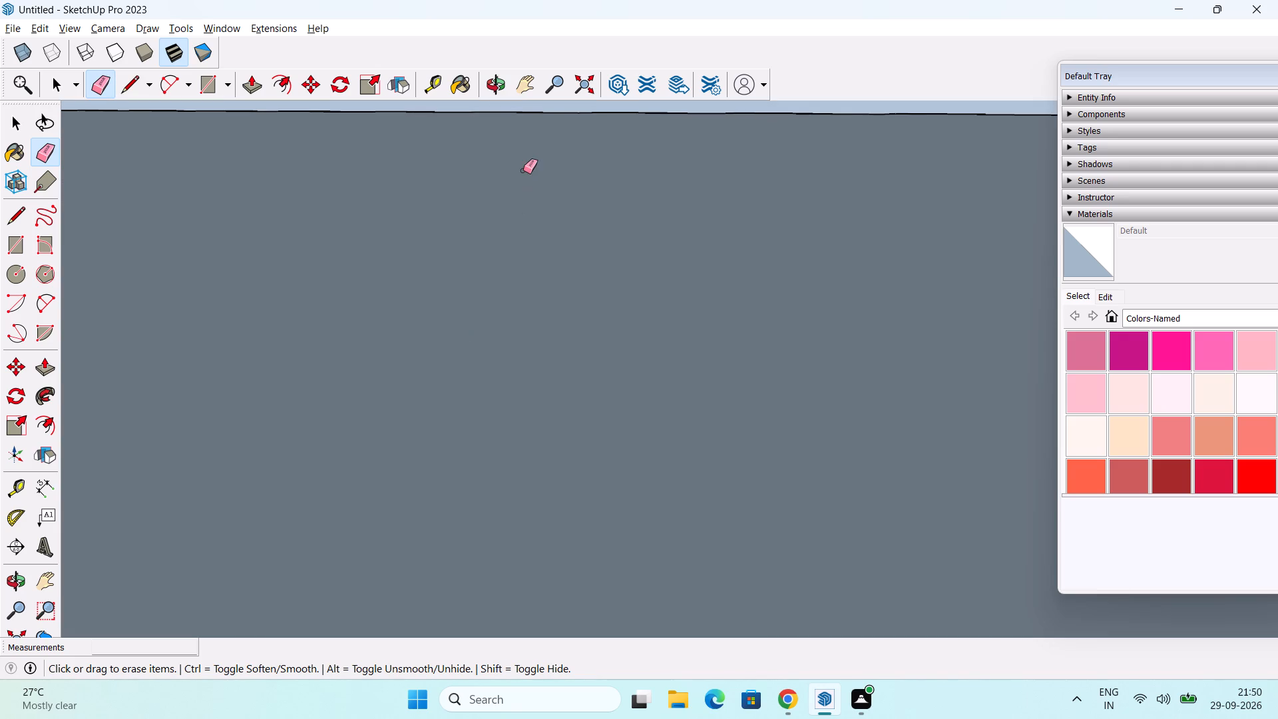
middle_drag(457, 136, 573, 487)
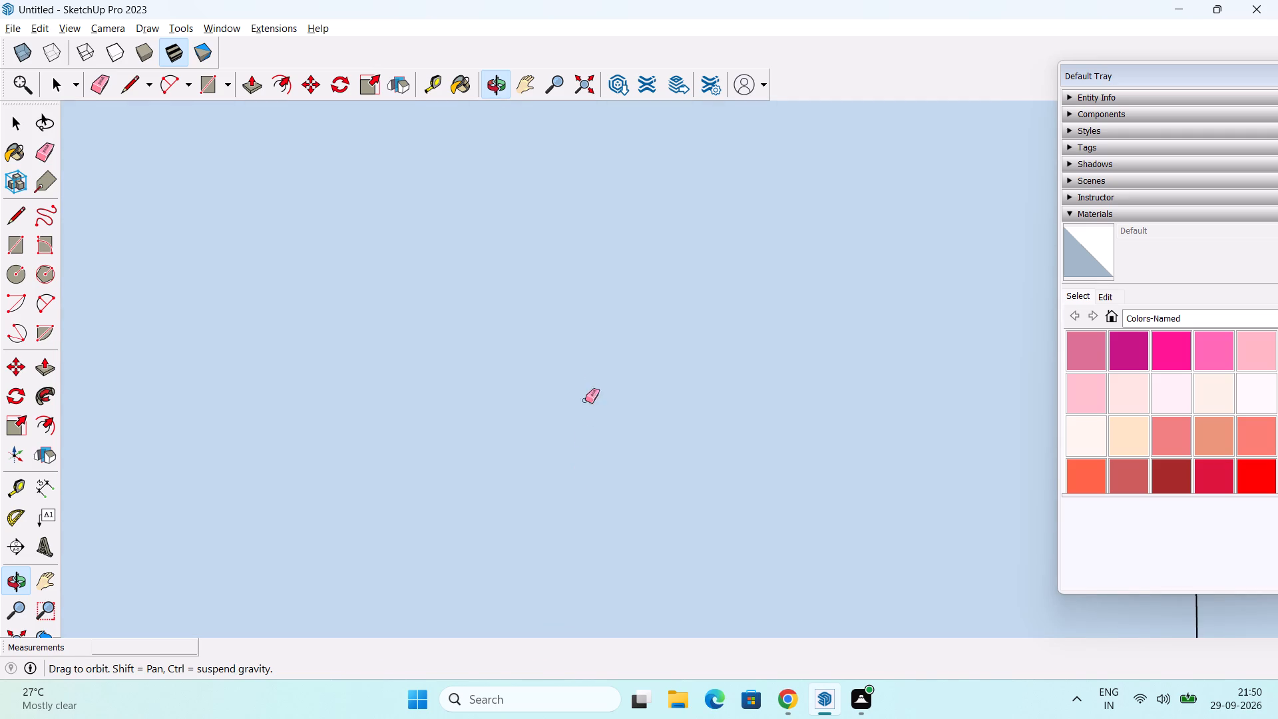
scroll(590, 376, down, 16)
middle_drag(638, 264, 645, 324)
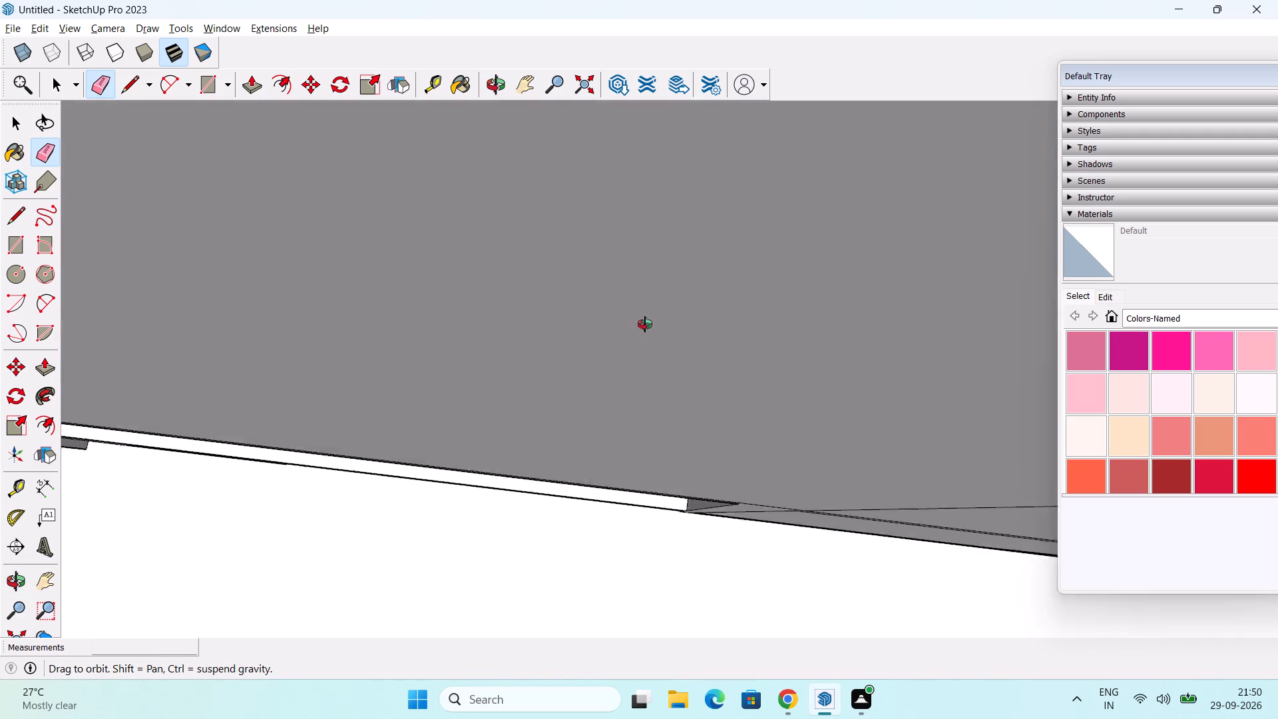
middle_drag(645, 324, 765, 623)
scroll(698, 343, down, 16)
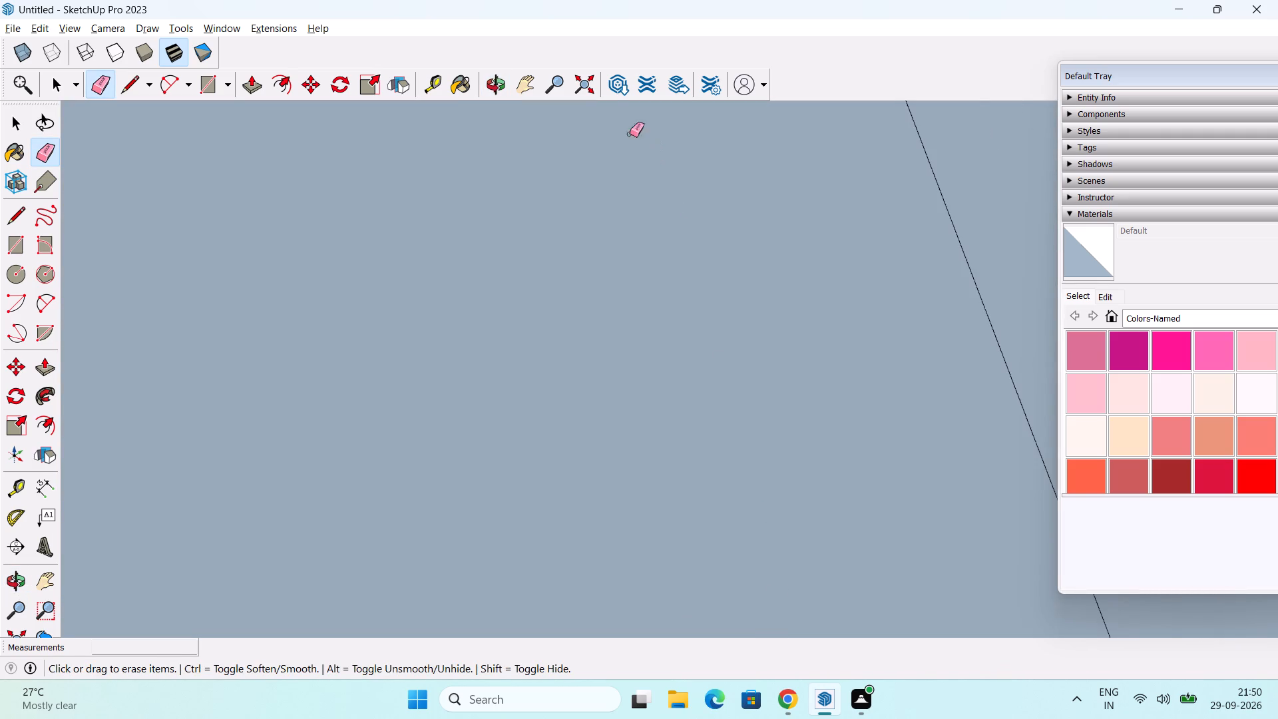
click(582, 87)
middle_drag(668, 404, 725, 357)
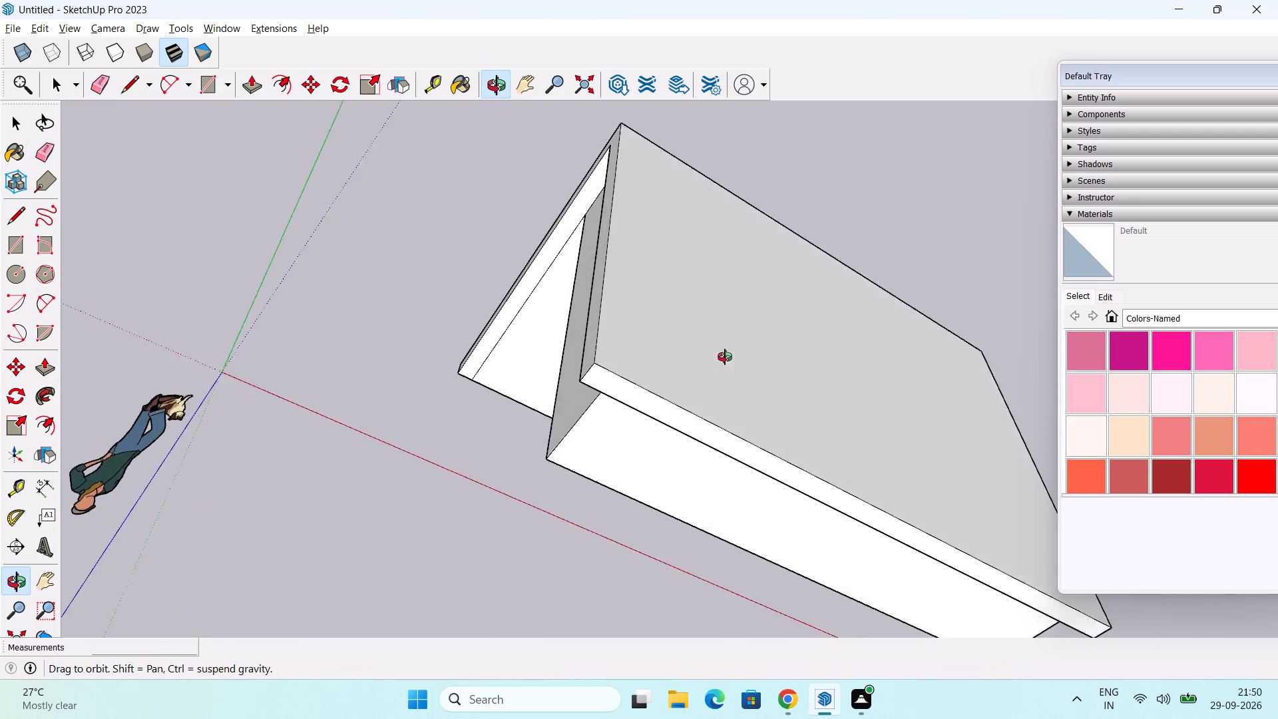
middle_drag(725, 357, 1129, 549)
middle_drag(661, 443, 1249, 527)
scroll(649, 413, up, 10)
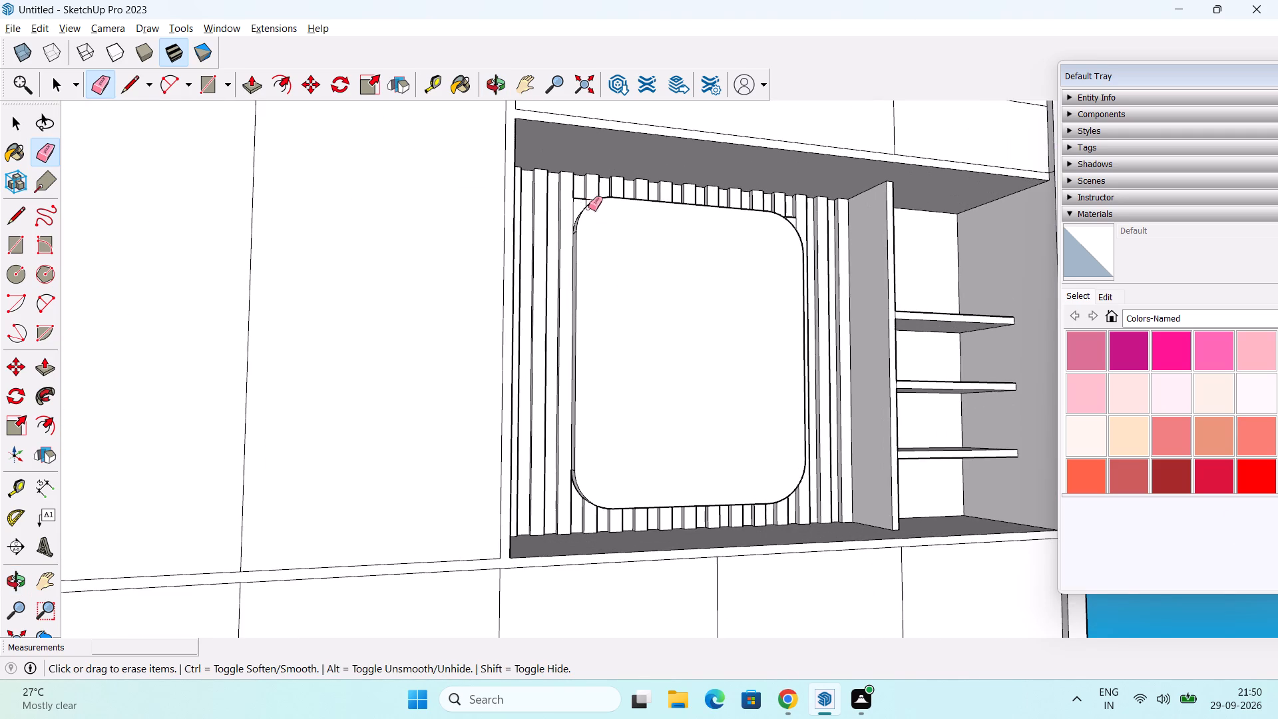
middle_drag(586, 177, 476, 275)
scroll(546, 183, up, 7)
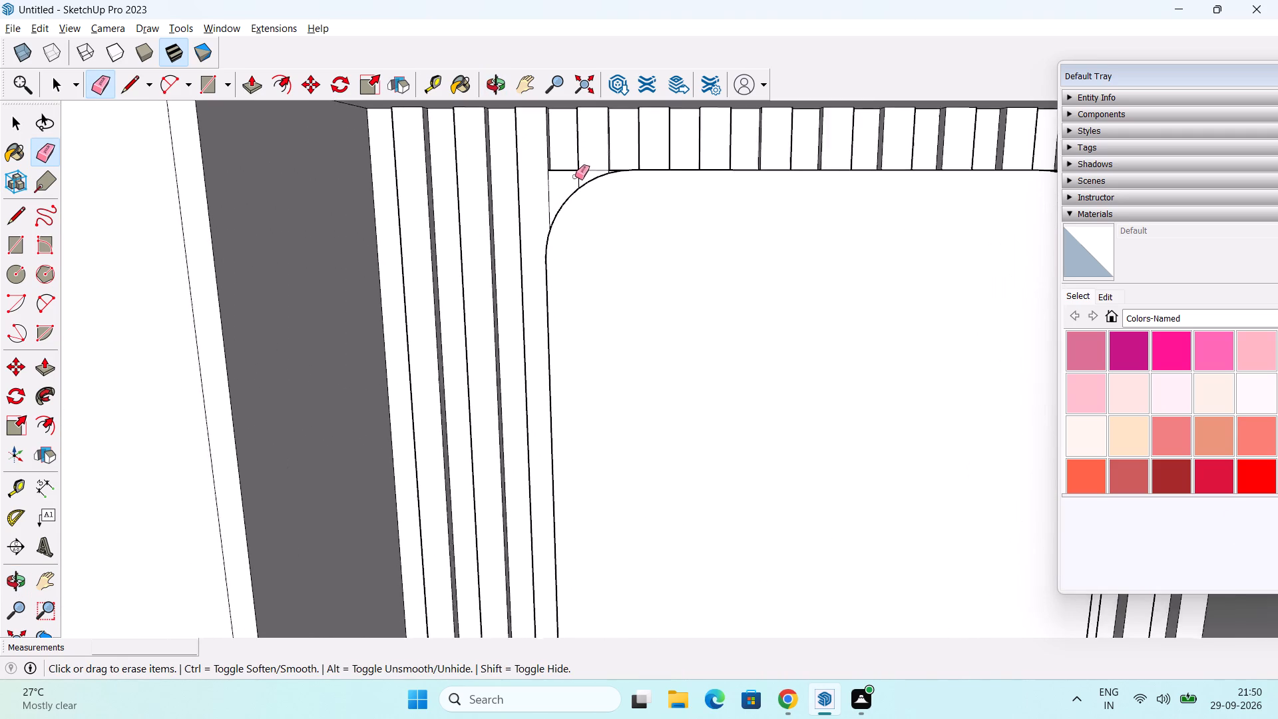
scroll(575, 176, up, 7)
click(559, 170)
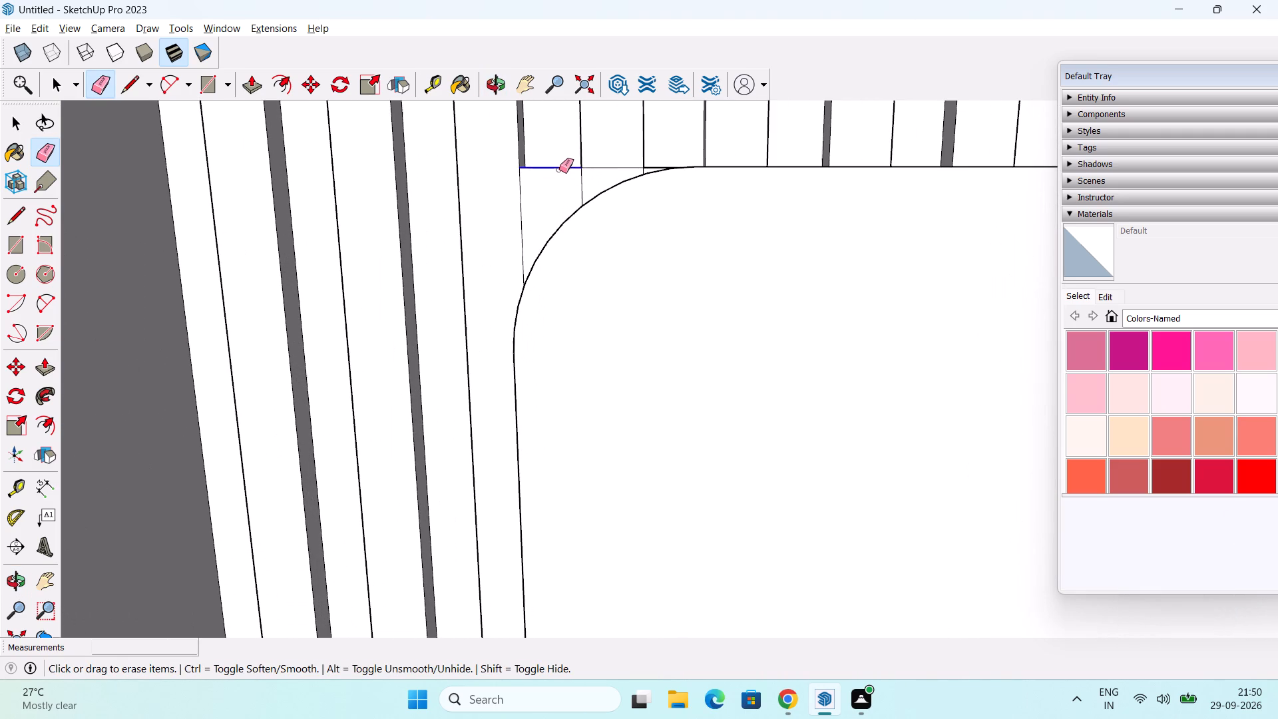
click(610, 166)
click(650, 167)
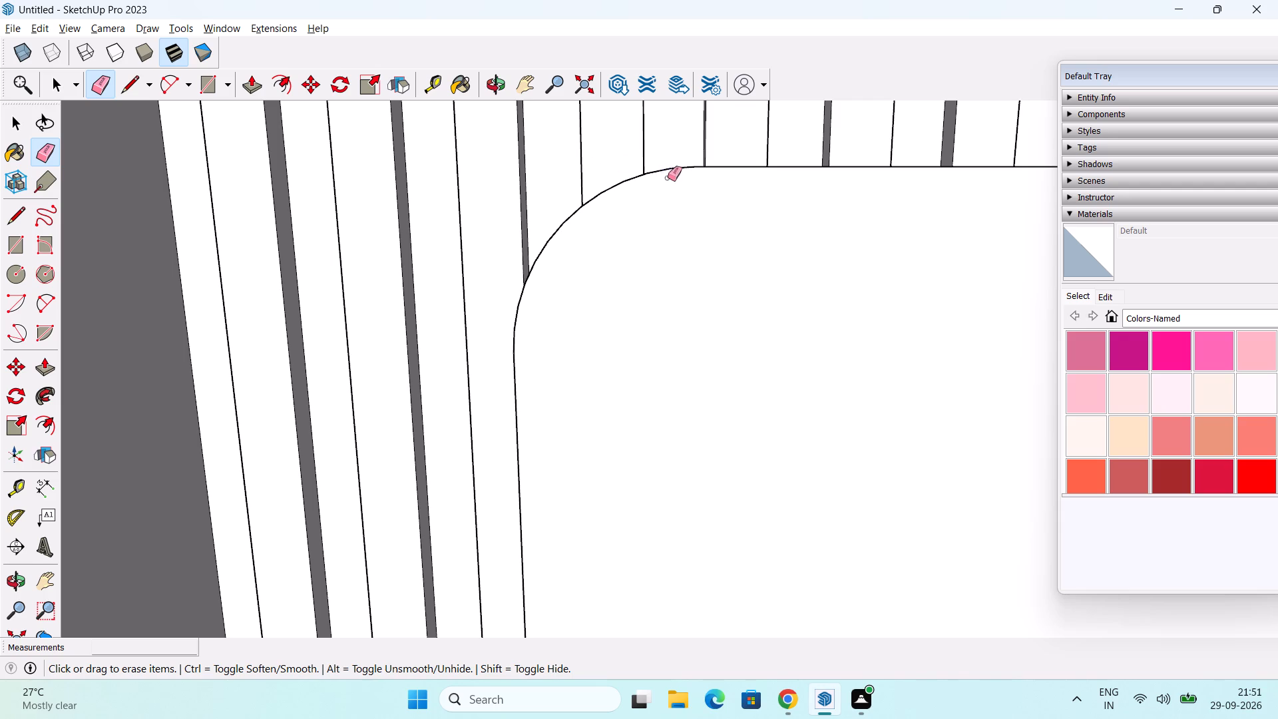
Erase the leftover square-corner edges outside the rounded panel's corner nearest the open shelves and the counter.
scroll(736, 229, down, 7)
middle_drag(859, 374, 685, 138)
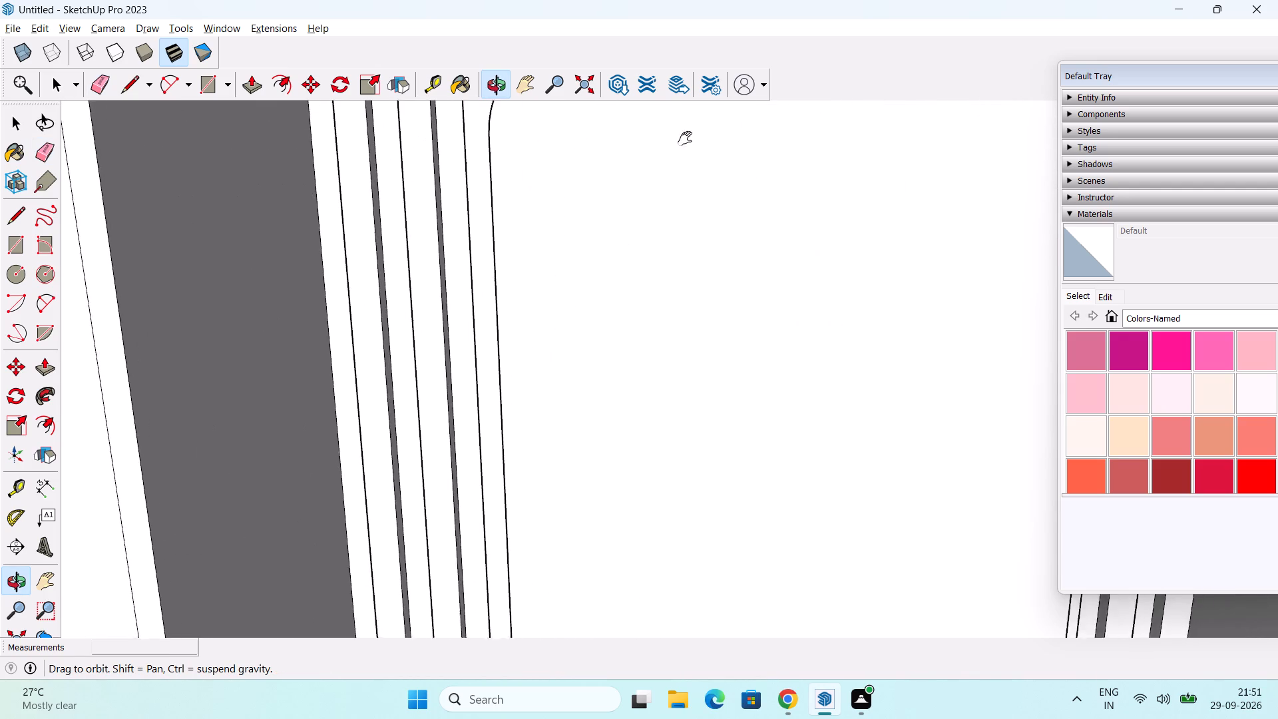
middle_drag(685, 138, 659, 14)
middle_drag(721, 391, 706, 216)
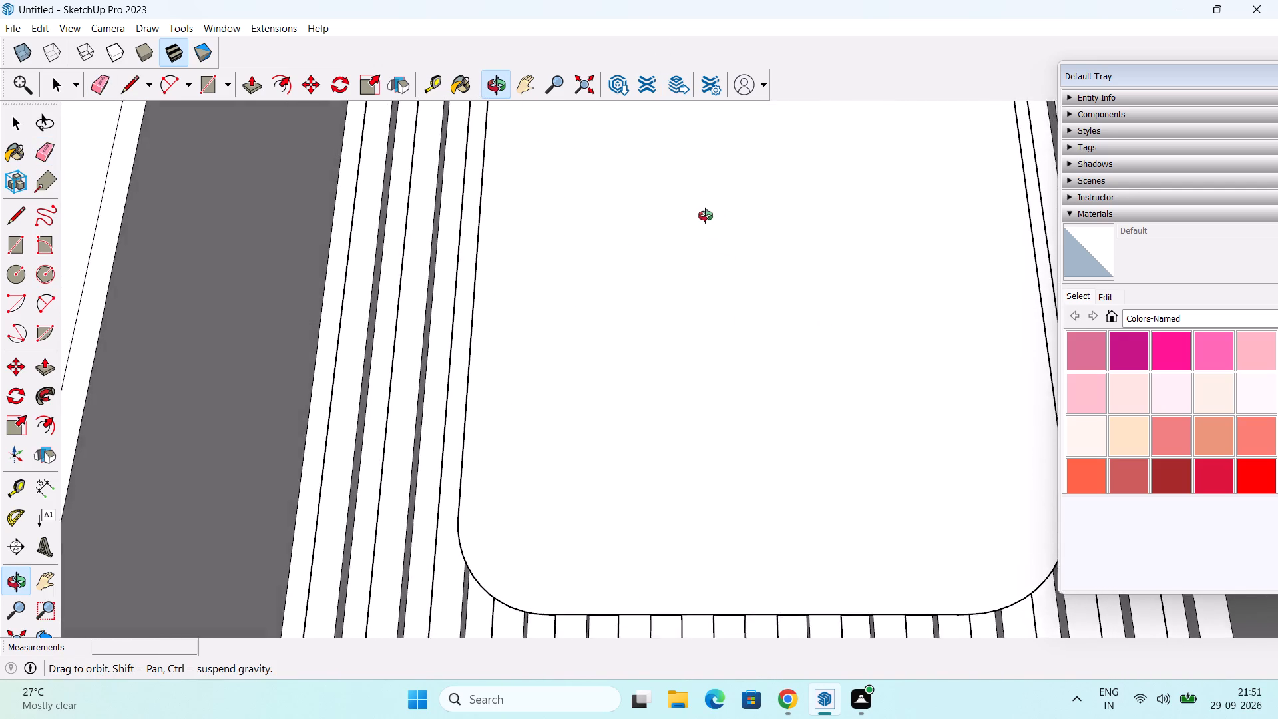
middle_drag(706, 216, 790, 290)
scroll(789, 283, down, 9)
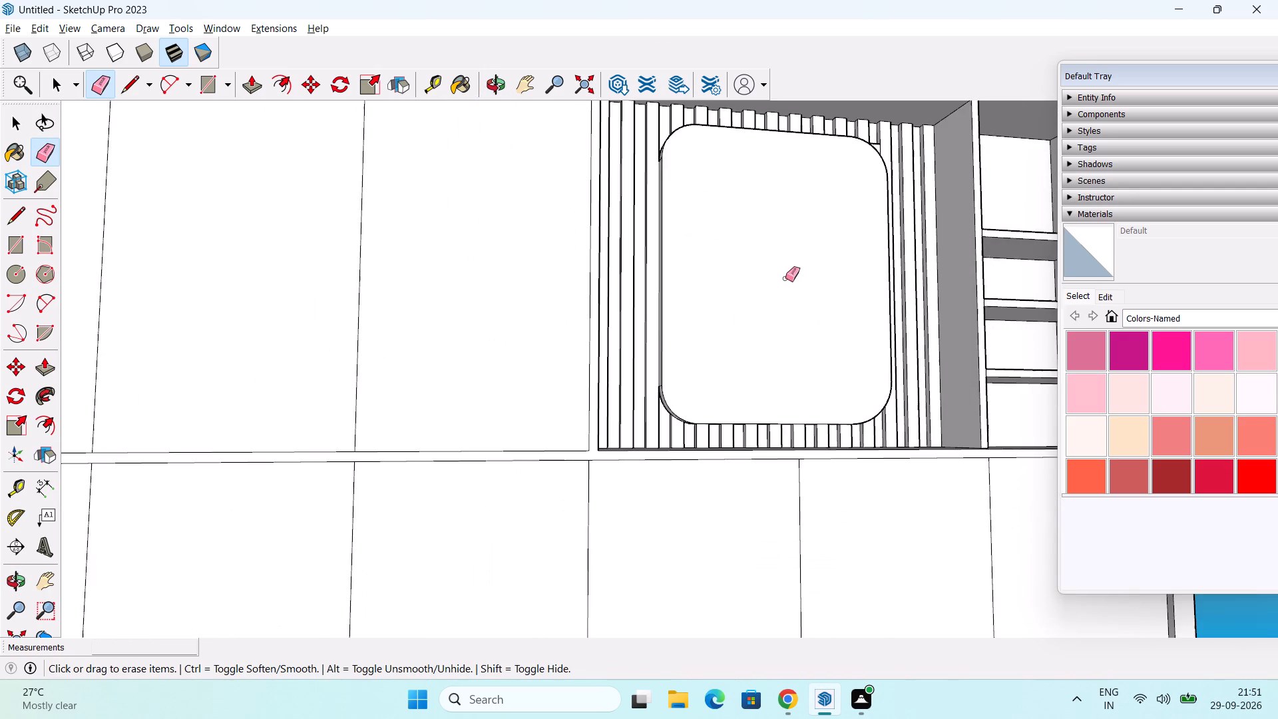
scroll(785, 276, down, 8)
scroll(813, 230, up, 3)
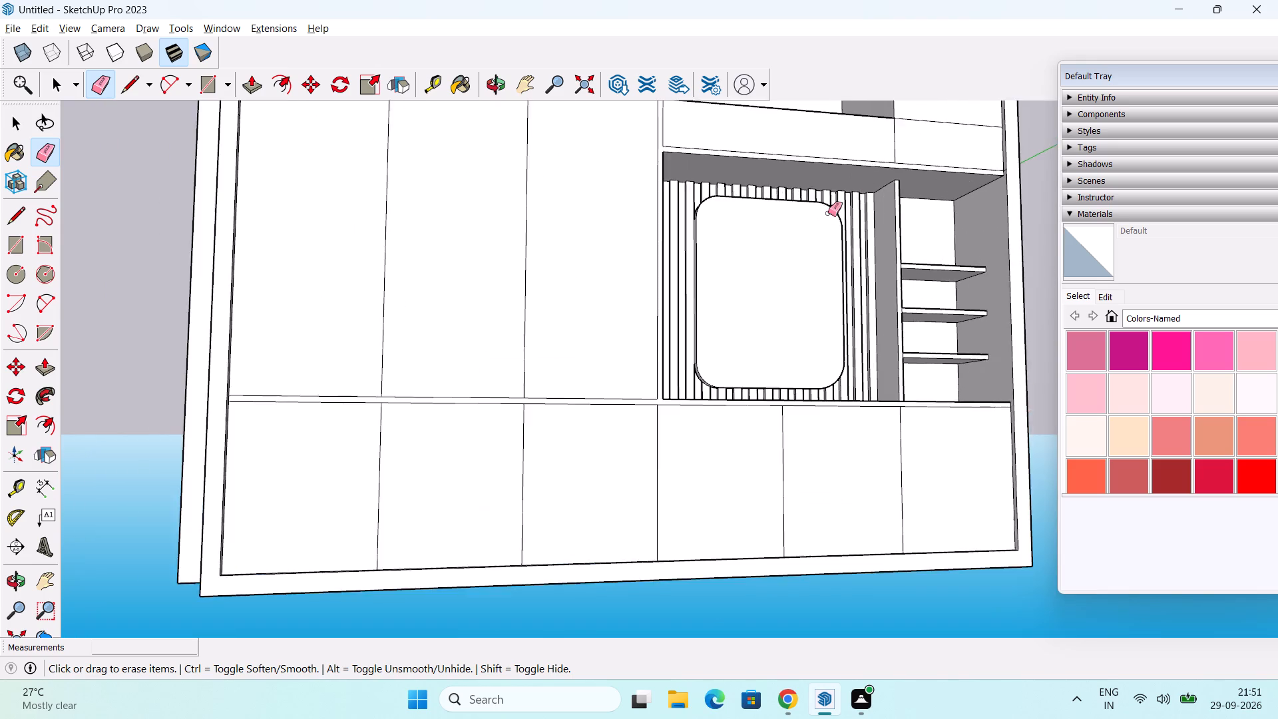
scroll(828, 213, up, 20)
scroll(828, 213, up, 1)
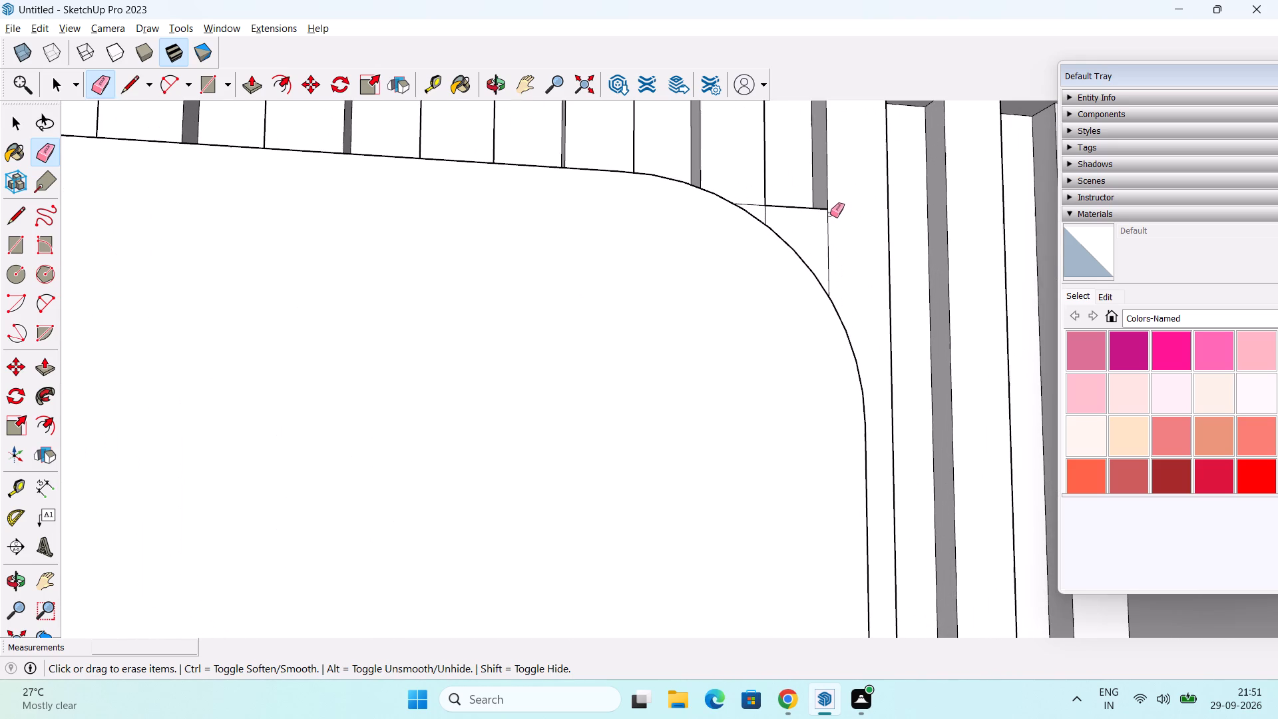
click(793, 206)
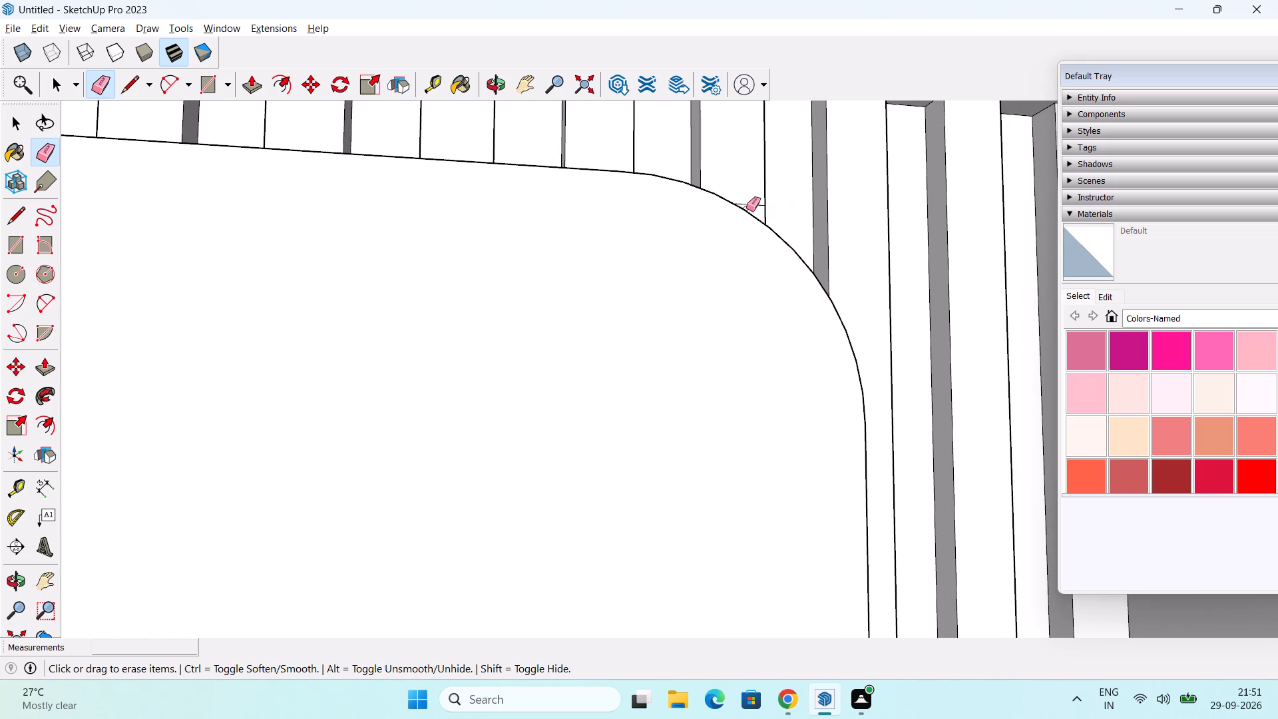
click(750, 203)
middle_drag(749, 202, 500, 298)
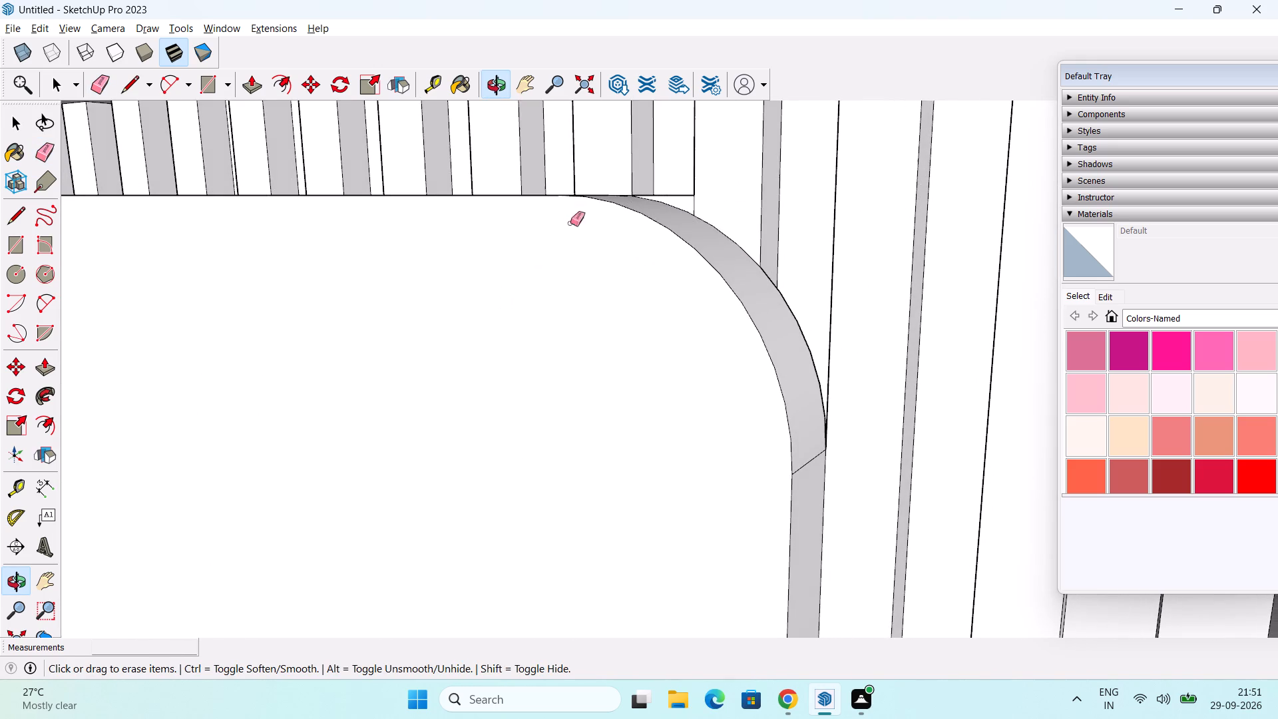
scroll(685, 196, up, 5)
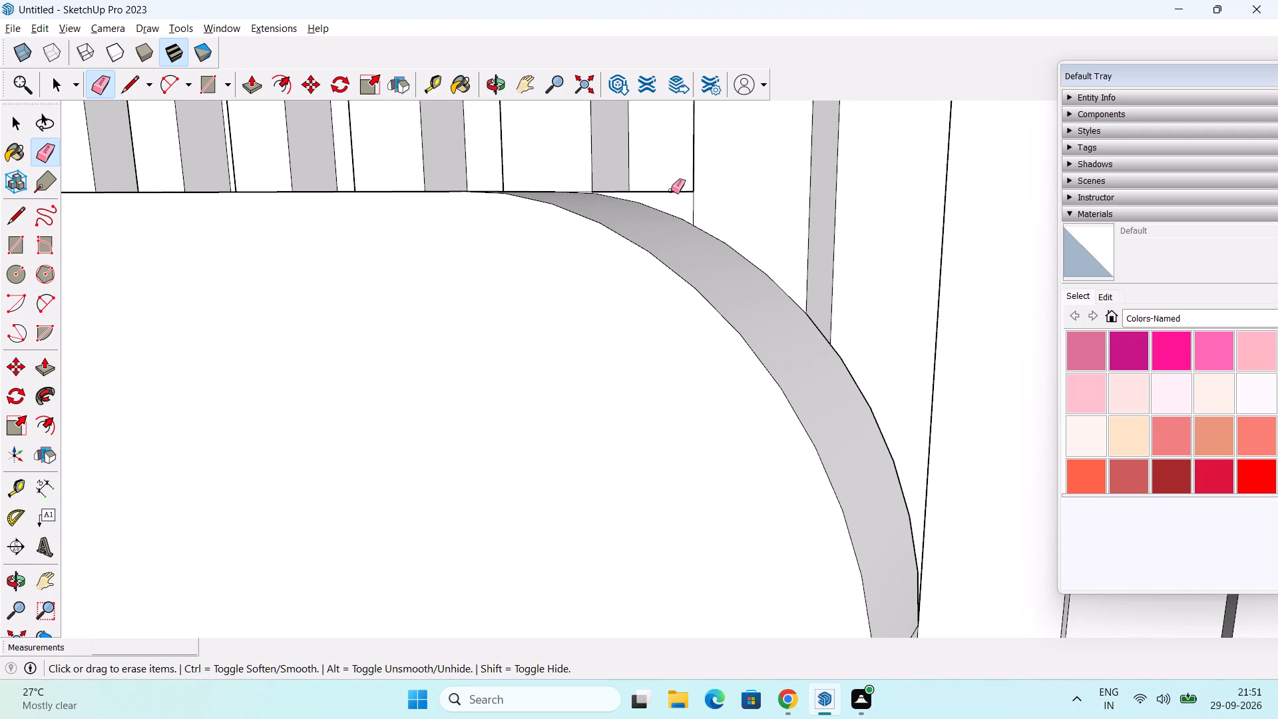
click(671, 189)
click(673, 192)
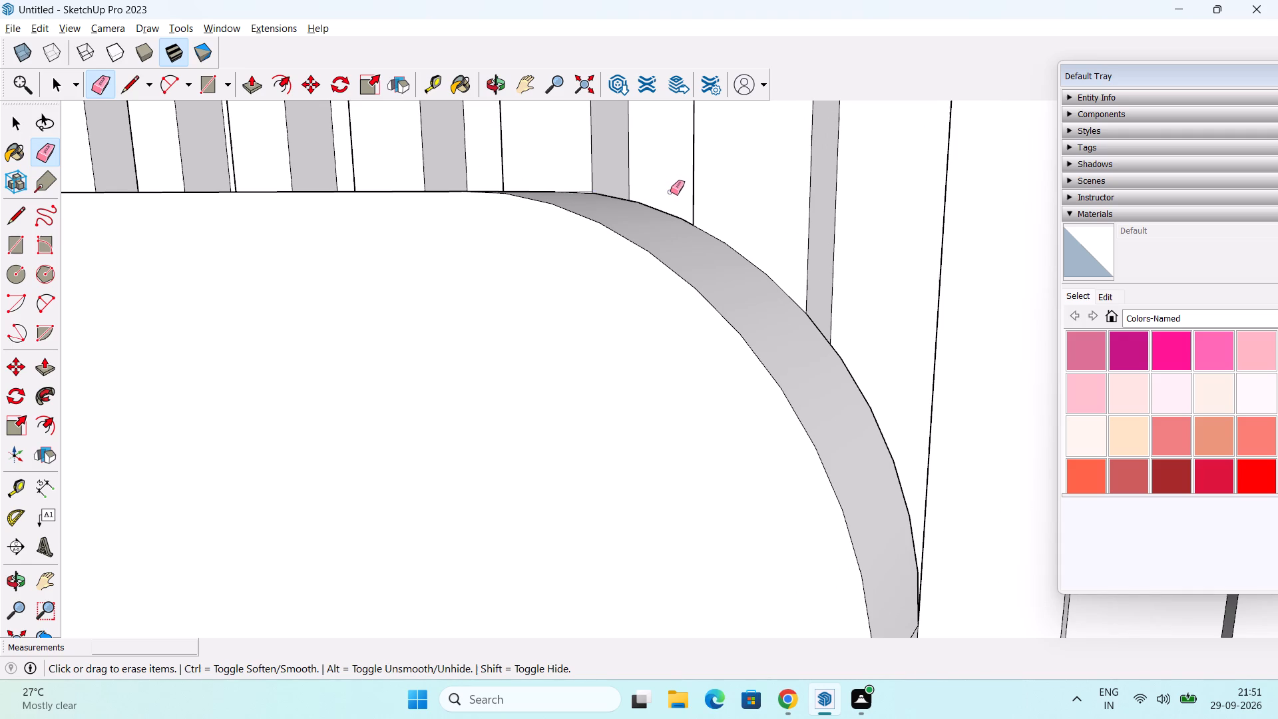
key(space)
Examine the whole wardrobe model from several sides, including the recess with its shelves, fluted back and rounded panel.
scroll(444, 286, down, 14)
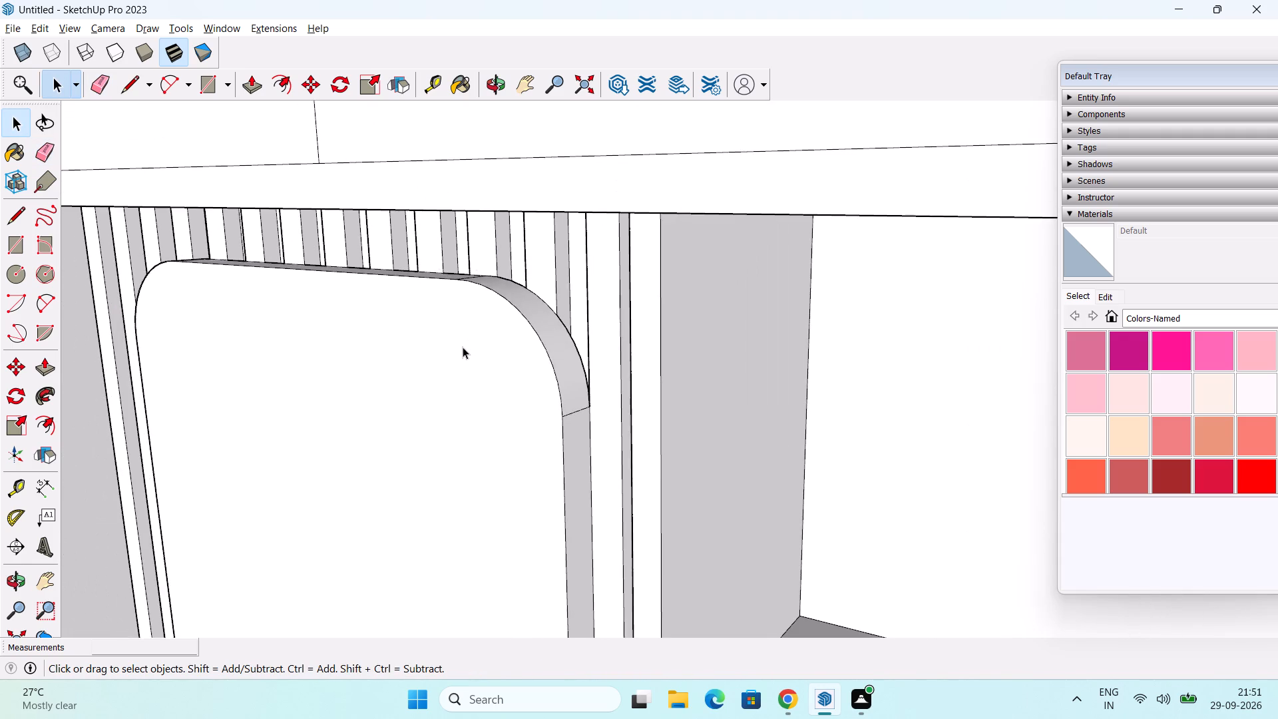
scroll(462, 348, down, 20)
scroll(462, 348, down, 1)
middle_drag(461, 382, 463, 375)
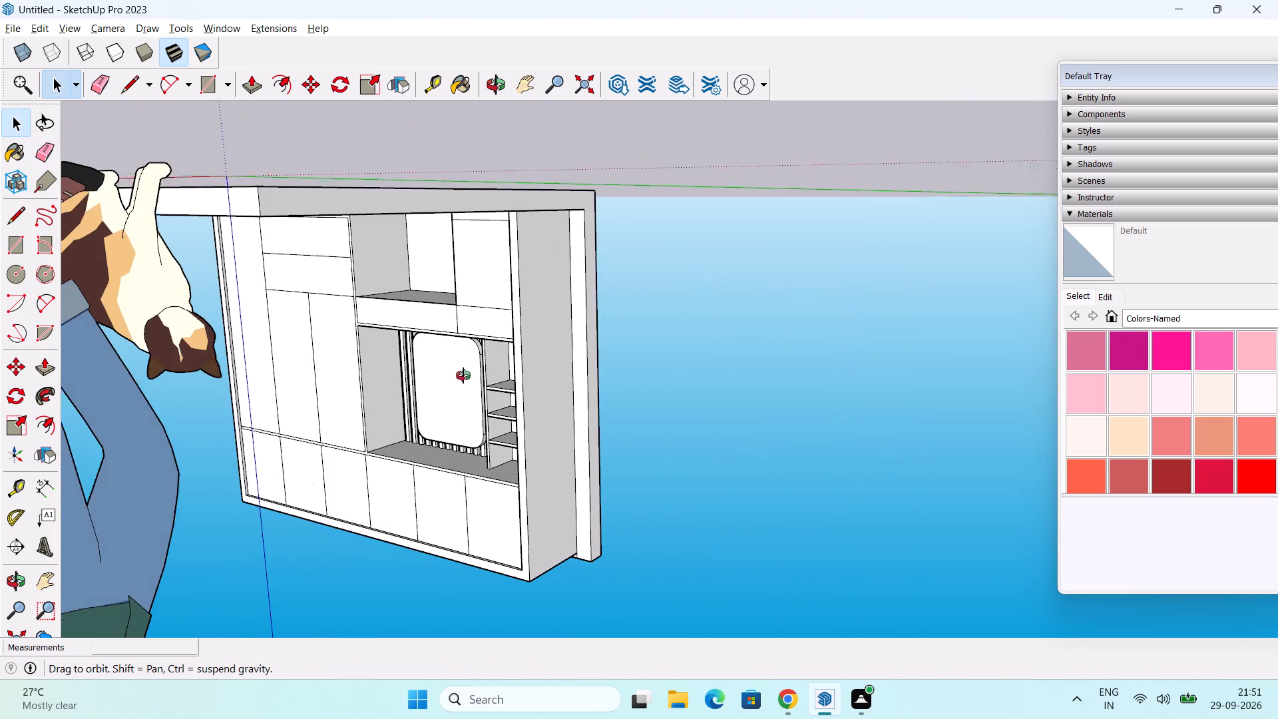
middle_drag(463, 375, 461, 139)
middle_drag(361, 403, 420, 183)
middle_drag(324, 428, 367, 377)
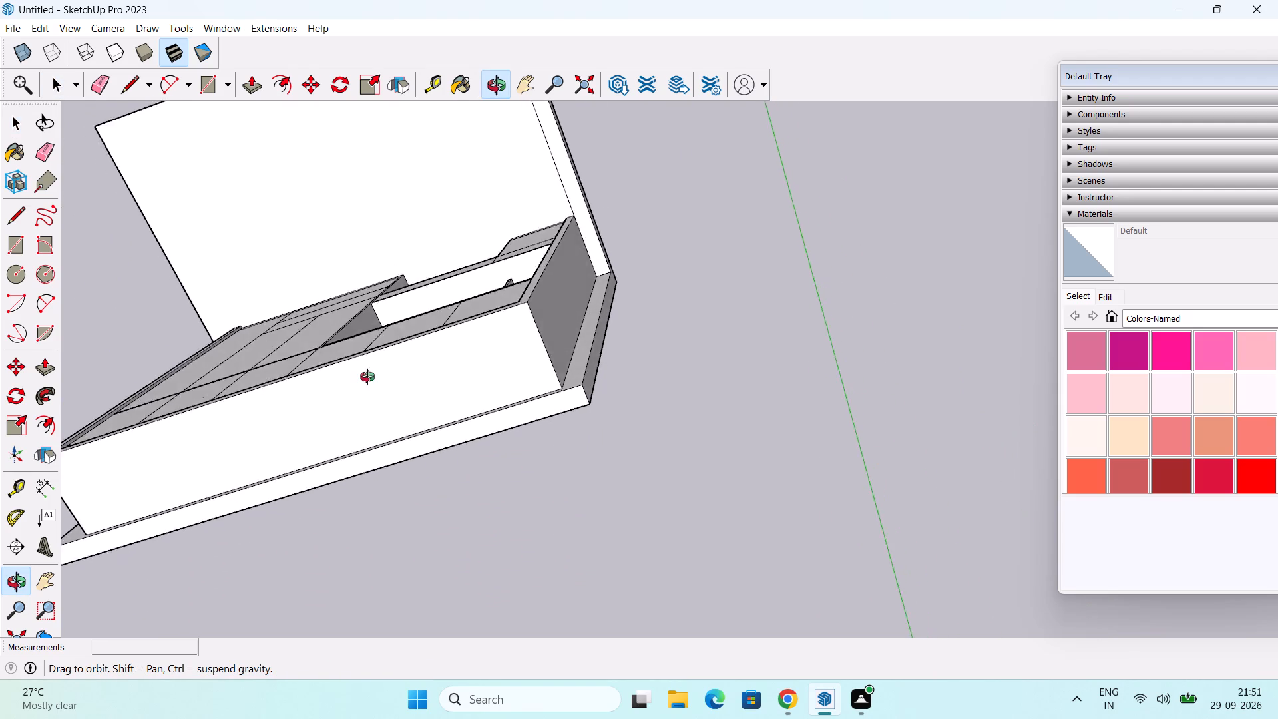
middle_drag(367, 377, 493, 188)
middle_drag(624, 334, 379, 255)
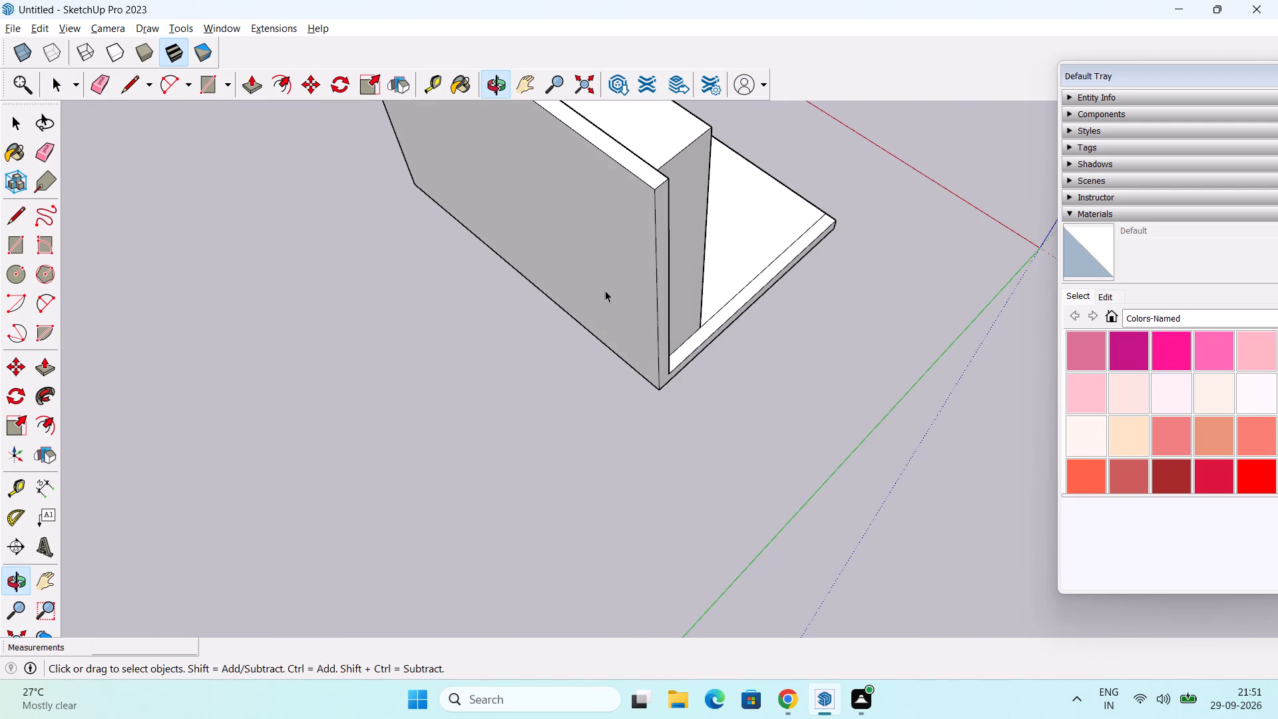
middle_drag(605, 290, 270, 246)
middle_drag(925, 353, 461, 346)
scroll(644, 359, down, 1)
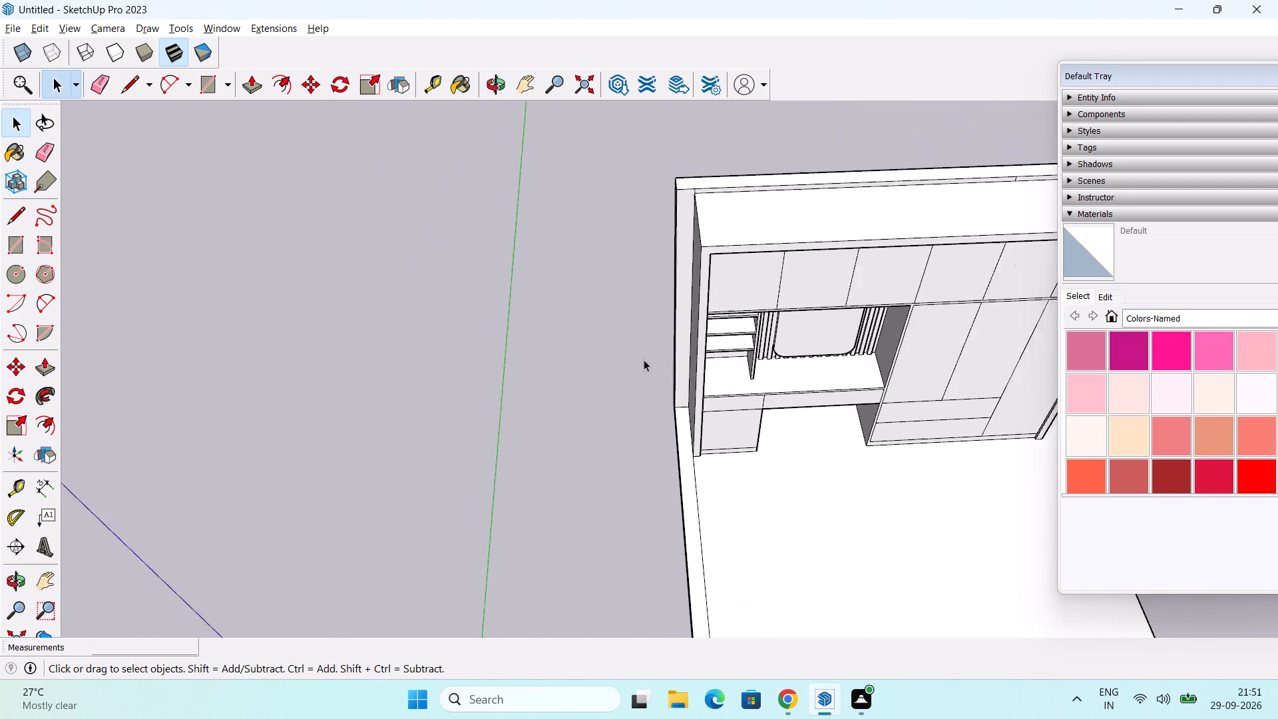
scroll(644, 359, down, 1)
middle_drag(929, 469, 562, 389)
middle_drag(552, 426, 547, 242)
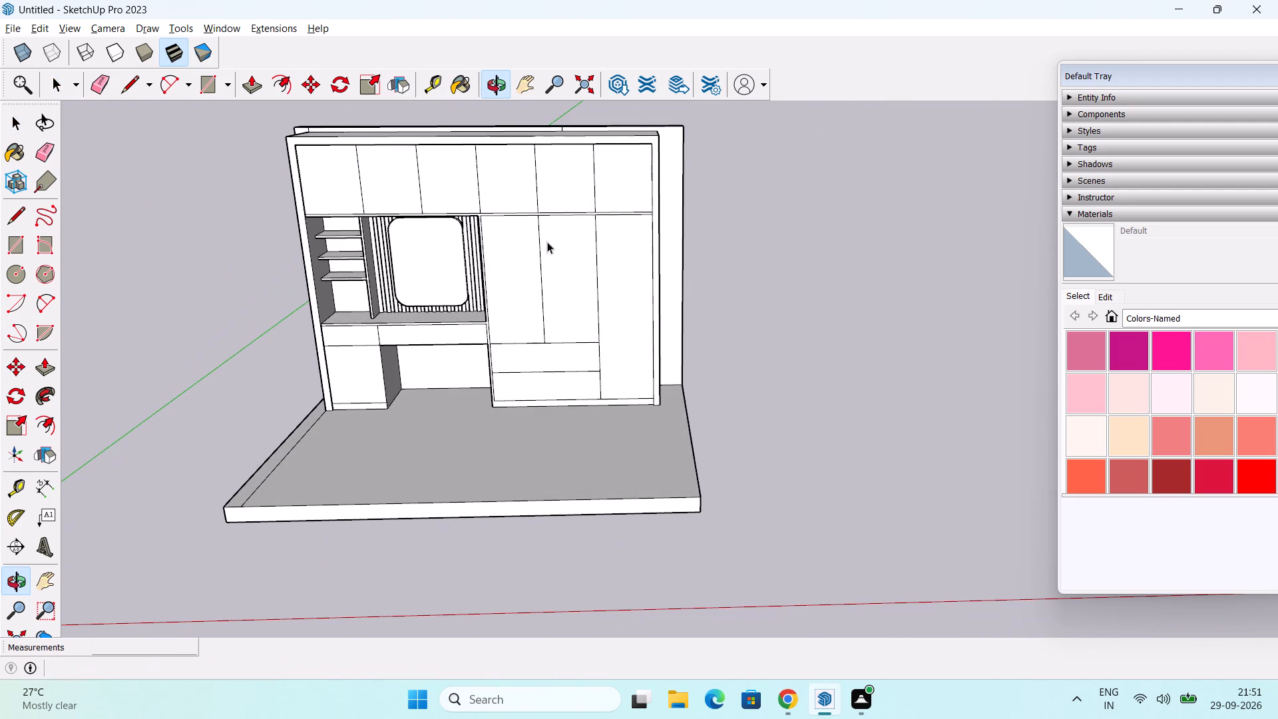
shift+middle_drag(473, 304, 586, 379)
scroll(562, 383, up, 5)
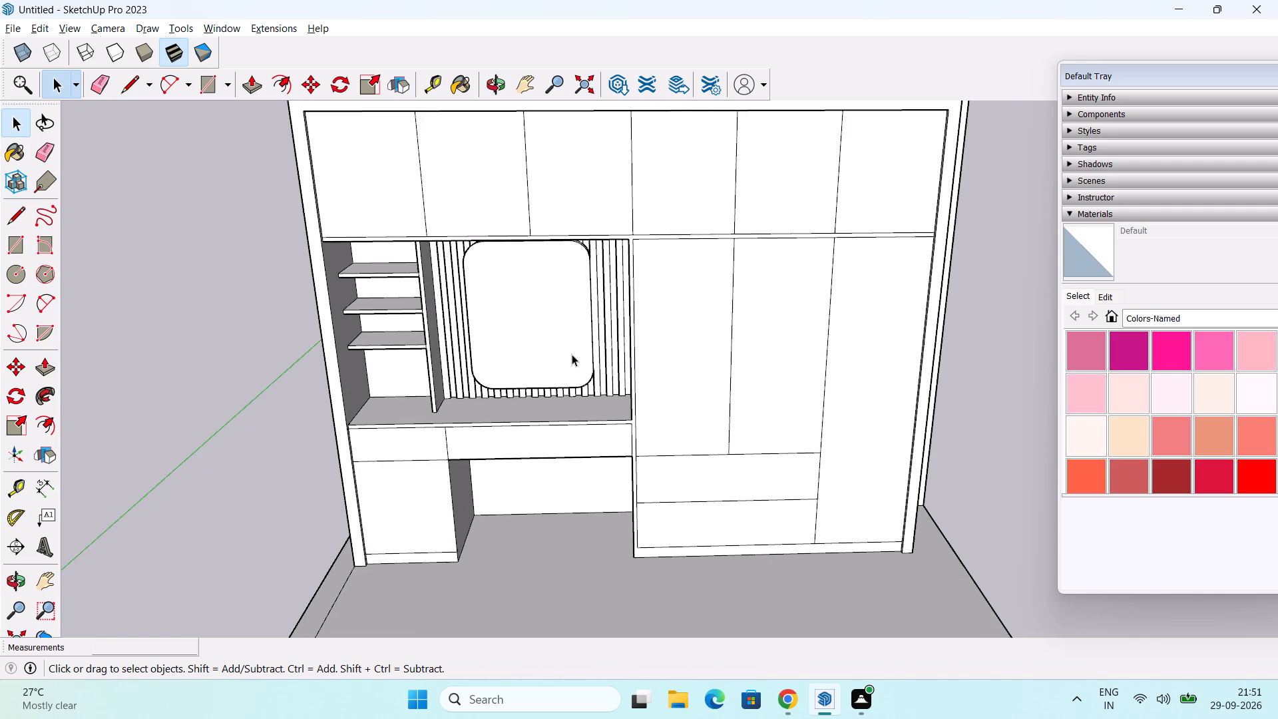
scroll(572, 352, up, 5)
middle_drag(572, 352, 587, 328)
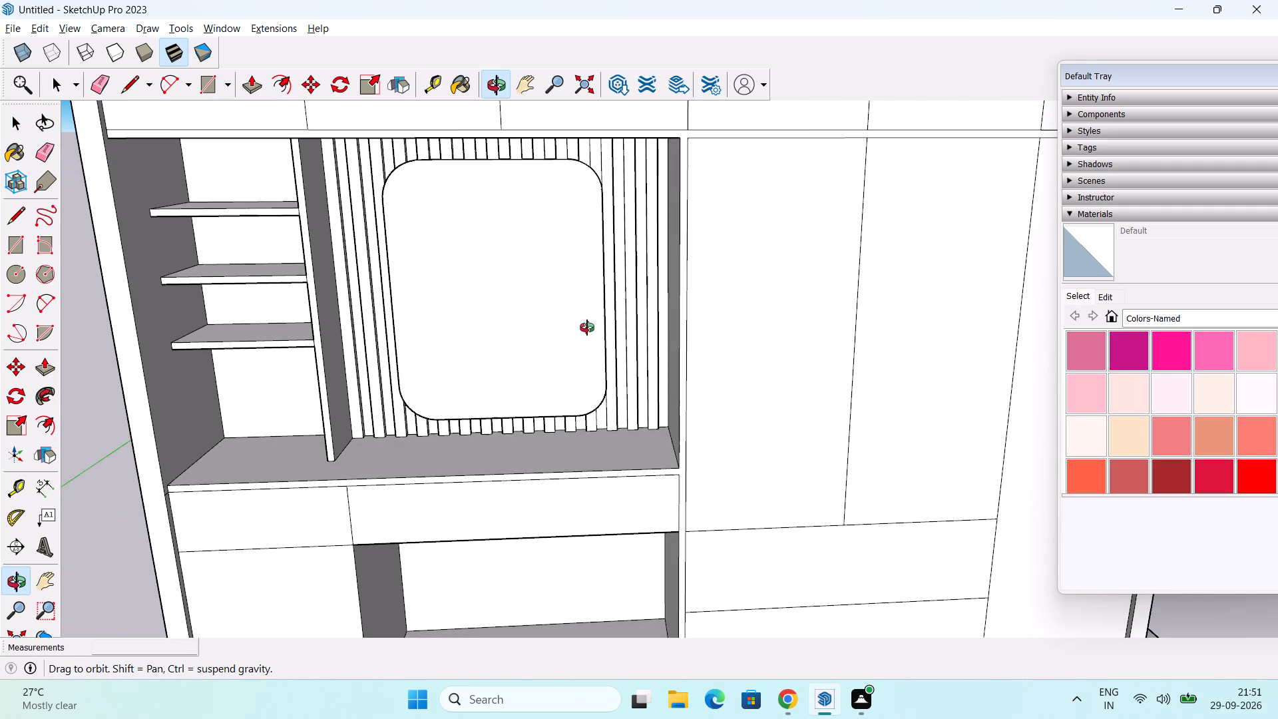
middle_drag(587, 328, 549, 336)
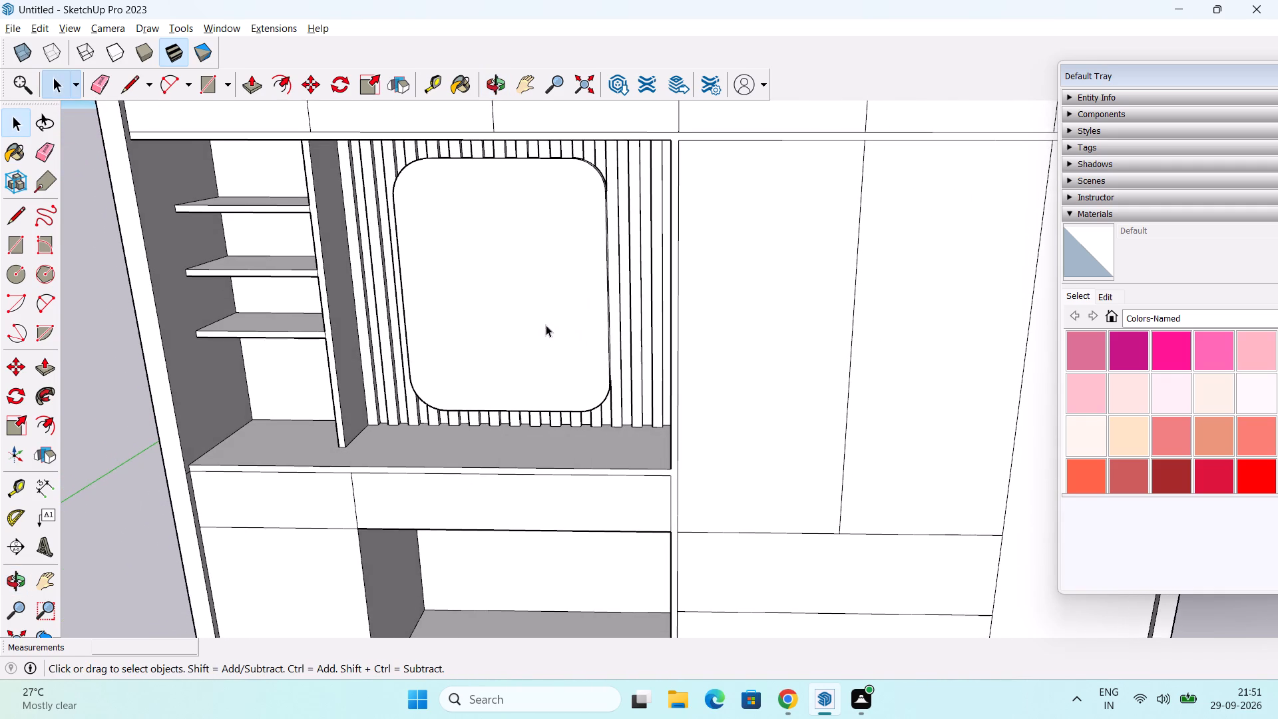
scroll(546, 325, down, 2)
middle_drag(515, 385, 511, 333)
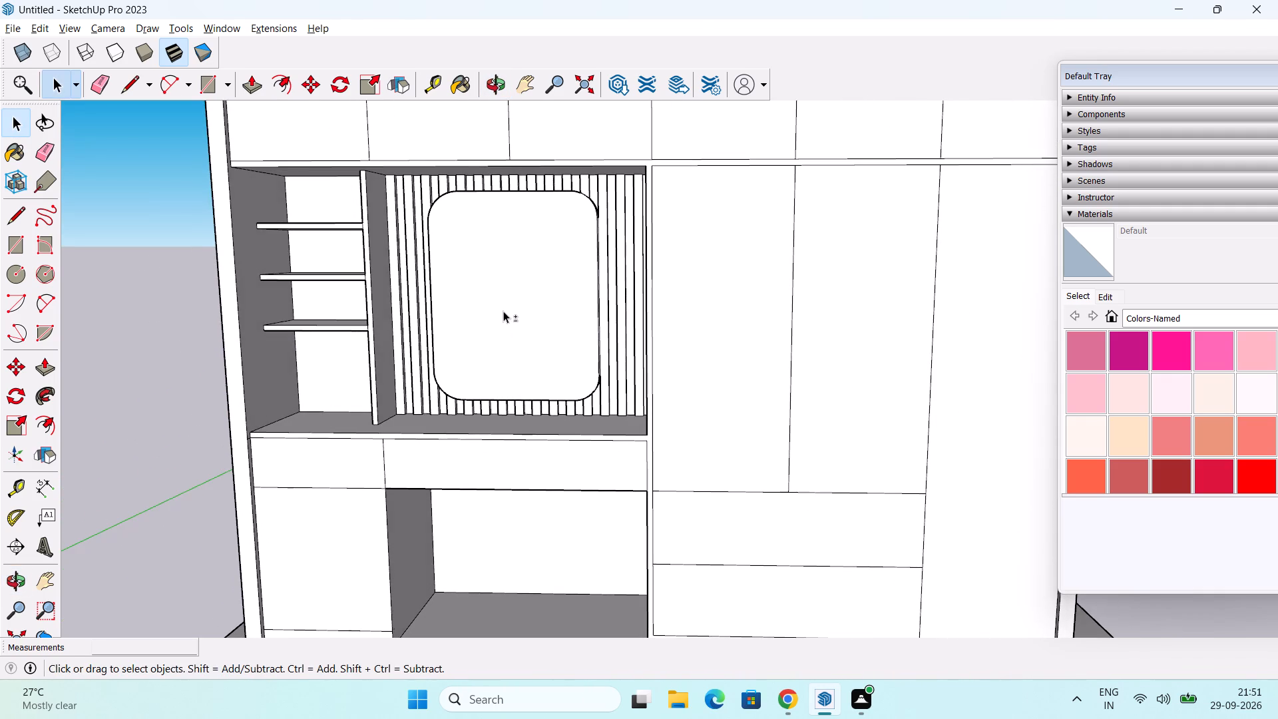
shift+middle_drag(503, 309, 554, 352)
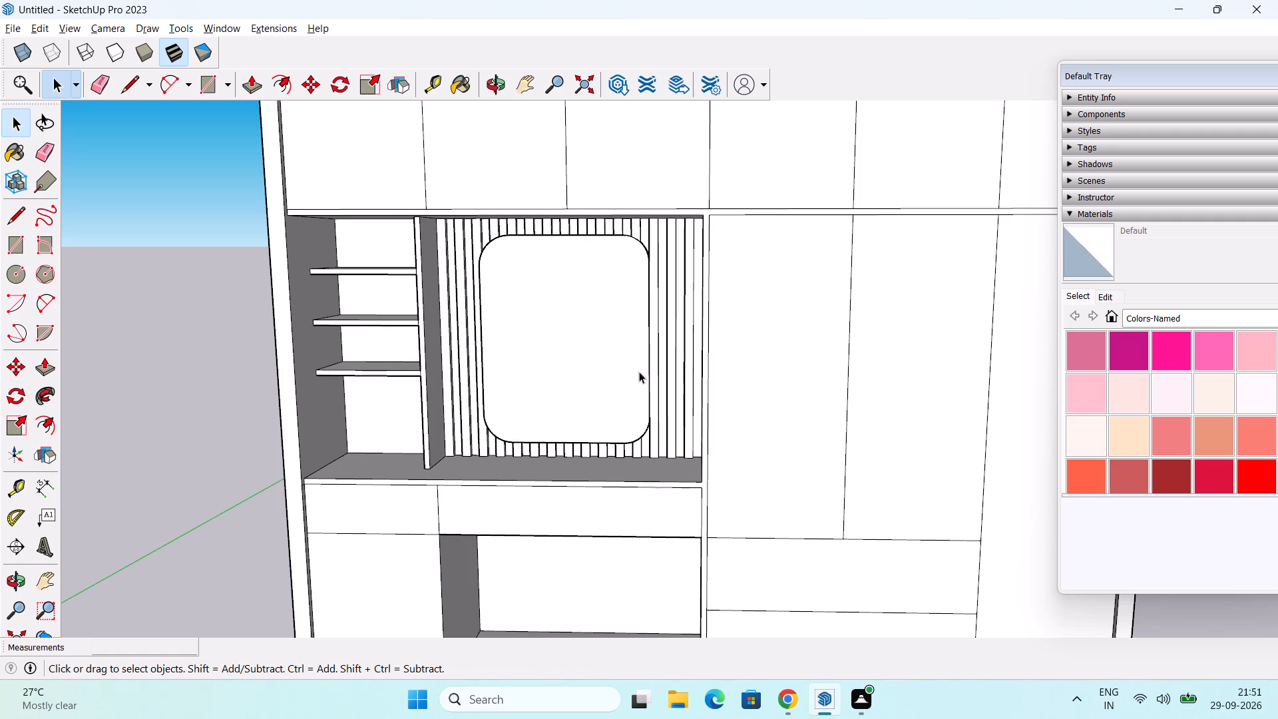
middle_drag(596, 371, 618, 365)
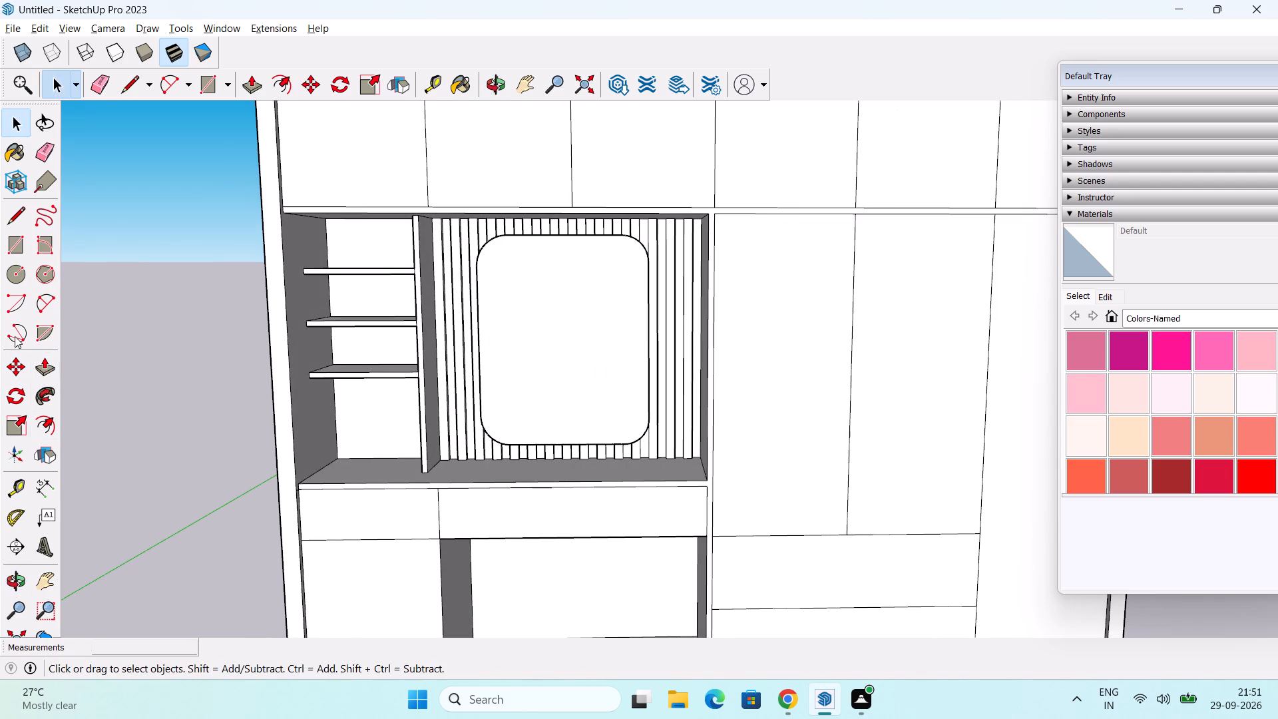
Offset the rounded panel's outline 1" inward to form a border on its front face.
click(45, 426)
click(489, 340)
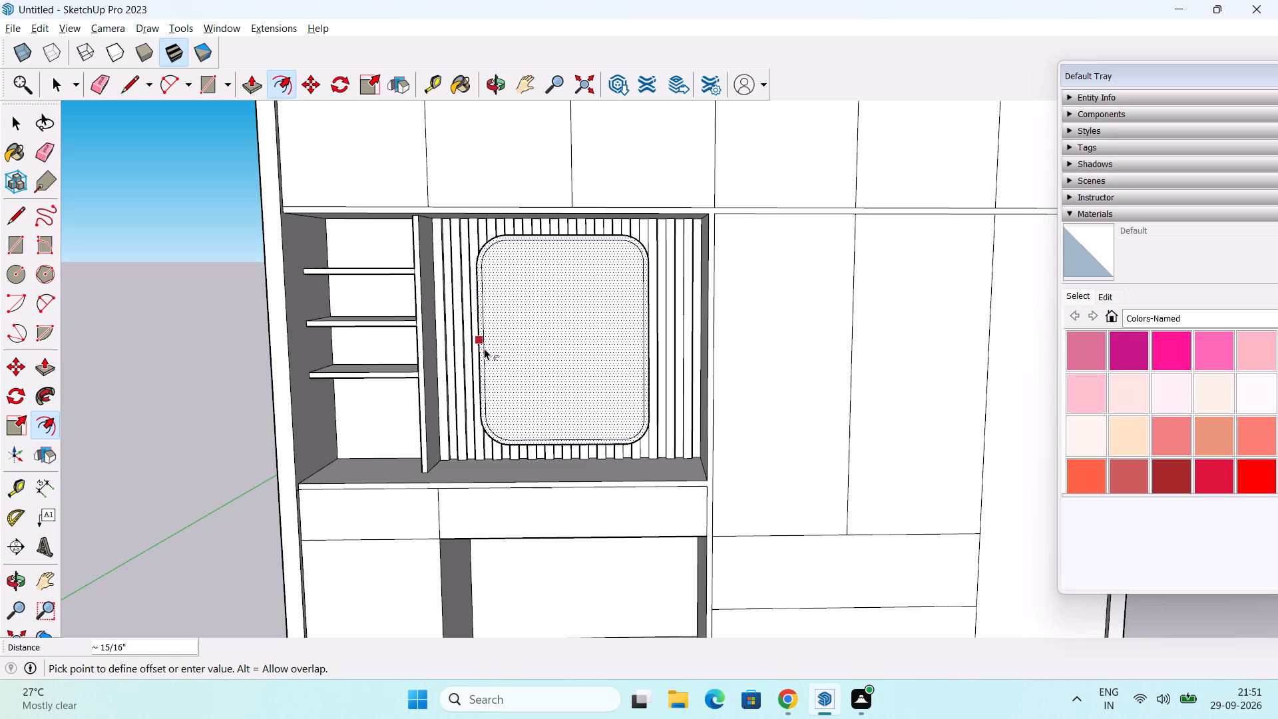
text(1")
key(Return)
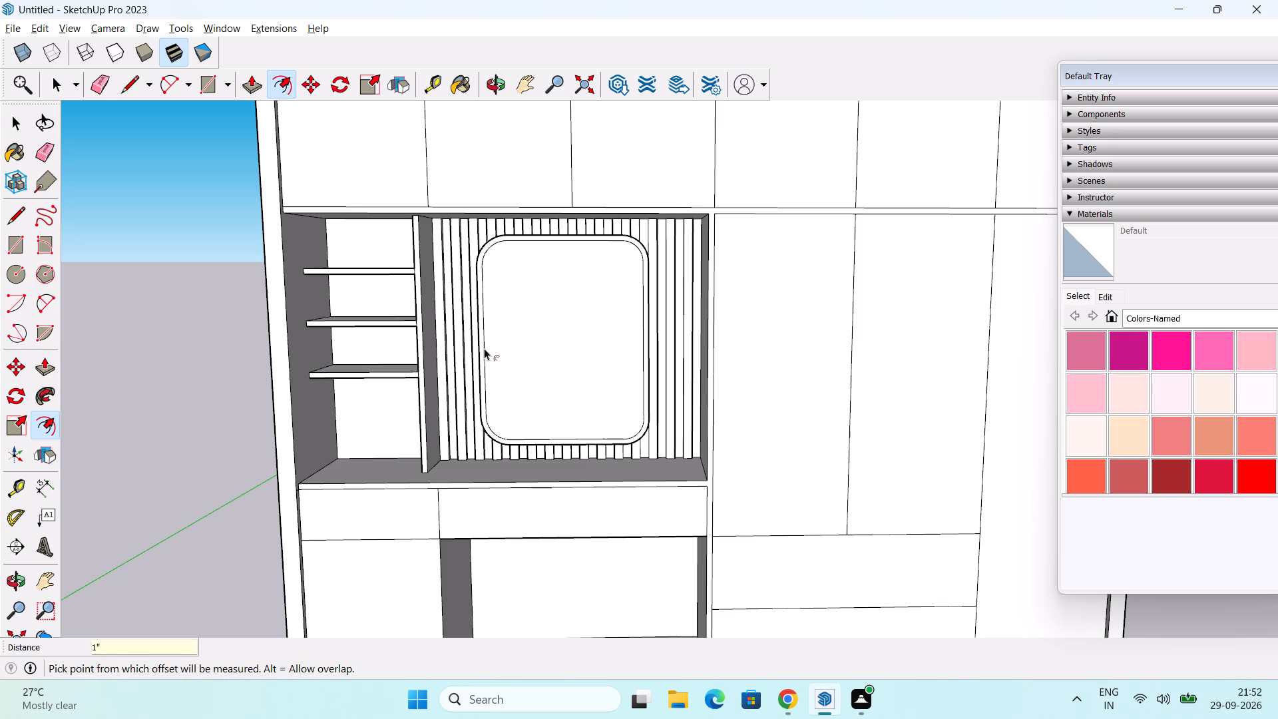
key(space)
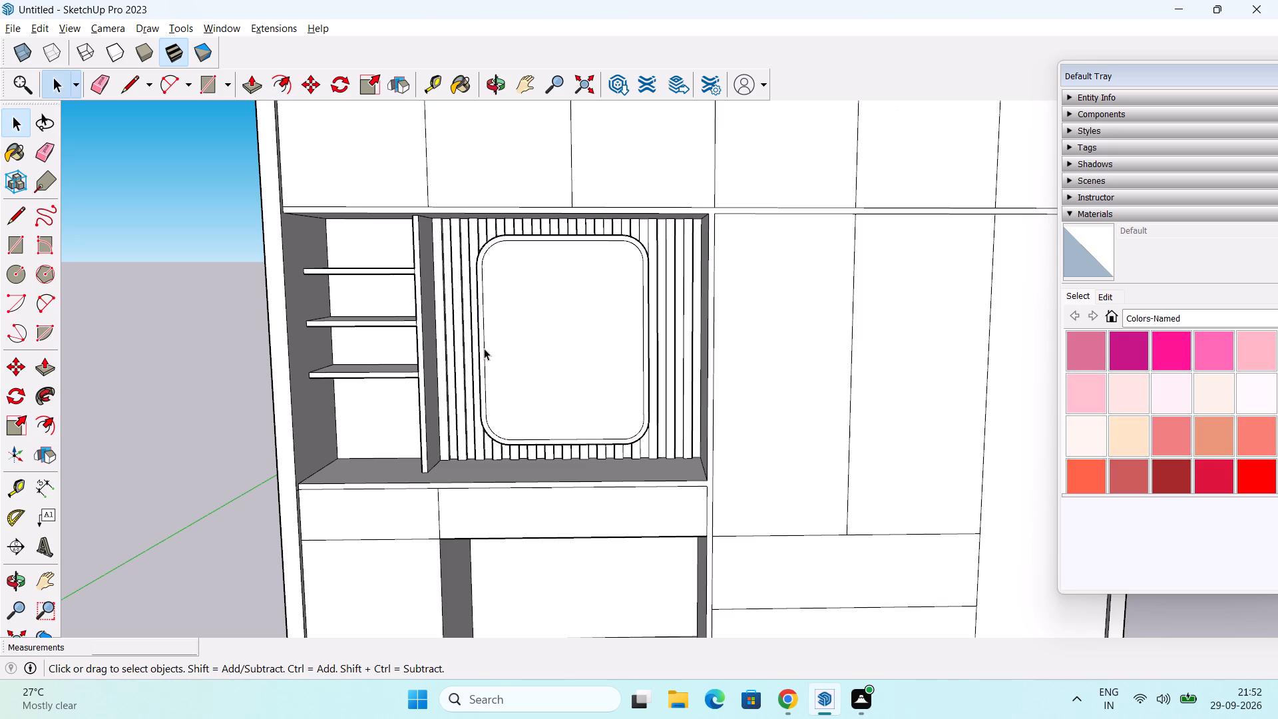
Push/Pull the rounded panel's border face out 1" to form a raised frame.
key(p)
scroll(615, 318, up, 6)
click(608, 330)
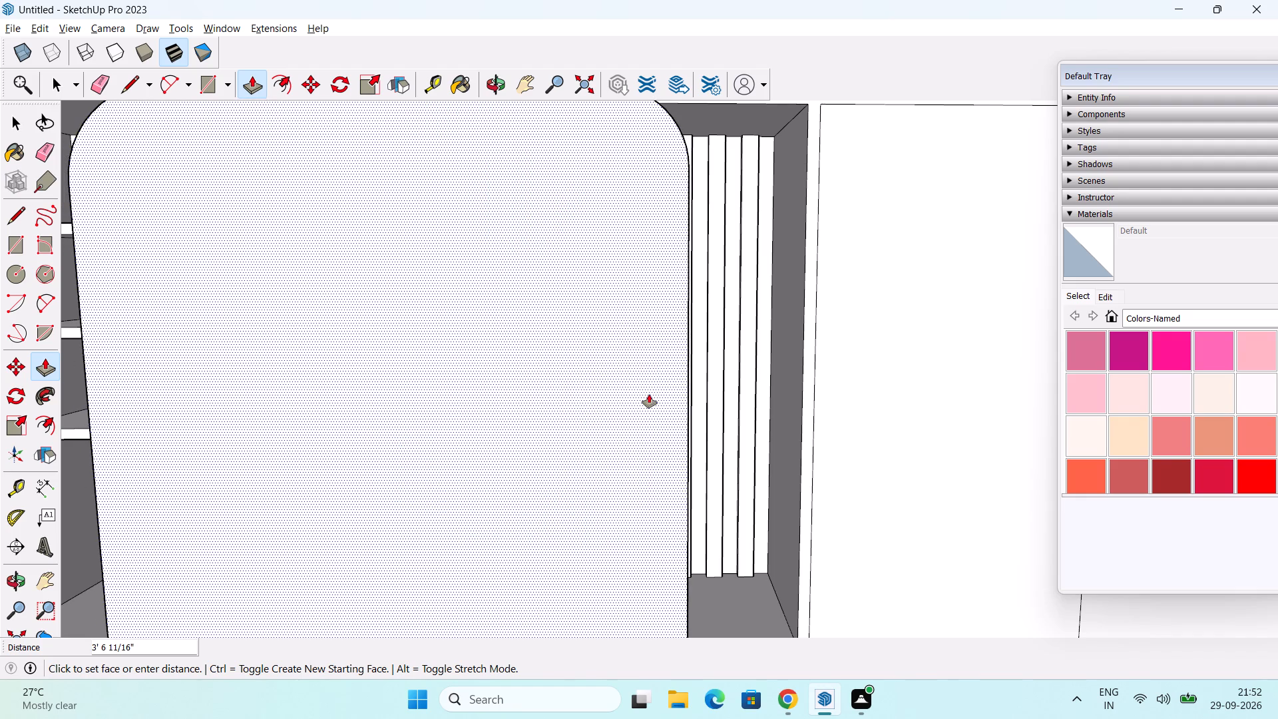
key(Escape)
click(673, 375)
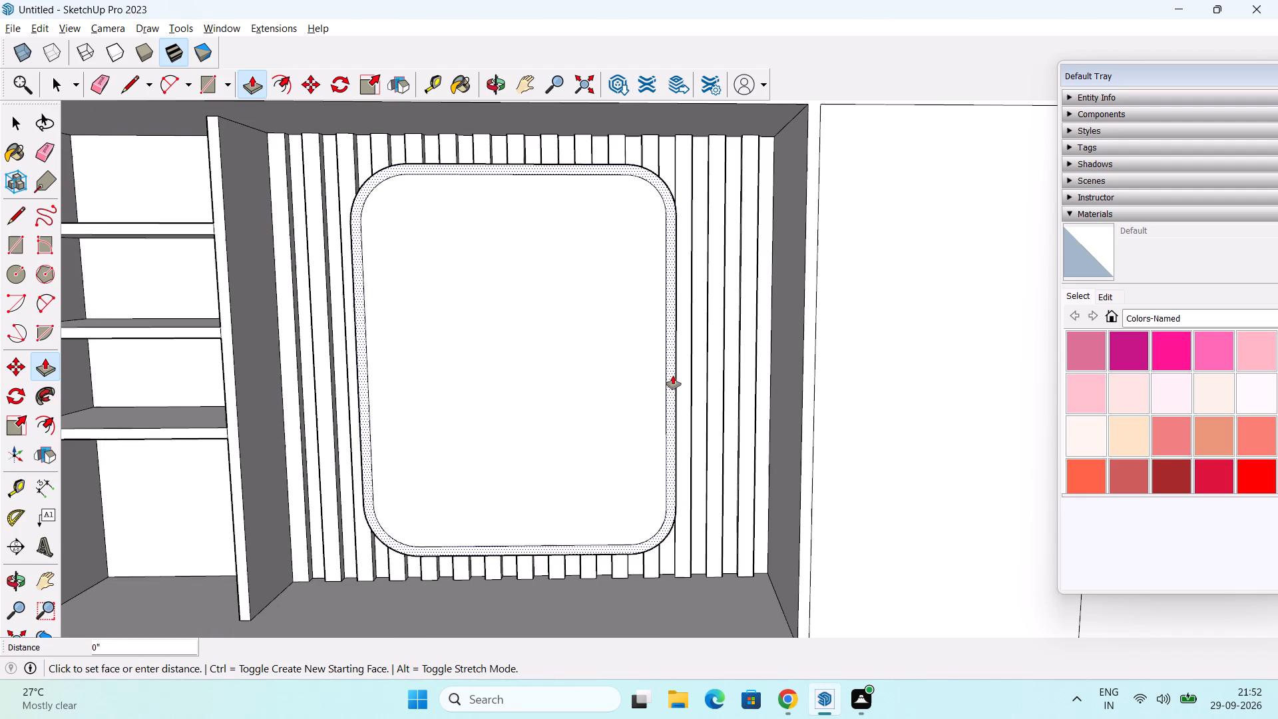
text(1")
key(Return)
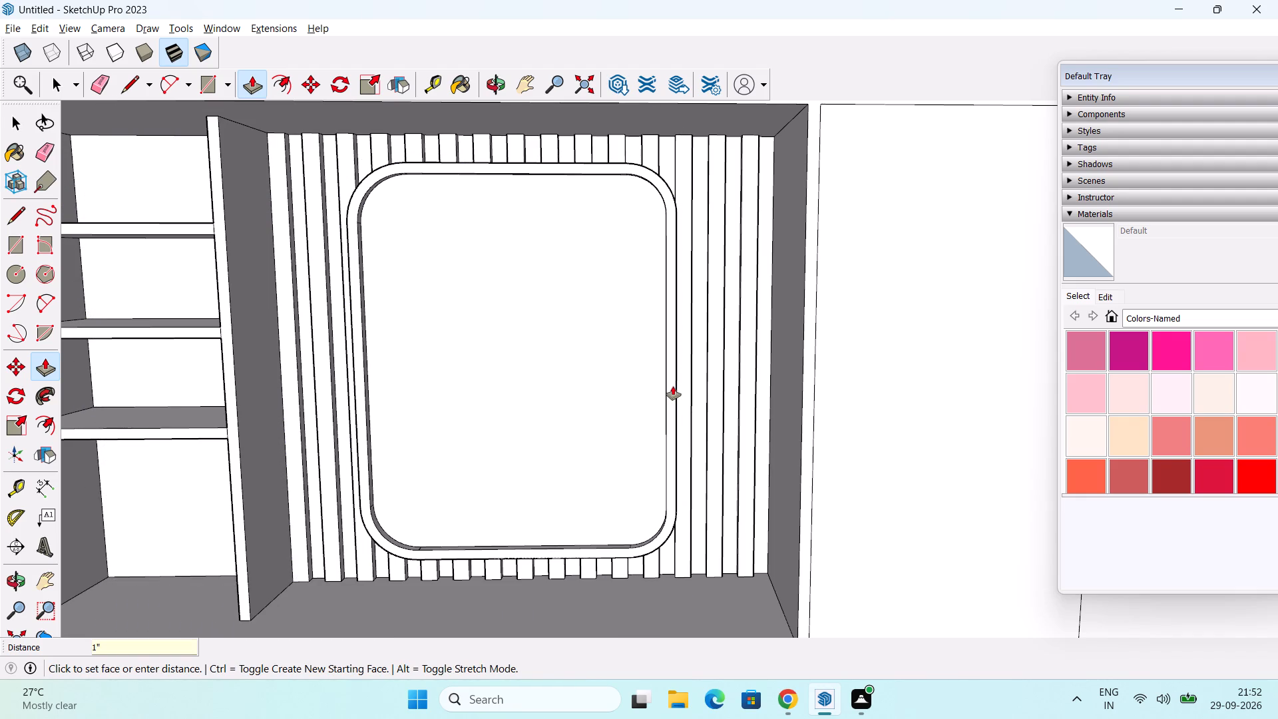
key(space)
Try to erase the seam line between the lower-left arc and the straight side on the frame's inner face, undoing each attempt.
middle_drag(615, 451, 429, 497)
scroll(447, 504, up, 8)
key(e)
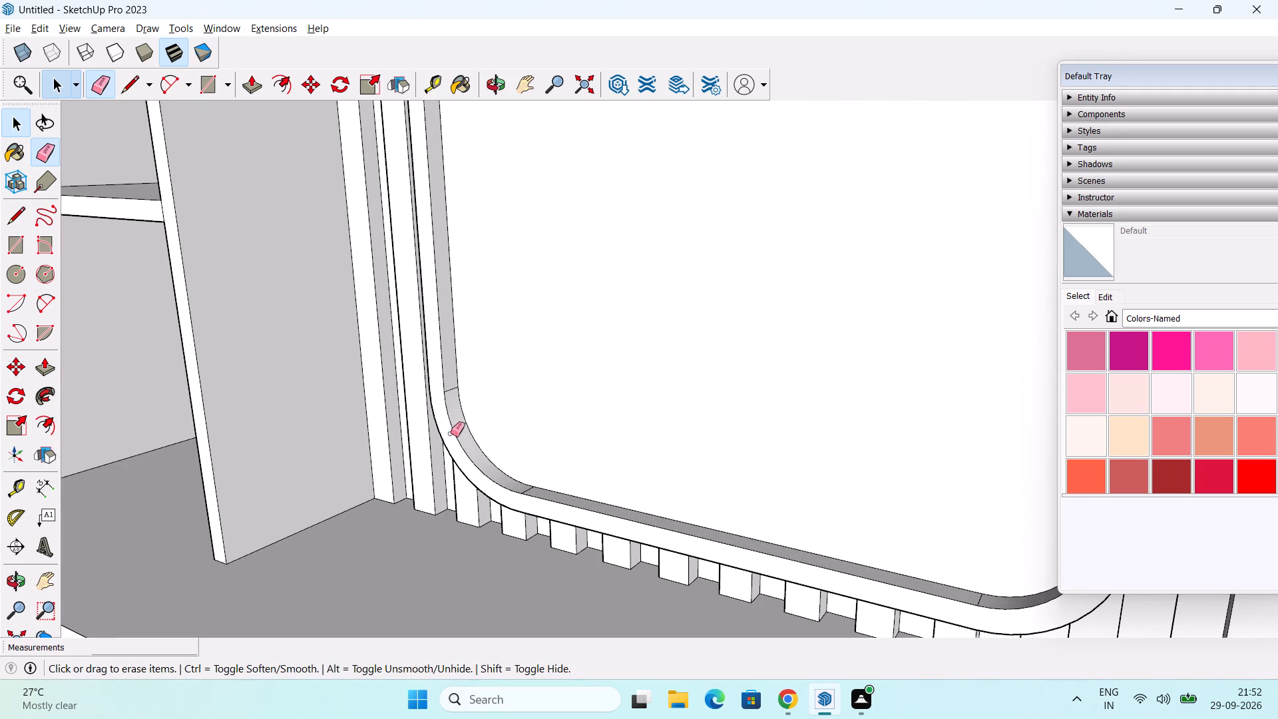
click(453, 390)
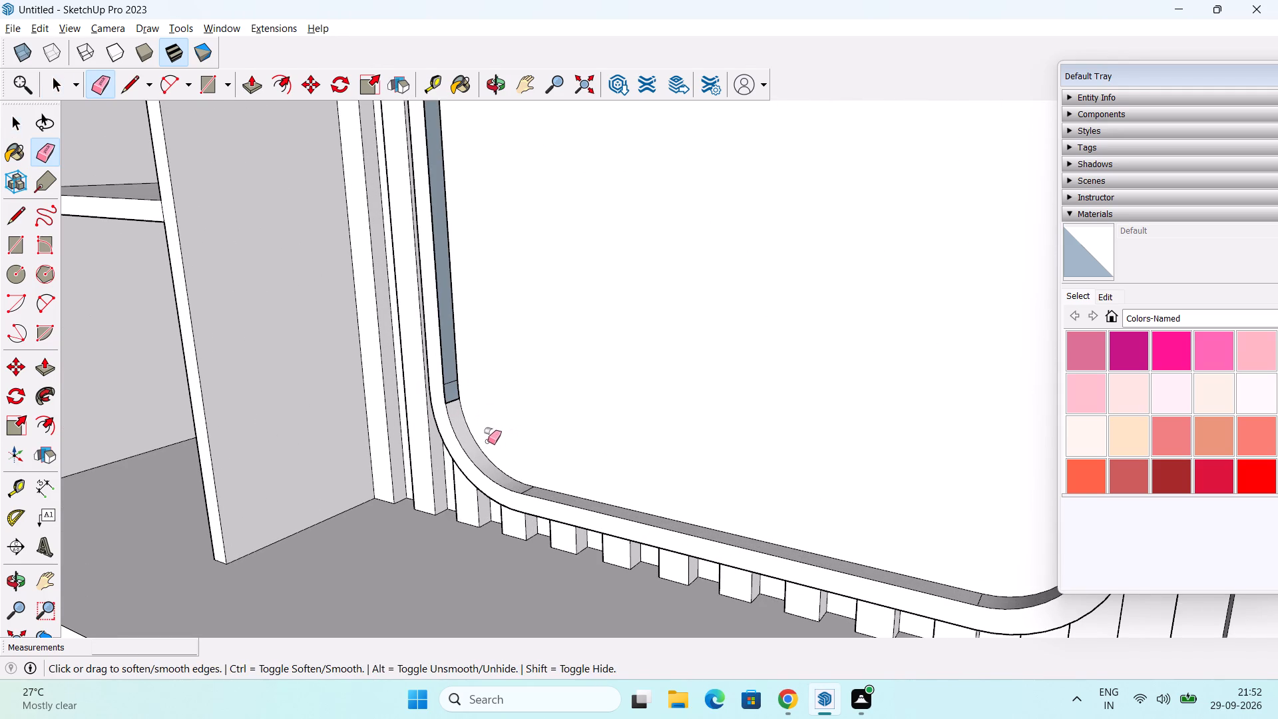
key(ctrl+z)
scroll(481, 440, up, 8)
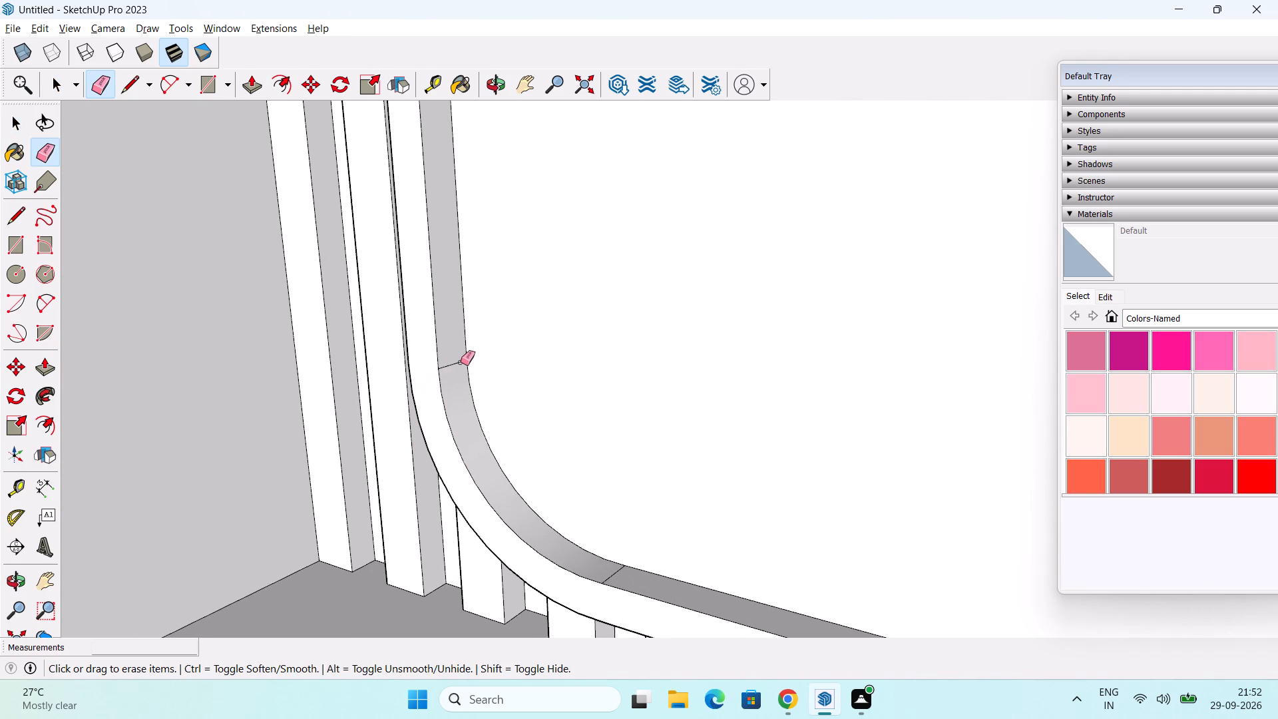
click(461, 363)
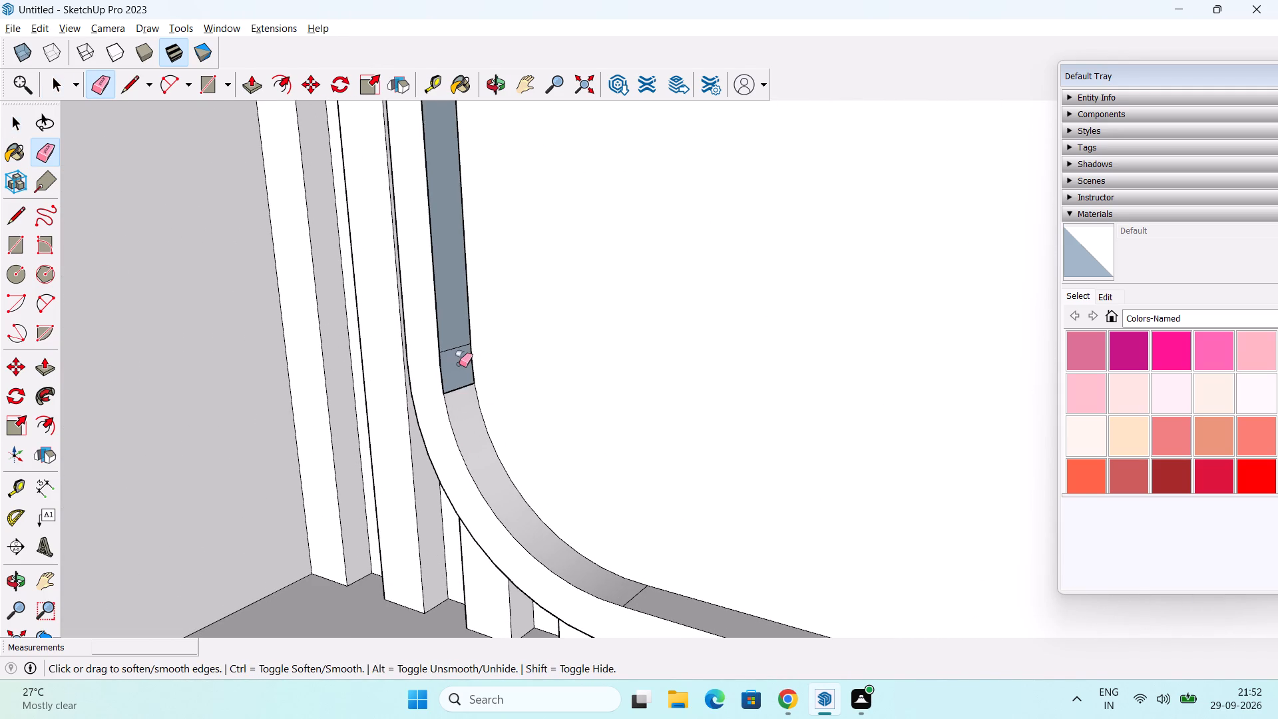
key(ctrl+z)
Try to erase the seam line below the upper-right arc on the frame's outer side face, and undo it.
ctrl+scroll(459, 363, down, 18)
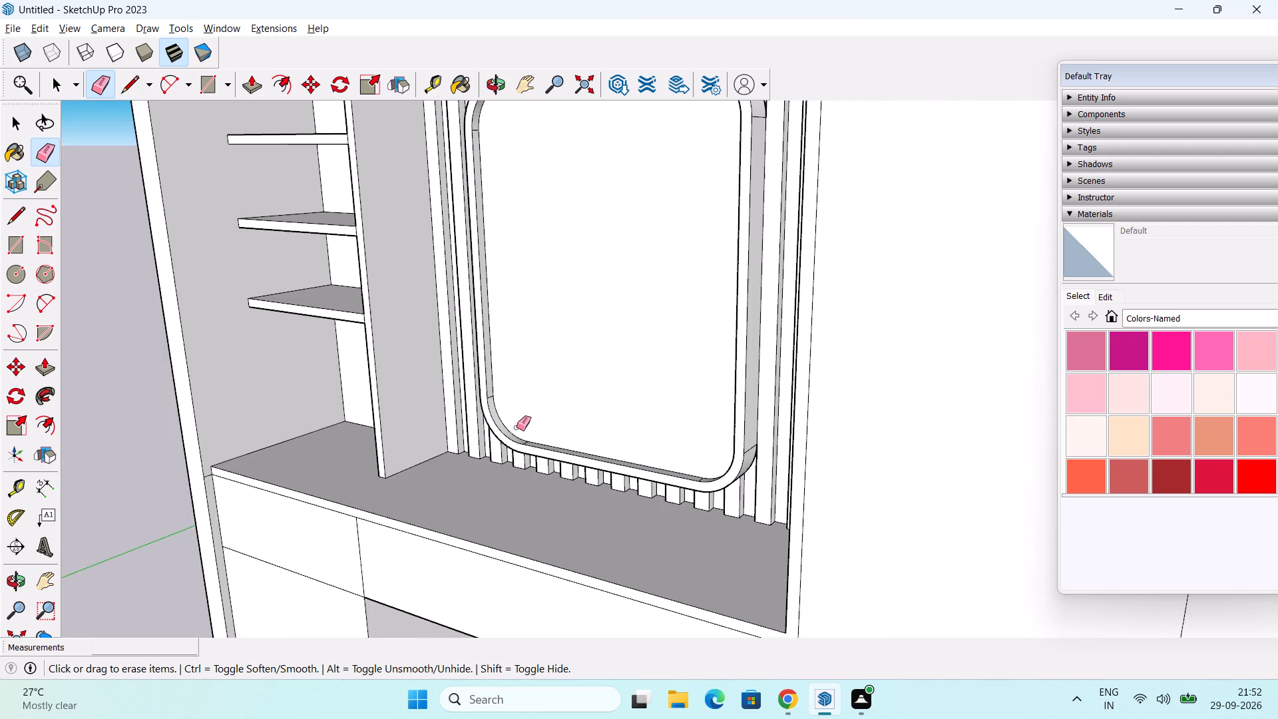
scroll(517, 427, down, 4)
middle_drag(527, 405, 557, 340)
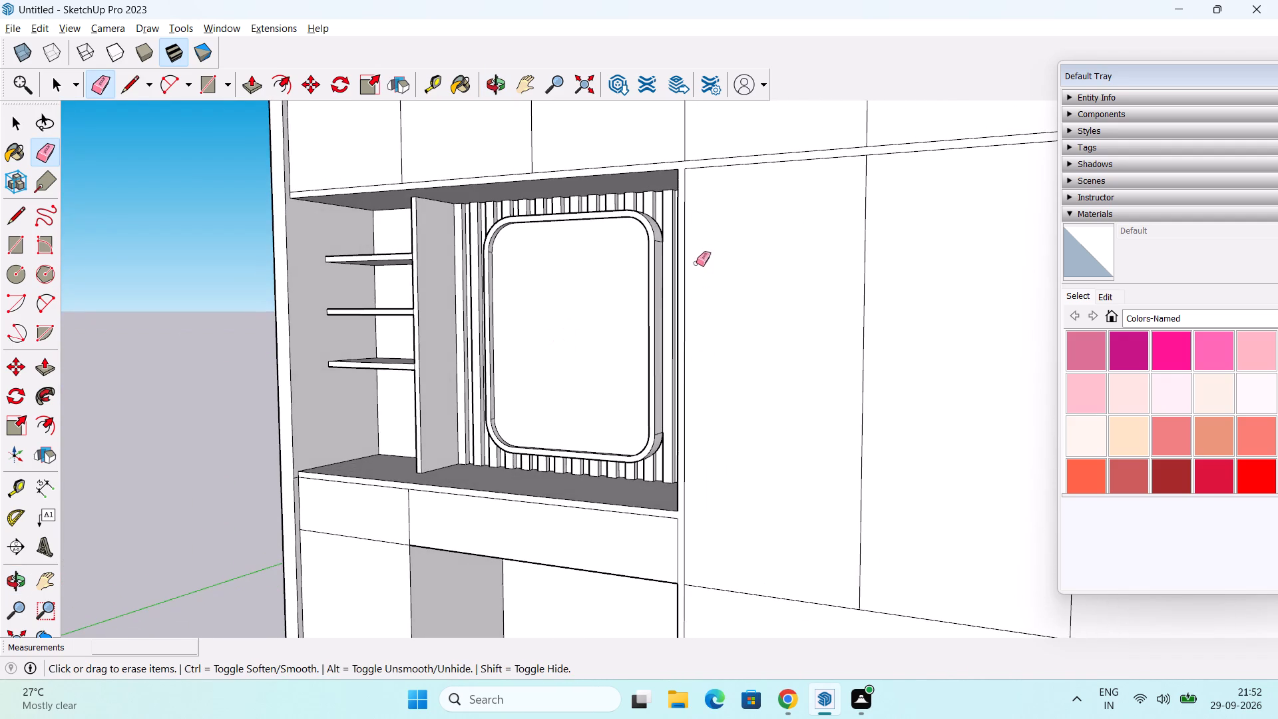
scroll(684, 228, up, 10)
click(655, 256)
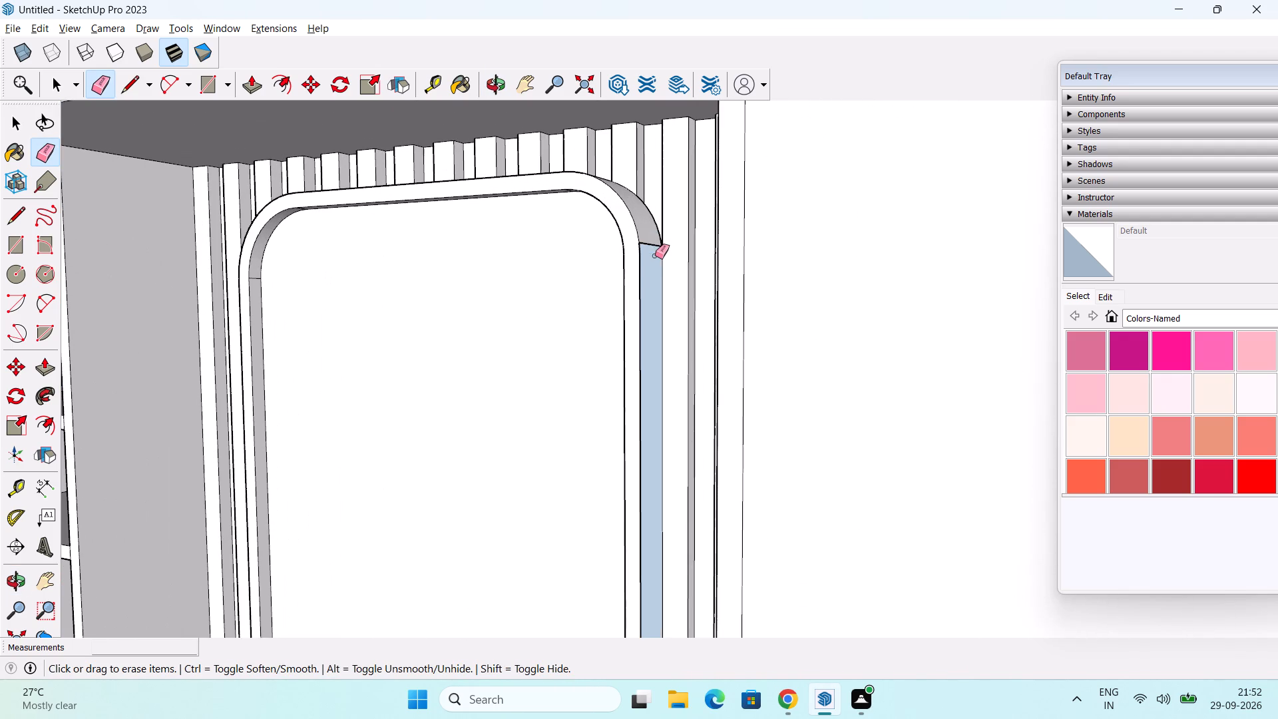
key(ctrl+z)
Examine the wardrobe front, its recess and the upper row of doors from several angles.
key(space)
scroll(557, 356, down, 11)
middle_drag(564, 350, 644, 316)
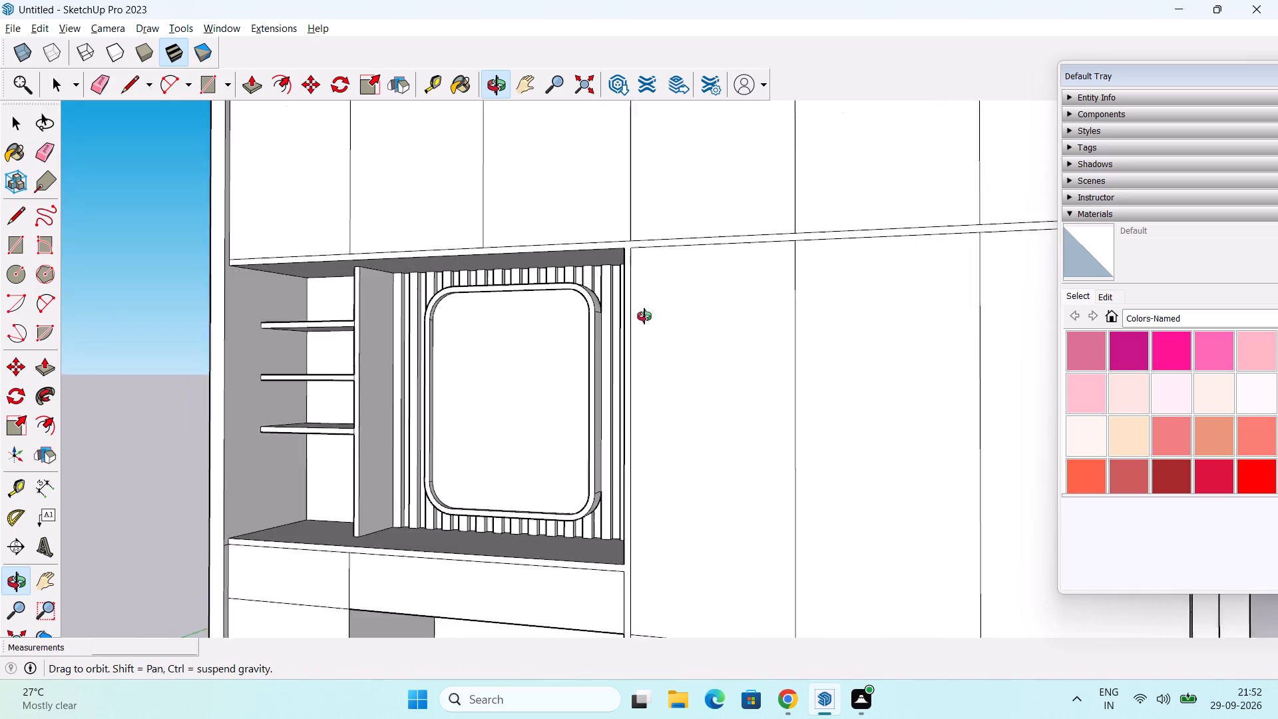
middle_drag(644, 316, 647, 316)
scroll(647, 316, down, 5)
middle_drag(645, 328, 692, 380)
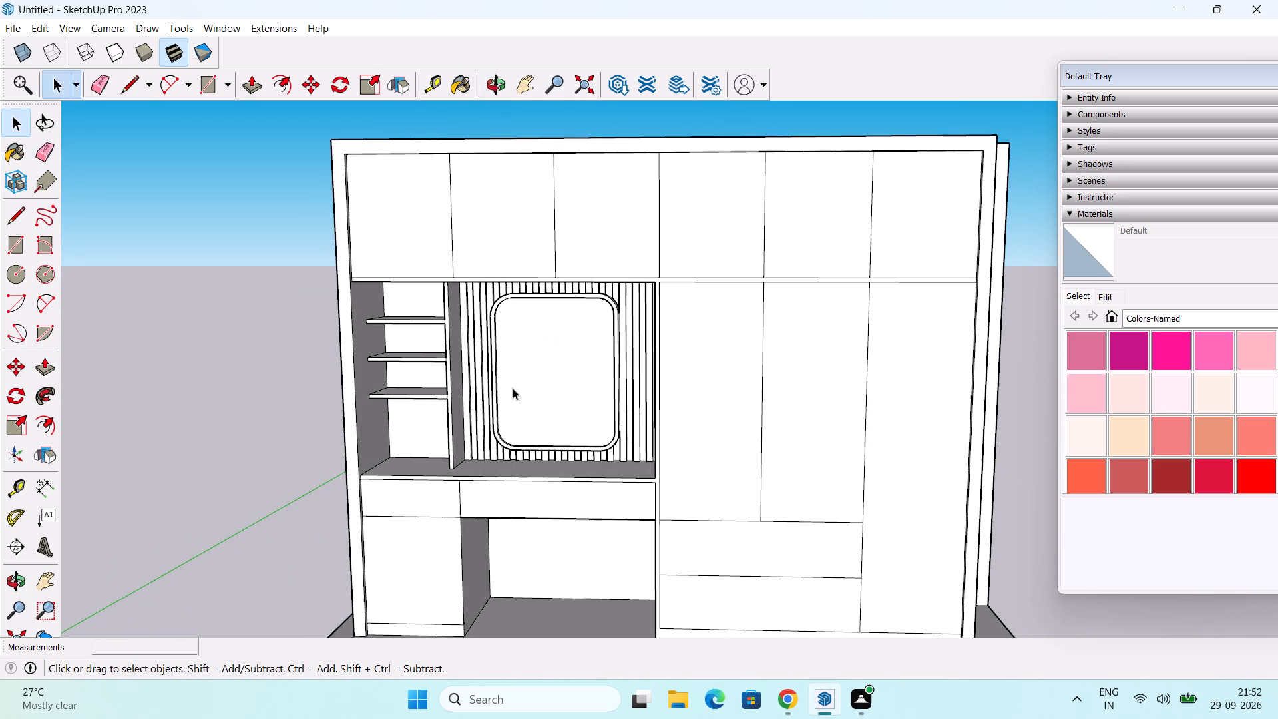
middle_drag(513, 384, 518, 362)
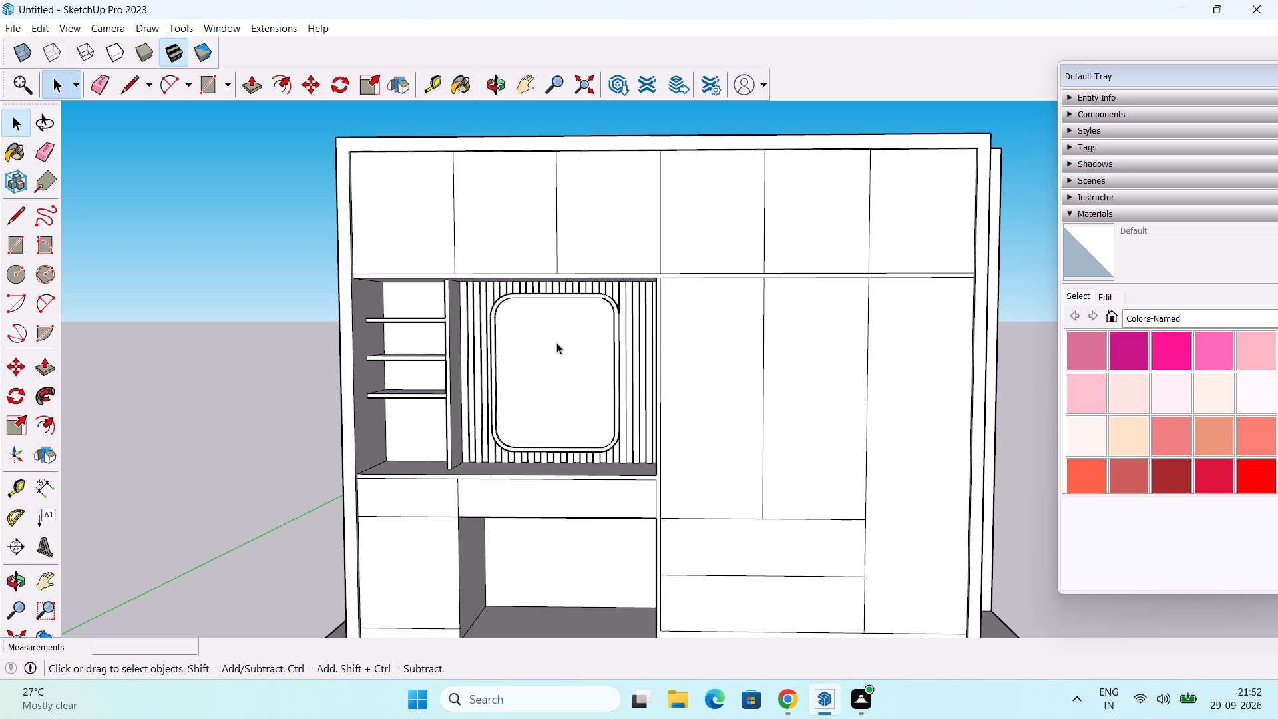
middle_drag(569, 320, 642, 338)
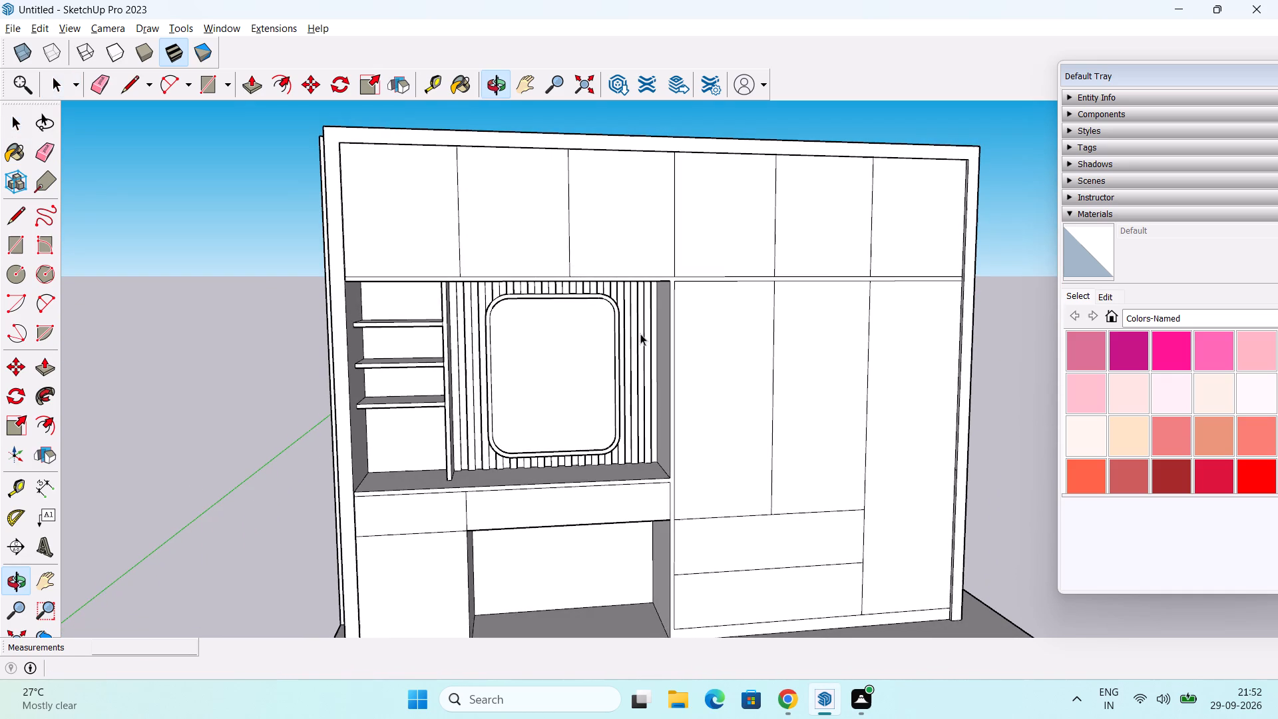
middle_drag(527, 254, 572, 253)
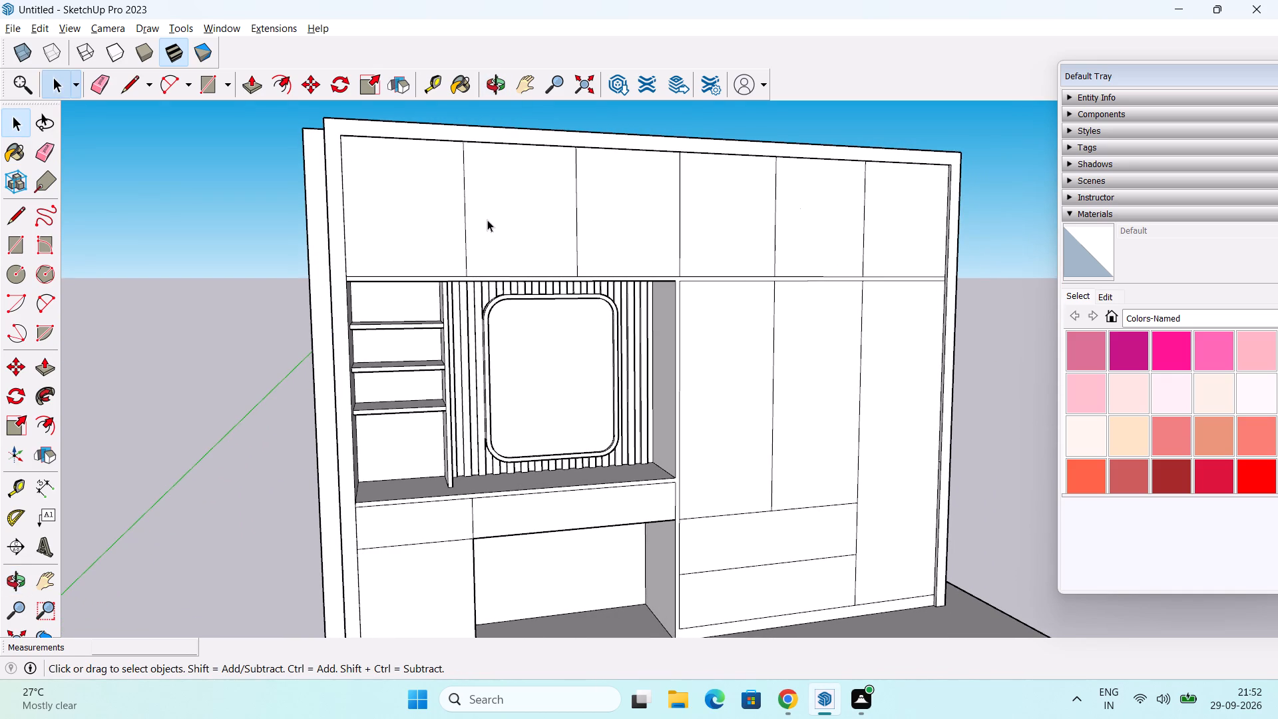
scroll(485, 224, up, 2)
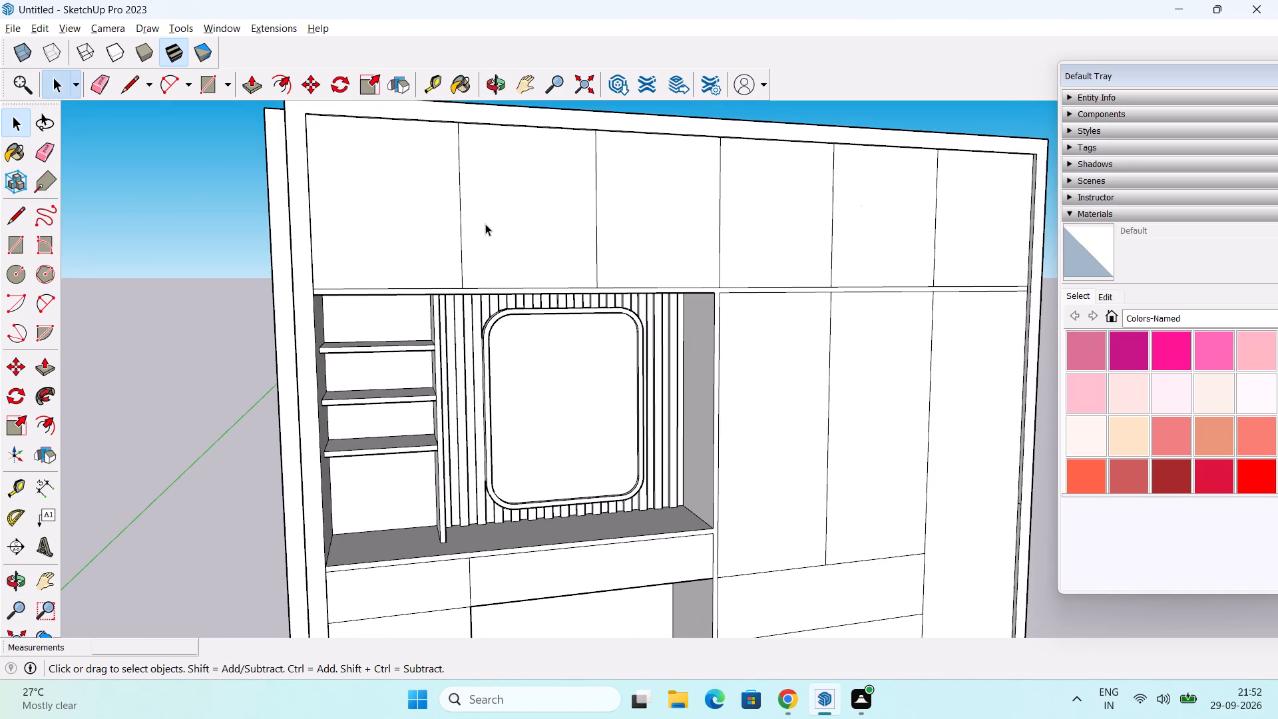
middle_drag(486, 222, 471, 234)
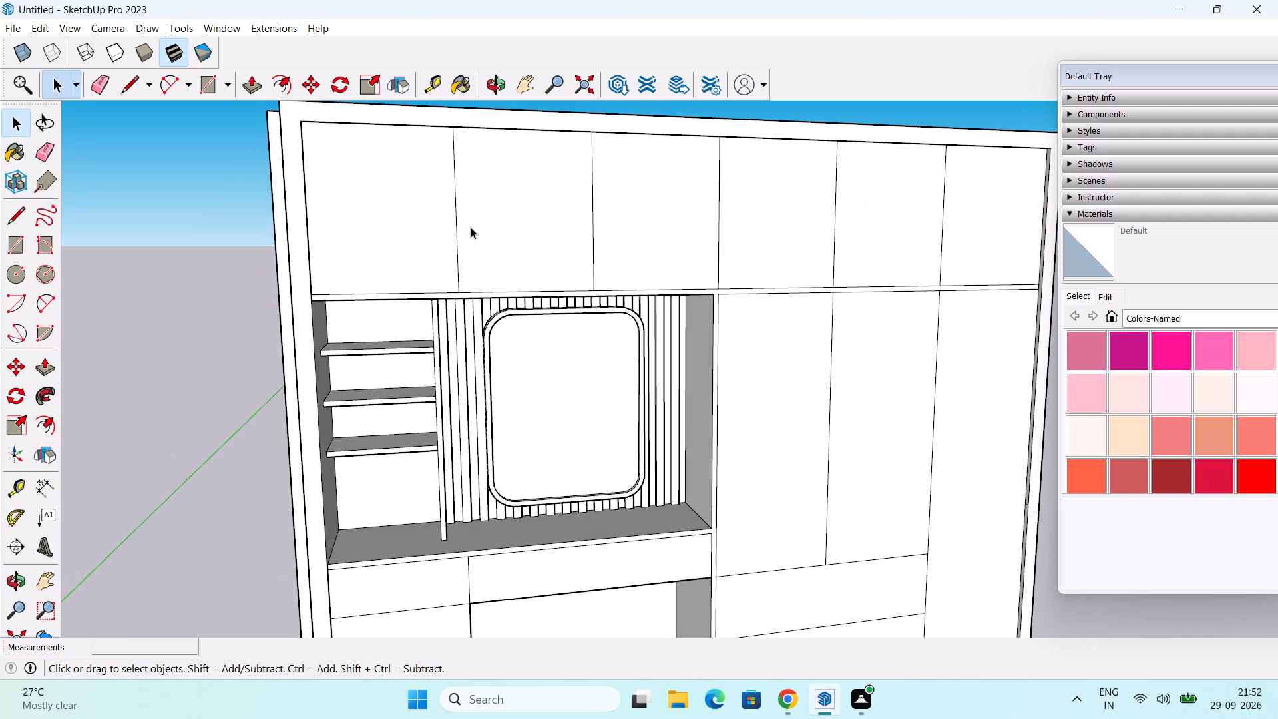
scroll(471, 227, down, 2)
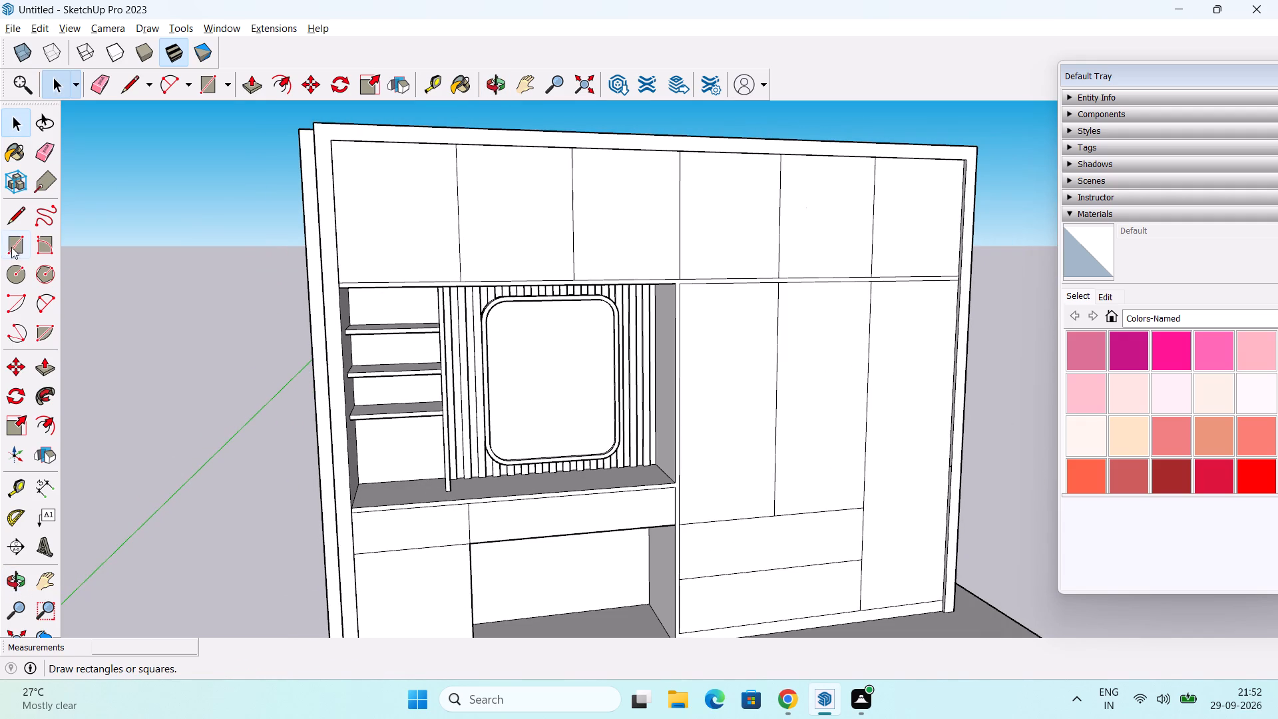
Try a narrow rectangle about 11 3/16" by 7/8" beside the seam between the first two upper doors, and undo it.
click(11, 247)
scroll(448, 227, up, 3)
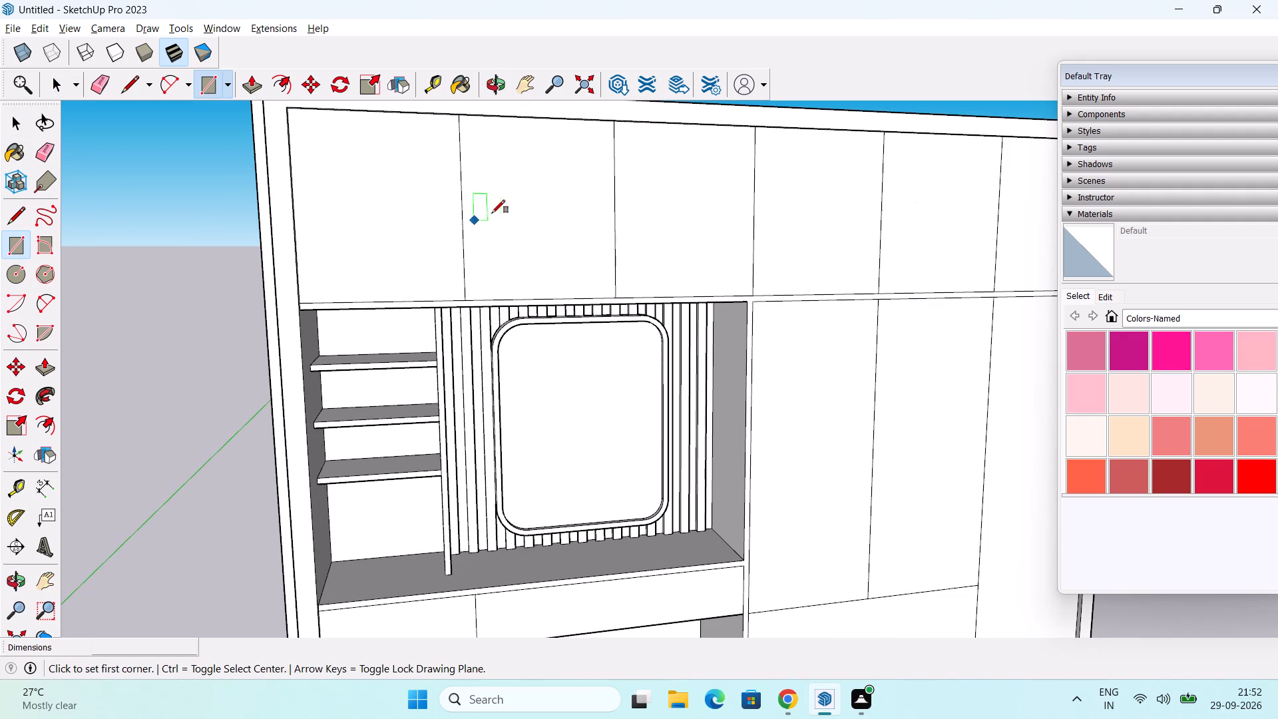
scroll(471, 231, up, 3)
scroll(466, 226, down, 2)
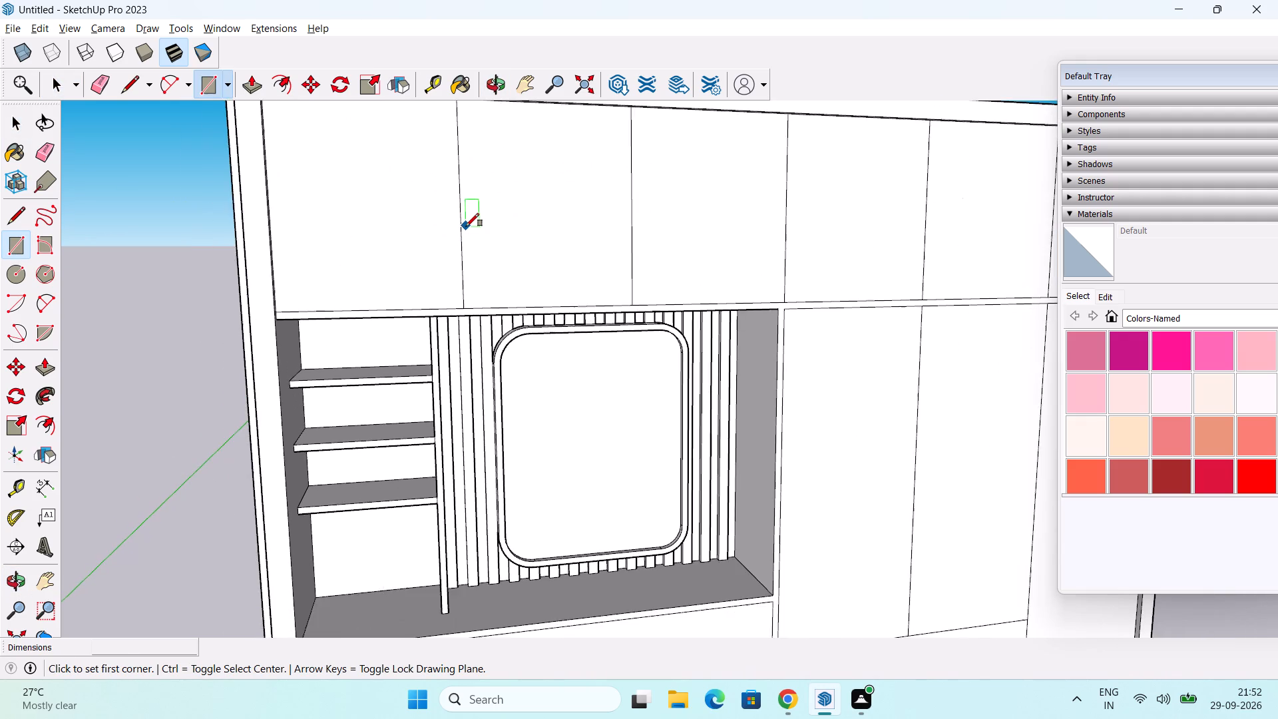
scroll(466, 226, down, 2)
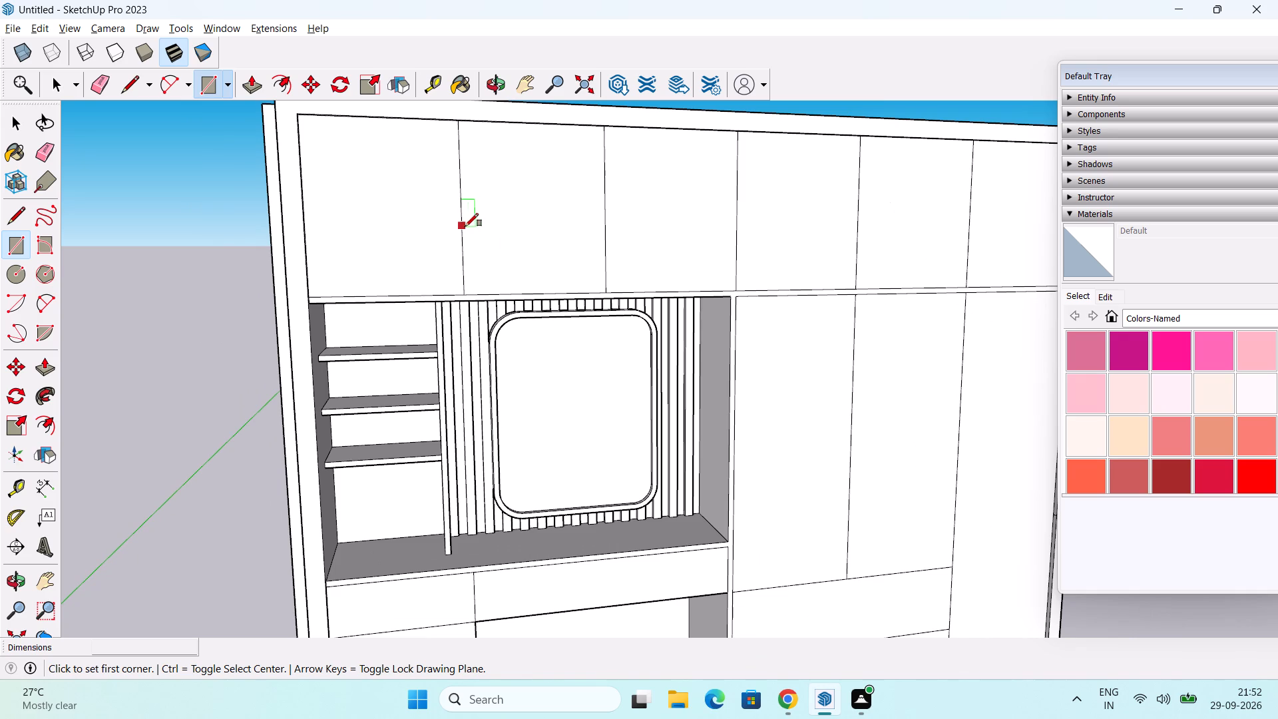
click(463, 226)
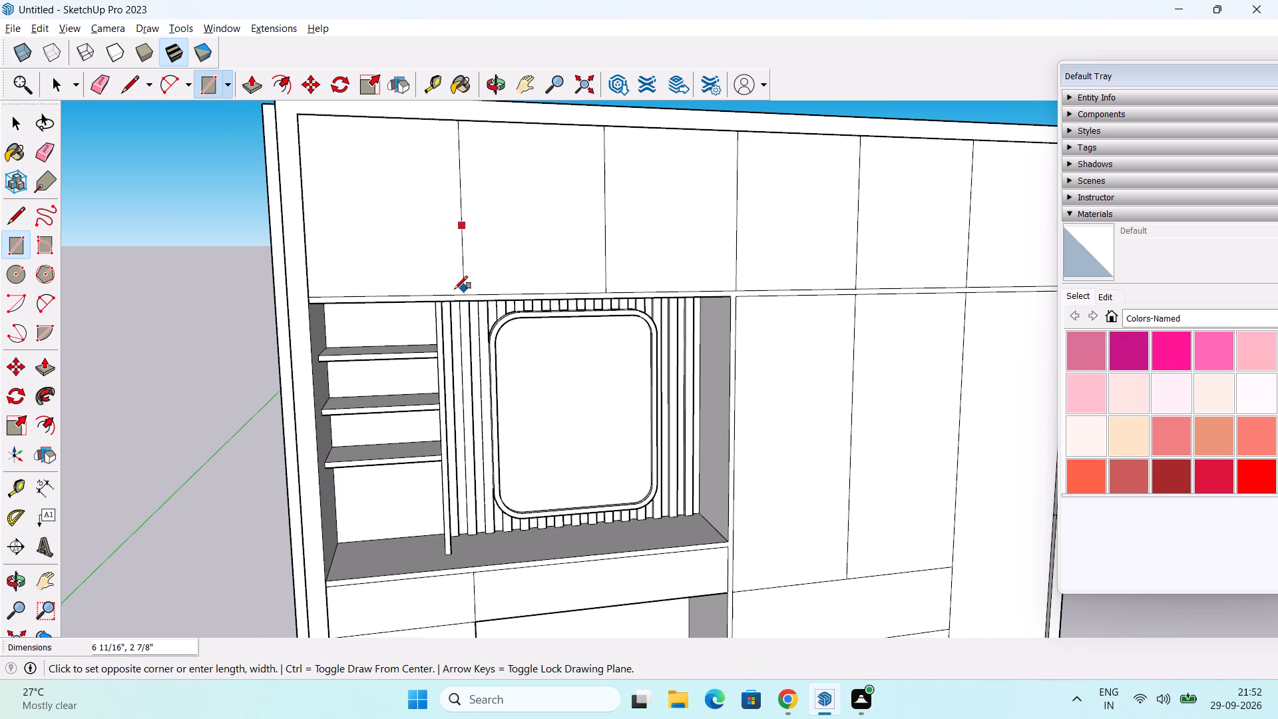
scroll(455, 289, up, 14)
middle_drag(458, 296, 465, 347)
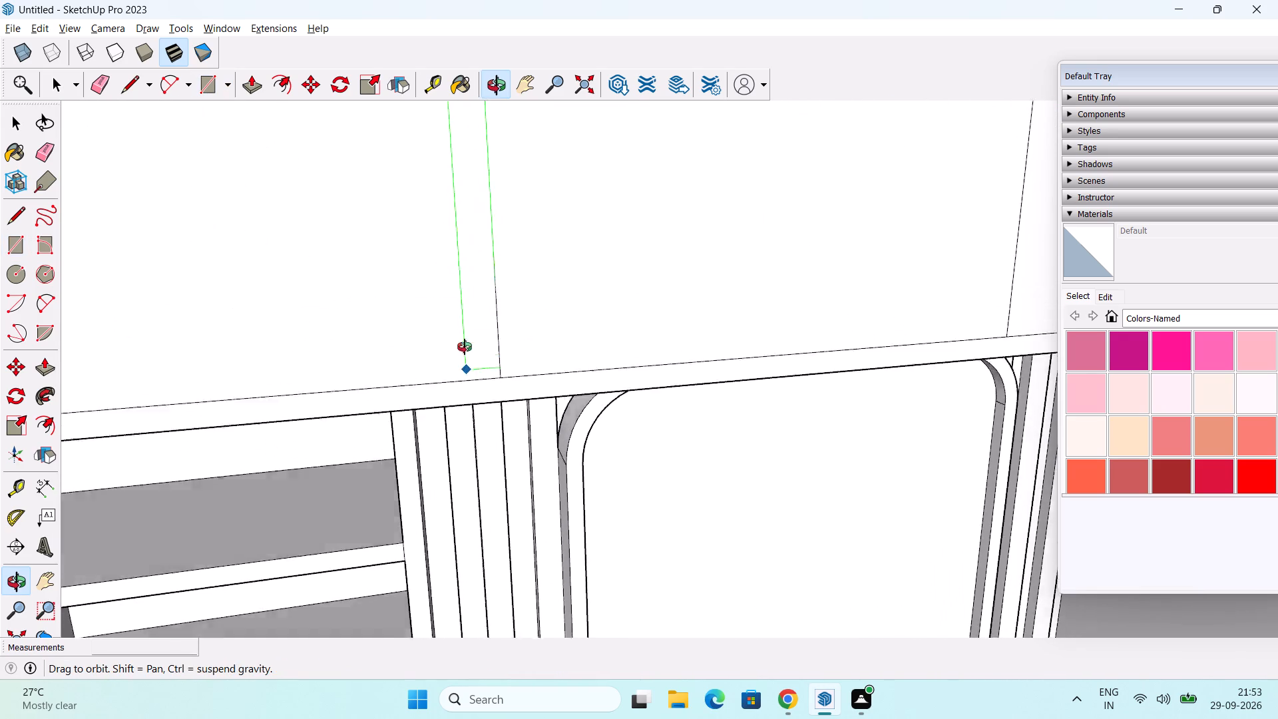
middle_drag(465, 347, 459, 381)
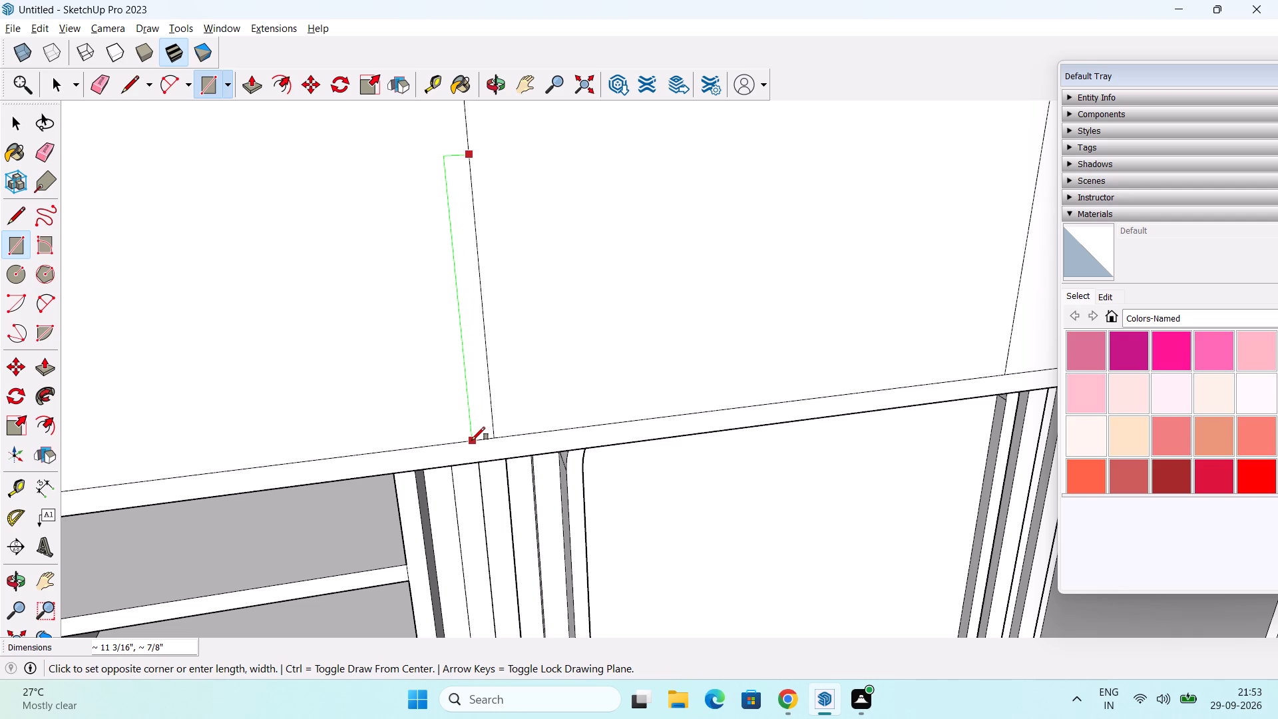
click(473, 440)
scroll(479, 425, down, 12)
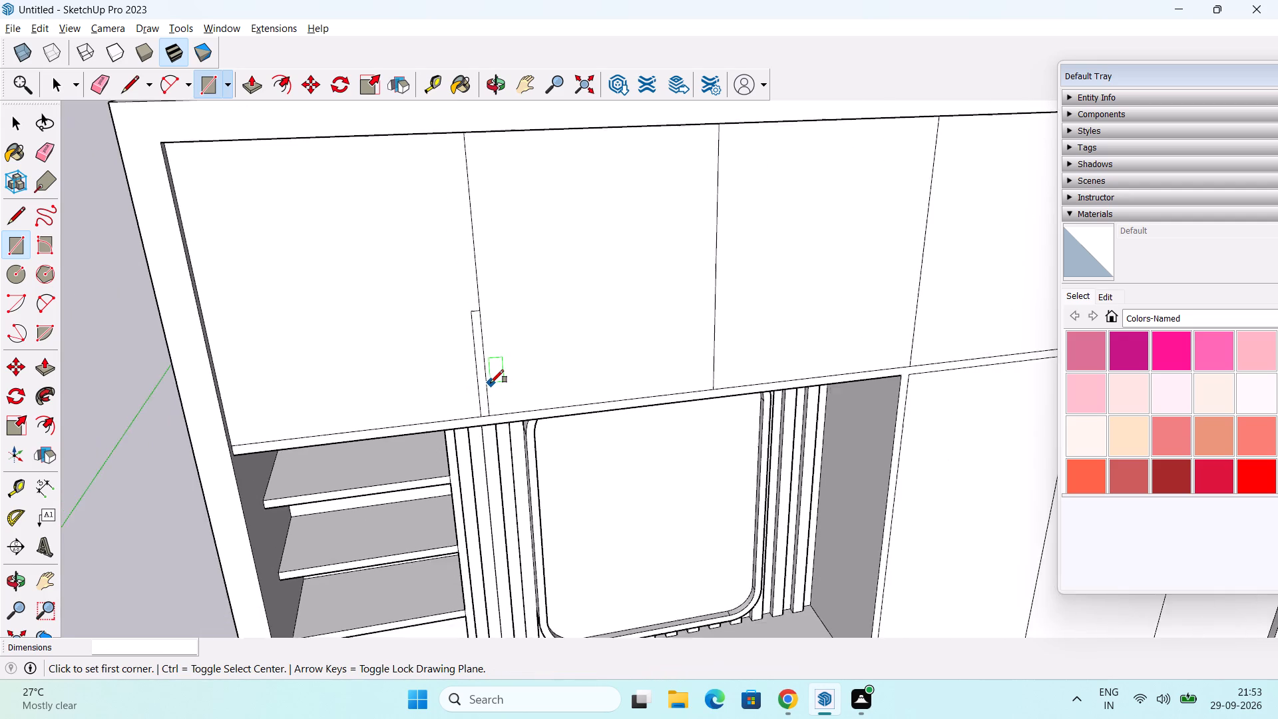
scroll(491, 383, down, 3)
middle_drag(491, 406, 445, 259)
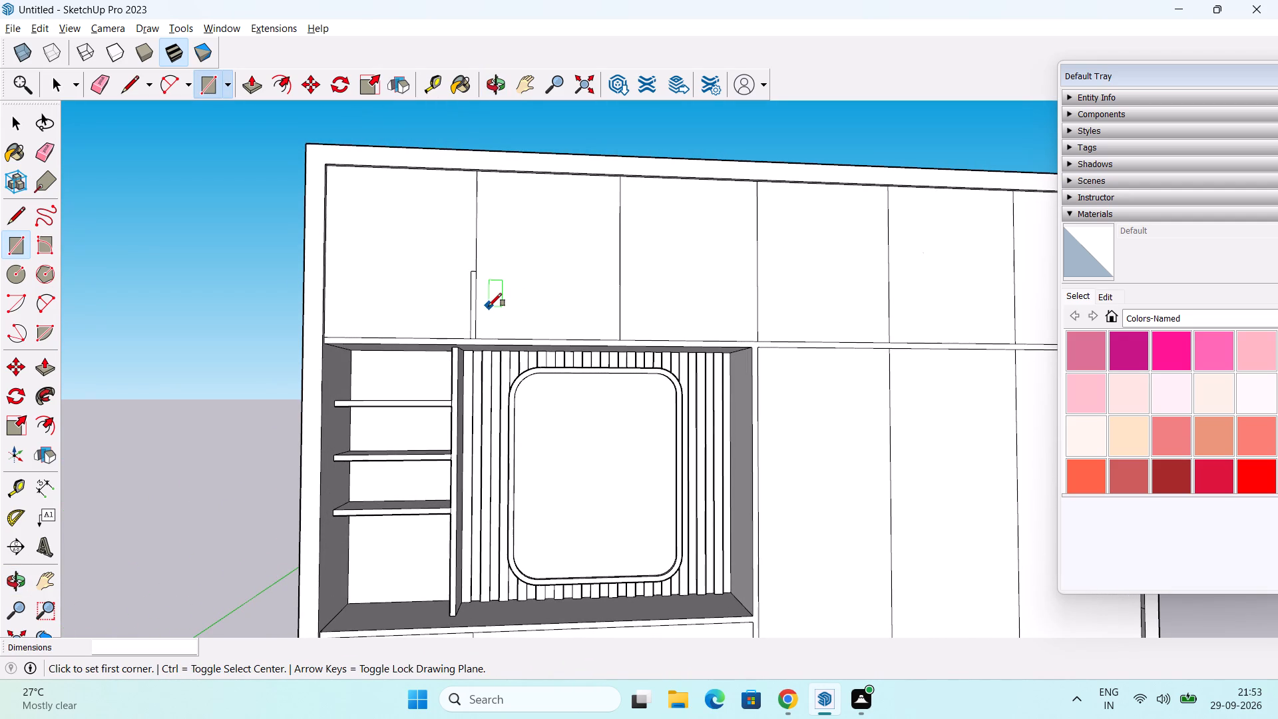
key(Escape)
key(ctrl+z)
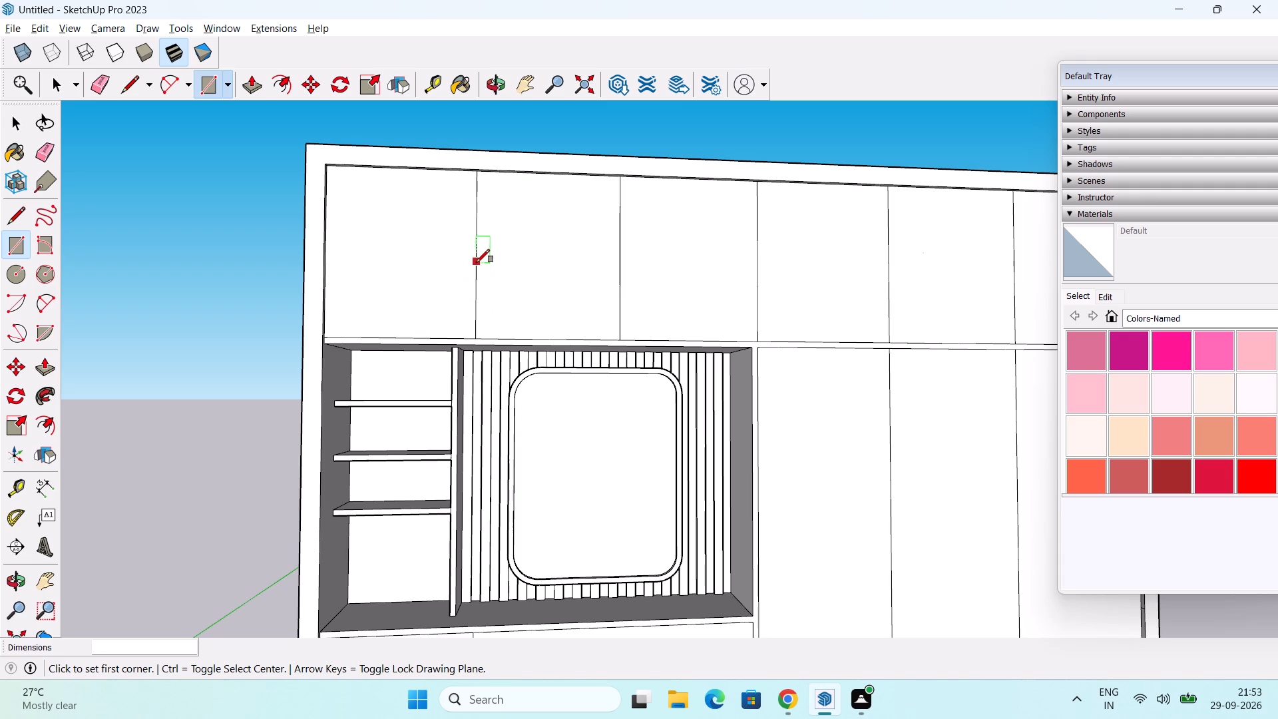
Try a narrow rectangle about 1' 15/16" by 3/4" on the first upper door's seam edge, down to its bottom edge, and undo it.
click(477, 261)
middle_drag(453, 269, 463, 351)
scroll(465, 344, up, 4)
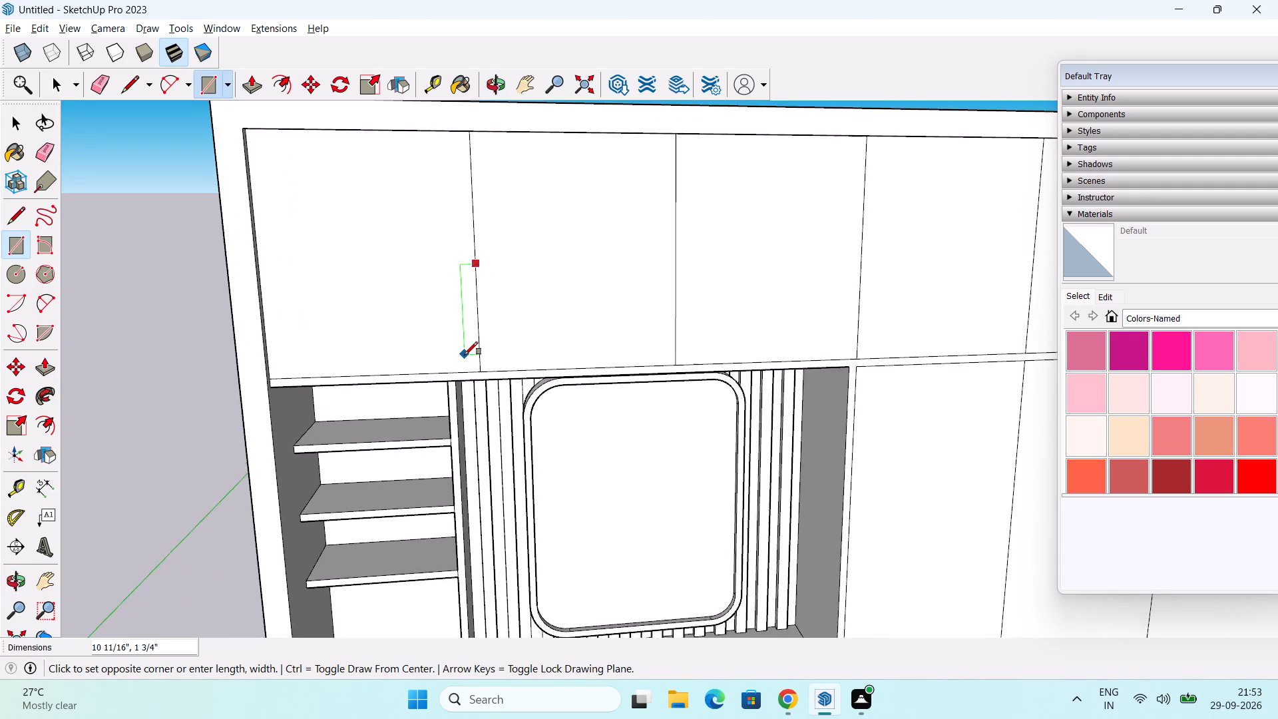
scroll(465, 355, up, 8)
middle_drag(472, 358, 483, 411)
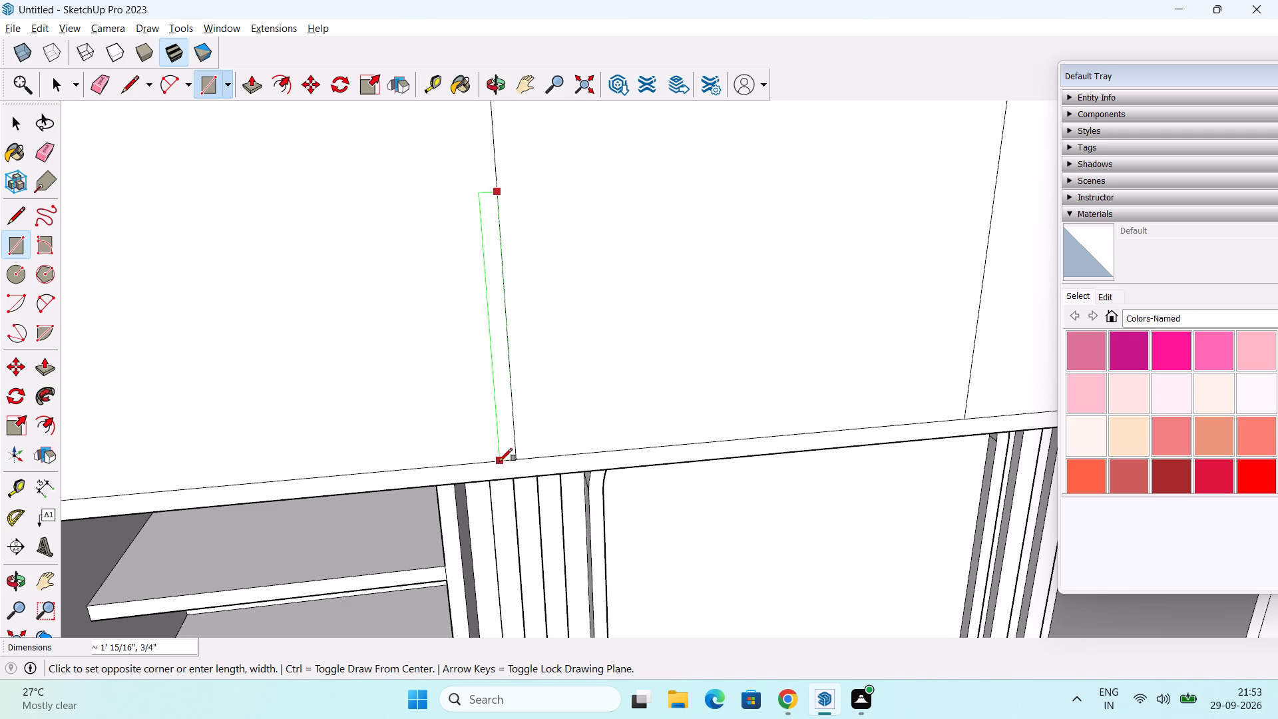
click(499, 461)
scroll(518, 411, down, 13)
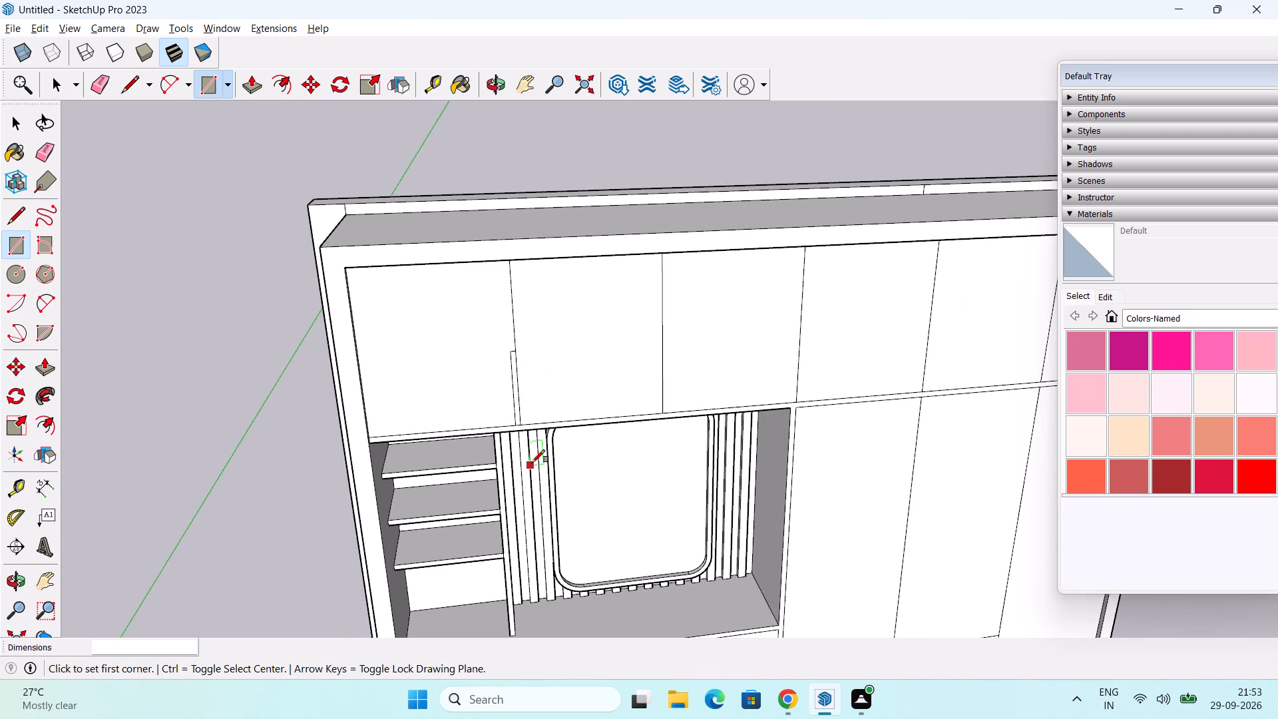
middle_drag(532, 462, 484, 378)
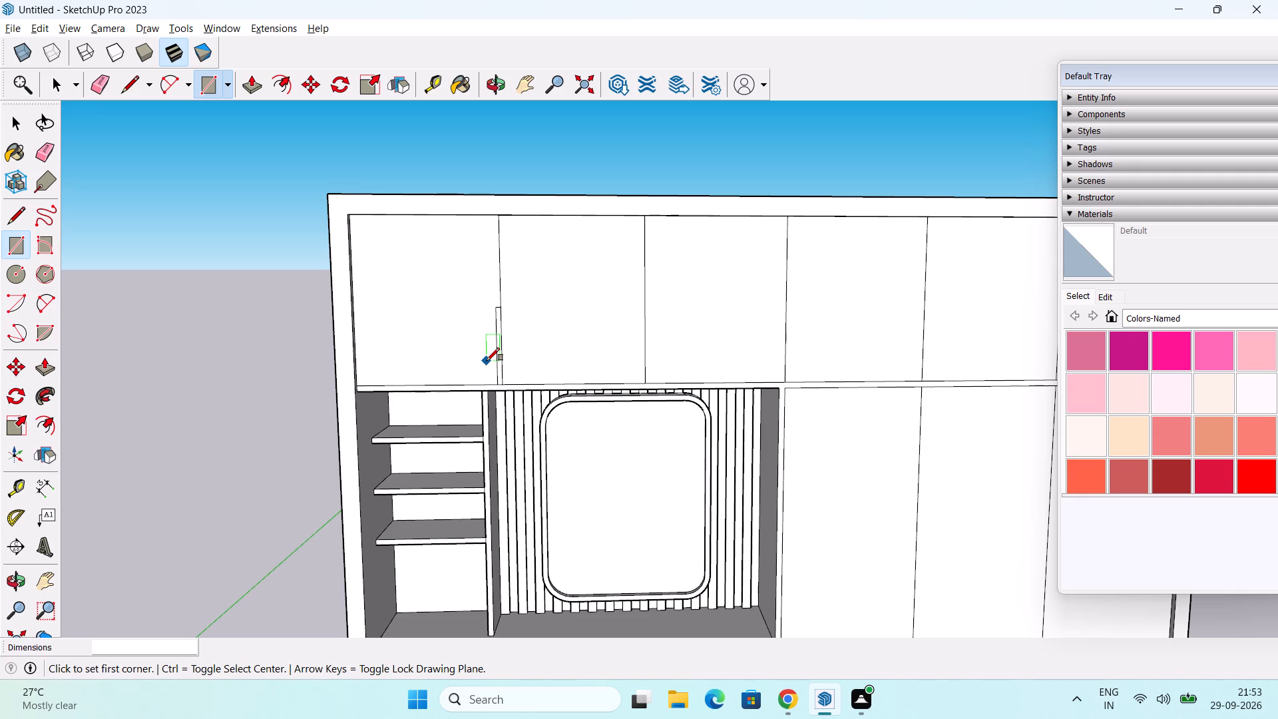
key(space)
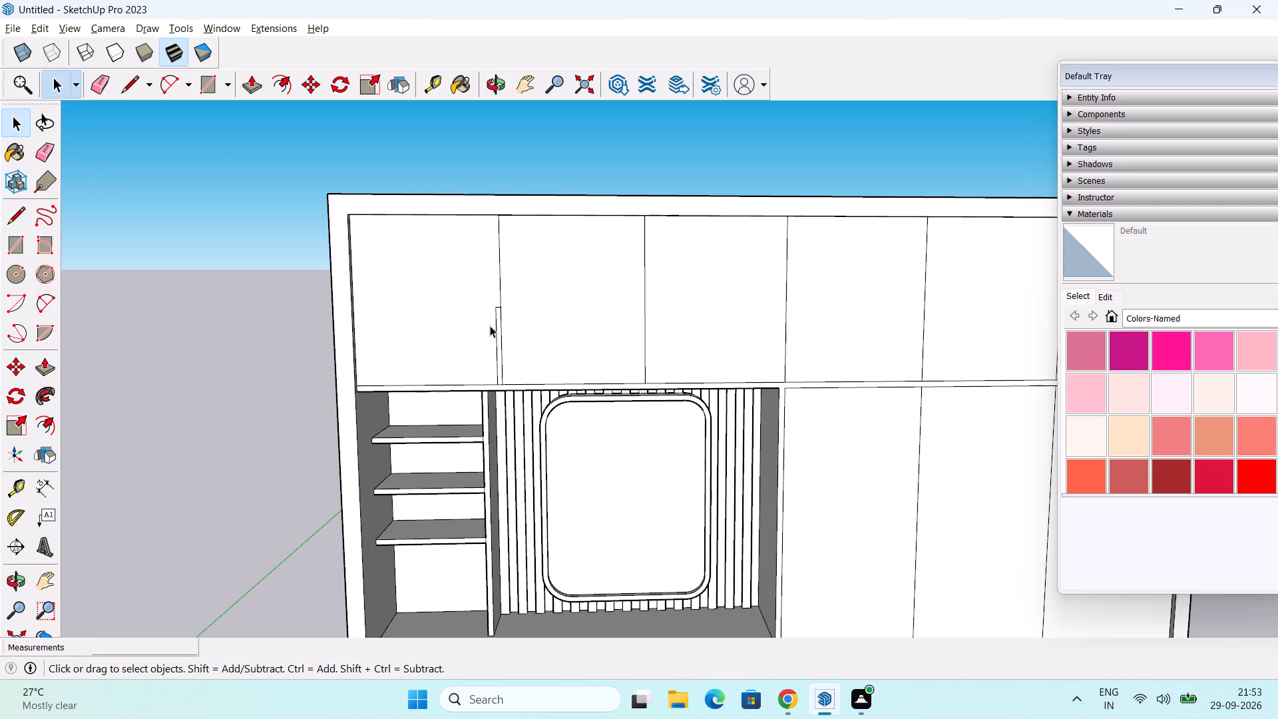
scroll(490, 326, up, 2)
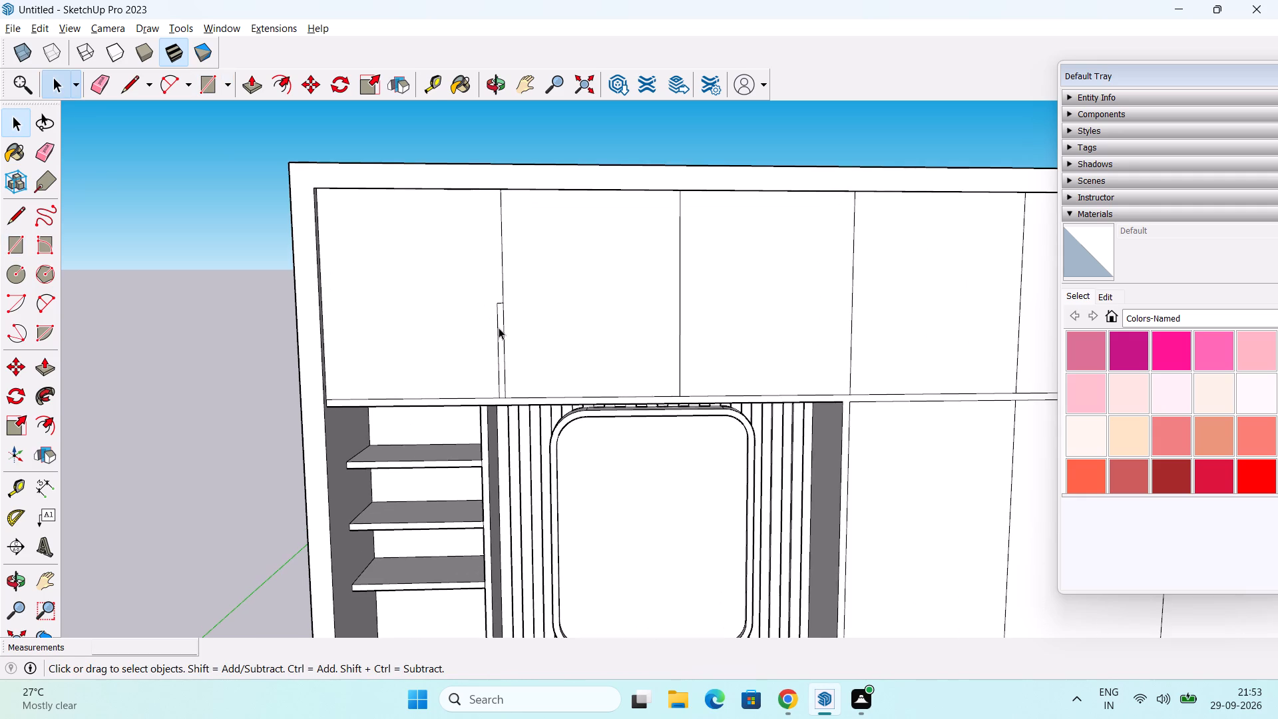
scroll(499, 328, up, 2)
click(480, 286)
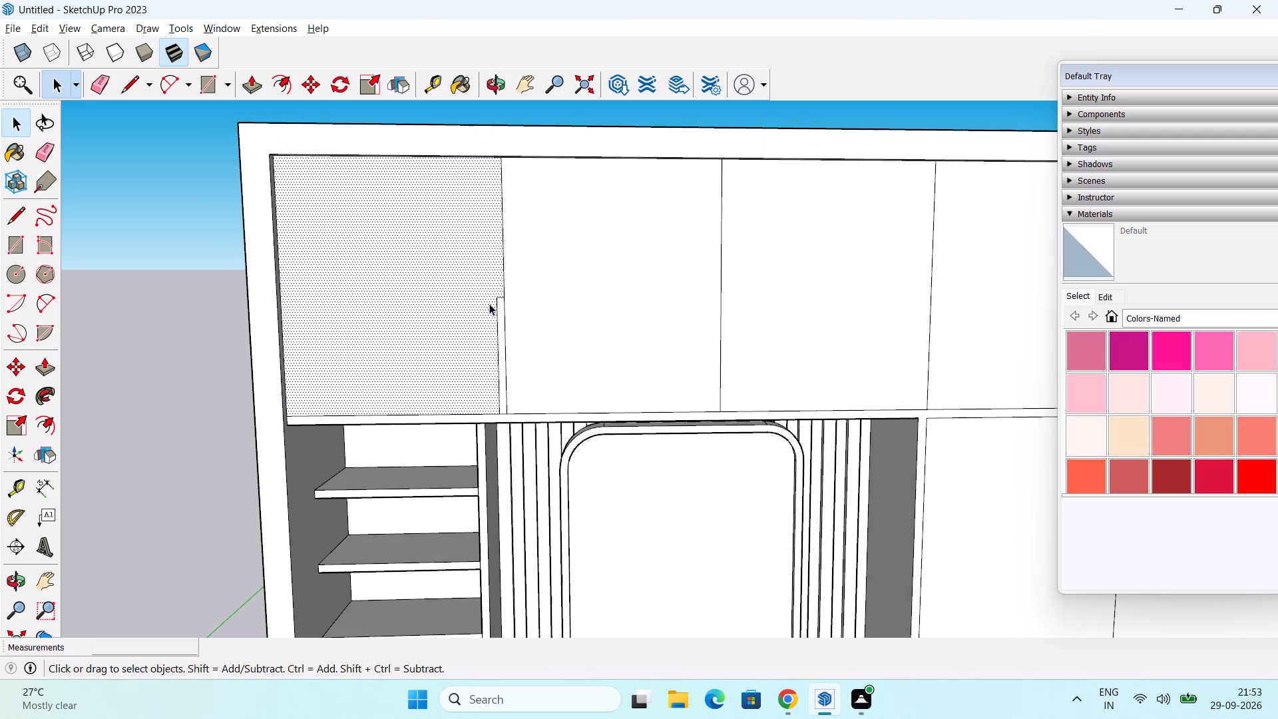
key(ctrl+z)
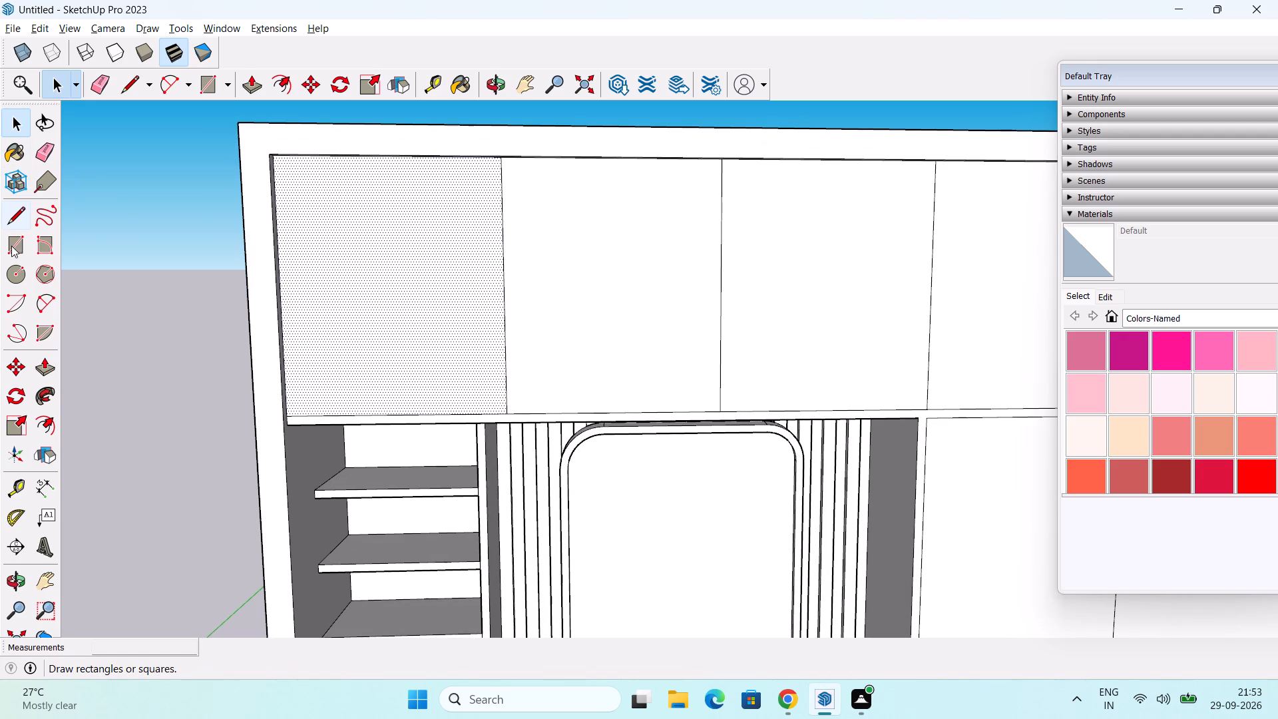
Draw a vertical handle rectangle about 1' 9/16" by 1" straddling the seam between the first two upper doors, ending at their bottom edge.
click(11, 246)
scroll(498, 332, up, 2)
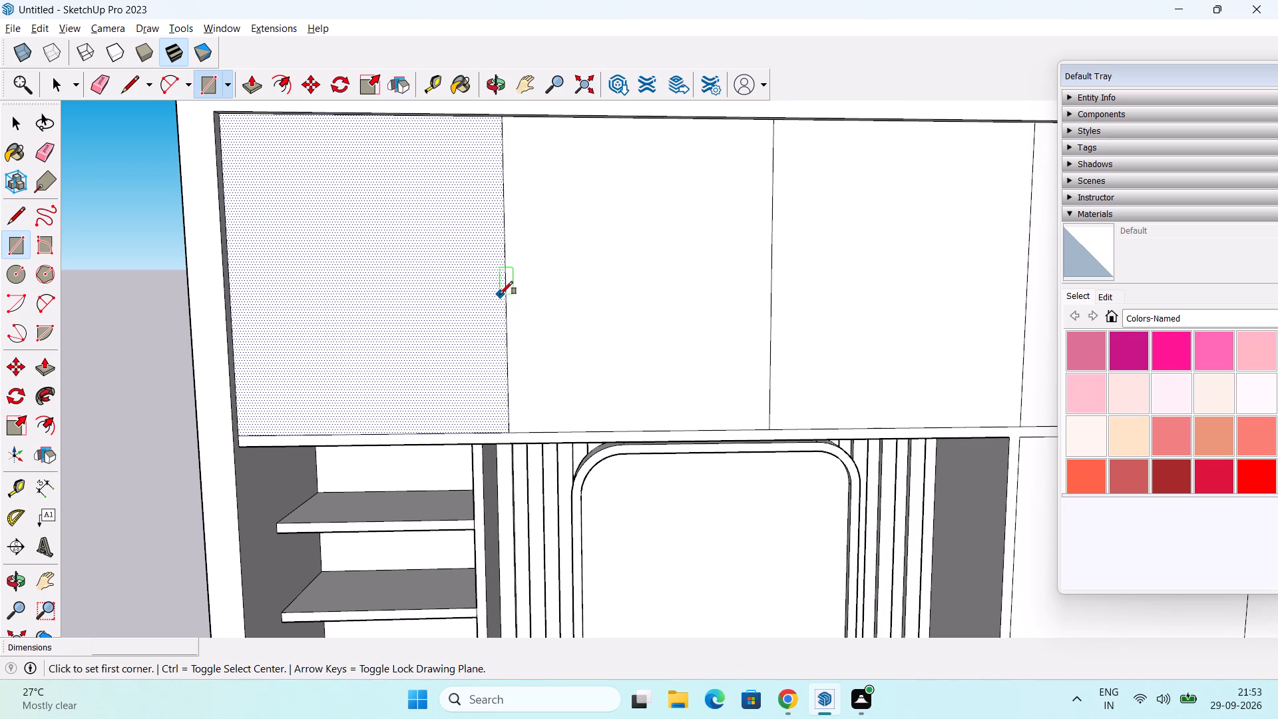
click(500, 294)
scroll(524, 404, up, 2)
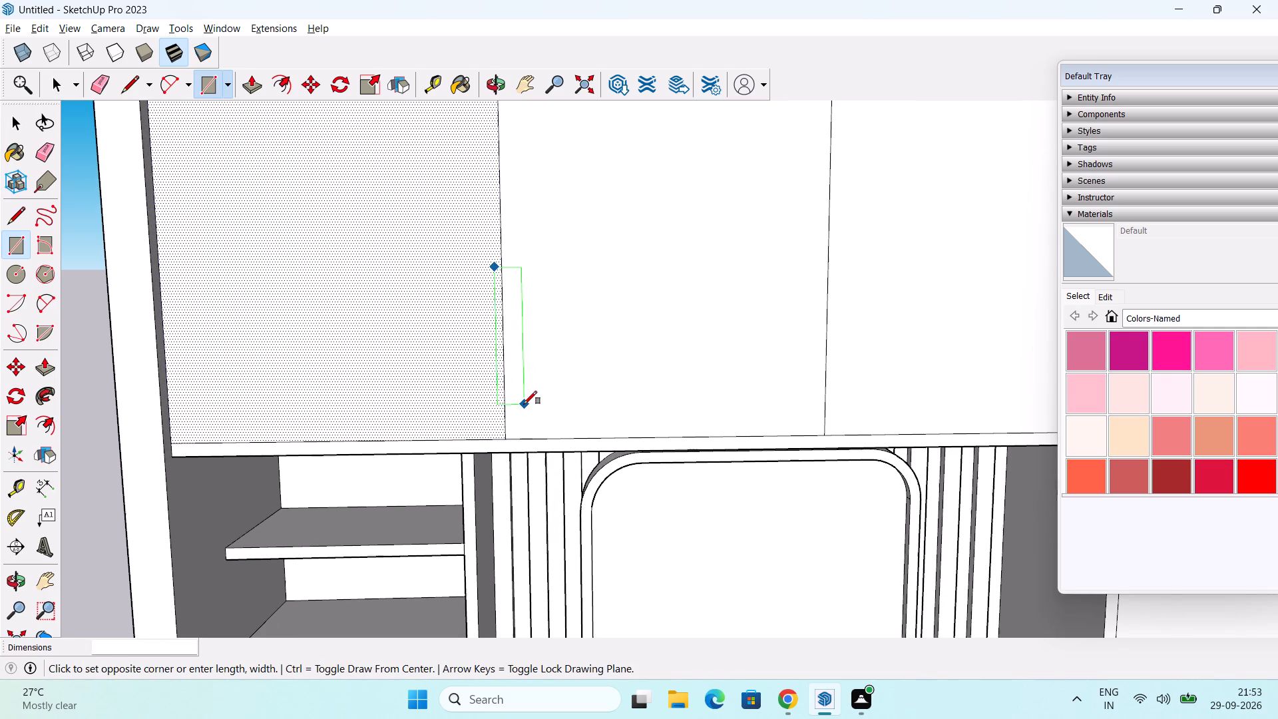
shift+middle_drag(511, 429, 532, 323)
scroll(541, 320, up, 1)
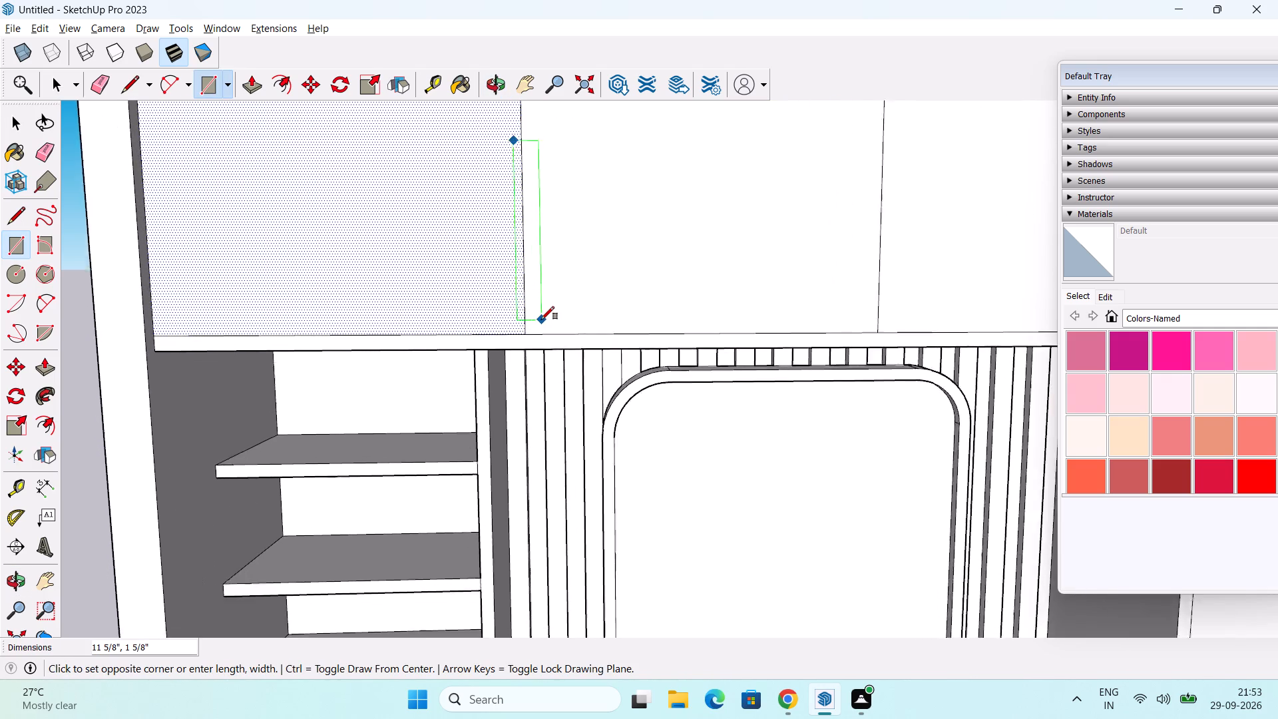
scroll(541, 320, up, 11)
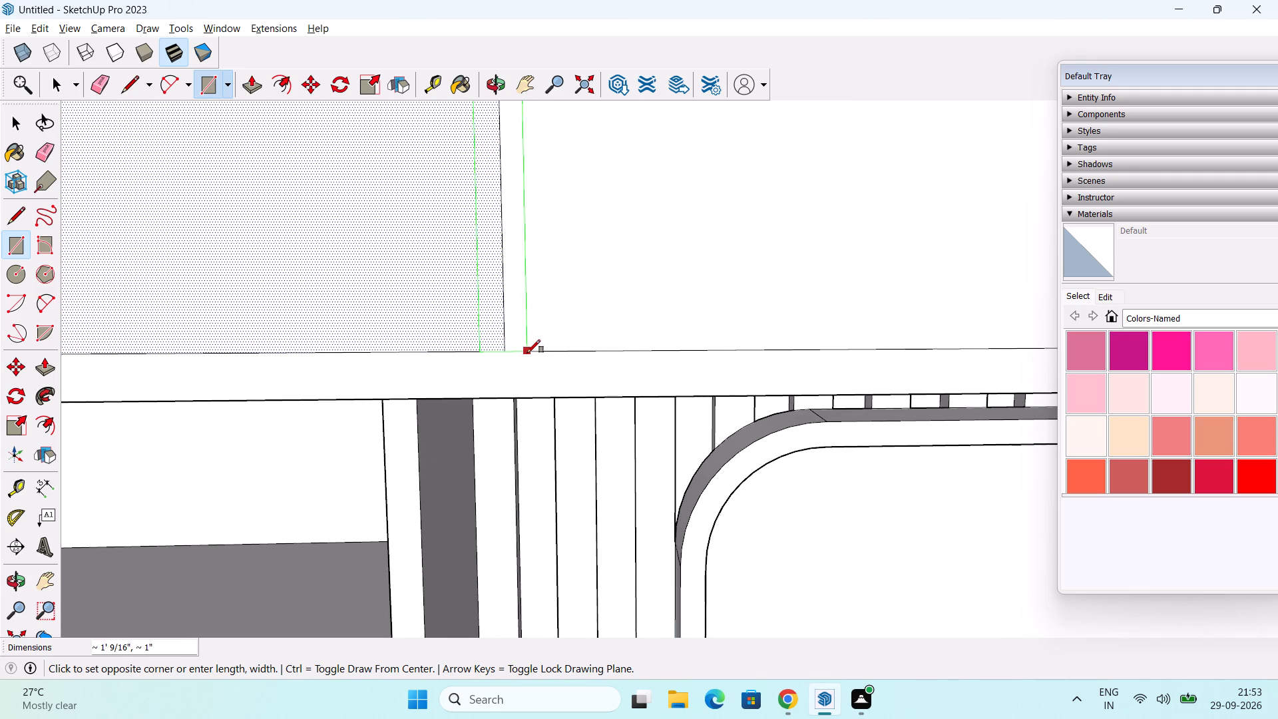
click(527, 353)
scroll(544, 312, down, 14)
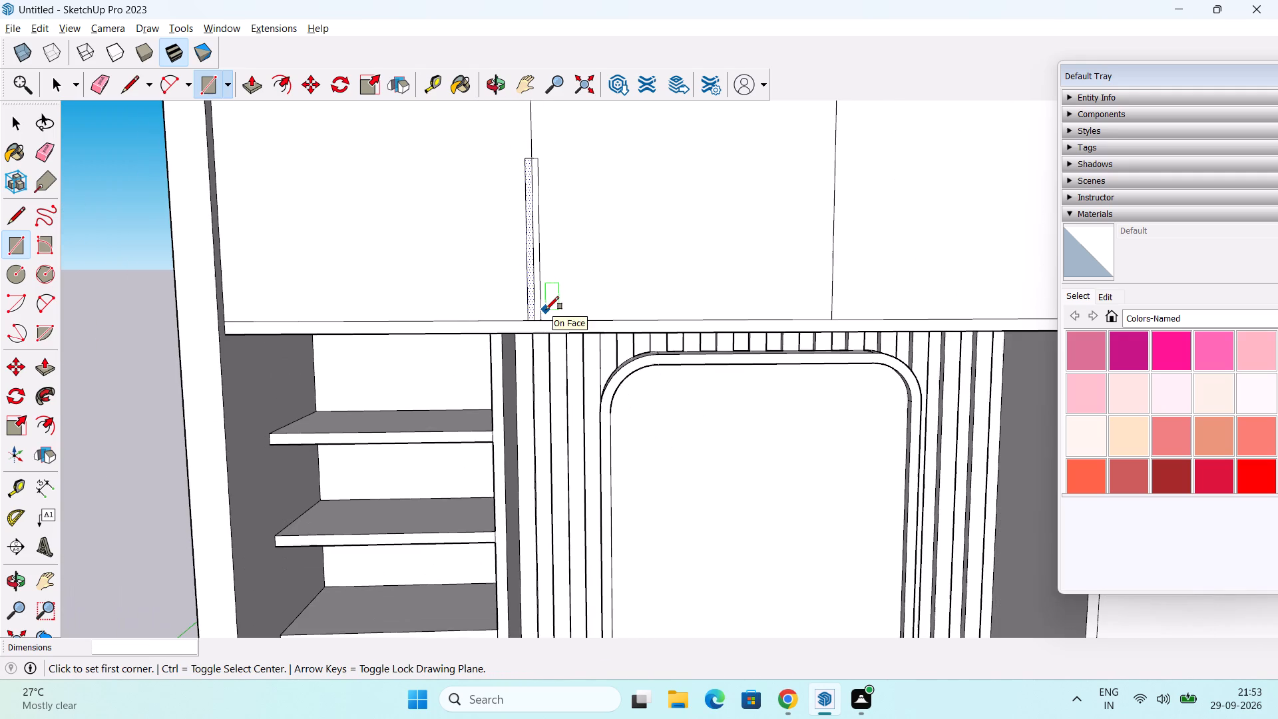
key(space)
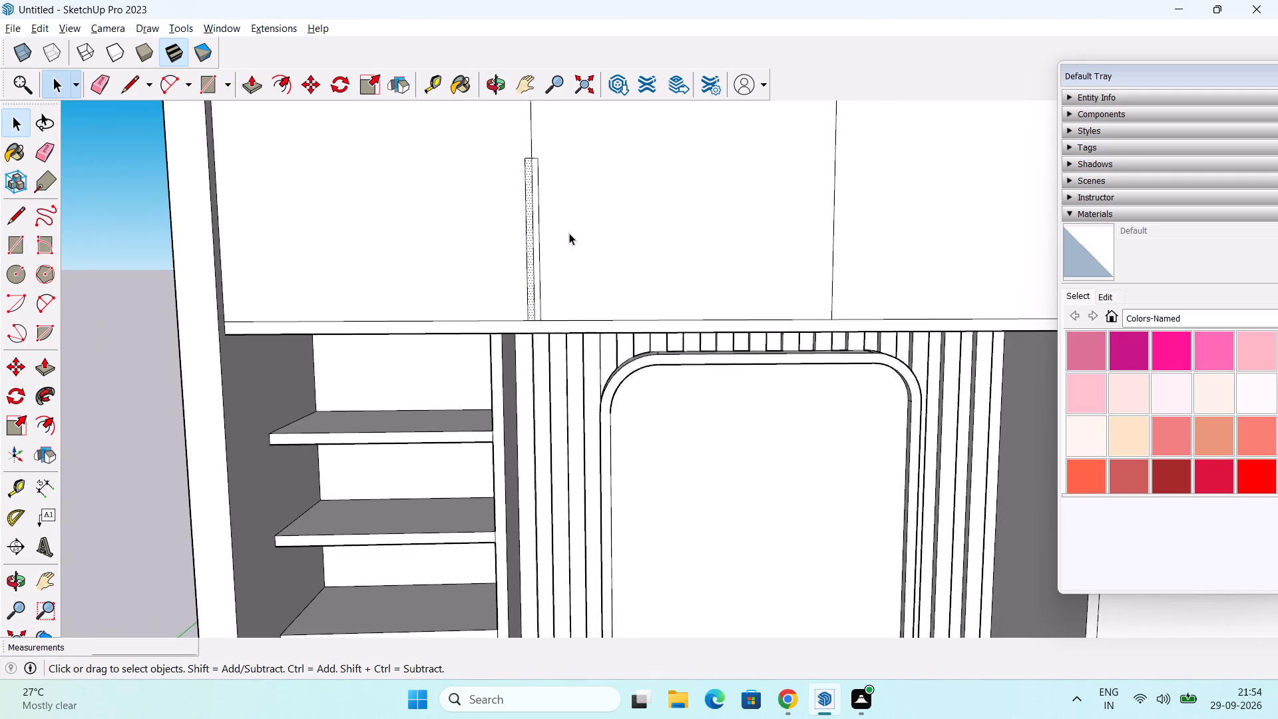
Erase the door seam segment running through the inside of the handle rectangle.
key(e)
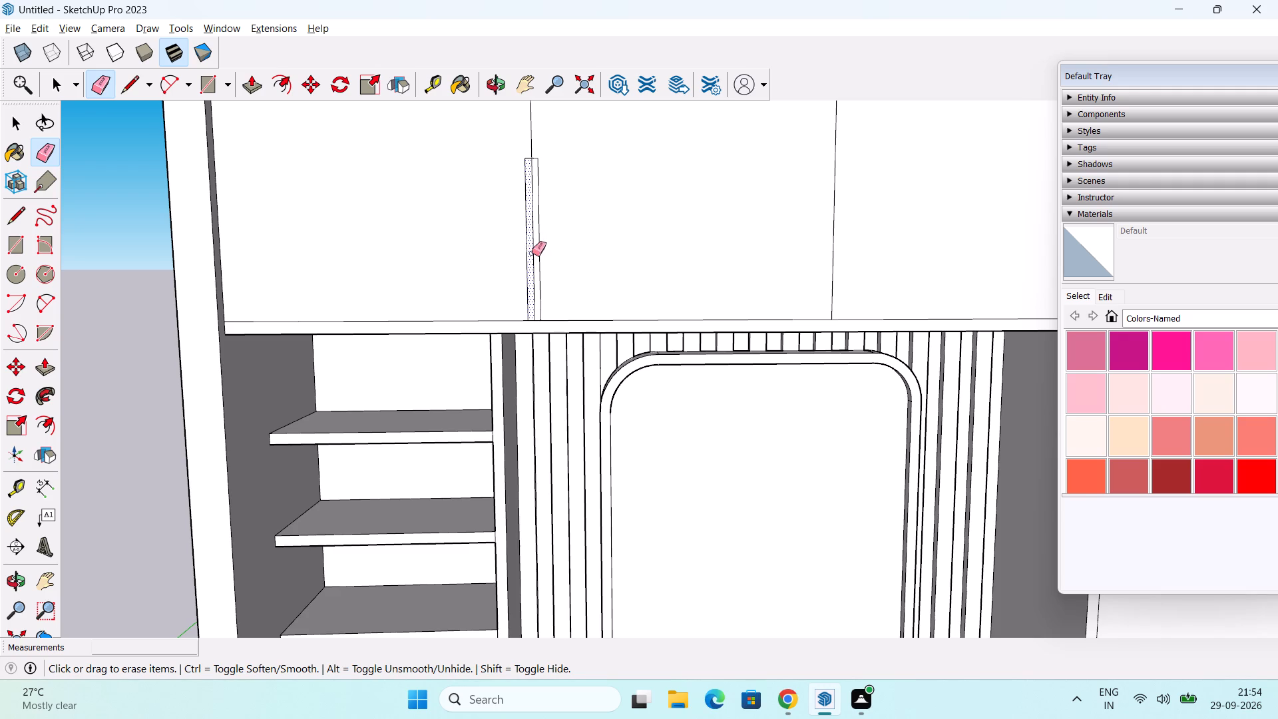
click(534, 259)
key(space)
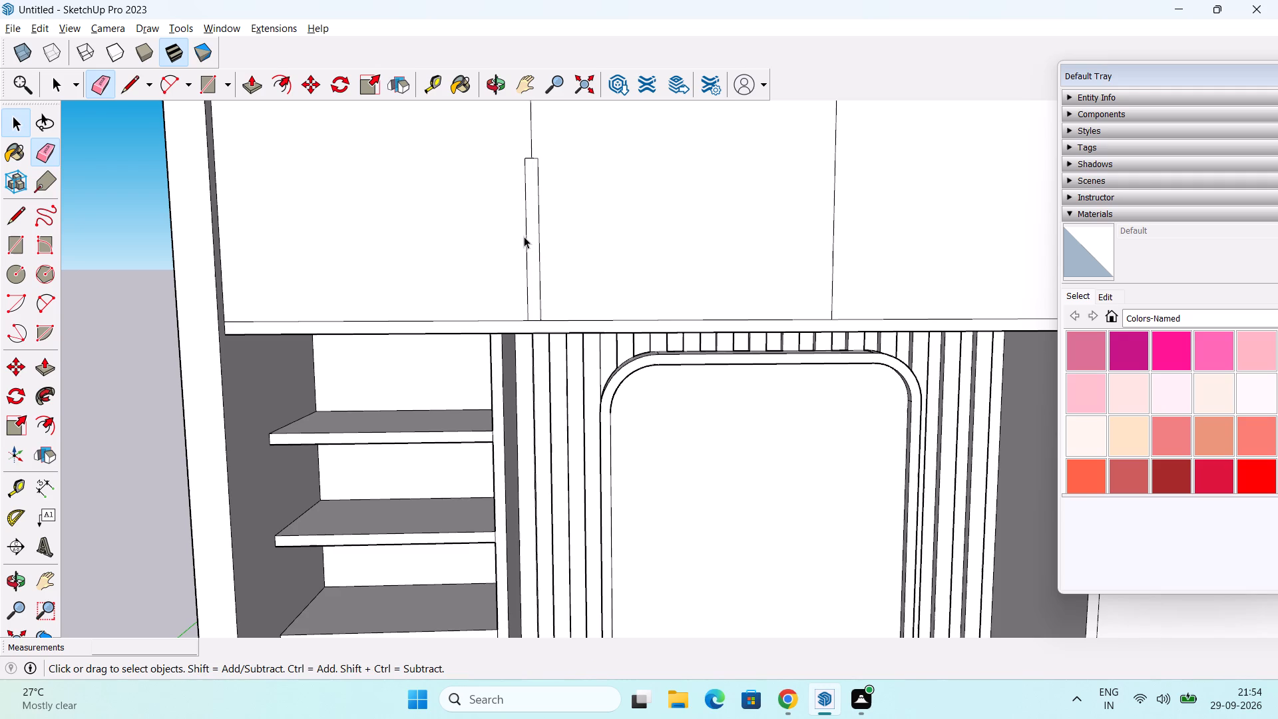
Copy the handle rectangle about 1' 11 7/8" across so it straddles the seam between the second and third upper doors.
click(515, 150)
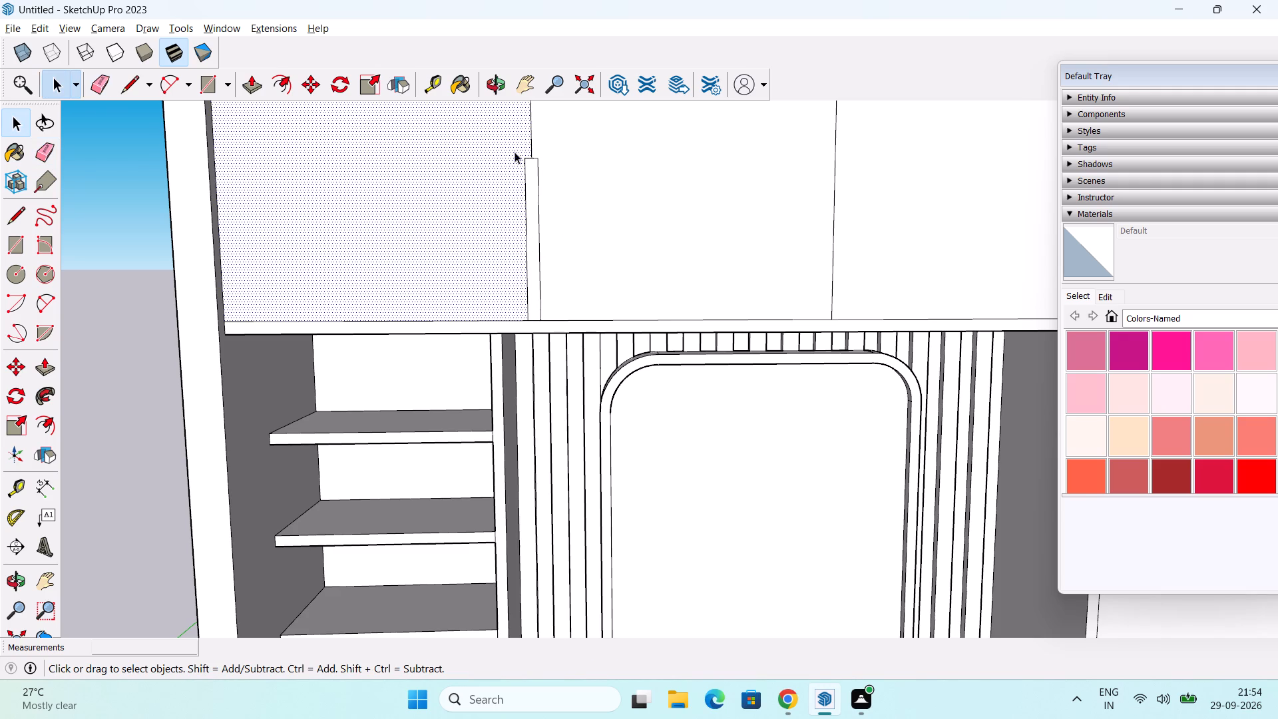
click(511, 142)
drag(507, 146, 523, 156)
drag(523, 156, 561, 323)
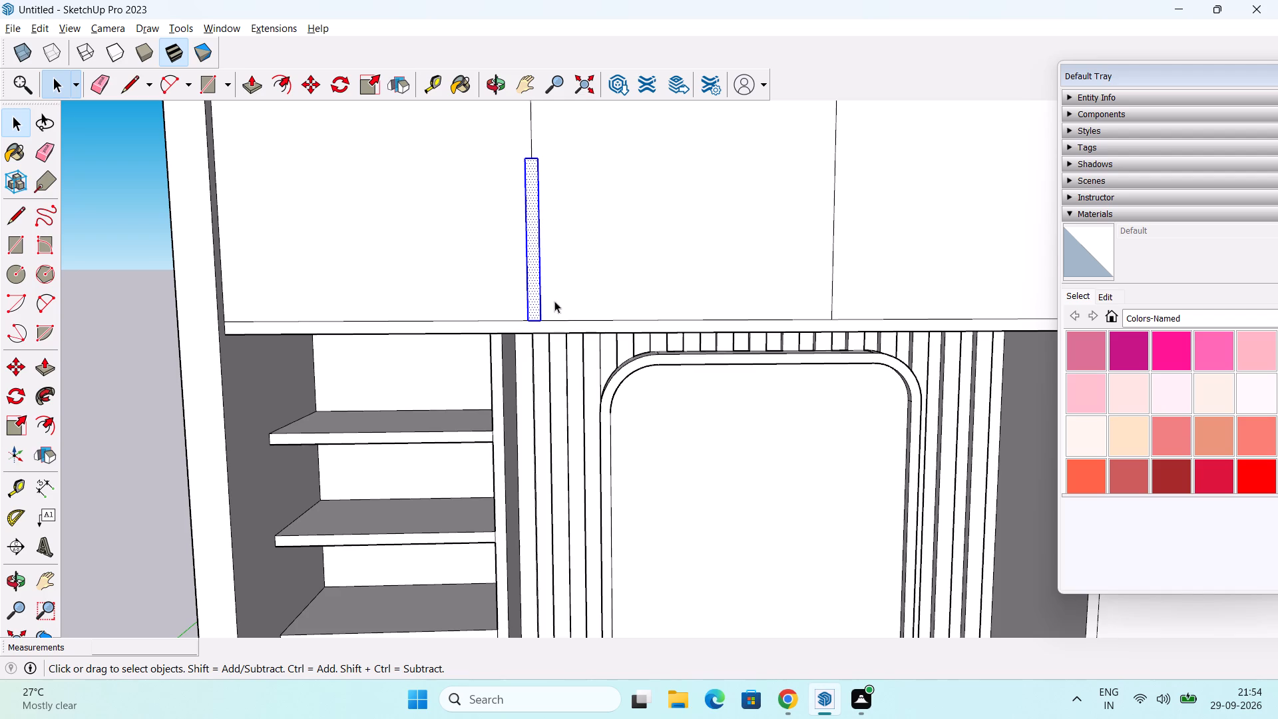
key(m)
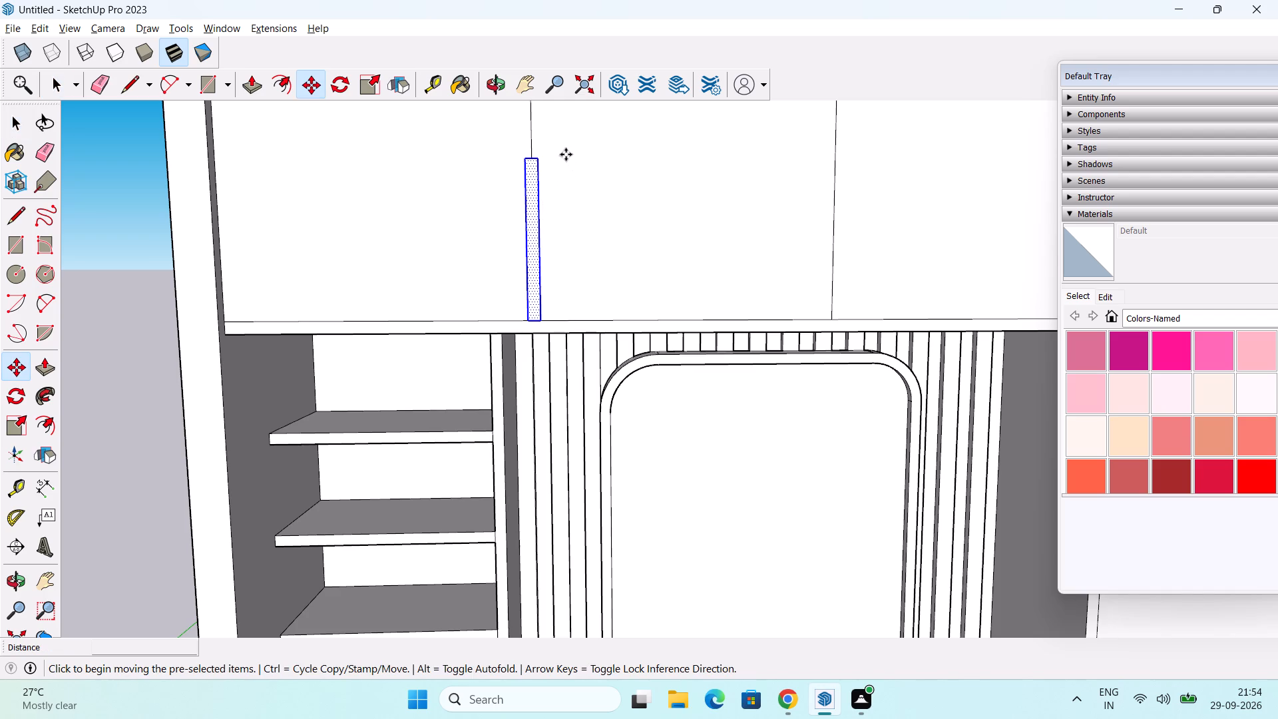
click(531, 158)
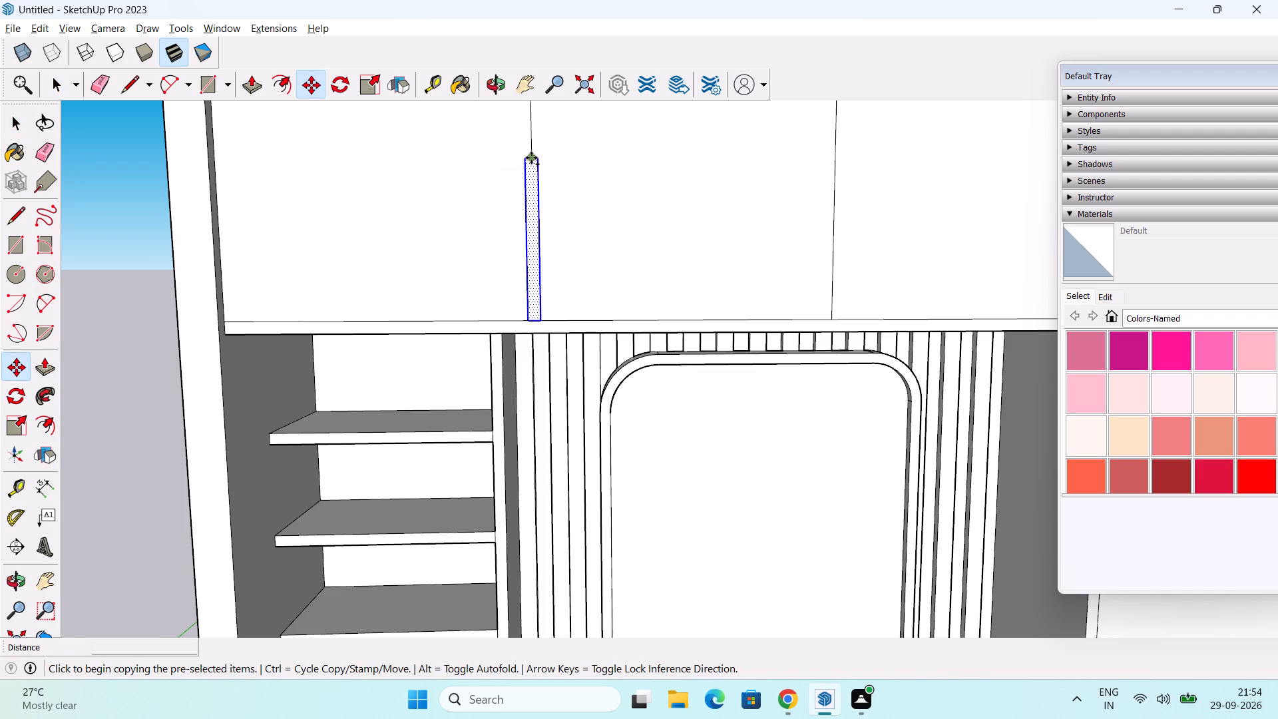
click(836, 164)
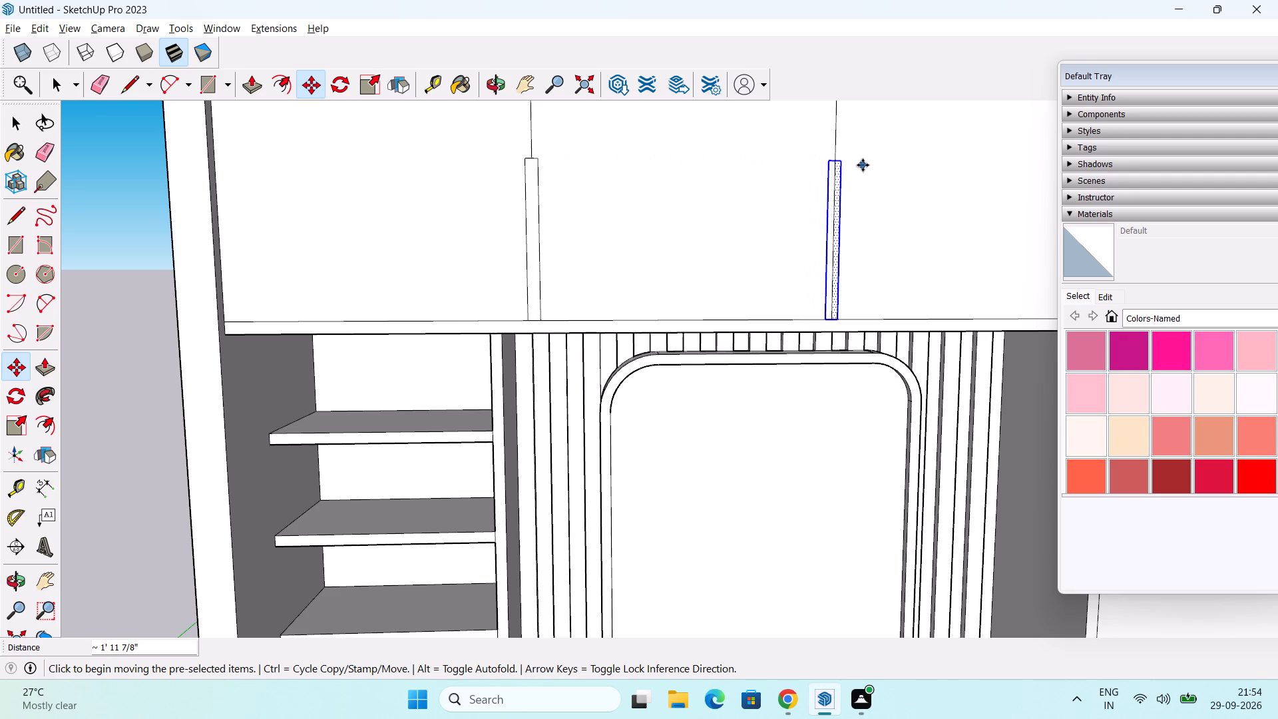
scroll(863, 165, up, 2)
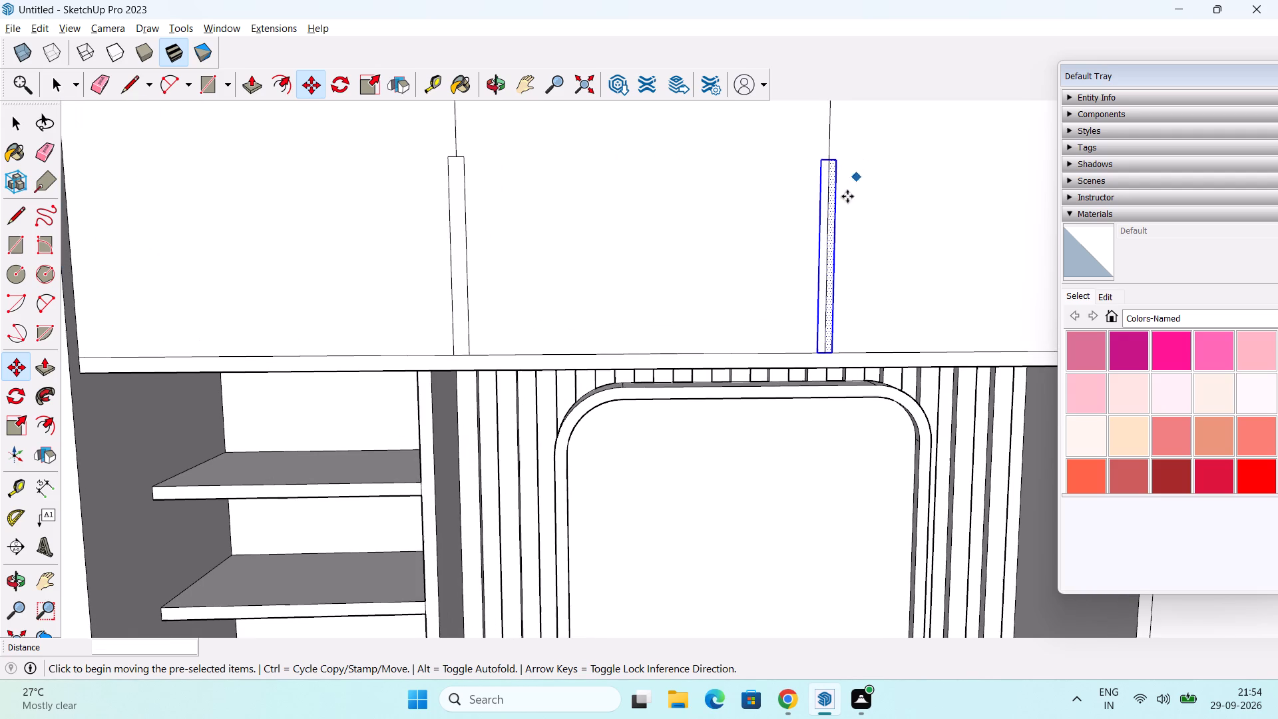
key(space)
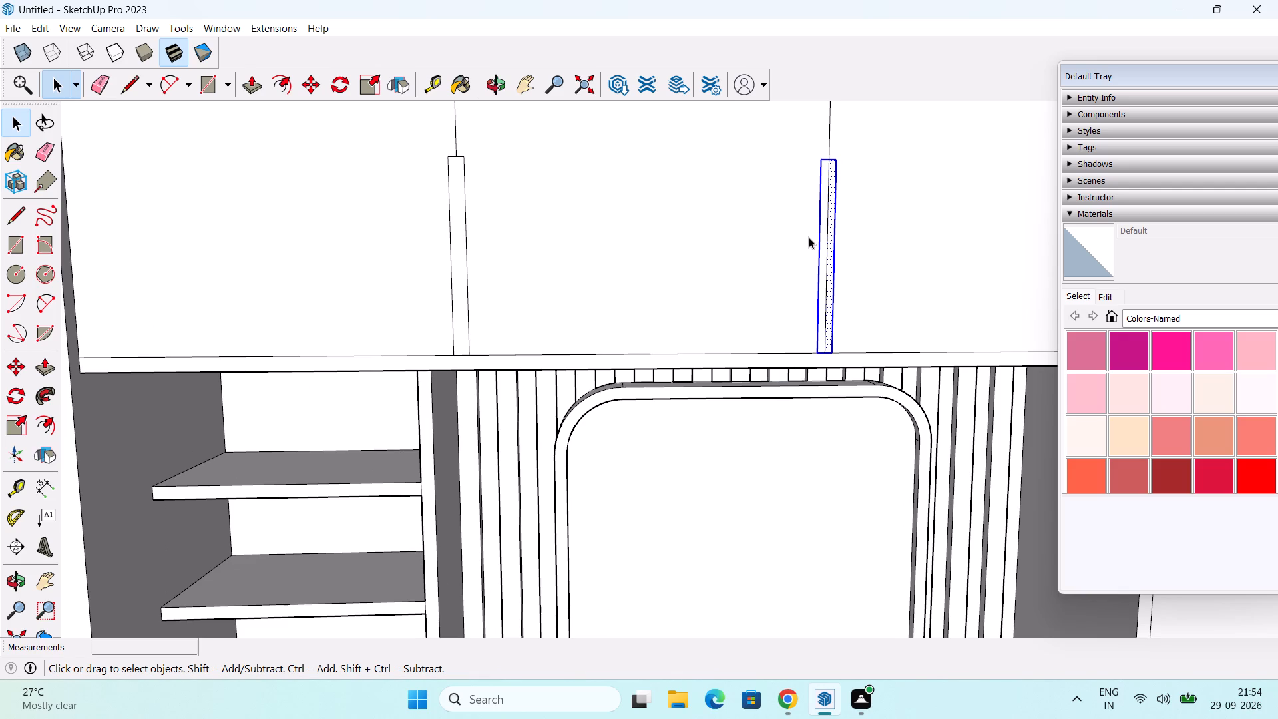
scroll(783, 226, down, 1)
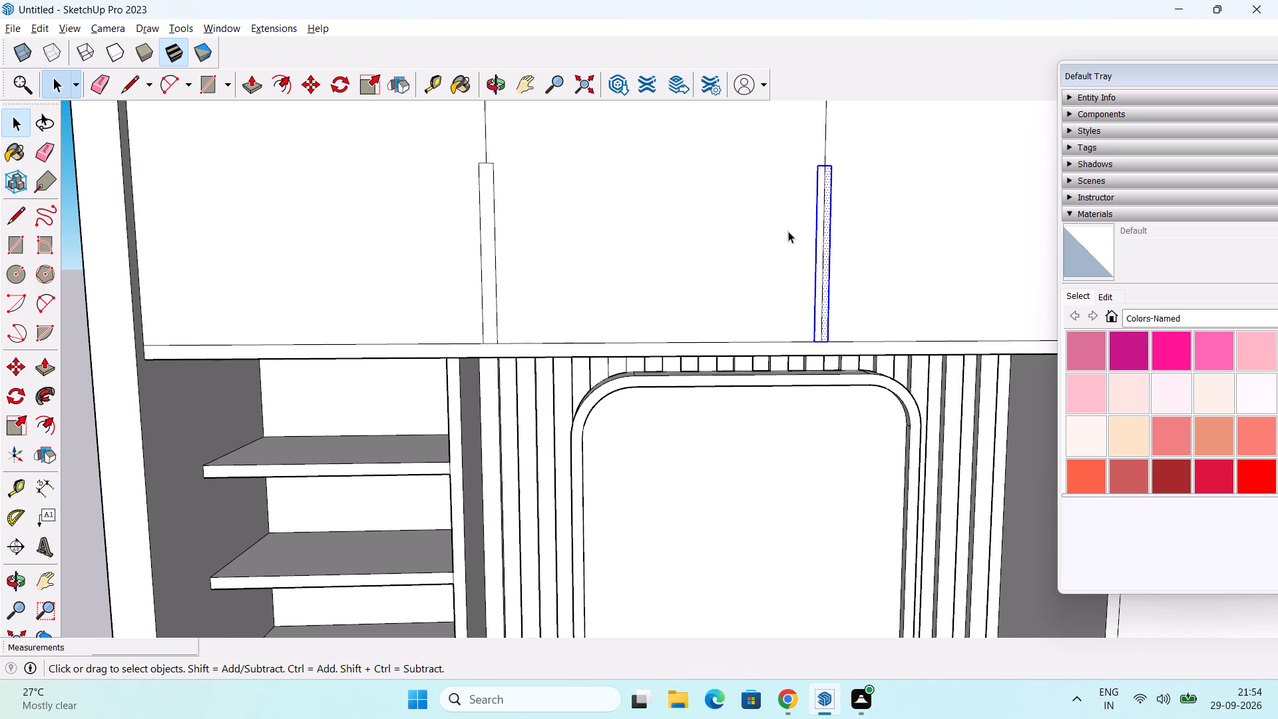
scroll(787, 188, down, 8)
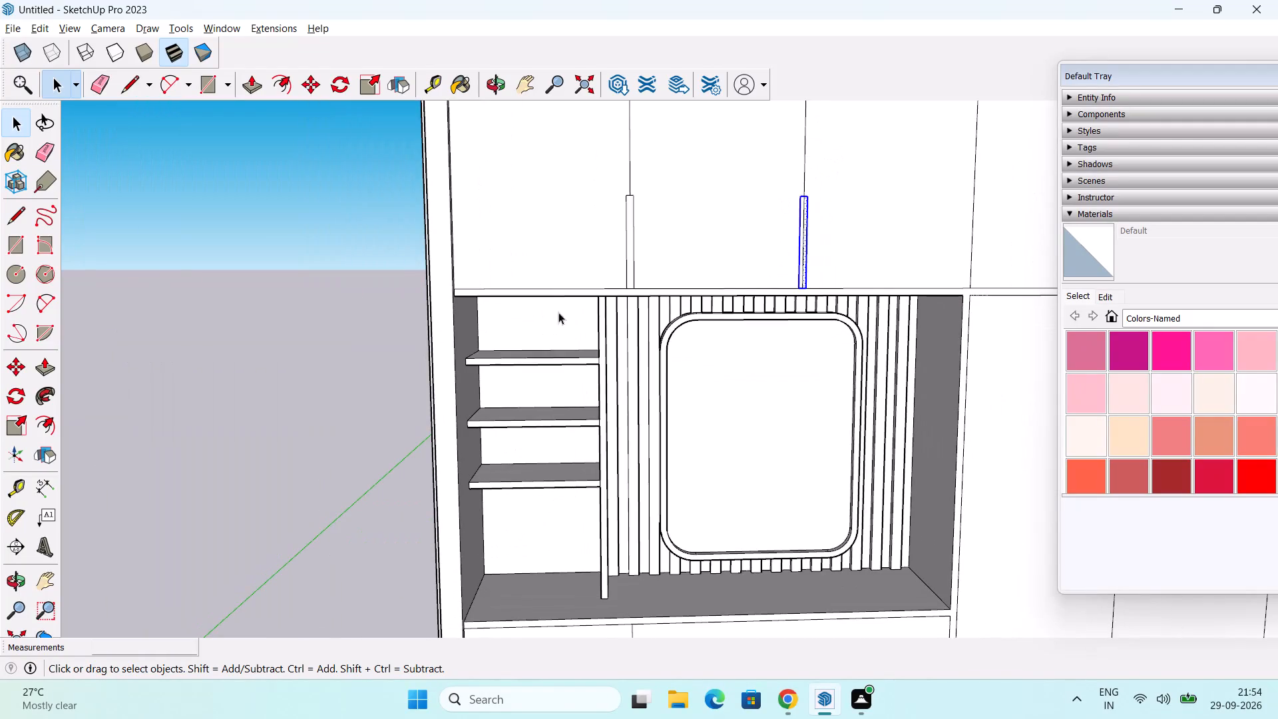
click(158, 379)
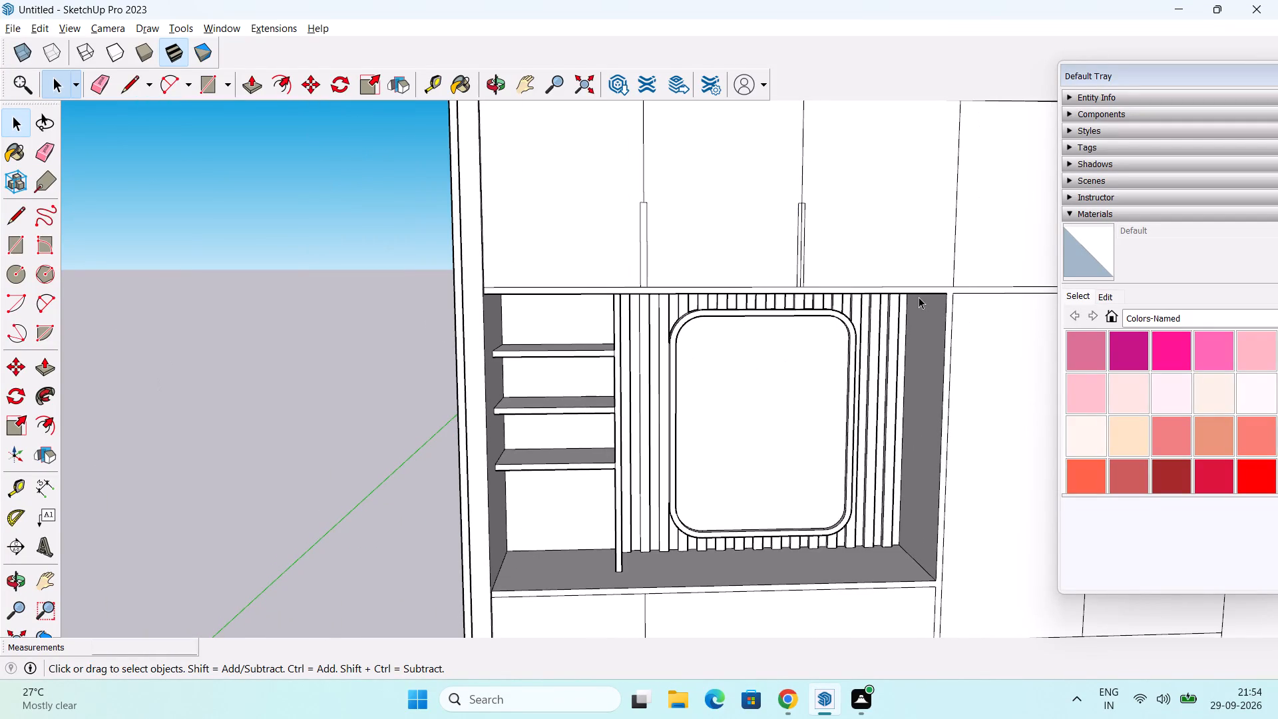
Erase the door seam segment running through the inside of the copied handle rectangle.
key(e)
scroll(828, 282, up, 8)
scroll(664, 129, up, 3)
scroll(785, 200, up, 4)
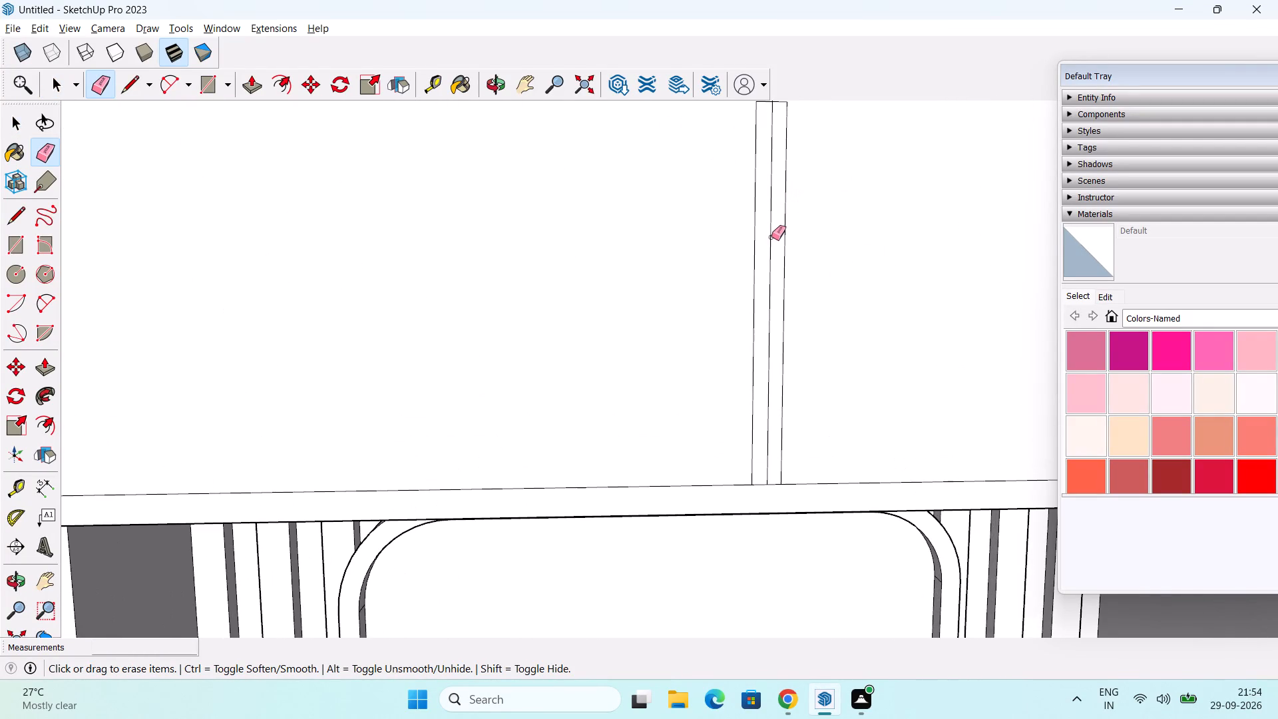
click(771, 237)
scroll(828, 219, down, 15)
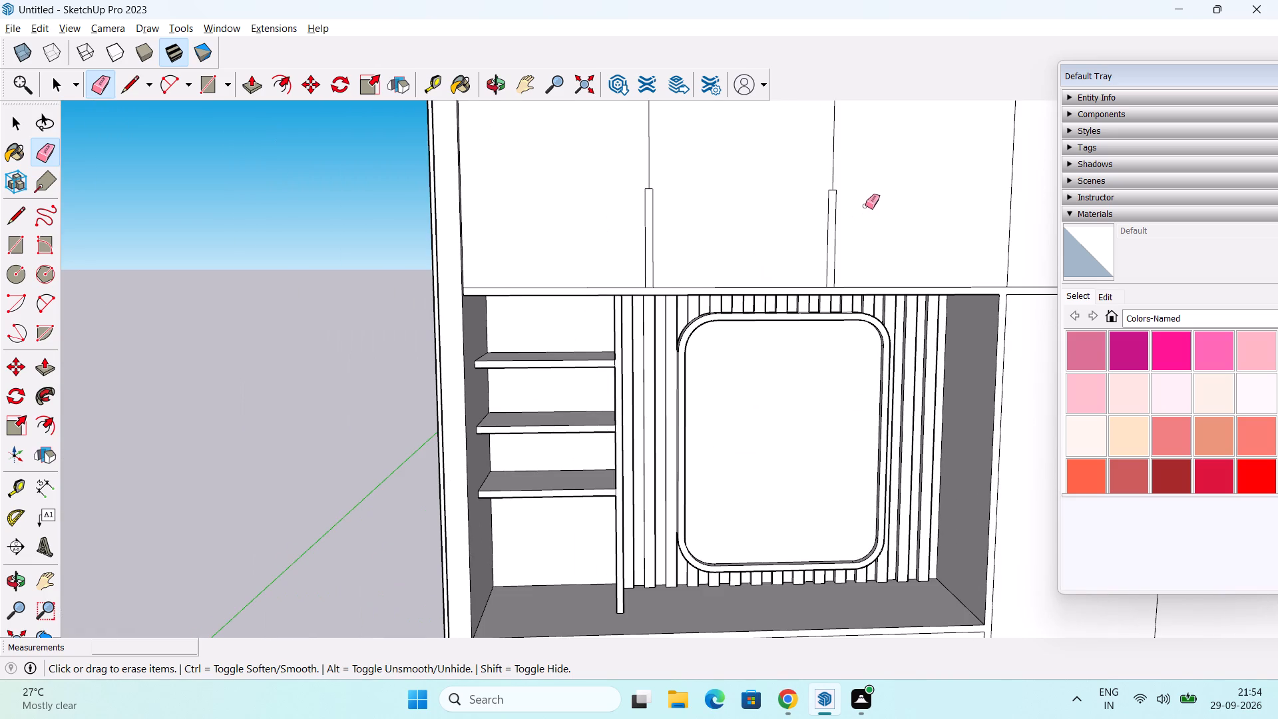
key(space)
Draw a vertical handle rectangle about 10 5/8" by 1" on the fourth upper door, along its seam with the fifth door.
scroll(865, 205, down, 3)
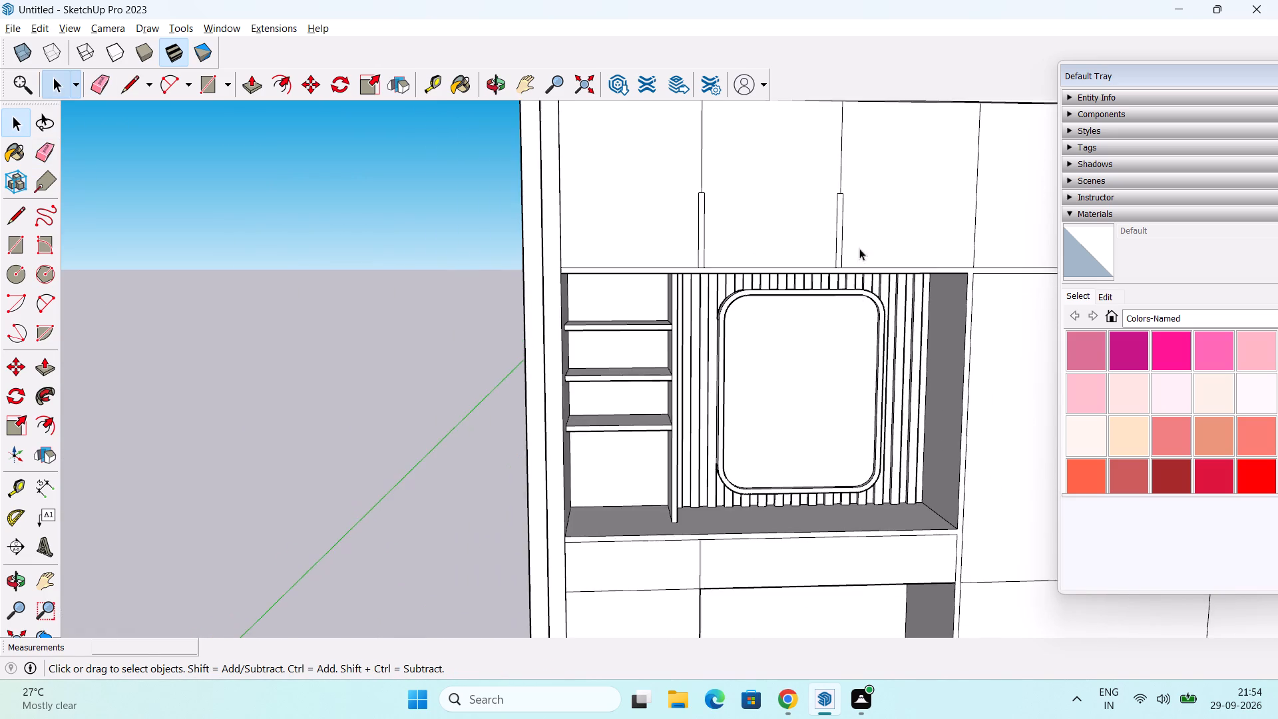
scroll(858, 291, down, 2)
middle_click(860, 288)
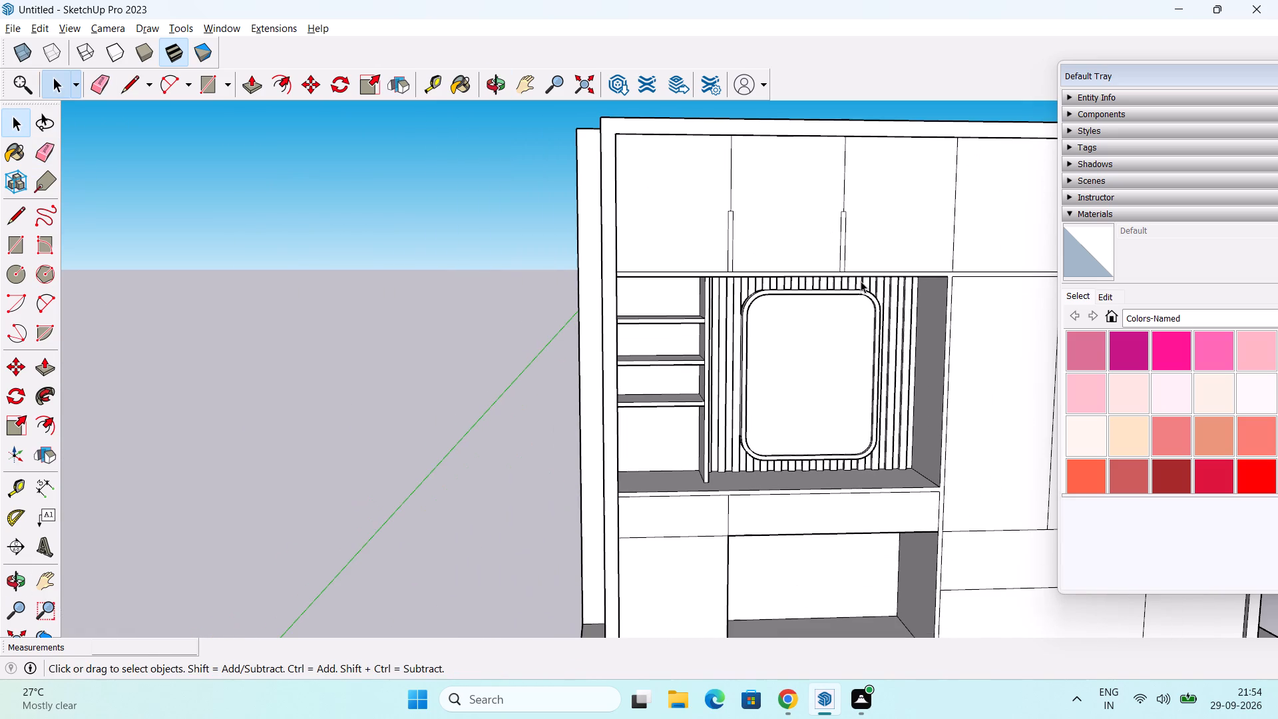
shift+middle_drag(861, 280, 838, 286)
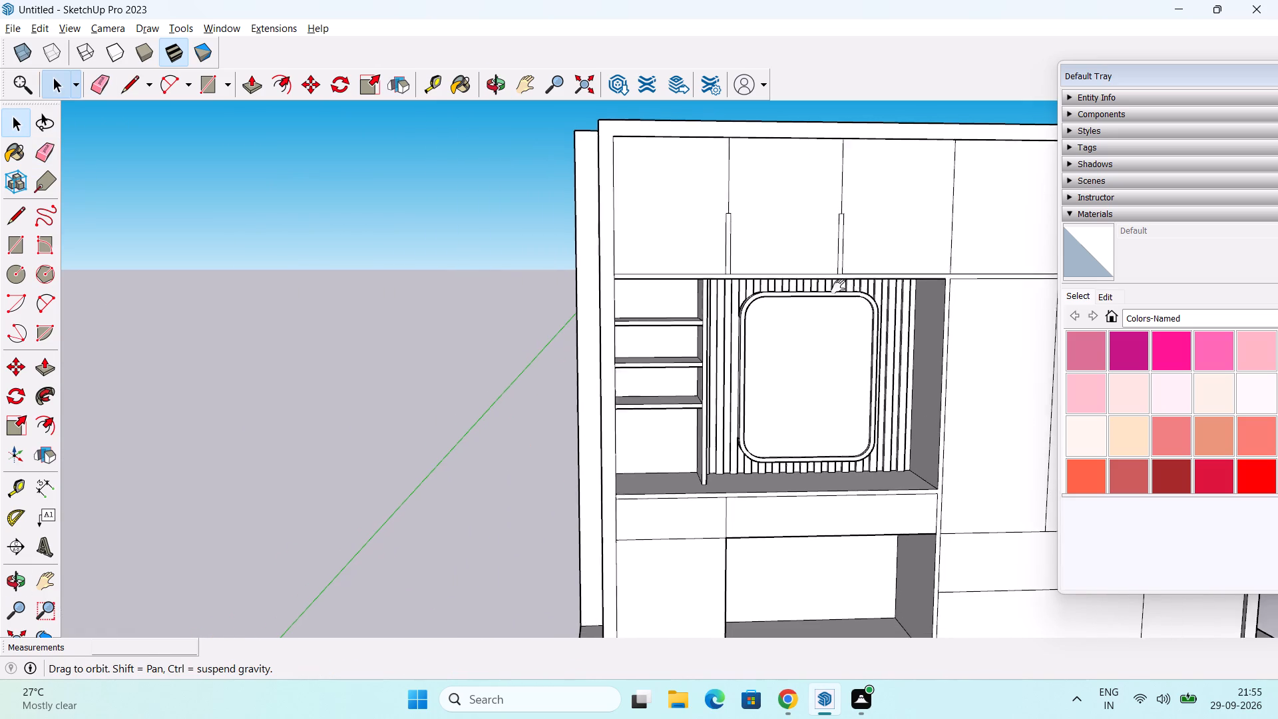
shift+middle_drag(838, 286, 432, 260)
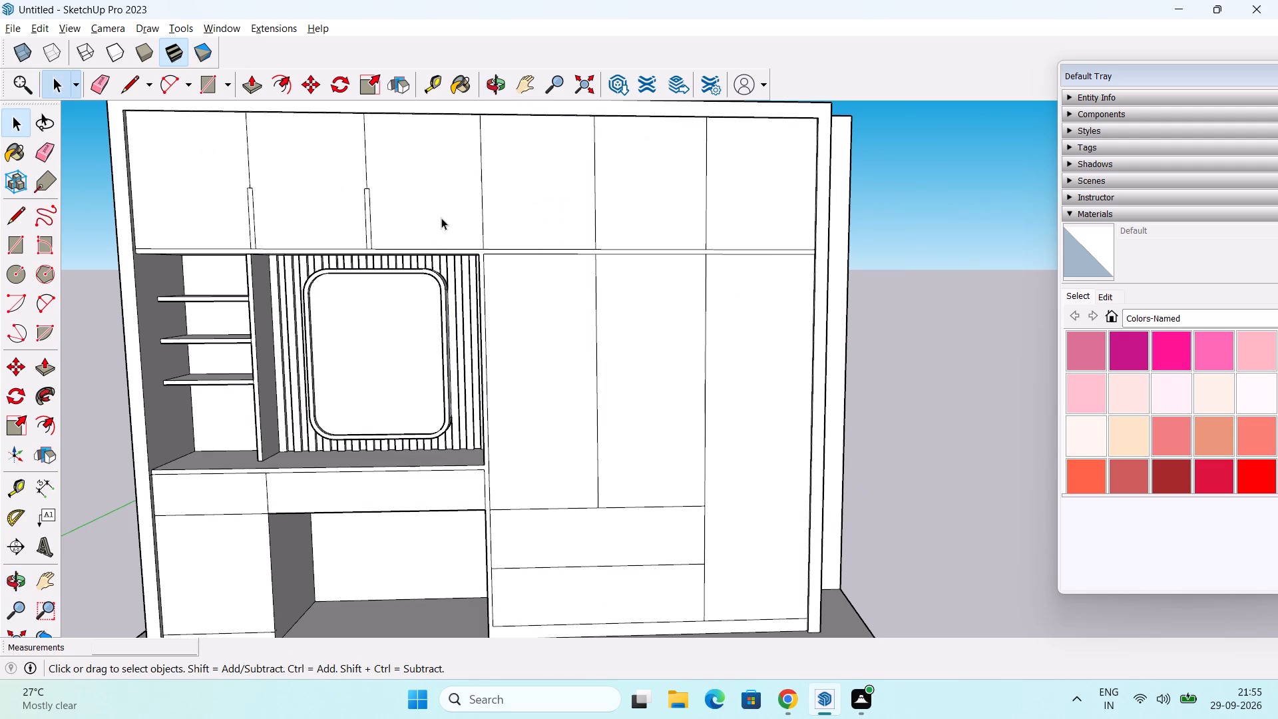
middle_drag(297, 229, 383, 240)
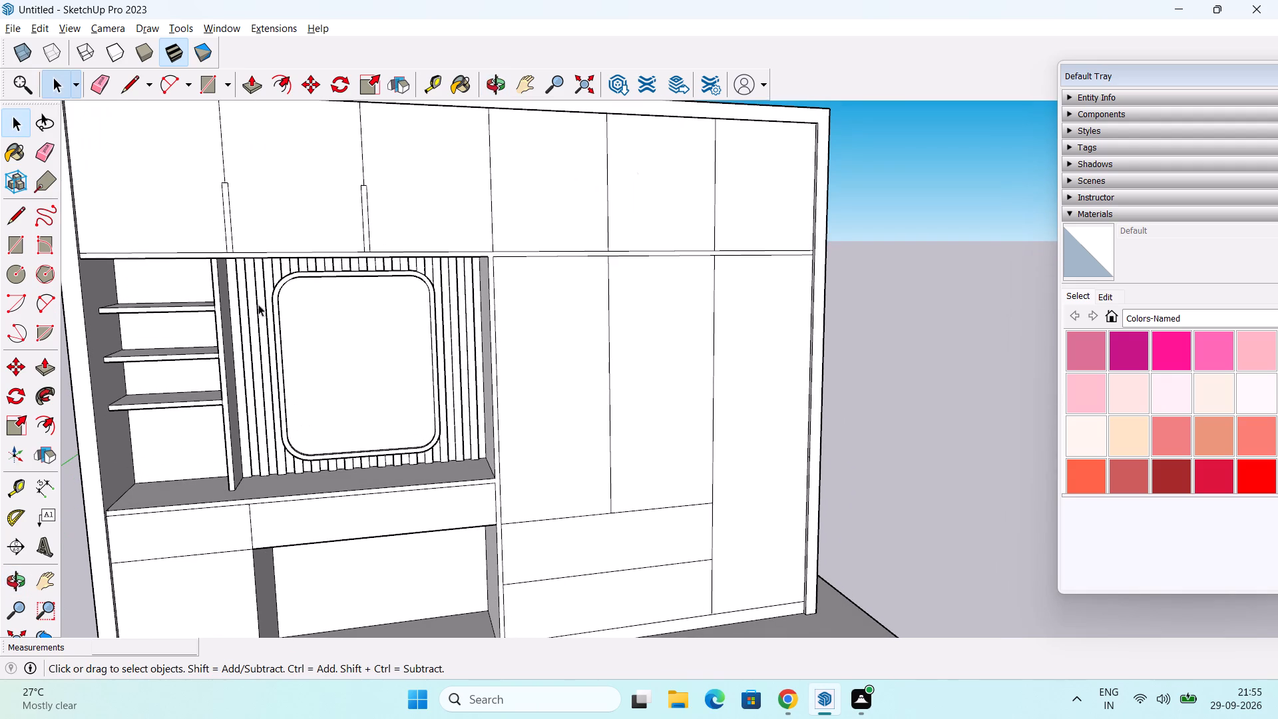
scroll(250, 243, up, 2)
scroll(250, 240, down, 6)
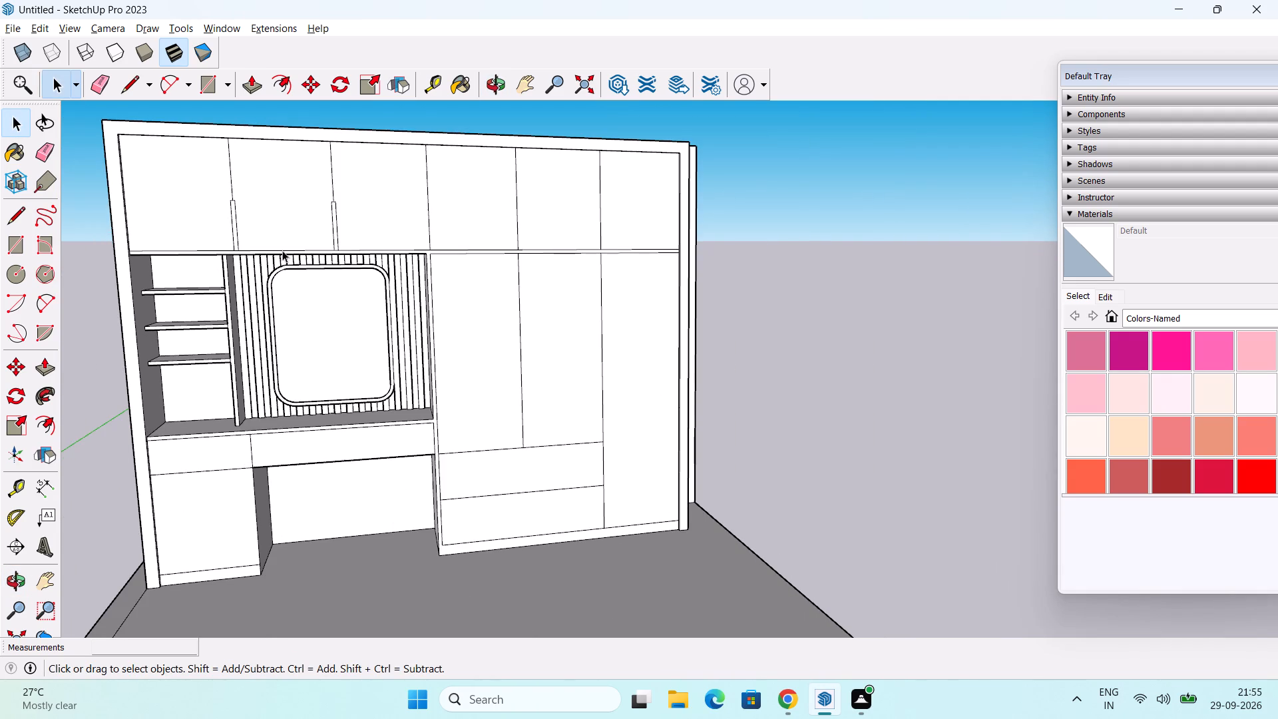
middle_drag(363, 287, 300, 282)
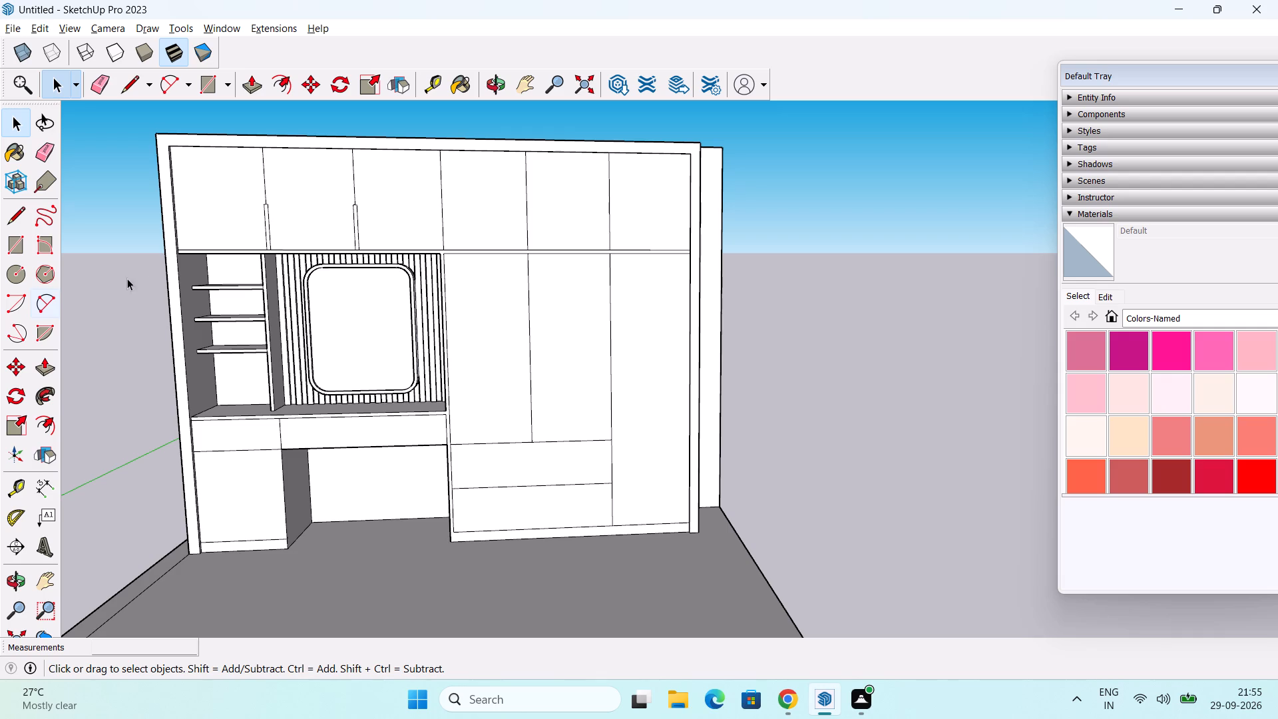
drag(11, 248, 17, 238)
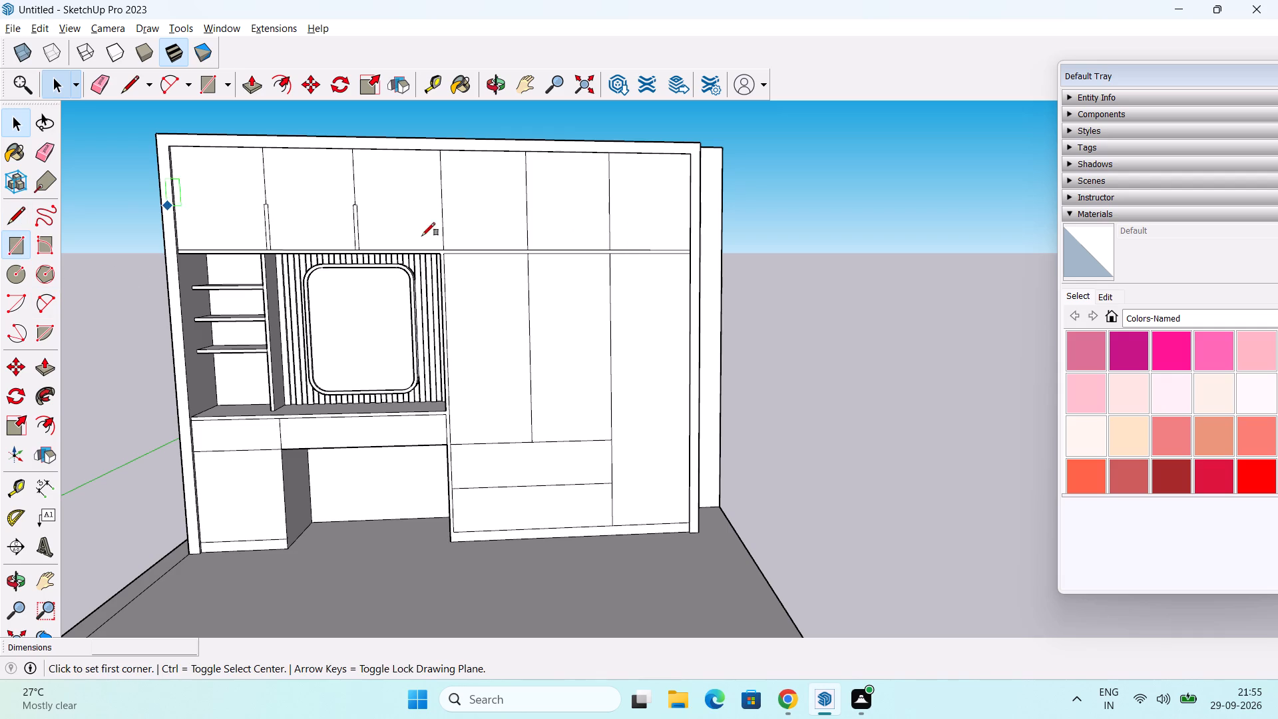
scroll(519, 210, up, 4)
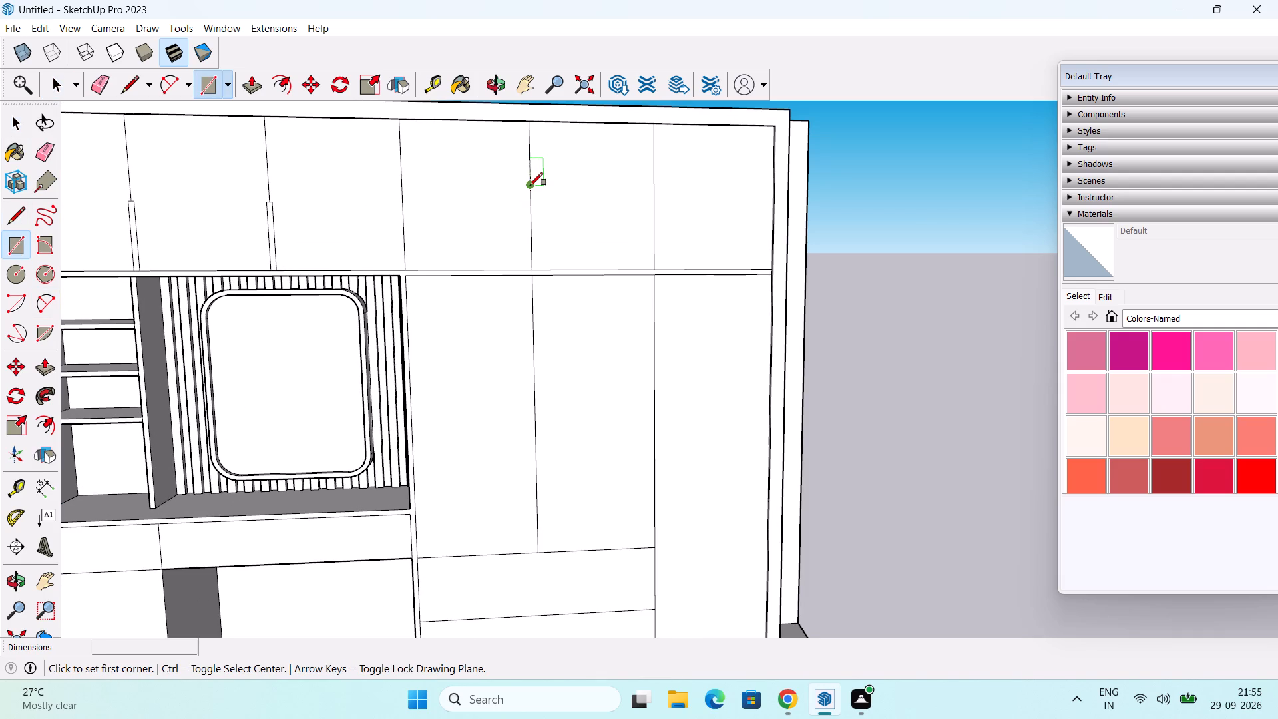
click(530, 186)
scroll(517, 246, up, 4)
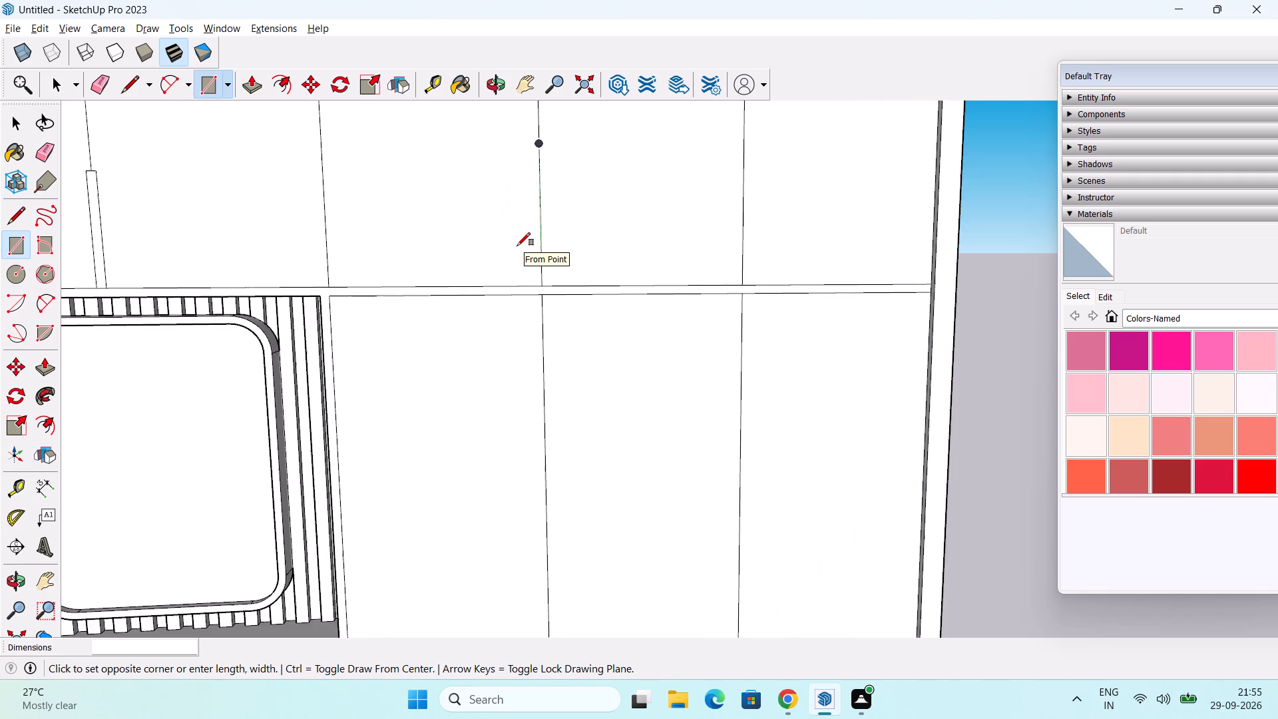
scroll(517, 246, up, 3)
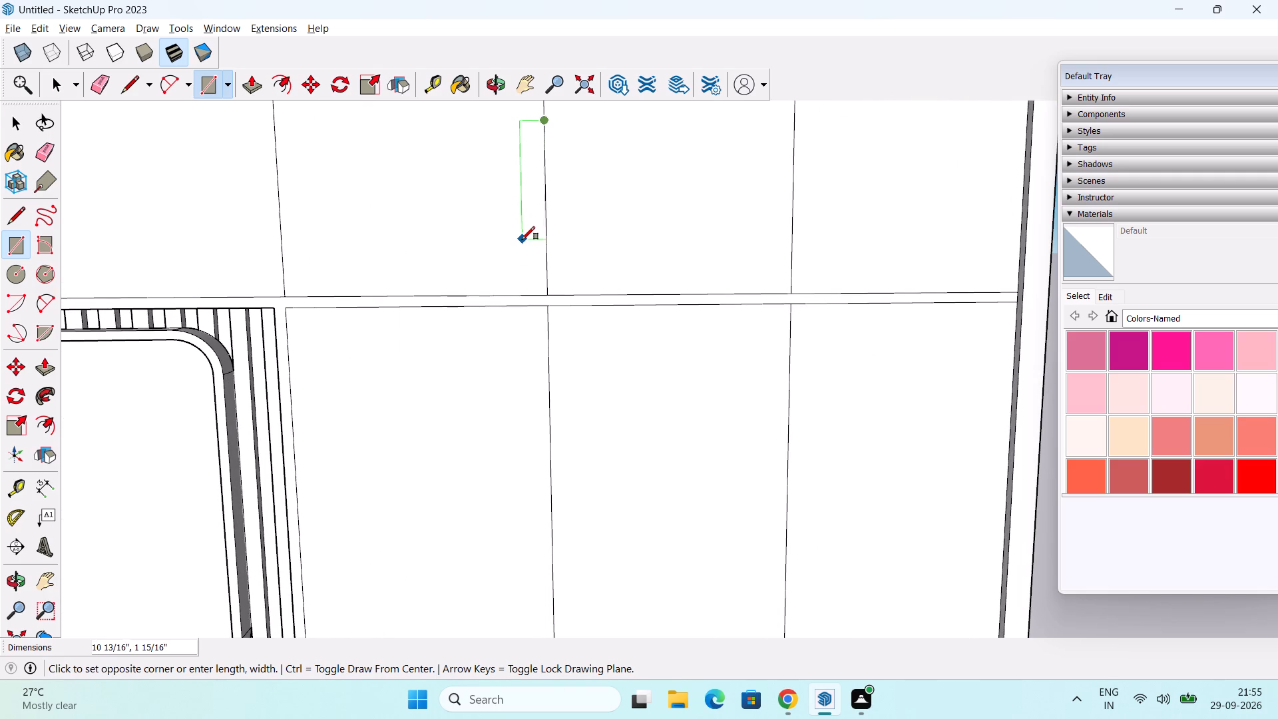
scroll(523, 240, up, 6)
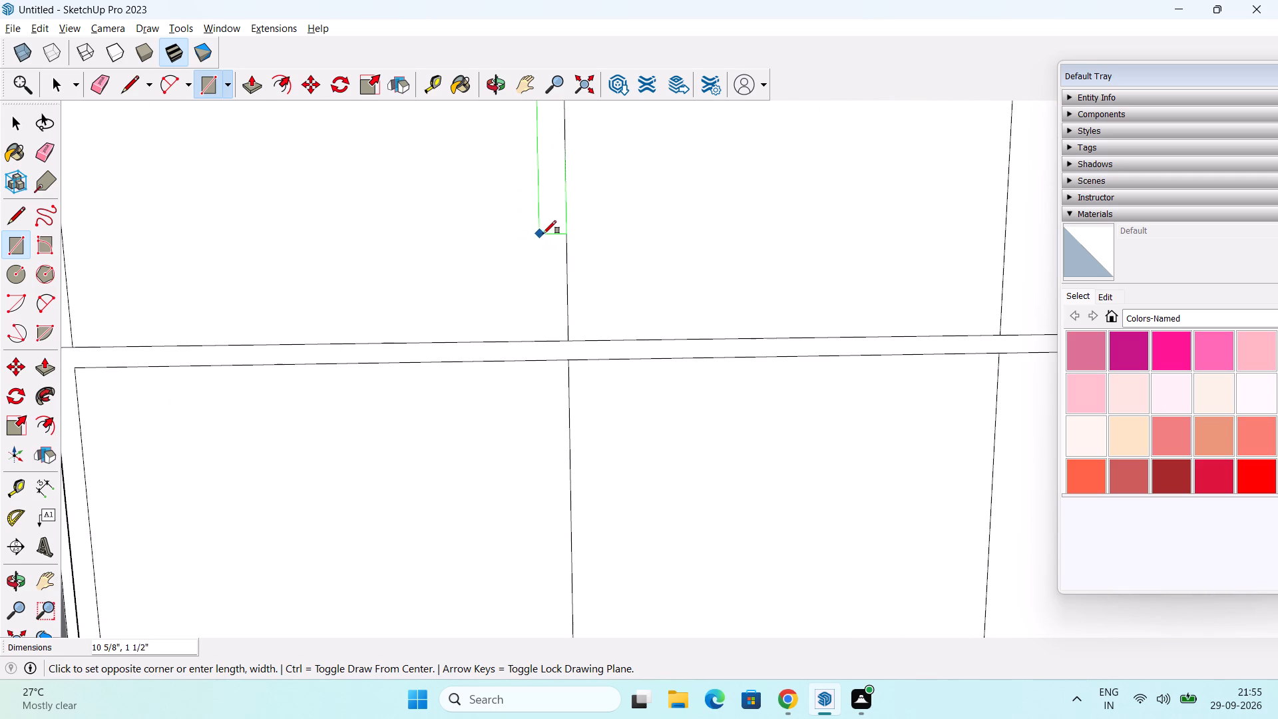
click(547, 234)
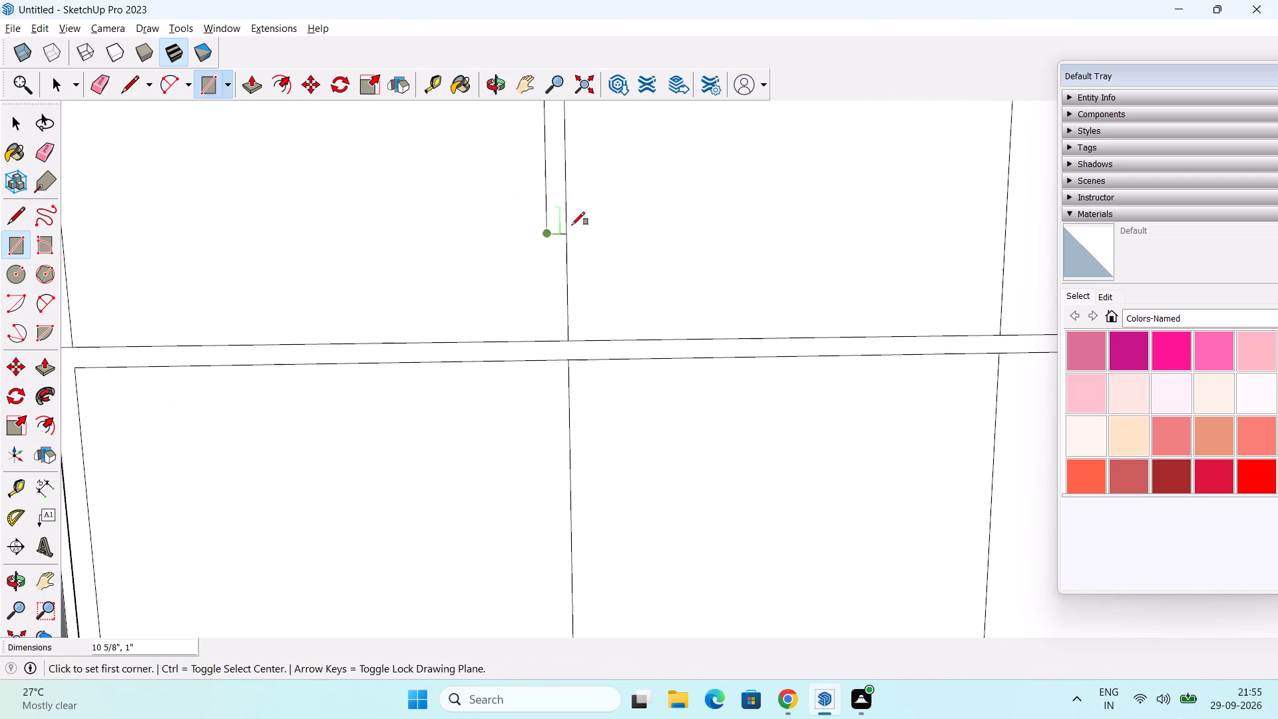
scroll(584, 222, down, 14)
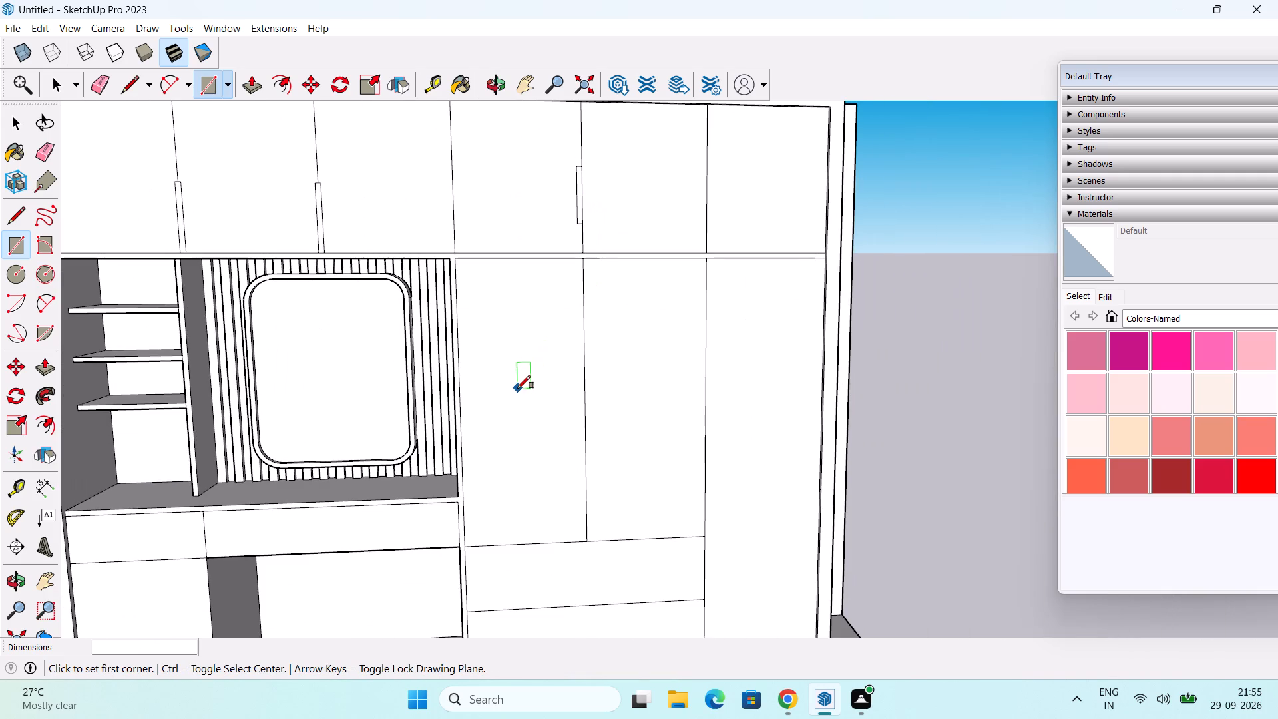
Copy the fourth door's handle rectangle about 2' 7/8" across onto the sixth upper door, against its seam with the fifth door.
key(space)
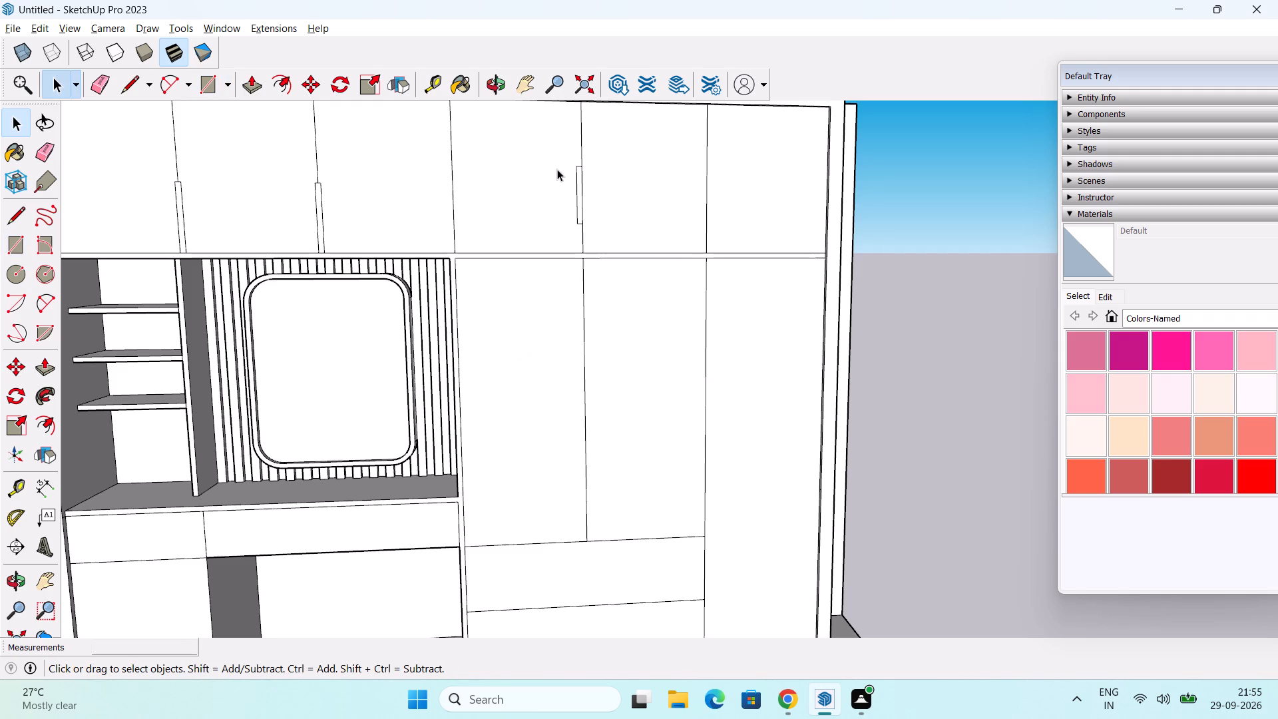
click(564, 157)
drag(569, 154, 569, 153)
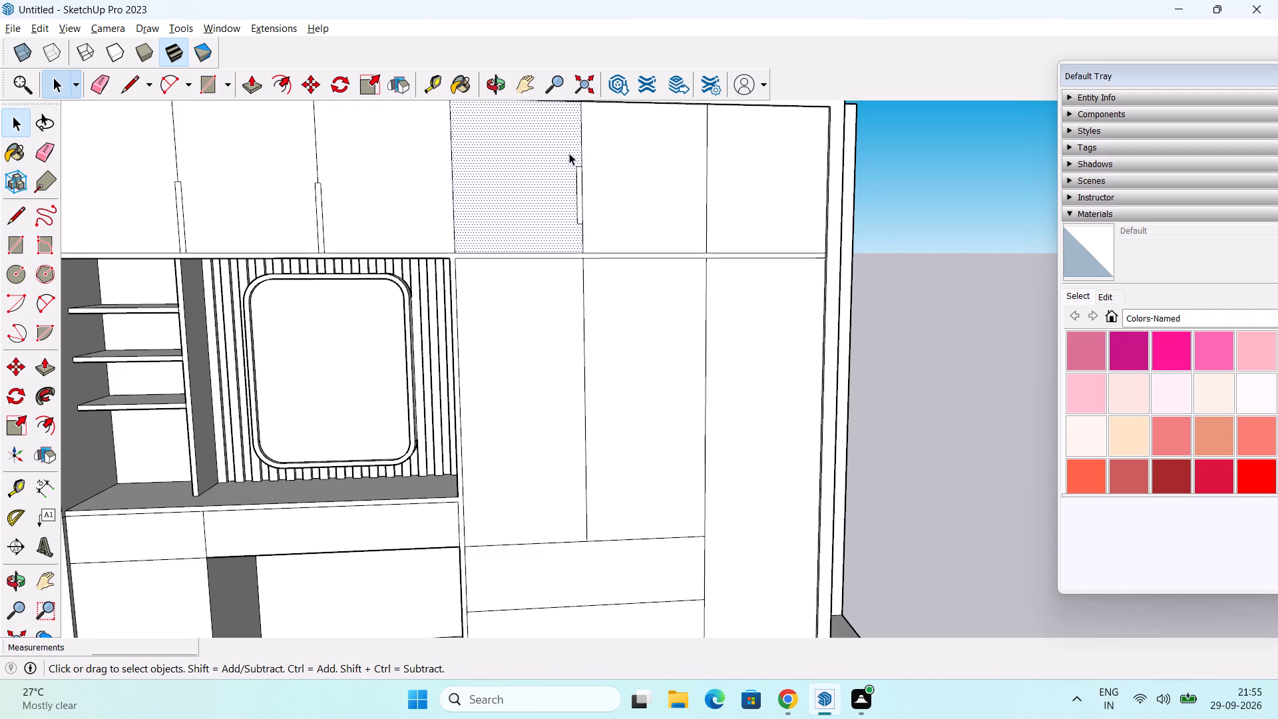
drag(569, 153, 607, 236)
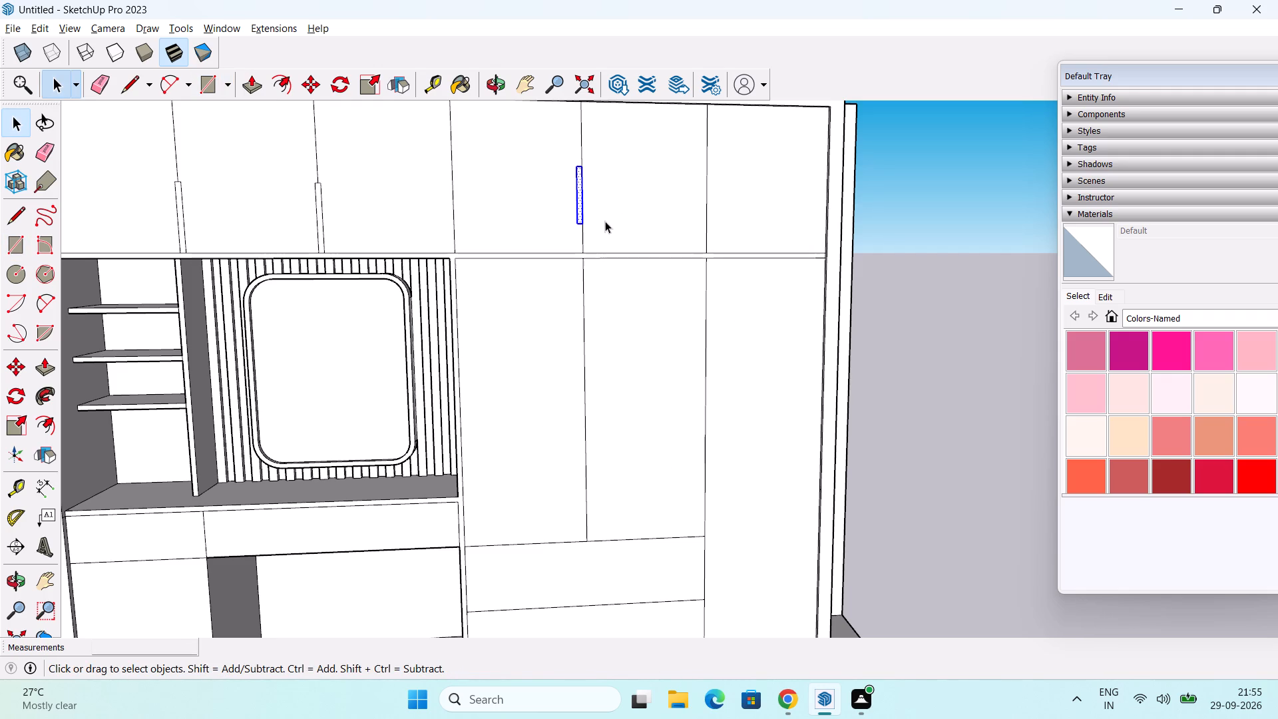
key(m)
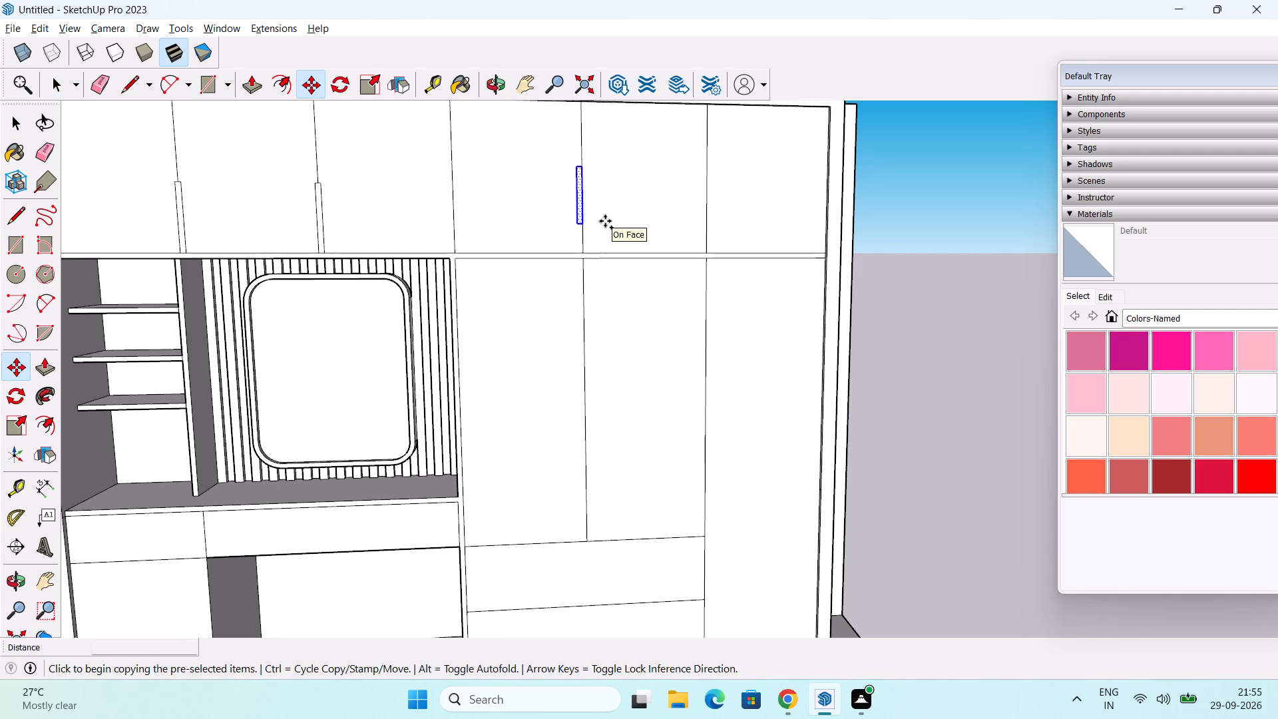
scroll(570, 95, up, 9)
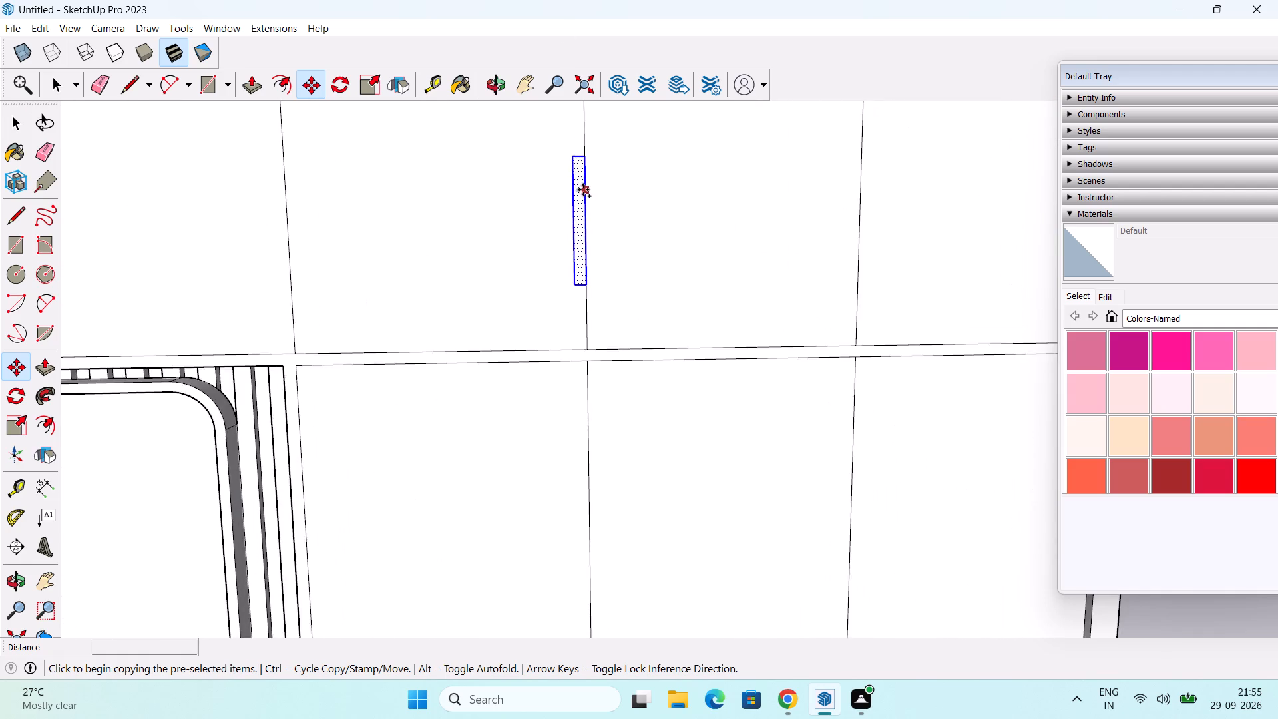
scroll(583, 190, up, 1)
click(570, 158)
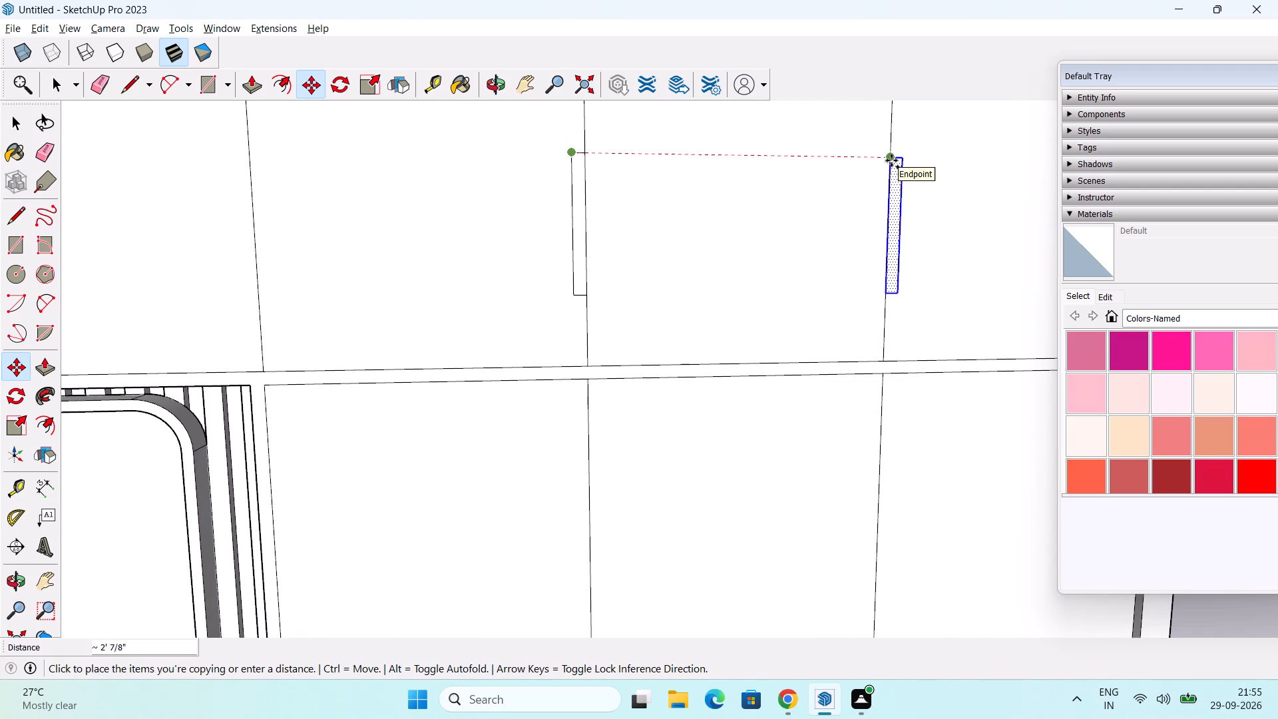
click(891, 160)
scroll(939, 154, down, 9)
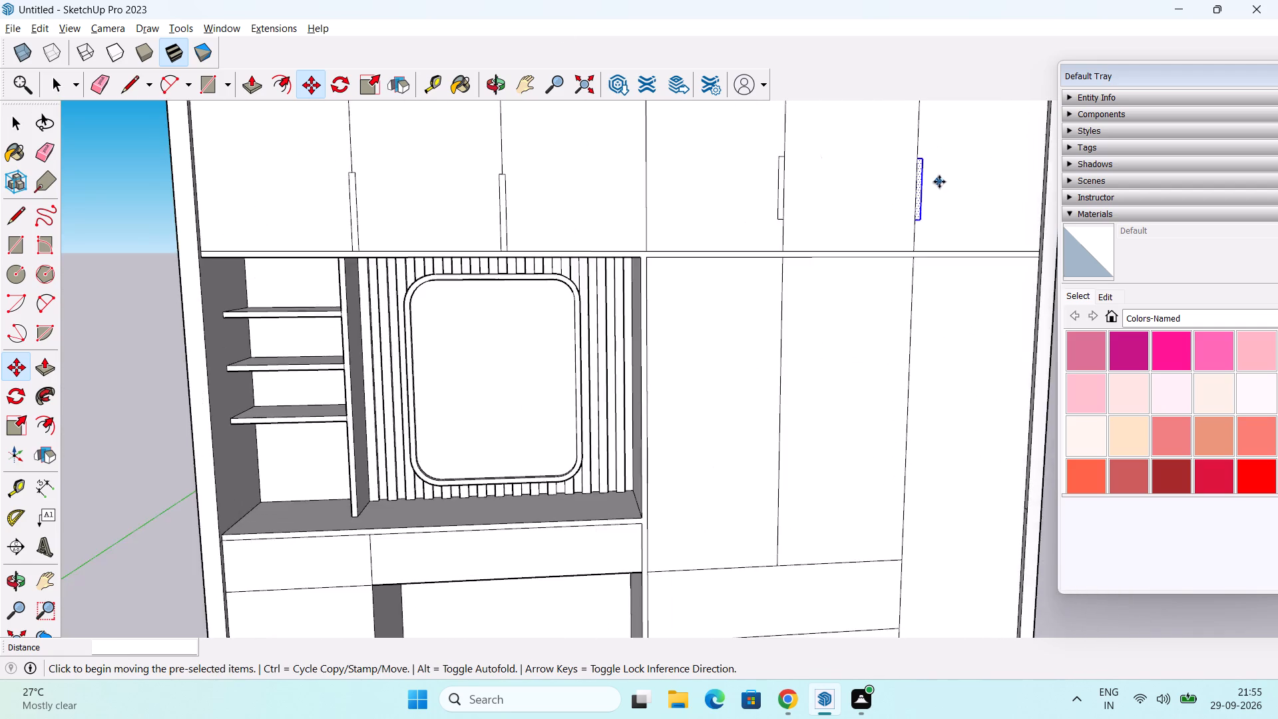
scroll(941, 190, down, 7)
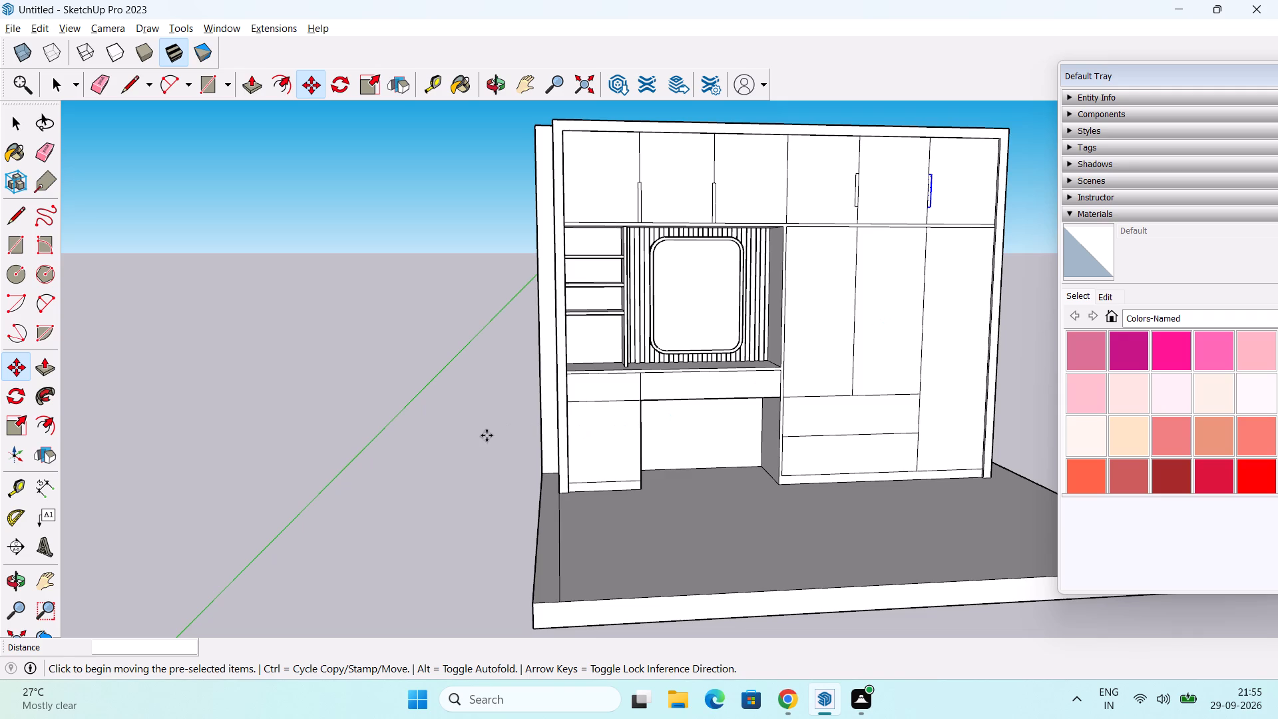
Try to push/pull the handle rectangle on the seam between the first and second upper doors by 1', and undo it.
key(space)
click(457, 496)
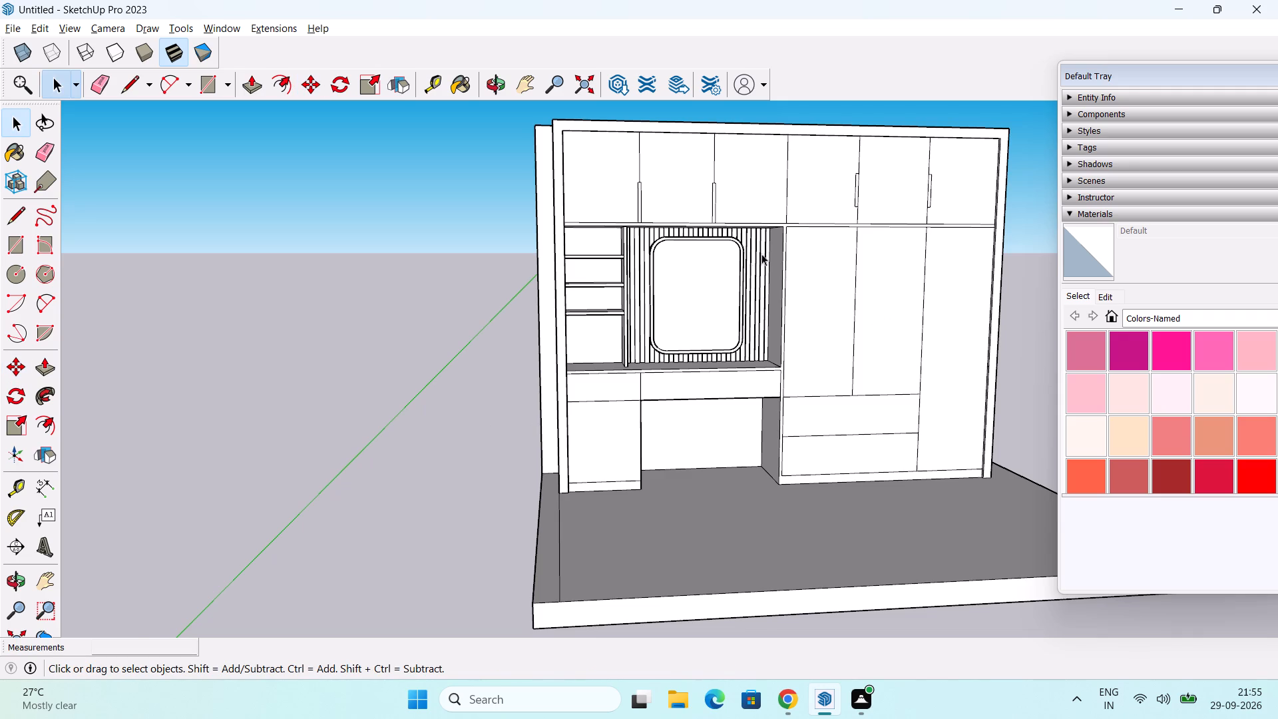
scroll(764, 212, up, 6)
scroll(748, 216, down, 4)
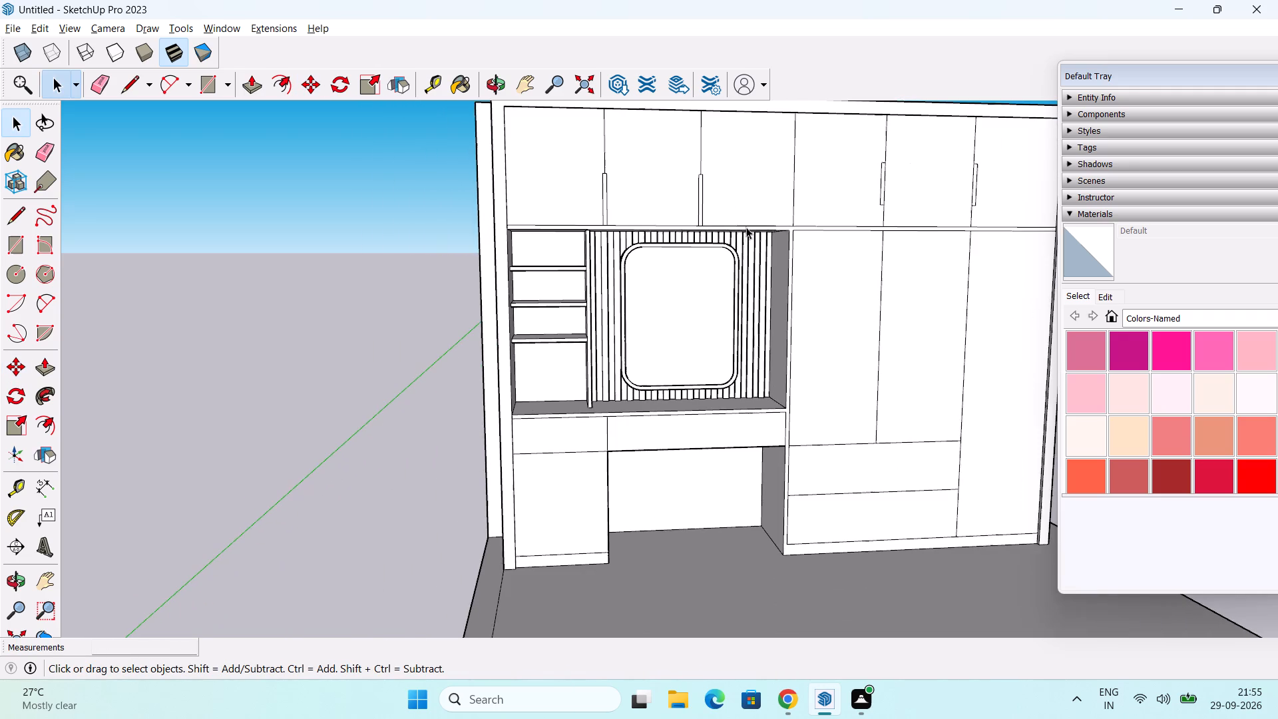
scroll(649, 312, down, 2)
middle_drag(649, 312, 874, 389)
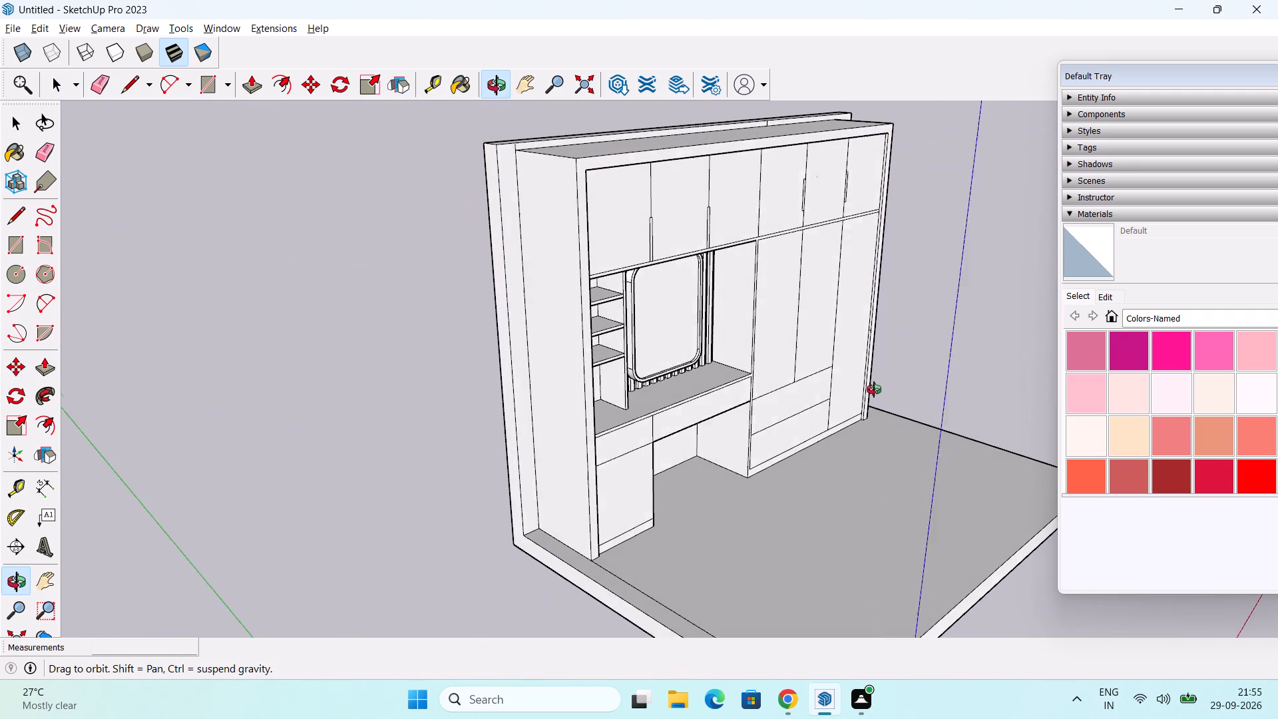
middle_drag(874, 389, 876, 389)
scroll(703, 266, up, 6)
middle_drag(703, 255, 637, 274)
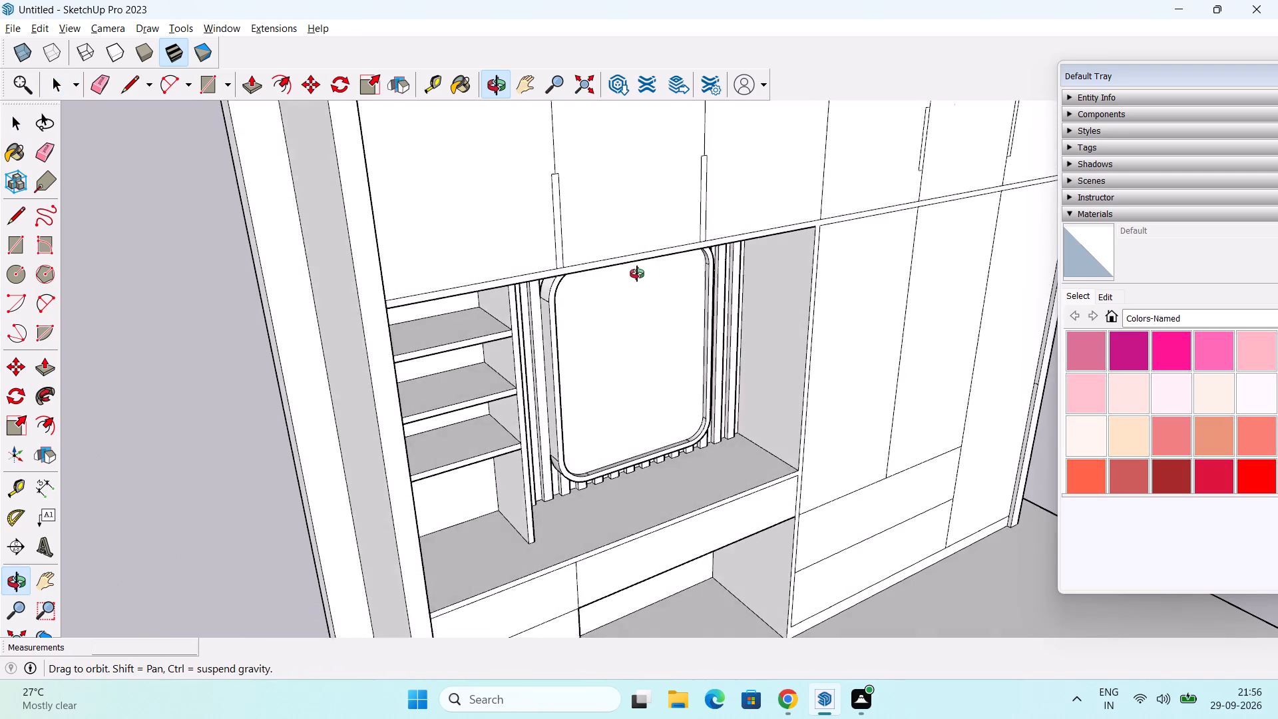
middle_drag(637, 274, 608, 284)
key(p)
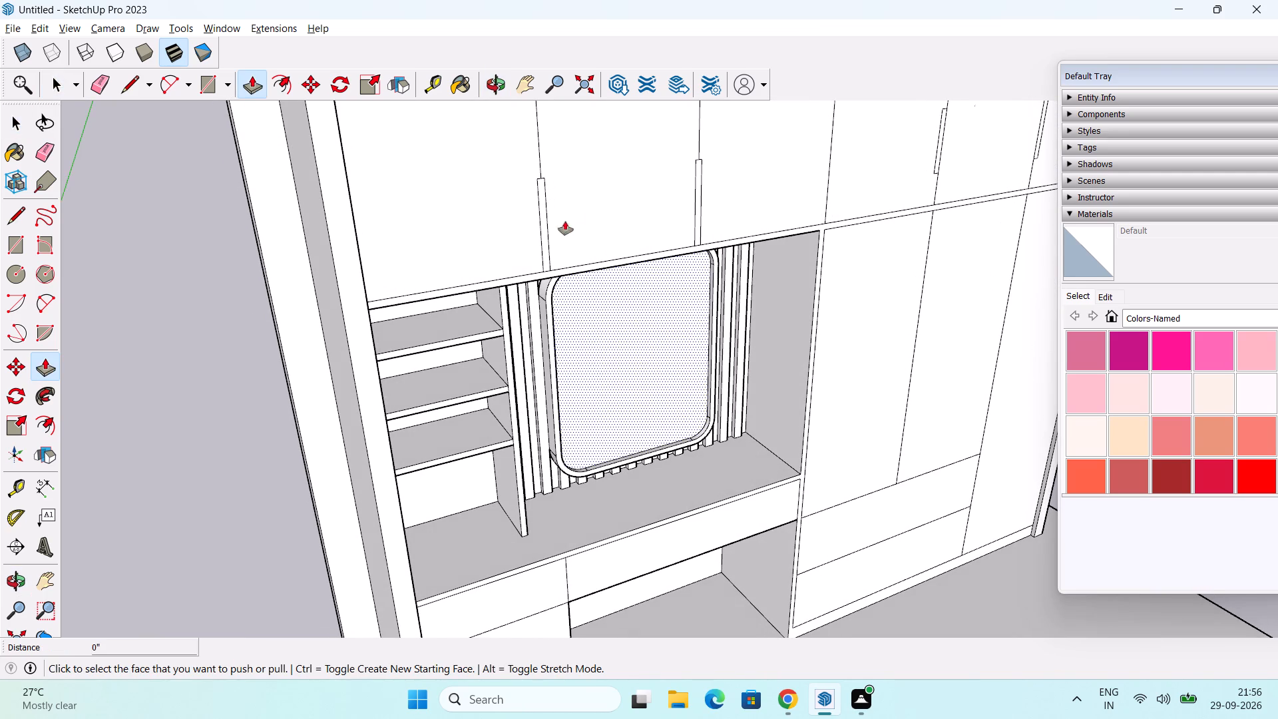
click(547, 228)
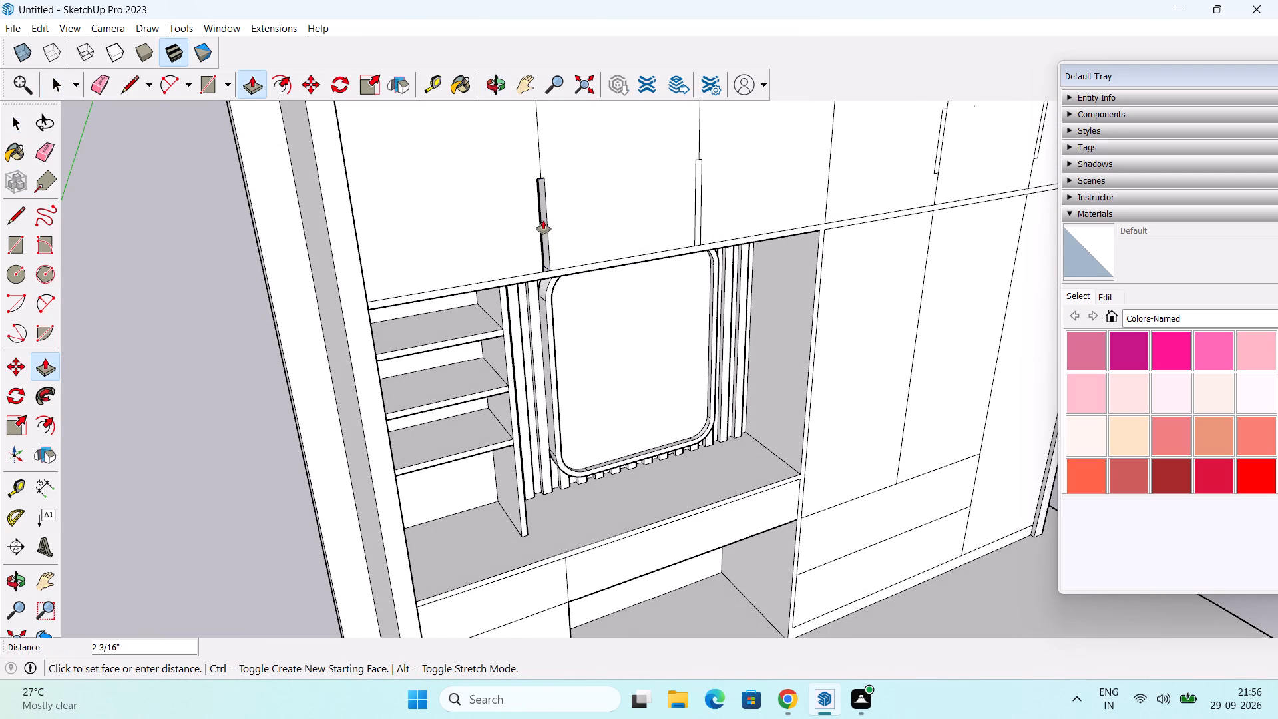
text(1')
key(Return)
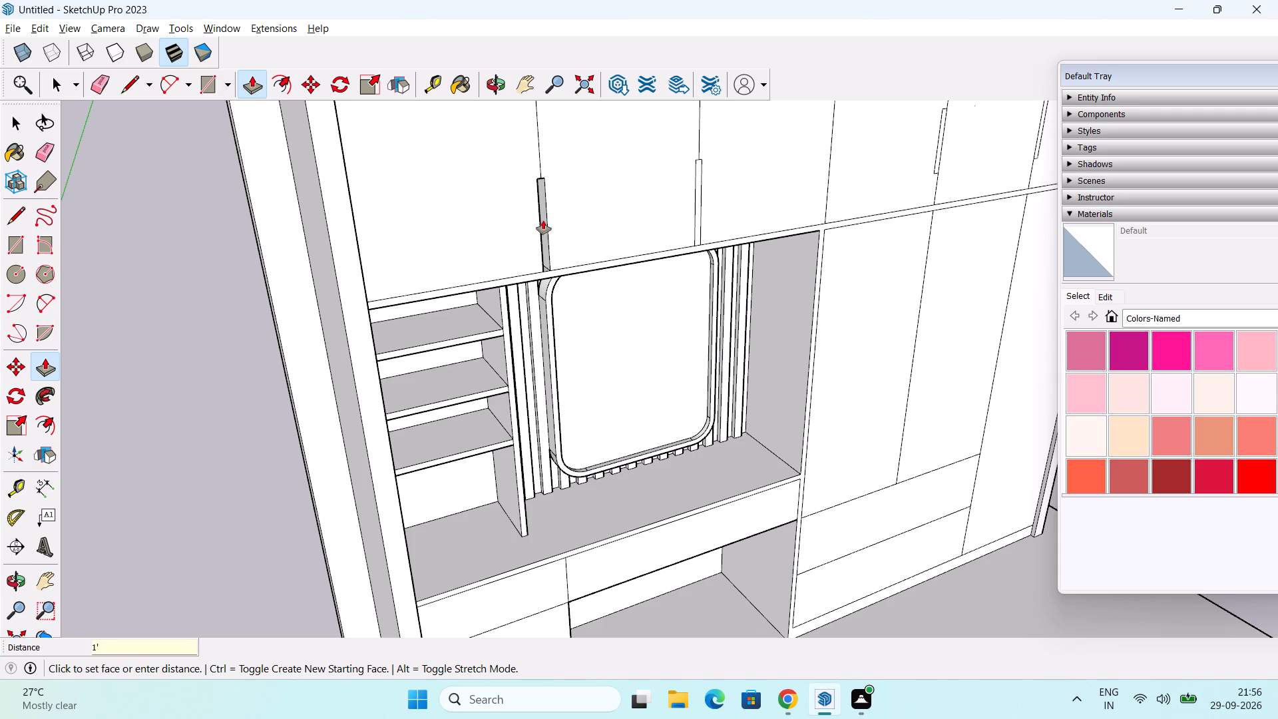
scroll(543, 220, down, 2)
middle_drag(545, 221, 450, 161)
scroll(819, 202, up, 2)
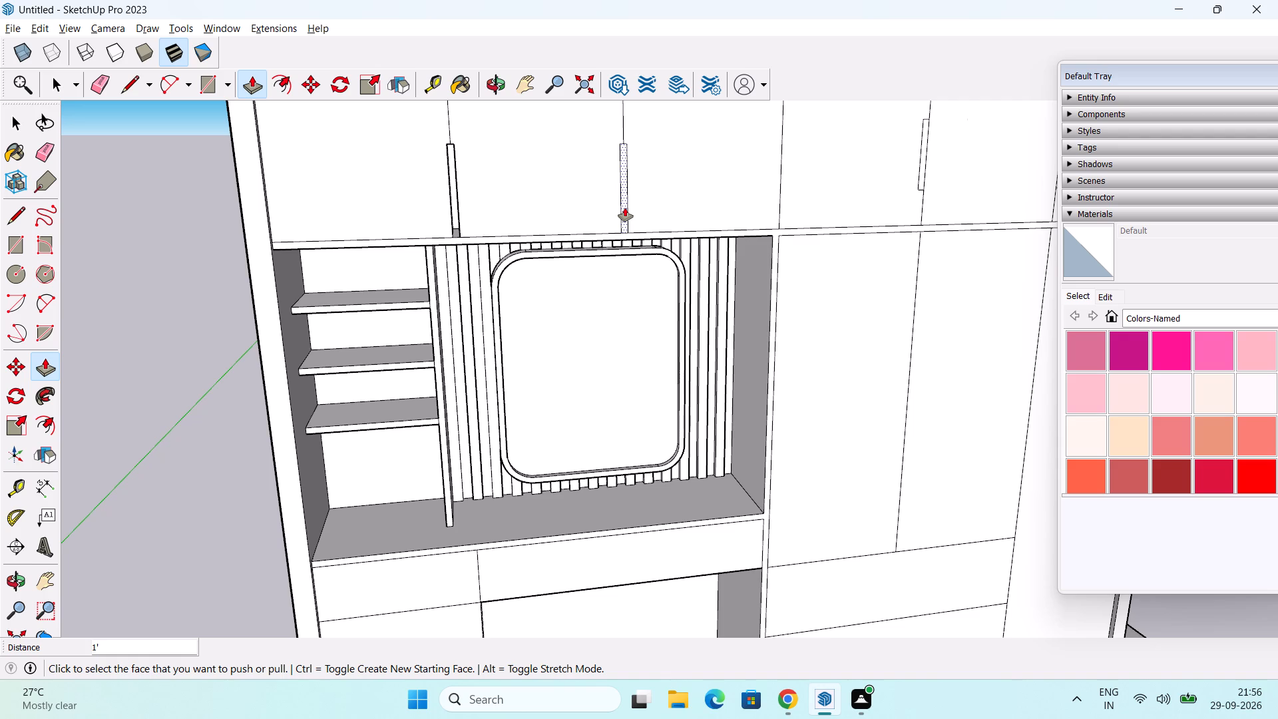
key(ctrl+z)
Push/pull the handle rectangles on the first two upper door seams by 6" each.
click(455, 200)
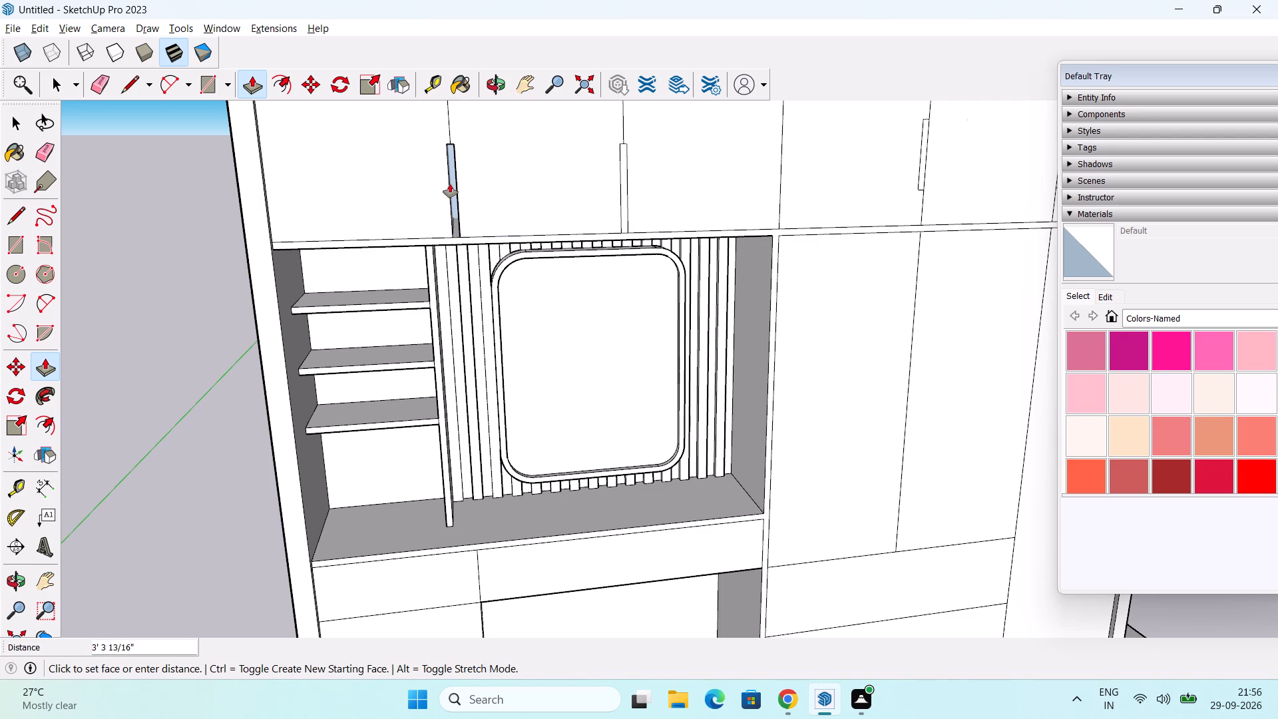
key(6)
key(shift+quotedbl)
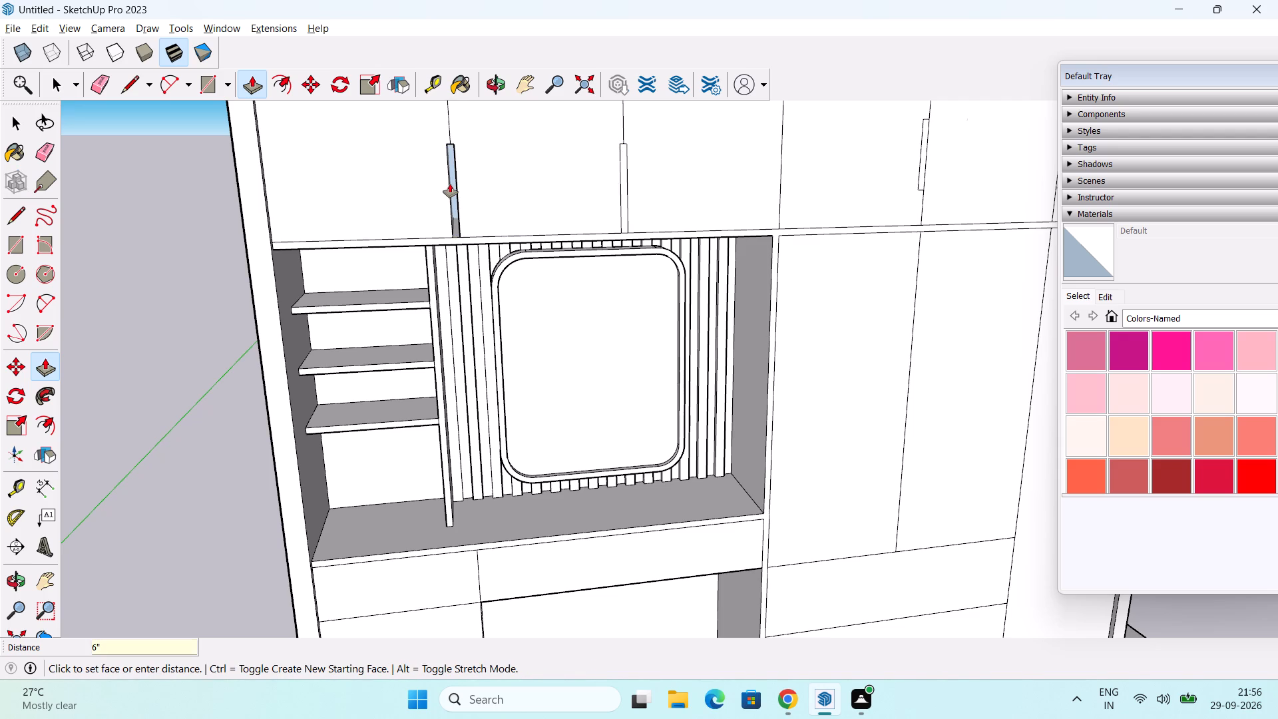
key(Return)
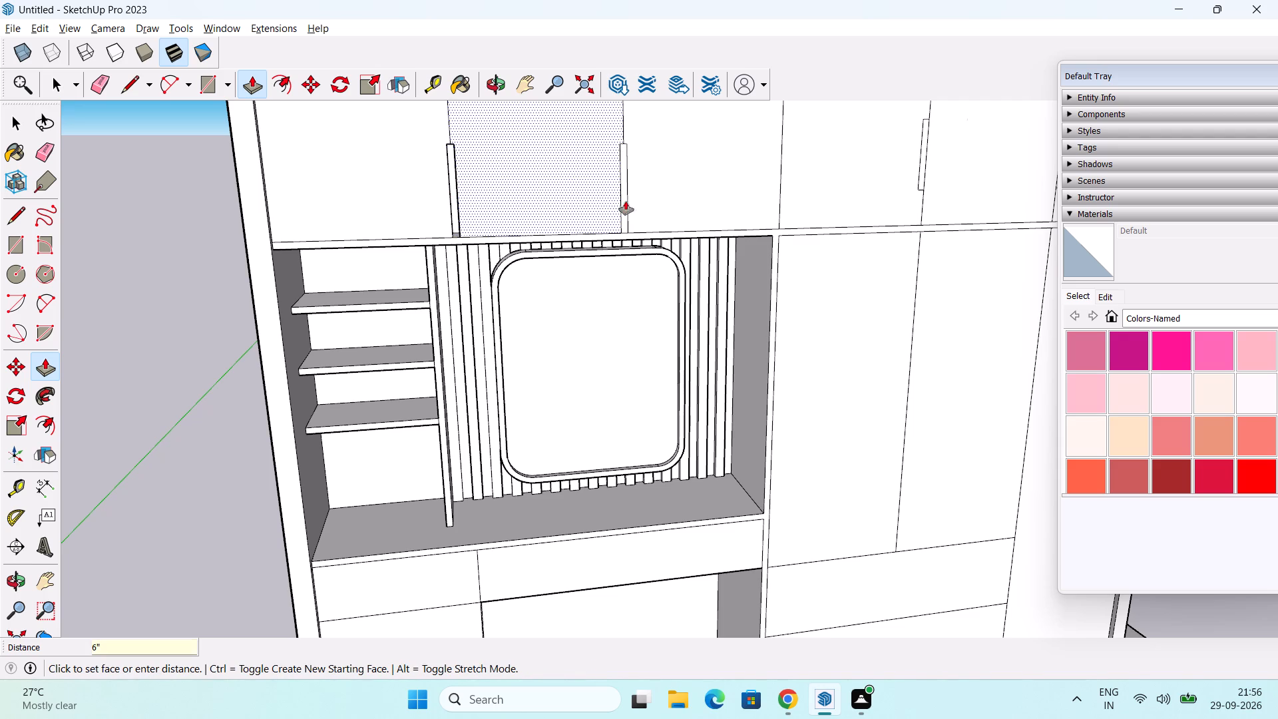
scroll(650, 202, up, 6)
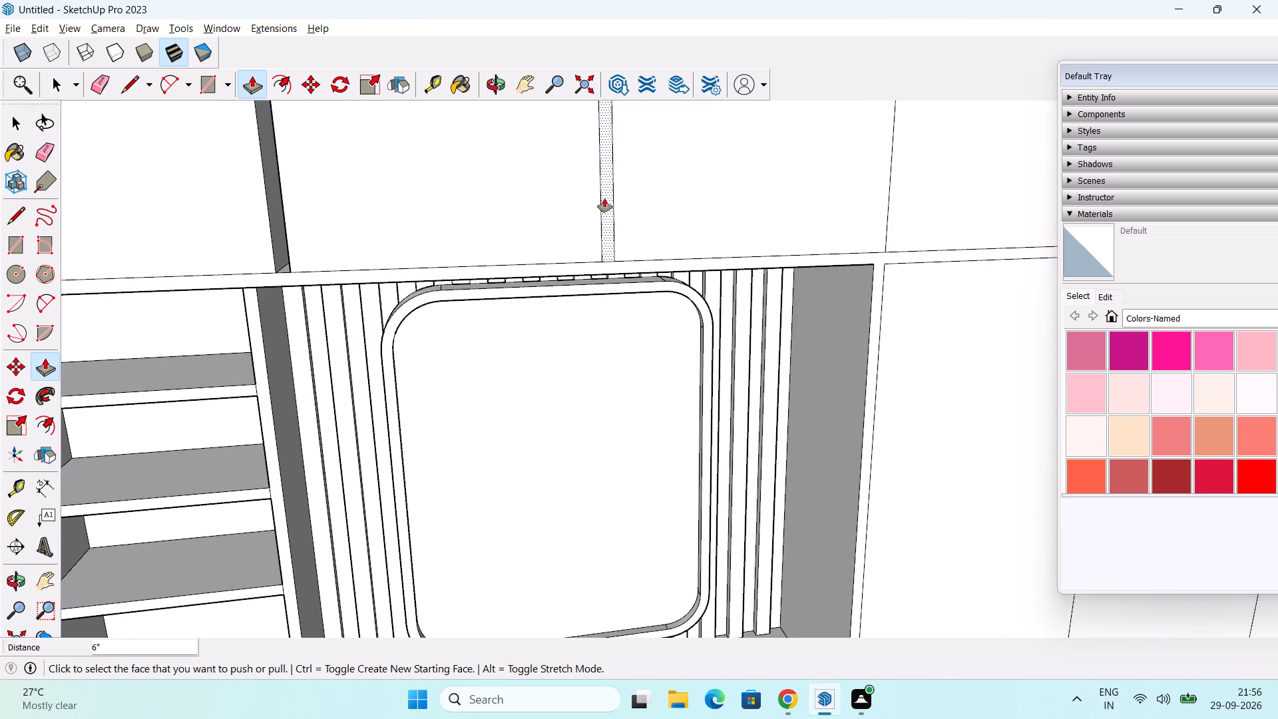
double_click(605, 200)
scroll(734, 199, down, 6)
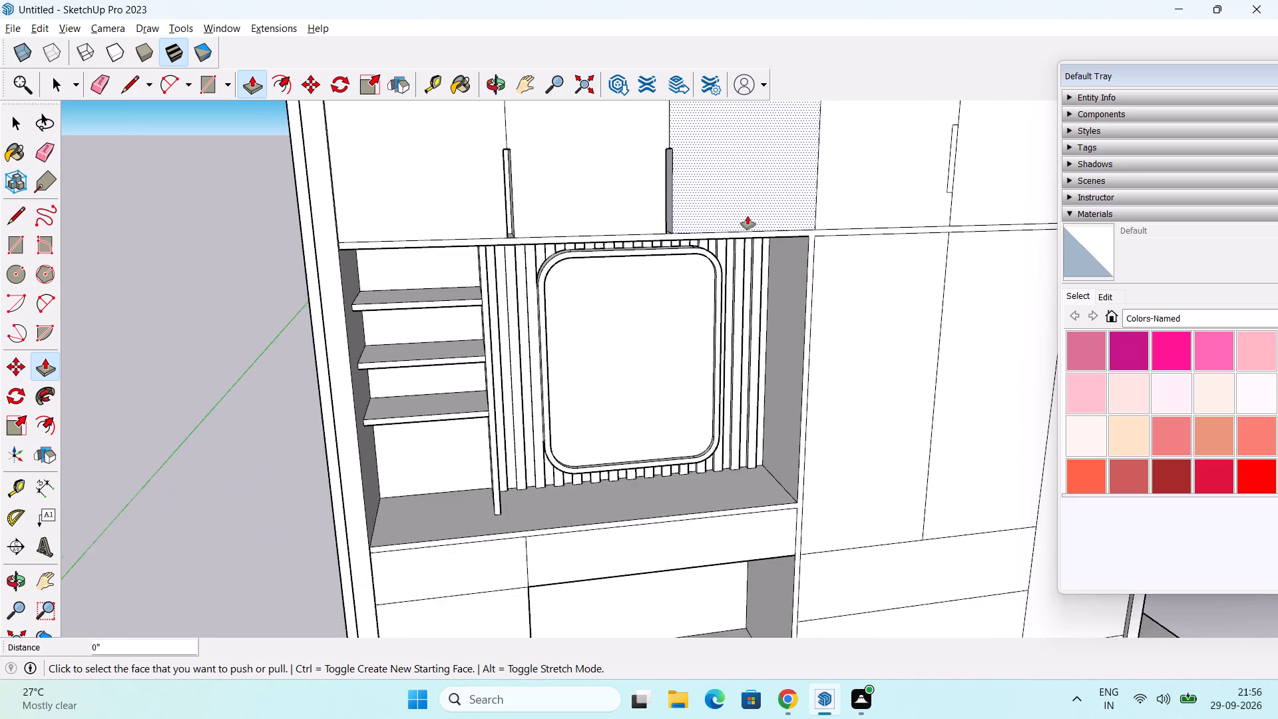
Push/pull the handle rectangles on the fourth and sixth upper doors by the same 6".
scroll(747, 216, down, 3)
scroll(883, 215, down, 2)
middle_drag(885, 216, 724, 222)
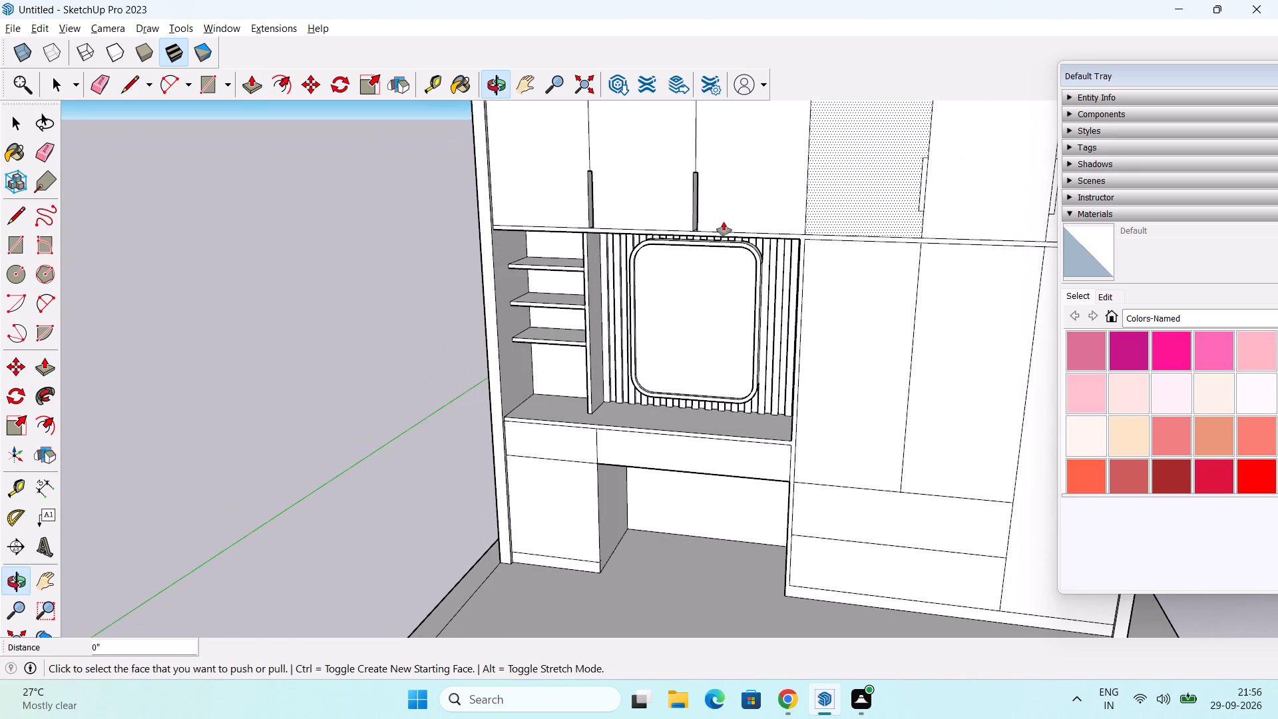
scroll(985, 200, up, 1)
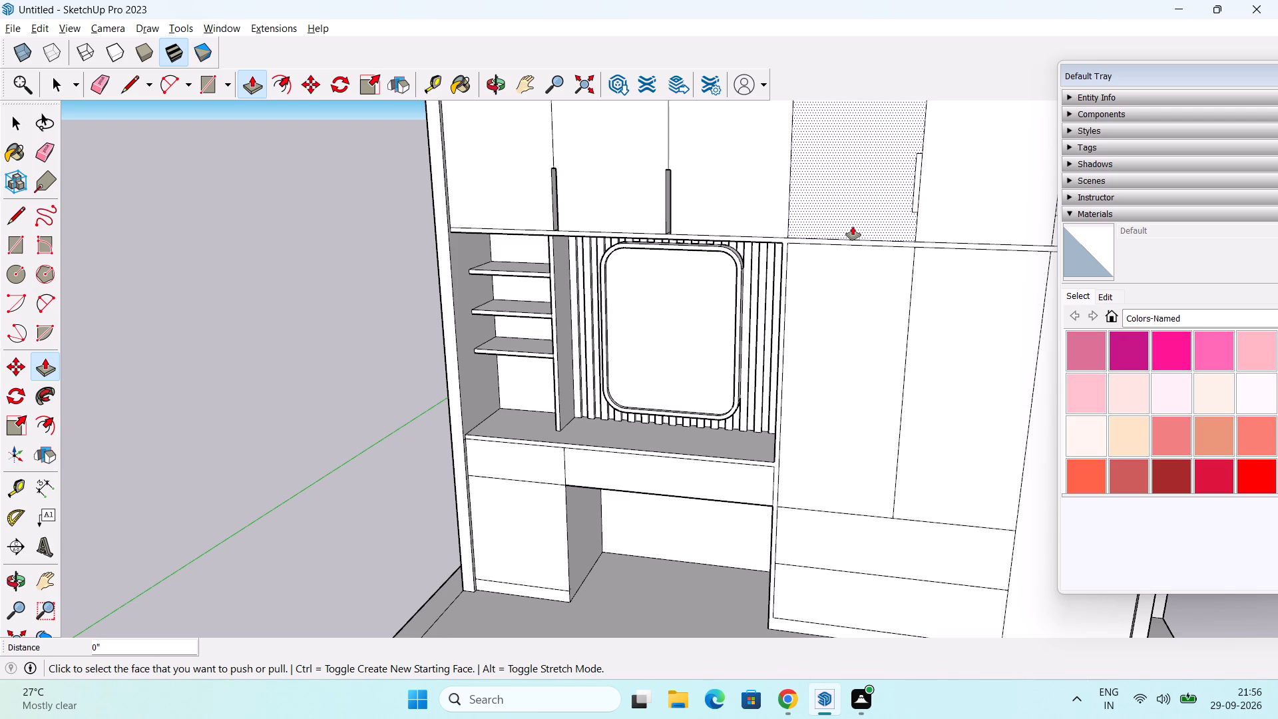
shift+middle_drag(853, 226, 499, 287)
scroll(542, 237, up, 3)
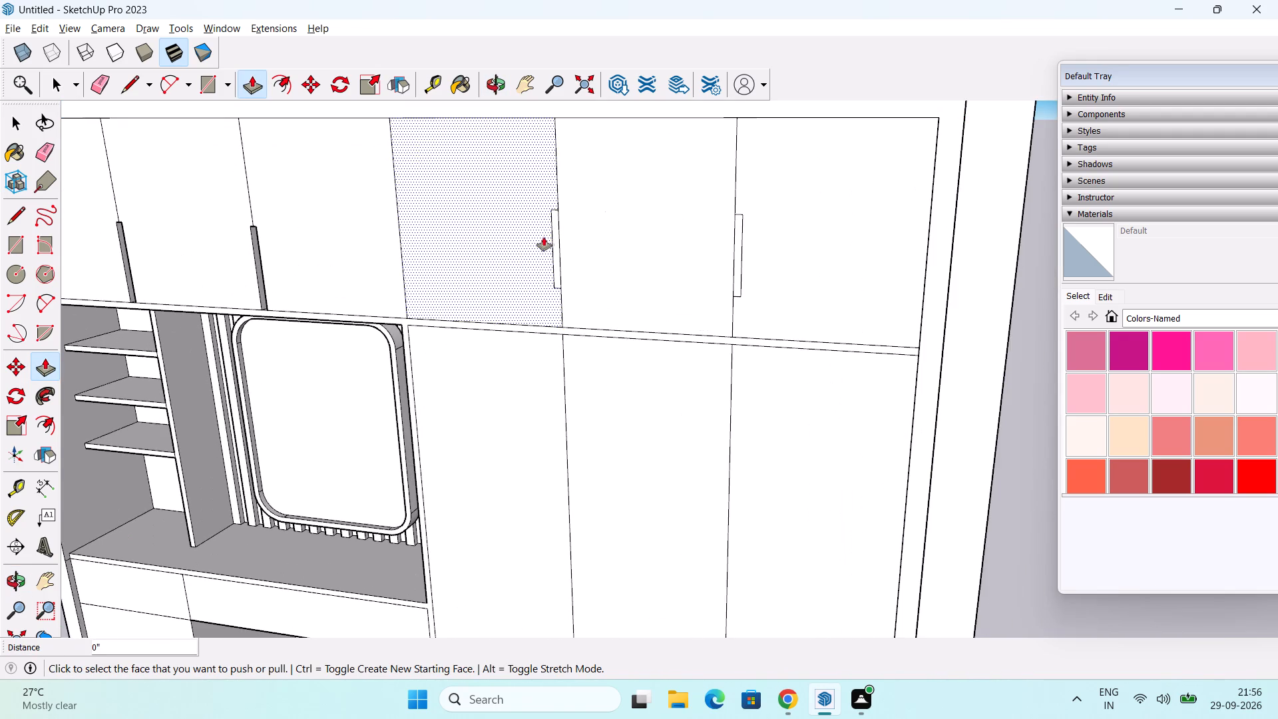
scroll(547, 236, up, 2)
double_click(557, 244)
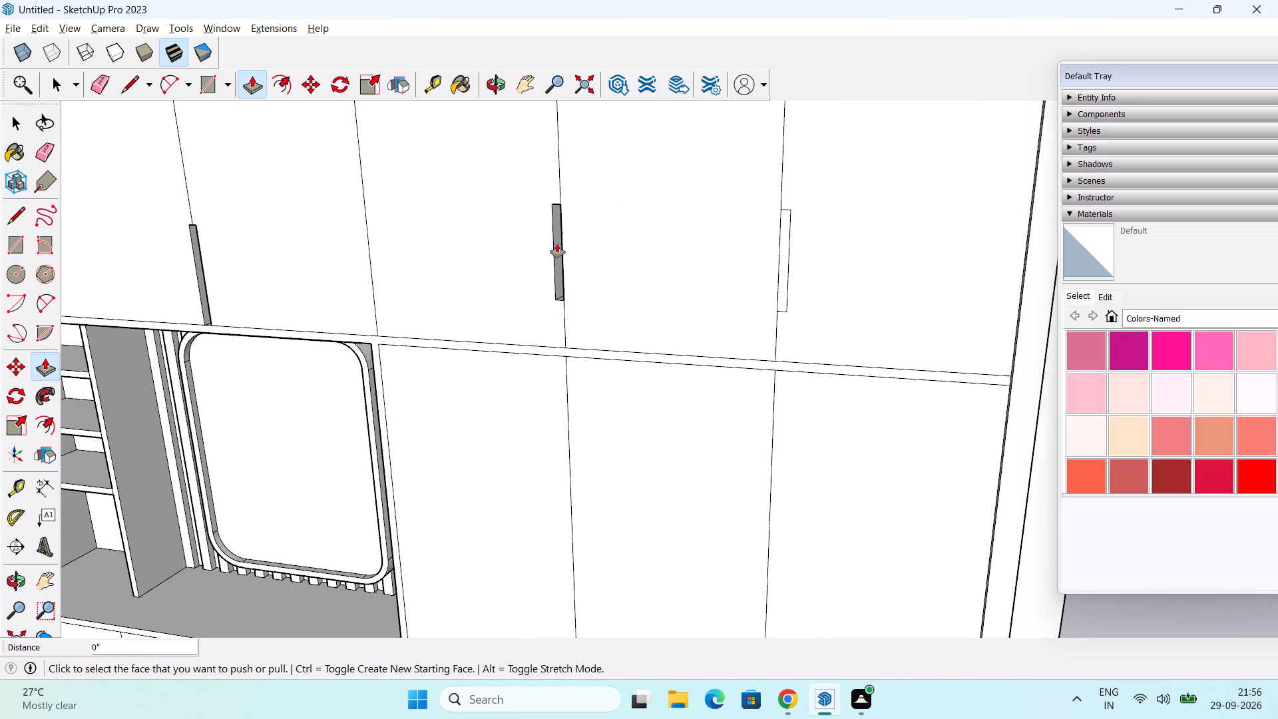
double_click(787, 258)
Examine the wardrobe front from several angles, including the upper handles, shelved recess, desk opening and lower drawers.
scroll(722, 323, down, 10)
middle_drag(650, 423, 753, 279)
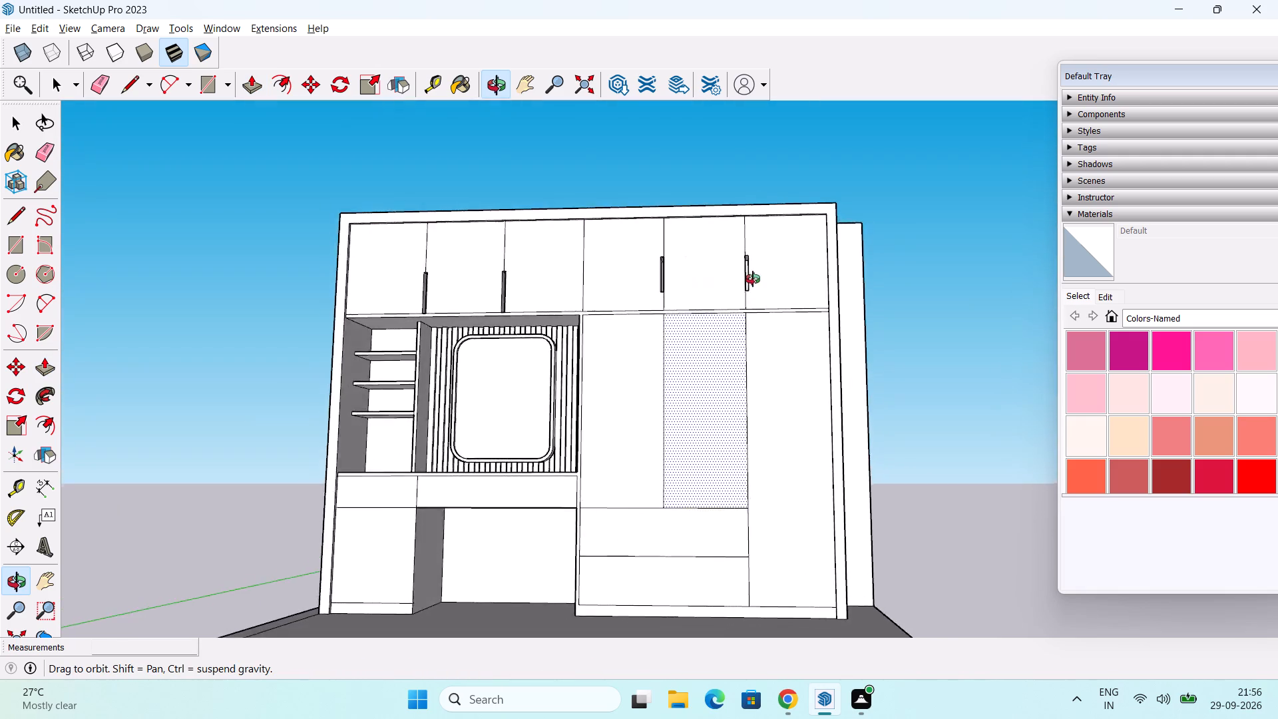
middle_drag(753, 279, 723, 335)
middle_drag(655, 318, 582, 332)
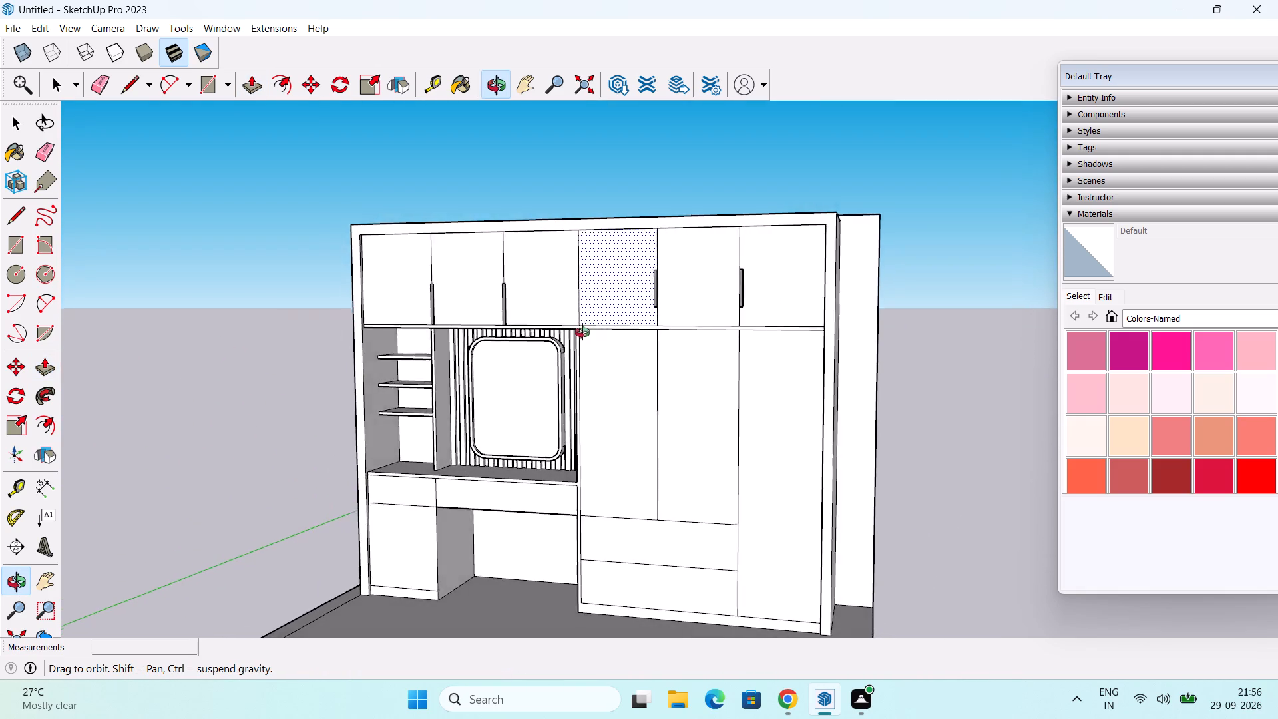
middle_drag(582, 332, 779, 343)
scroll(775, 333, down, 5)
middle_drag(726, 361, 601, 359)
scroll(655, 503, up, 9)
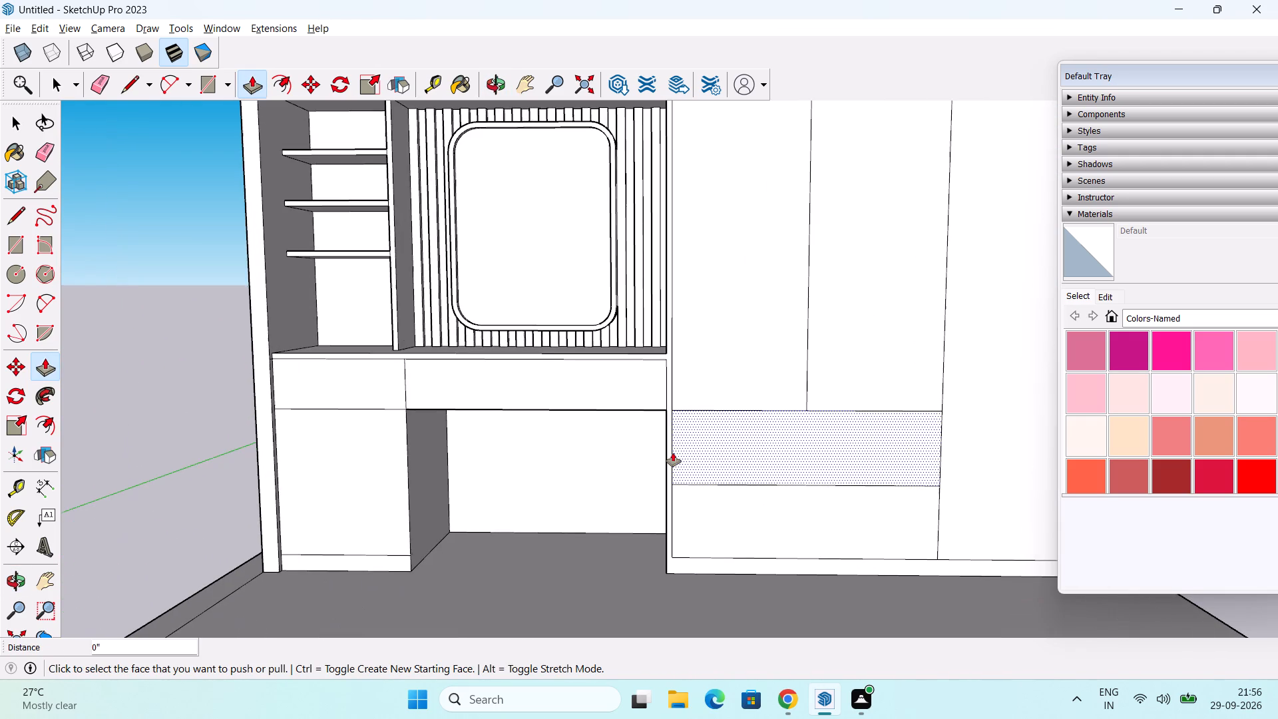
middle_drag(673, 450, 677, 467)
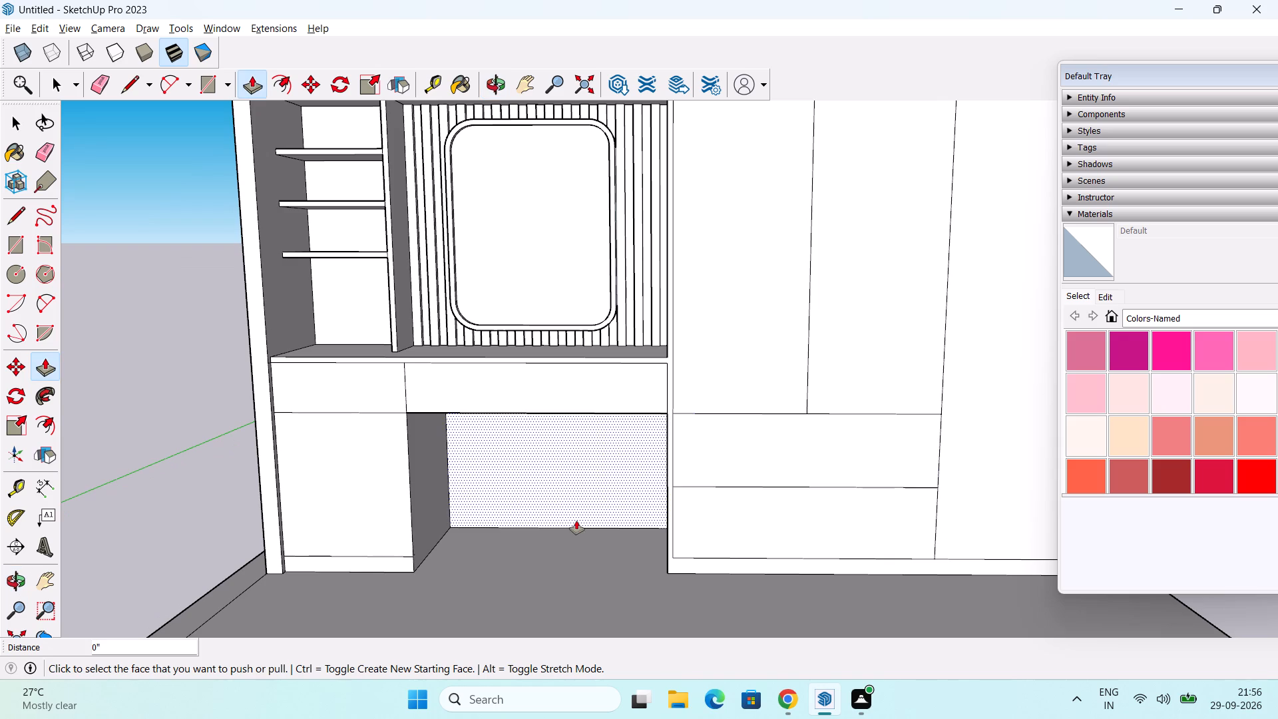
key(space)
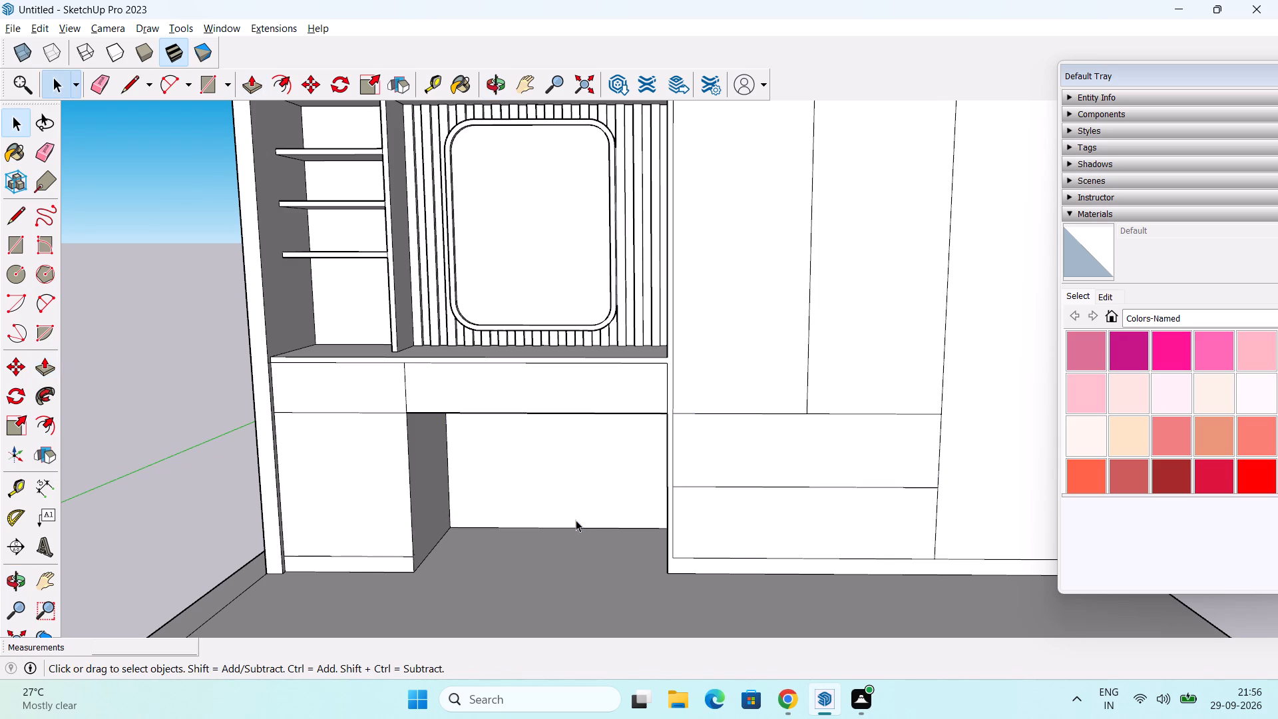
scroll(2, 430, down, 1)
scroll(164, 419, down, 2)
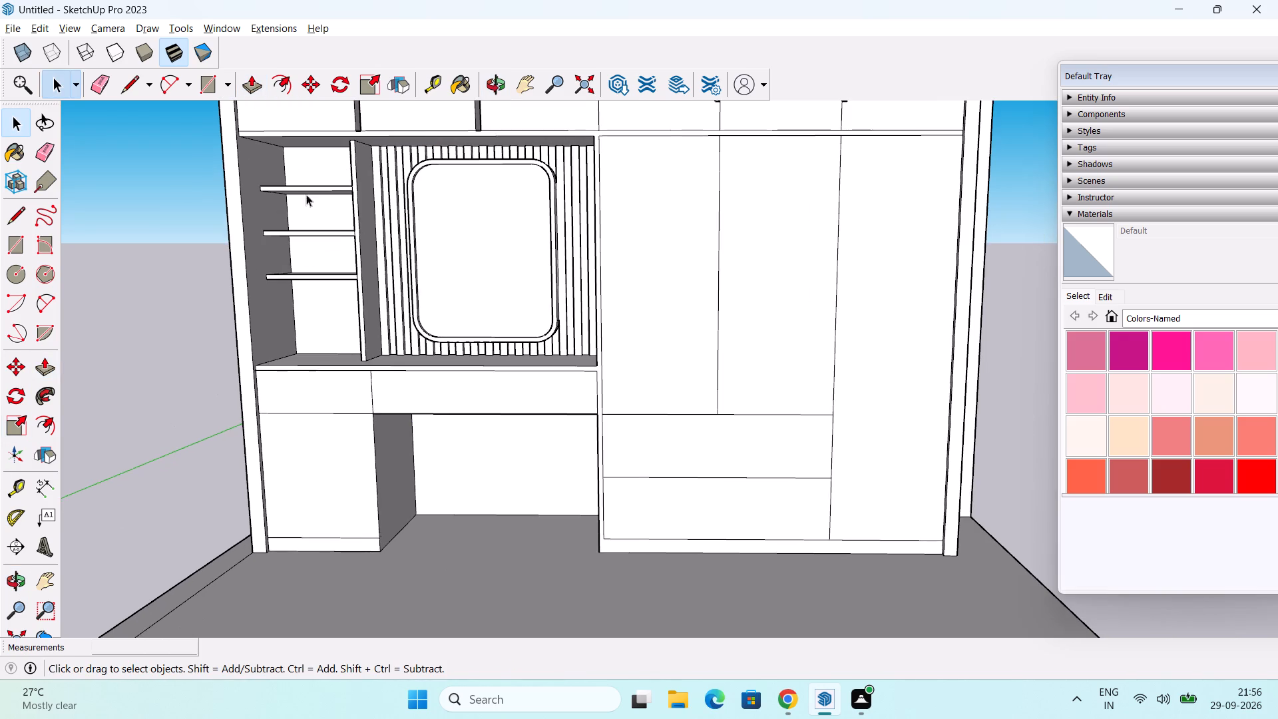
scroll(333, 222, down, 2)
middle_drag(367, 276, 451, 254)
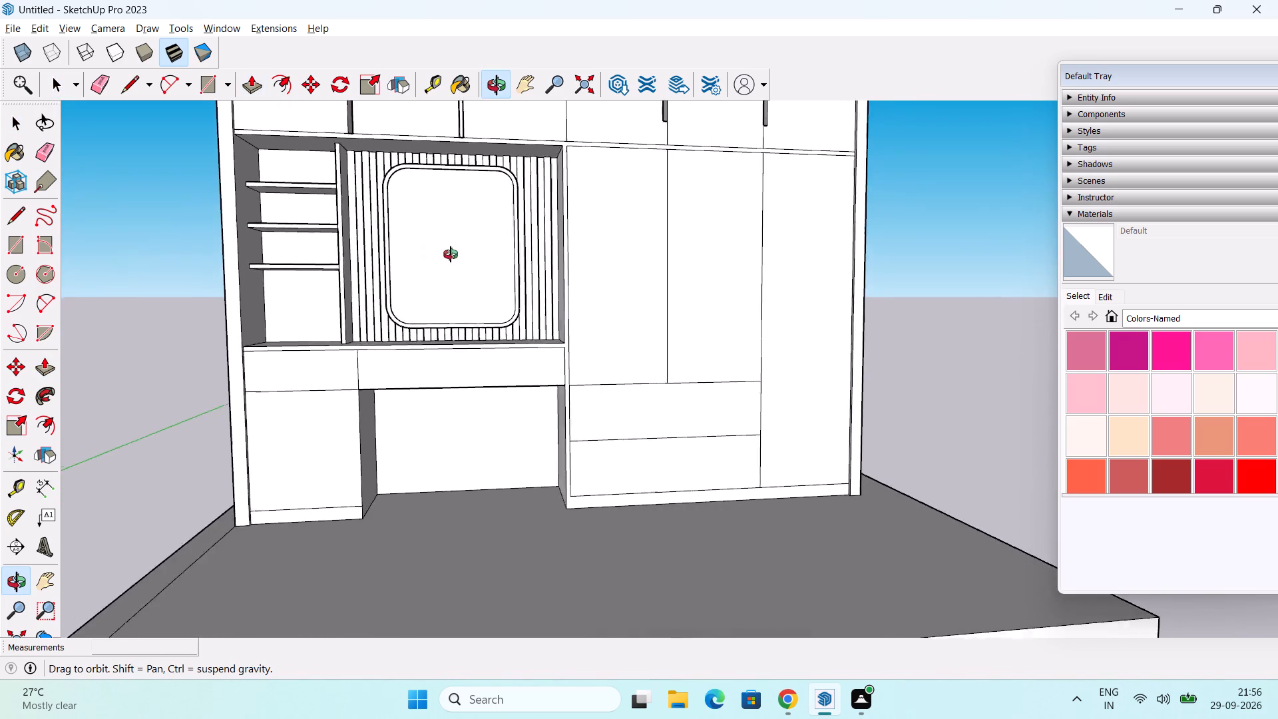
middle_drag(451, 254, 455, 269)
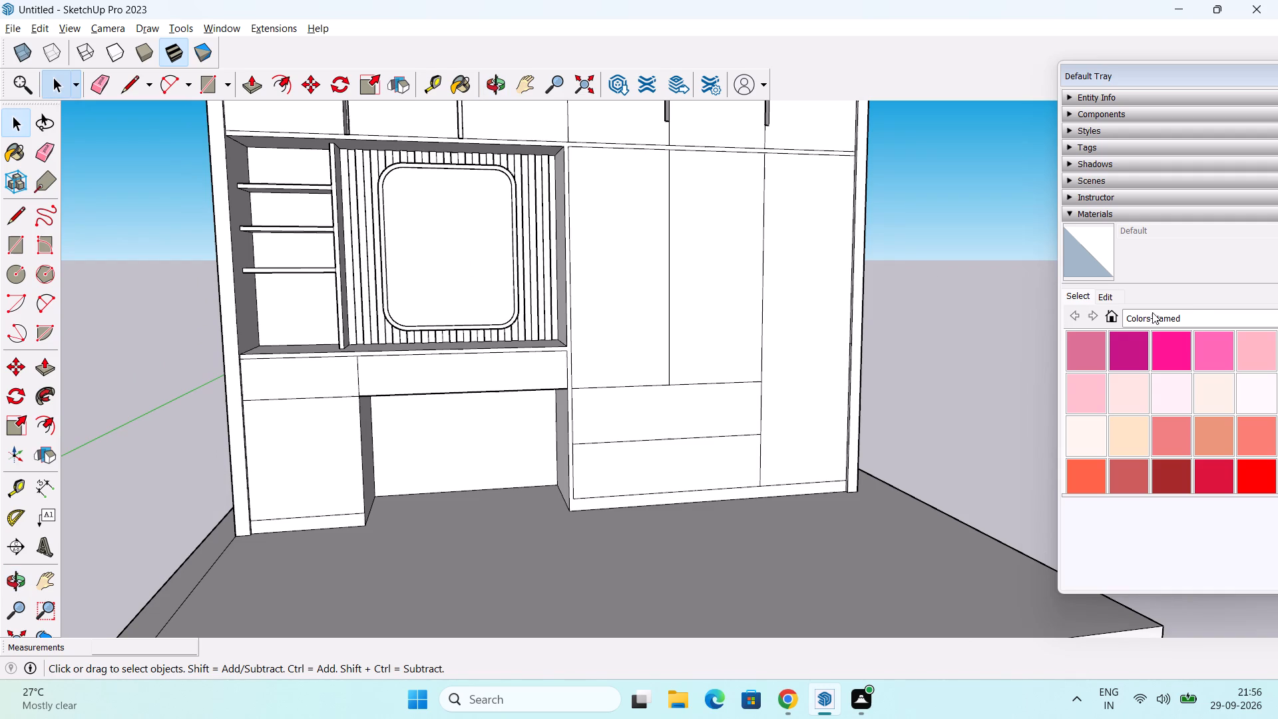
Paint the back face below the lowest recess shelf and the recess's outer side panel with Wood Cherry Original from the Wood materials.
click(1200, 318)
scroll(1238, 495, down, 5)
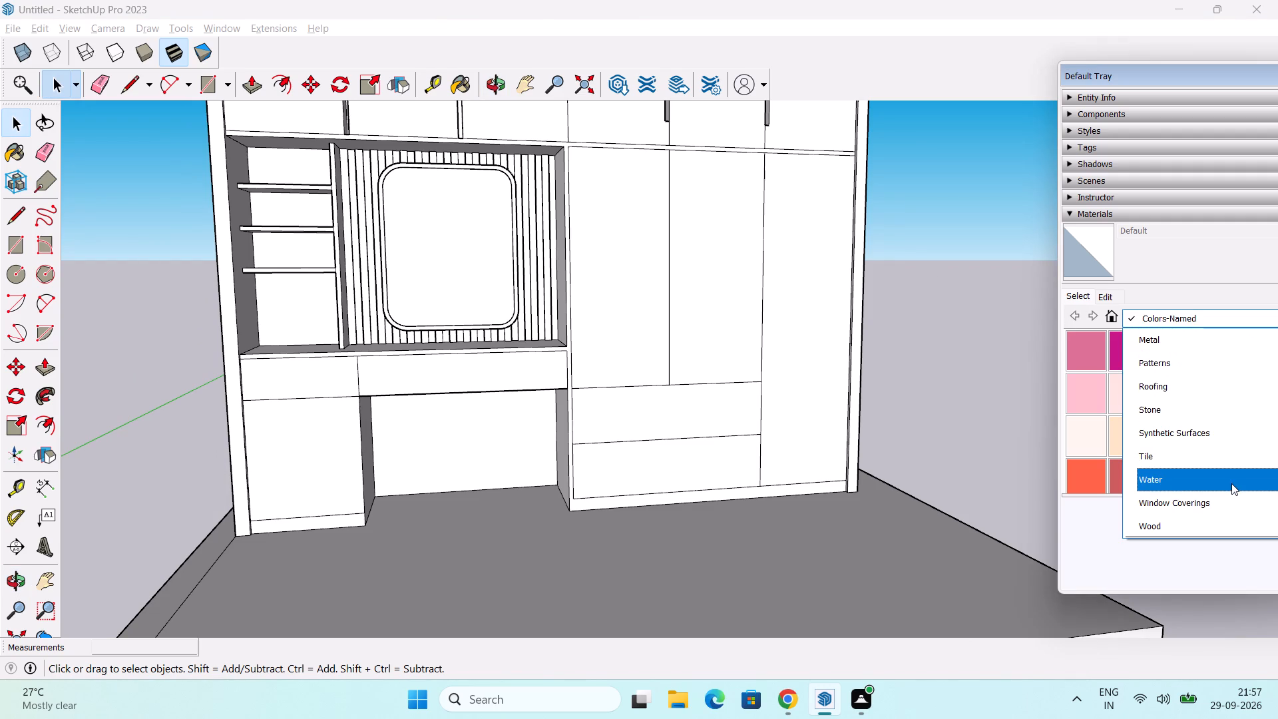
scroll(1231, 483, down, 5)
click(1222, 522)
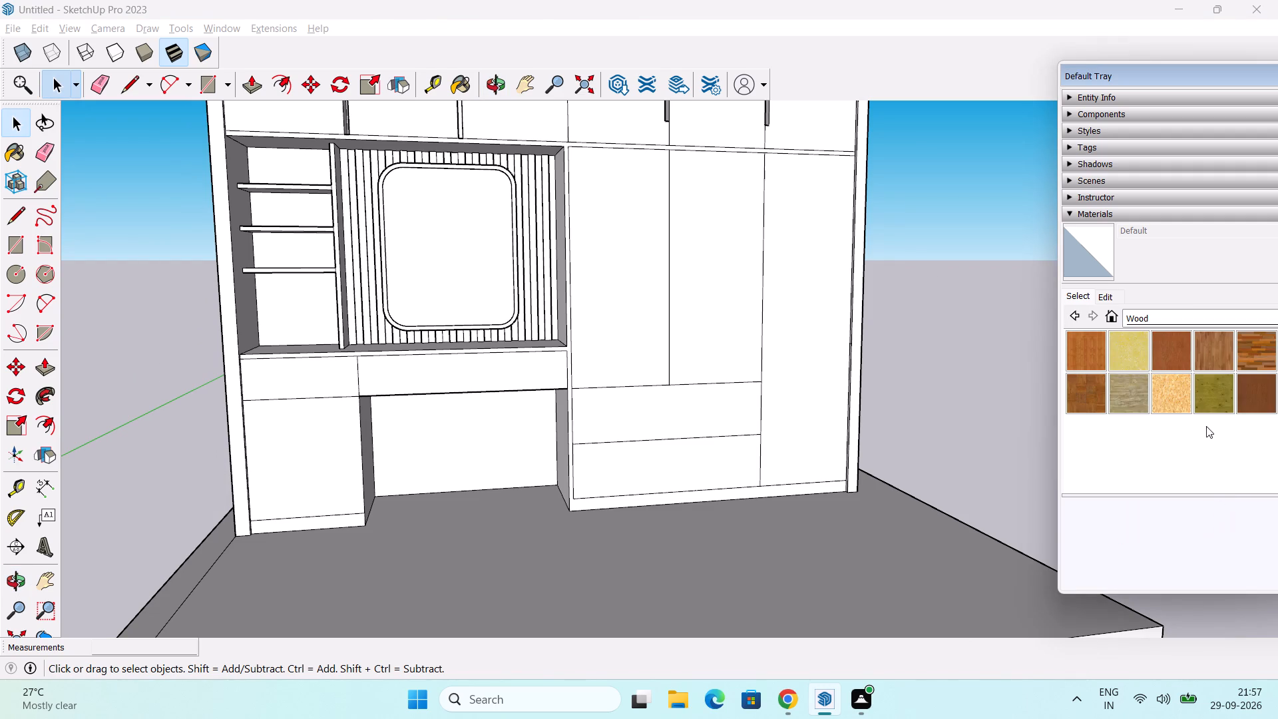
click(1257, 397)
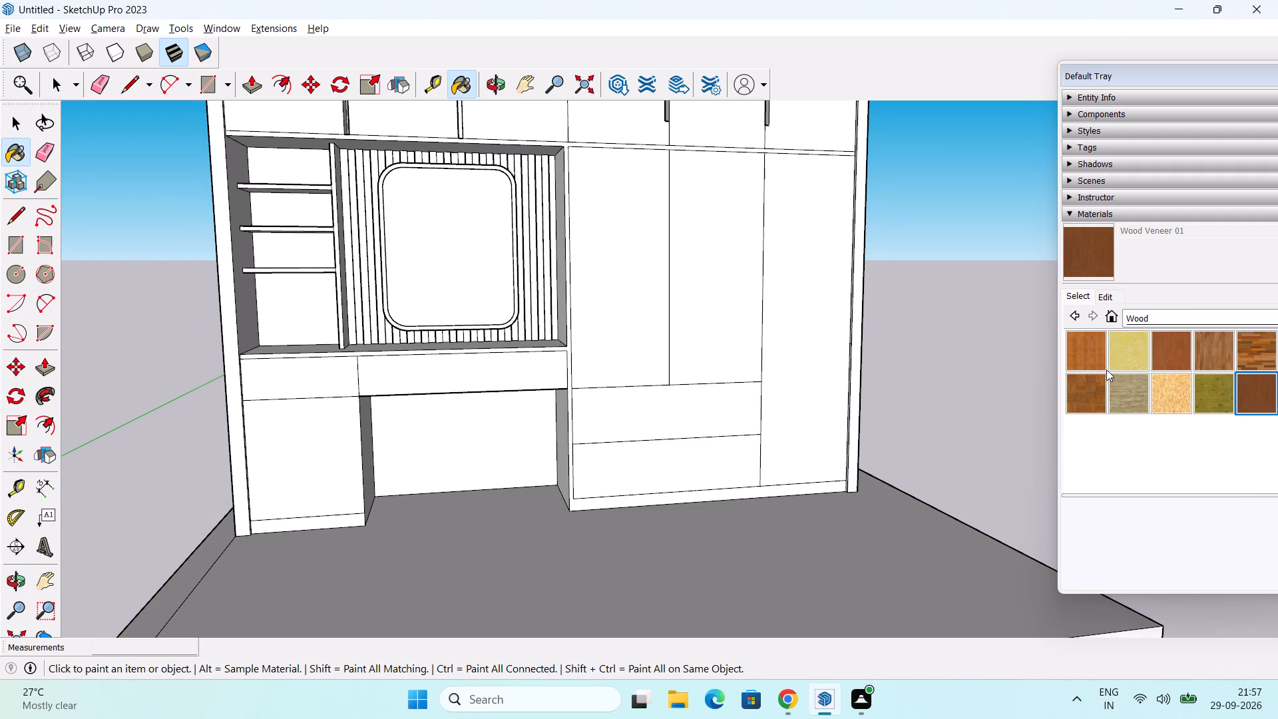
click(1181, 355)
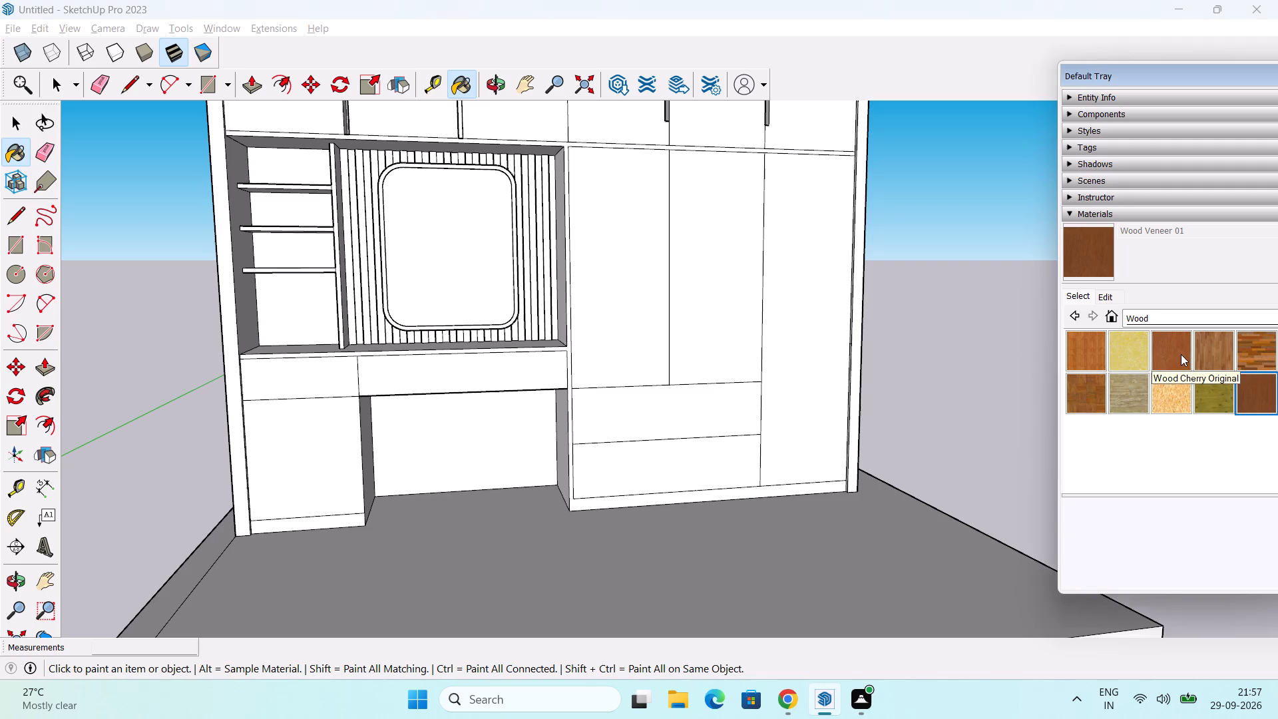
scroll(380, 292, up, 5)
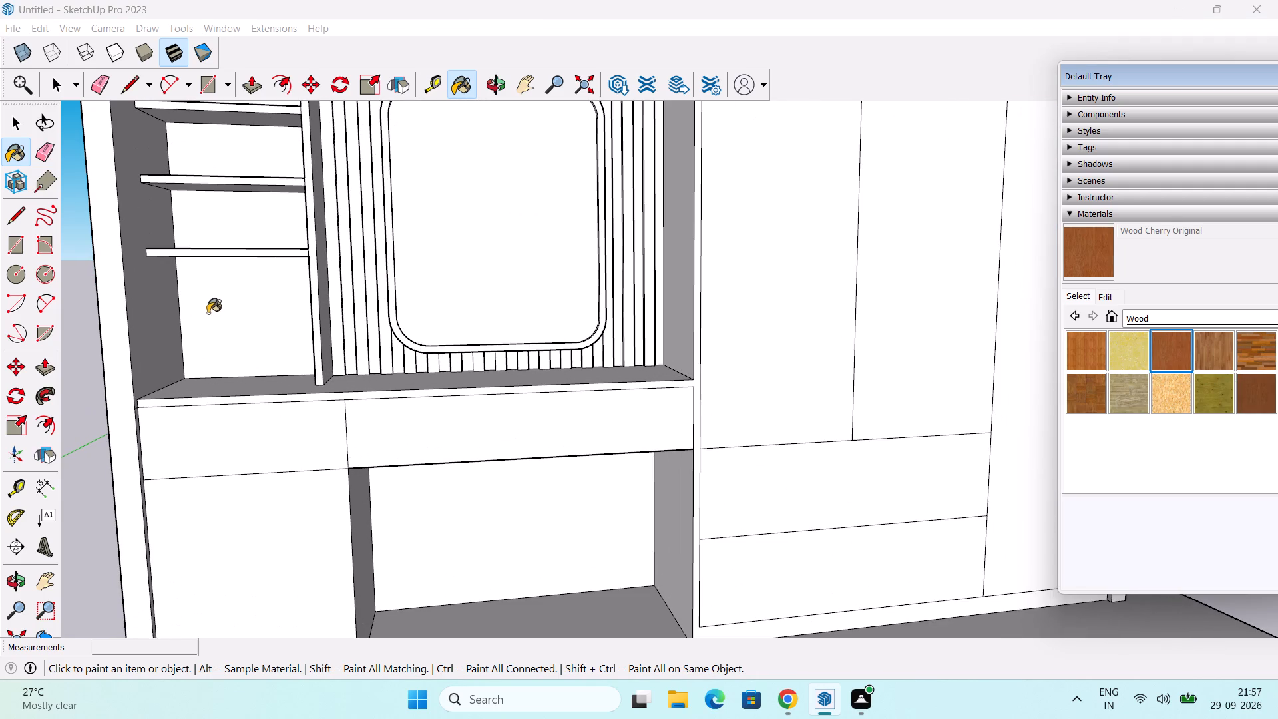
click(210, 311)
click(130, 320)
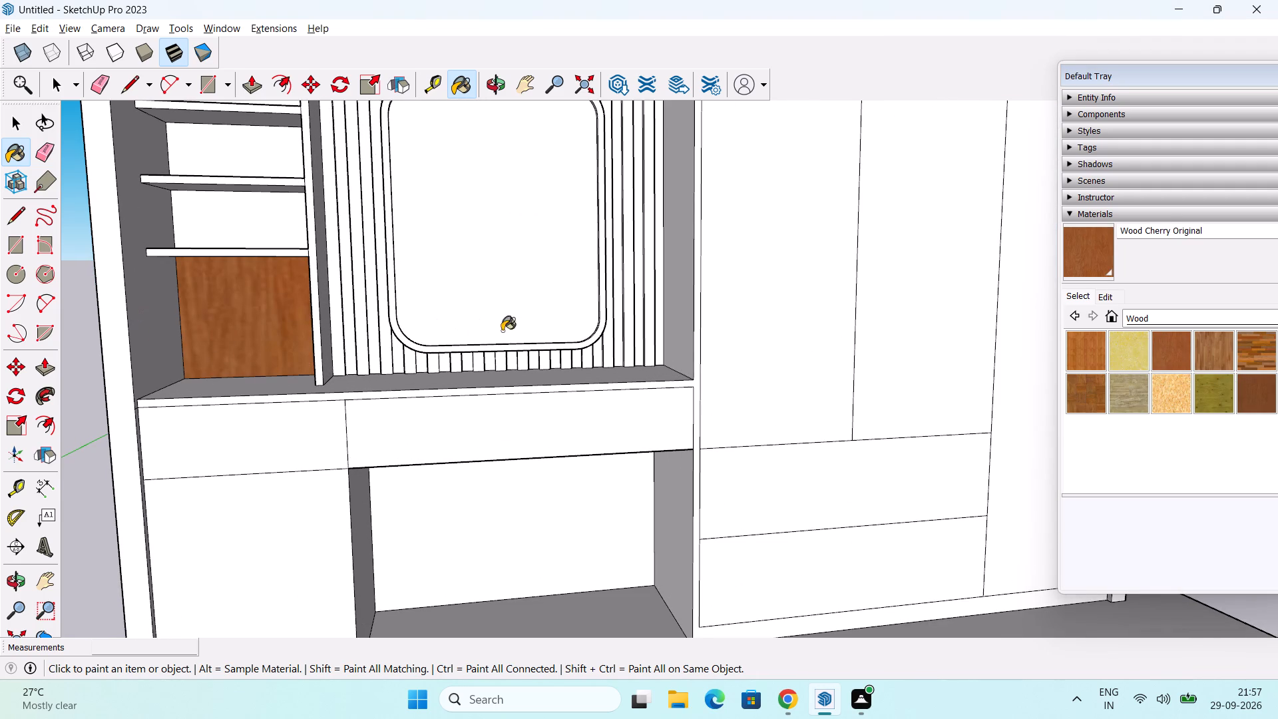
Raise the brightness of the Wood Cherry Original material slightly.
click(1107, 298)
click(1147, 367)
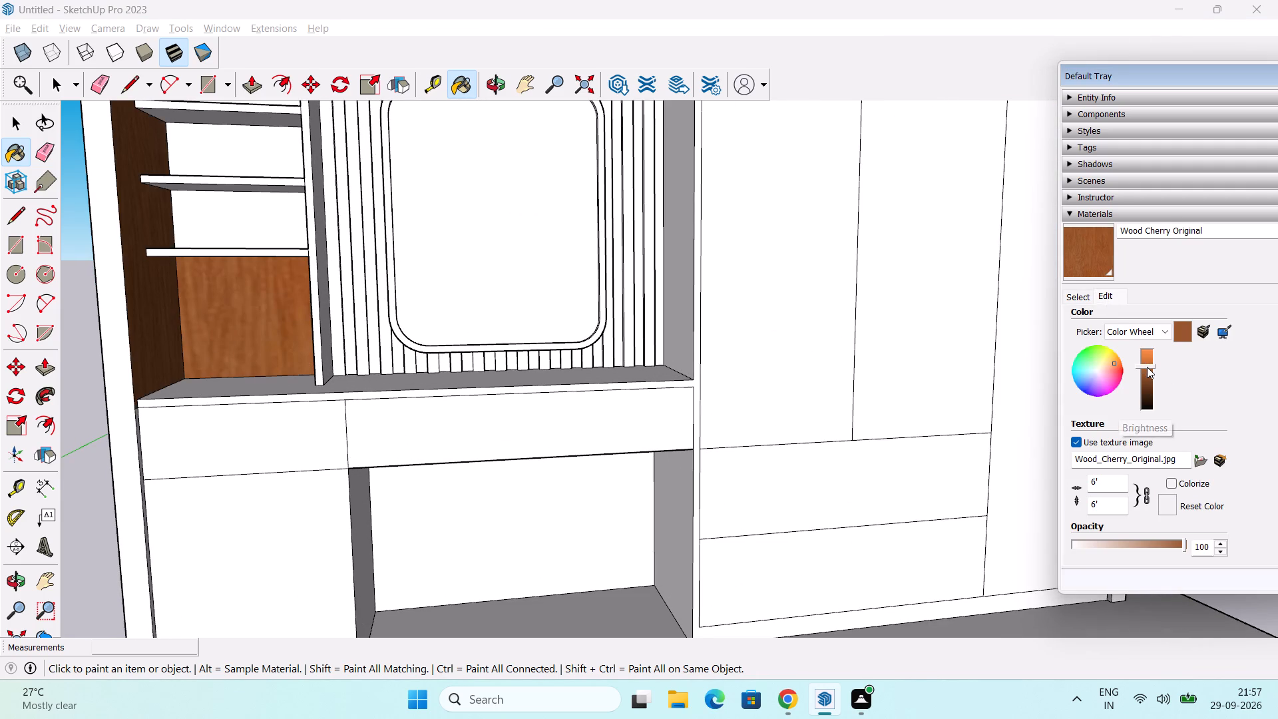
middle_drag(232, 343, 33, 355)
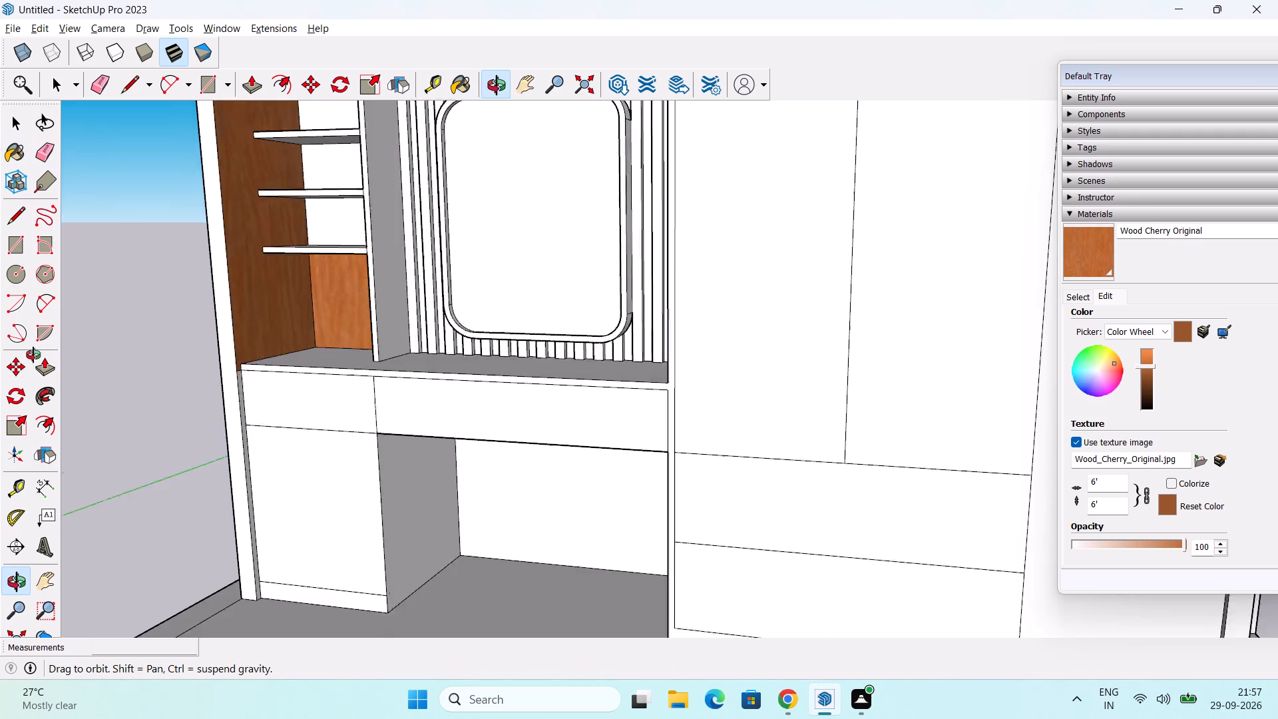
Paint the shelf divider's inner faces between the shelves and its front edge with Wood Cherry Original.
middle_drag(33, 355, 0, 346)
scroll(310, 290, up, 2)
scroll(314, 286, down, 6)
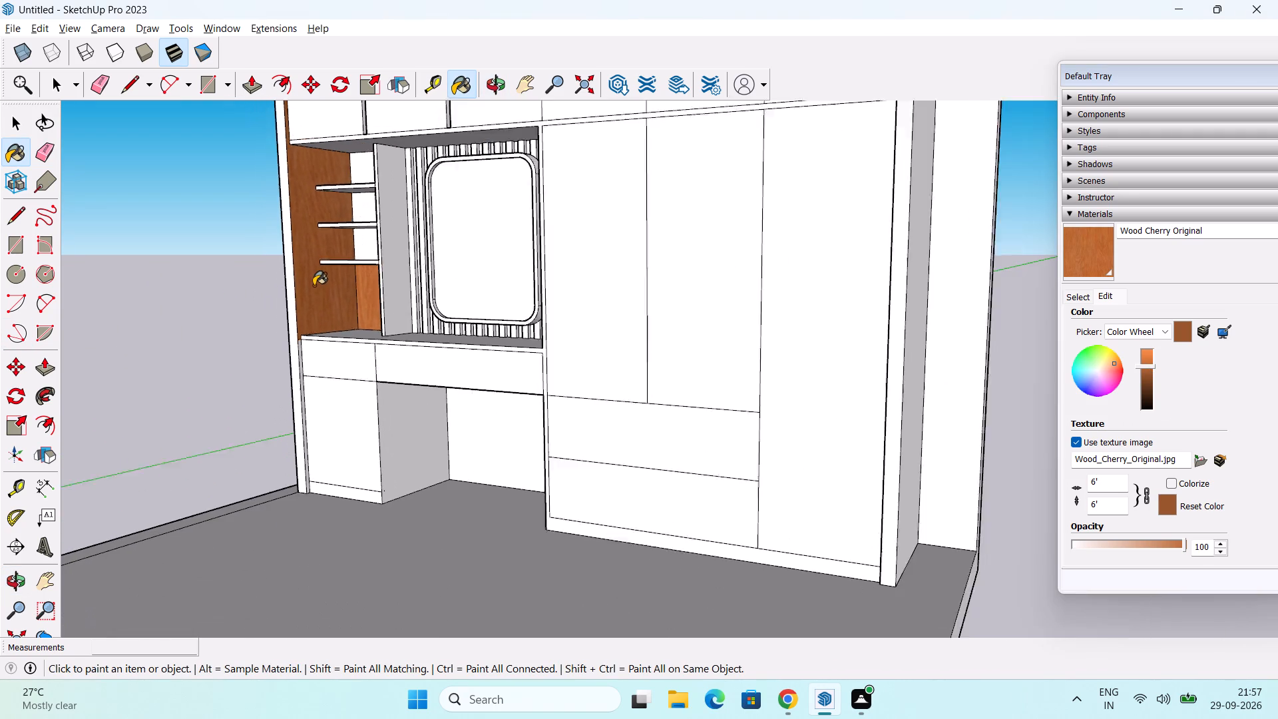
scroll(314, 286, down, 1)
click(395, 264)
middle_drag(366, 301, 815, 338)
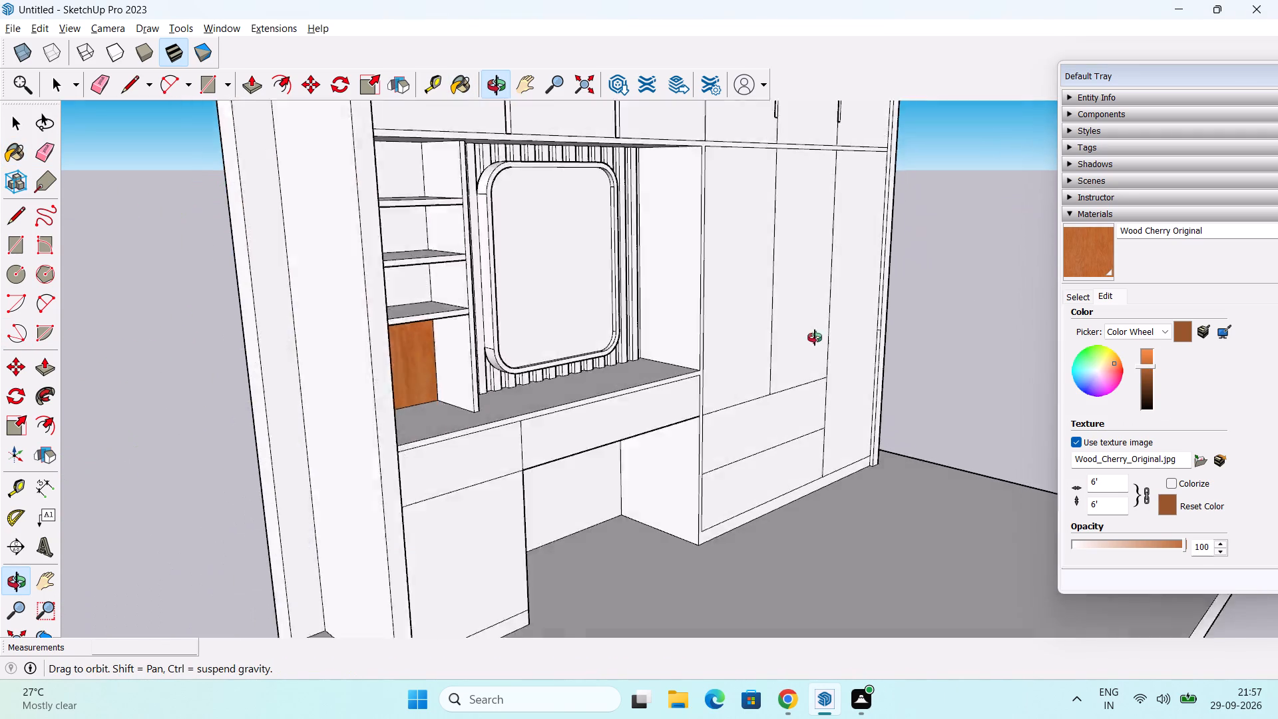
middle_drag(815, 338, 836, 338)
click(497, 186)
click(517, 232)
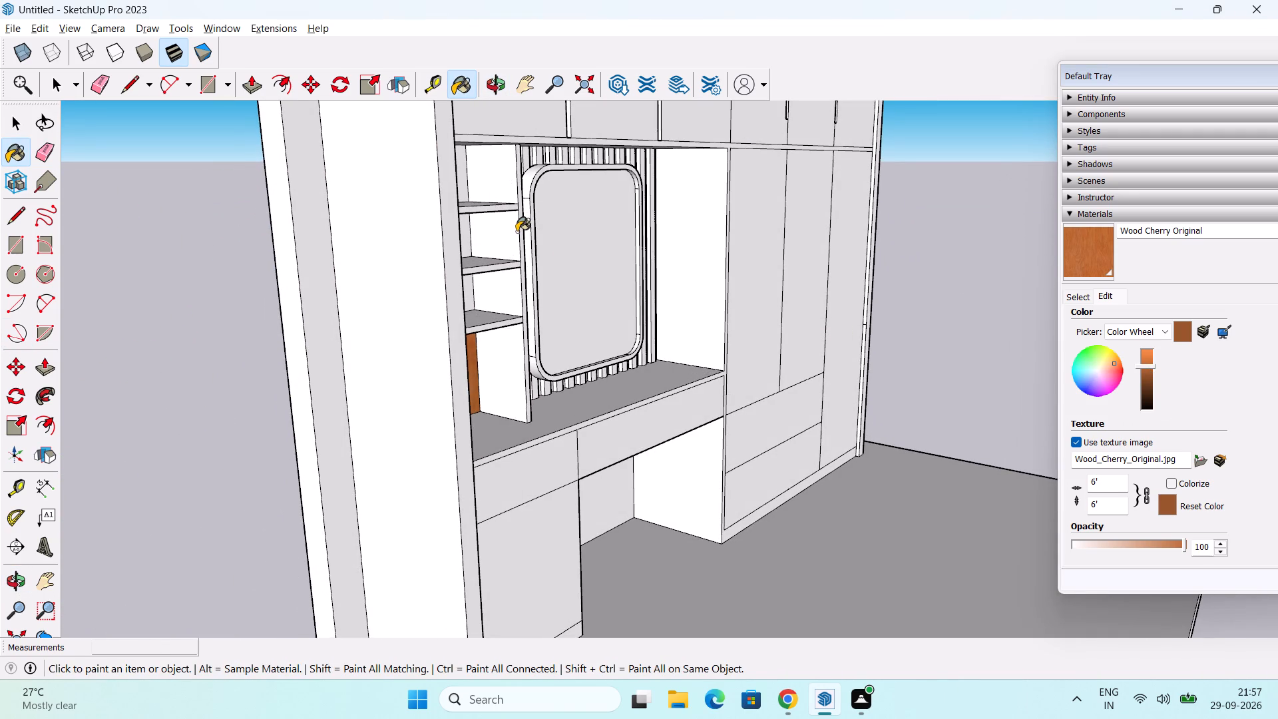
click(516, 281)
click(513, 371)
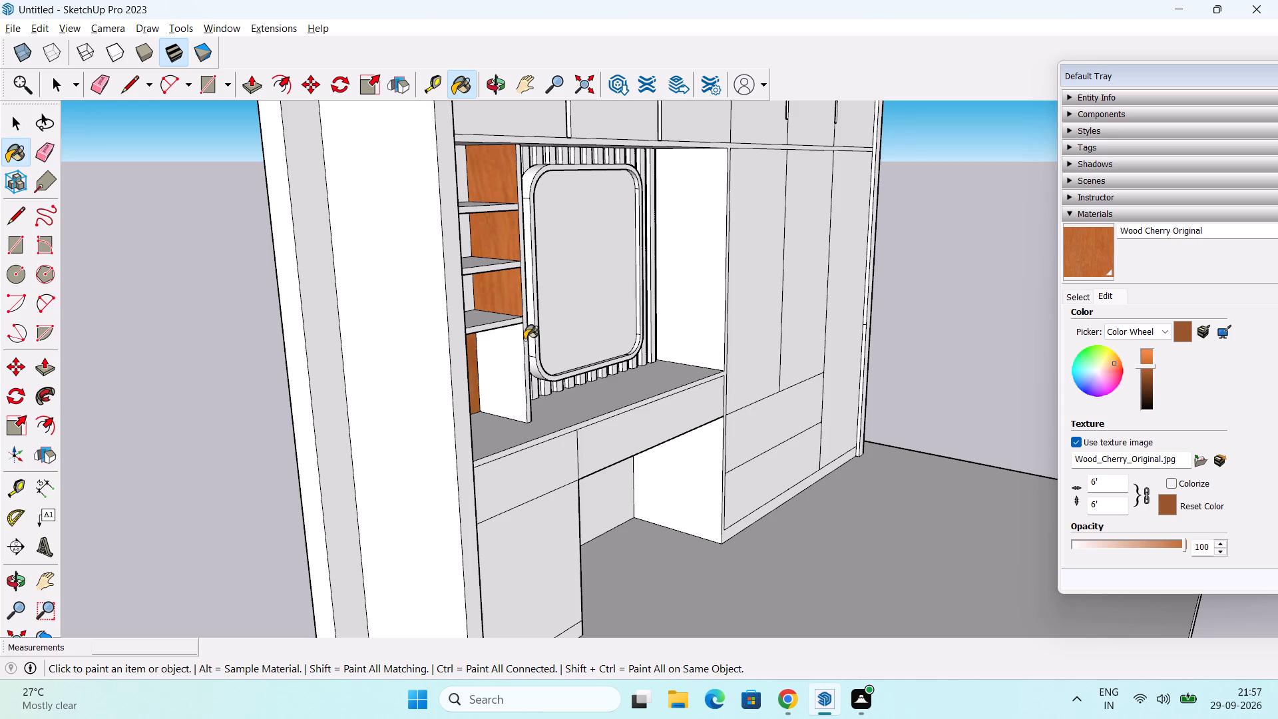
scroll(526, 332, up, 9)
click(525, 326)
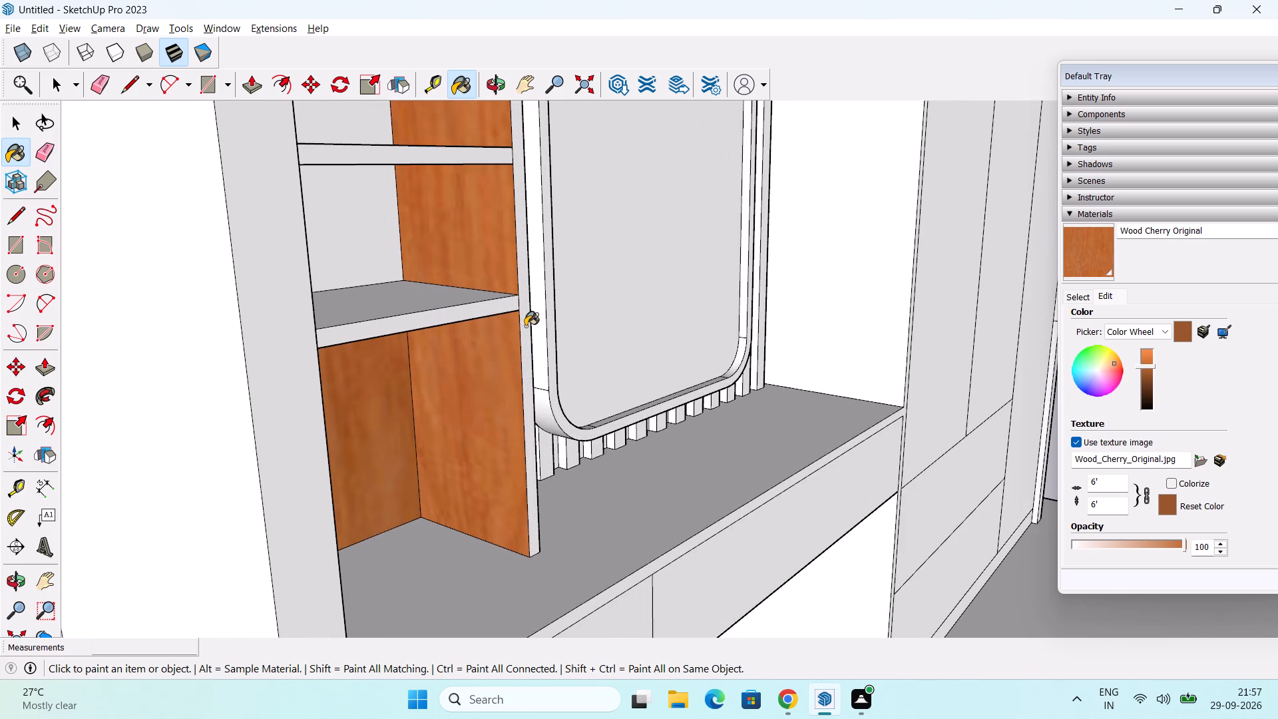
Paint the two lower shelves' top faces, the back faces above them and all three shelves' front edges with Wood Cherry Original.
scroll(526, 326, down, 3)
middle_drag(433, 304, 296, 358)
click(327, 324)
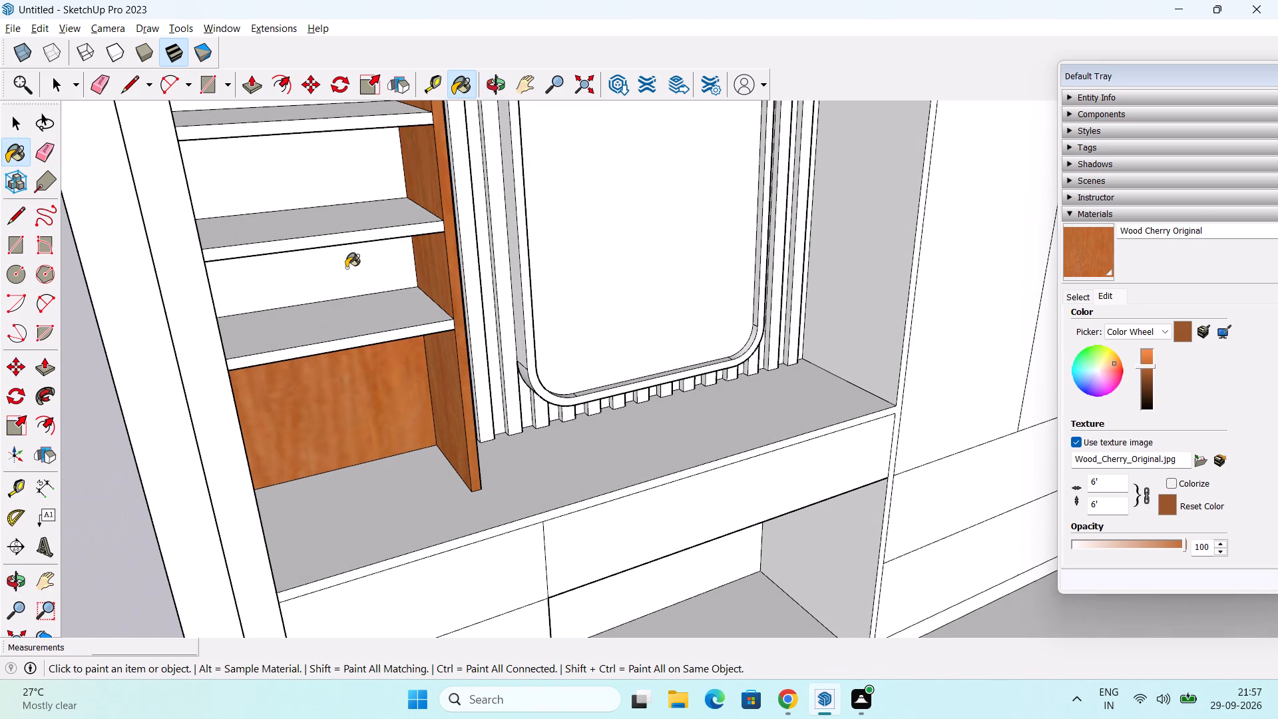
click(355, 214)
click(355, 266)
click(360, 185)
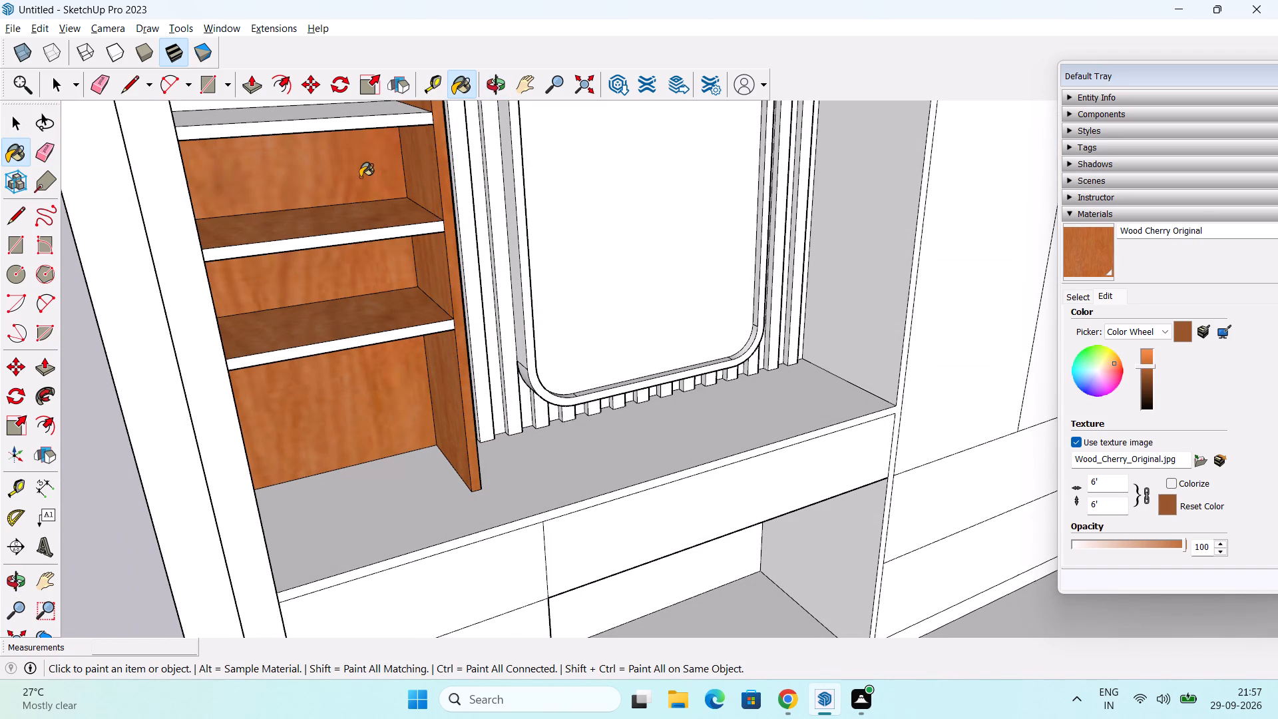
click(365, 122)
click(360, 236)
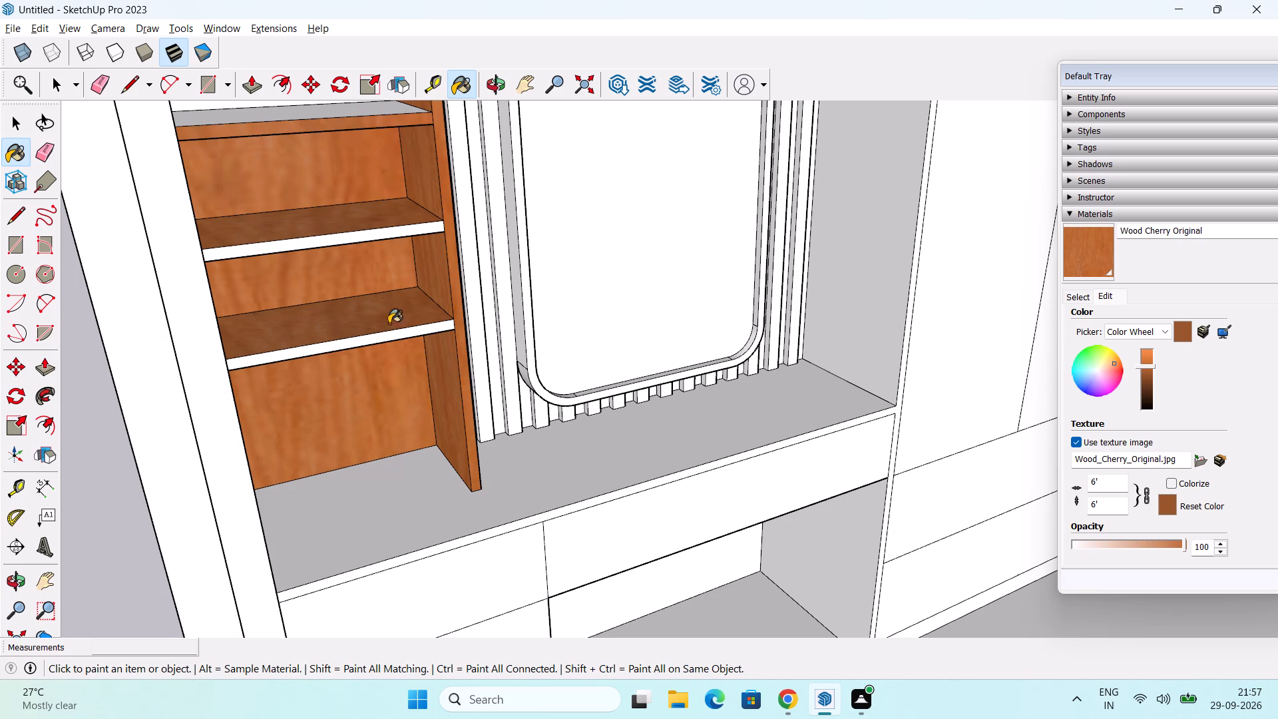
click(392, 336)
Paint the undersides of the middle and lowest recess shelves with Wood Cherry Original.
middle_drag(410, 395, 303, 294)
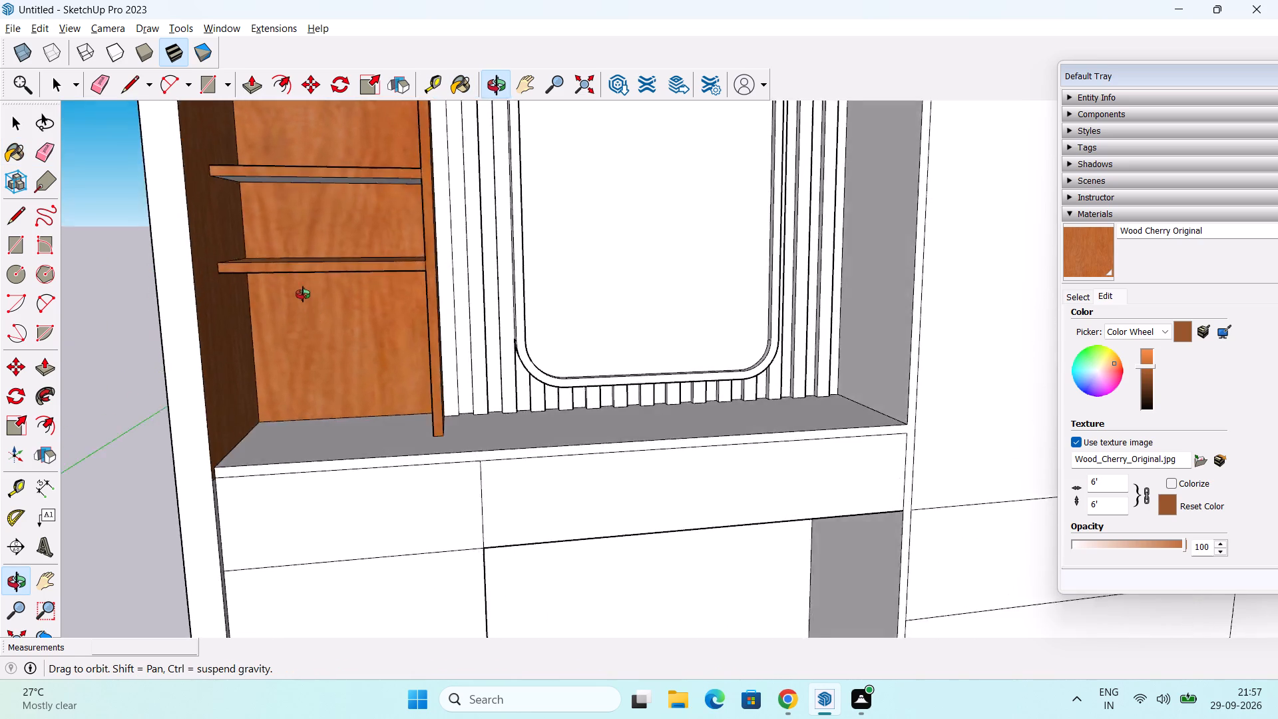
middle_drag(303, 294, 329, 181)
click(361, 156)
click(351, 238)
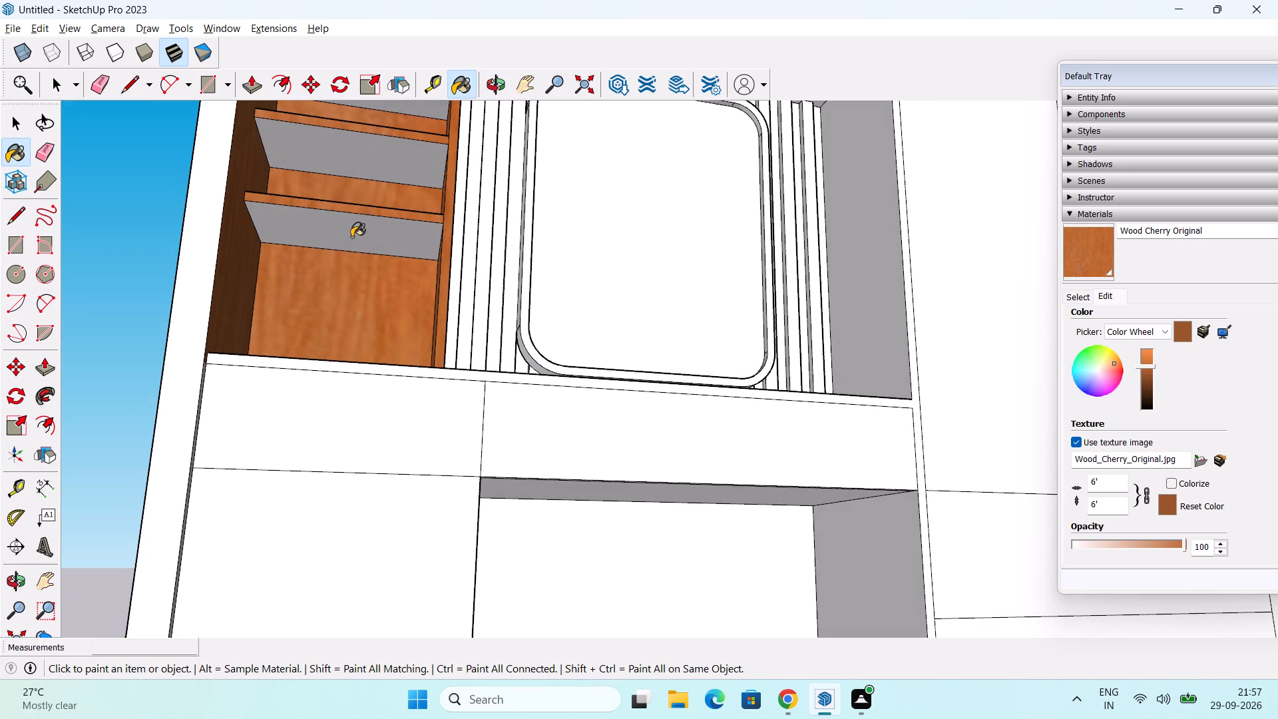
Paint the uppermost compartment's back face, the recess ceiling, and the top shelf's underside and top face with Wood Cherry Original.
scroll(347, 203, down, 2)
middle_drag(373, 193, 389, 274)
shift+middle_drag(404, 198, 424, 511)
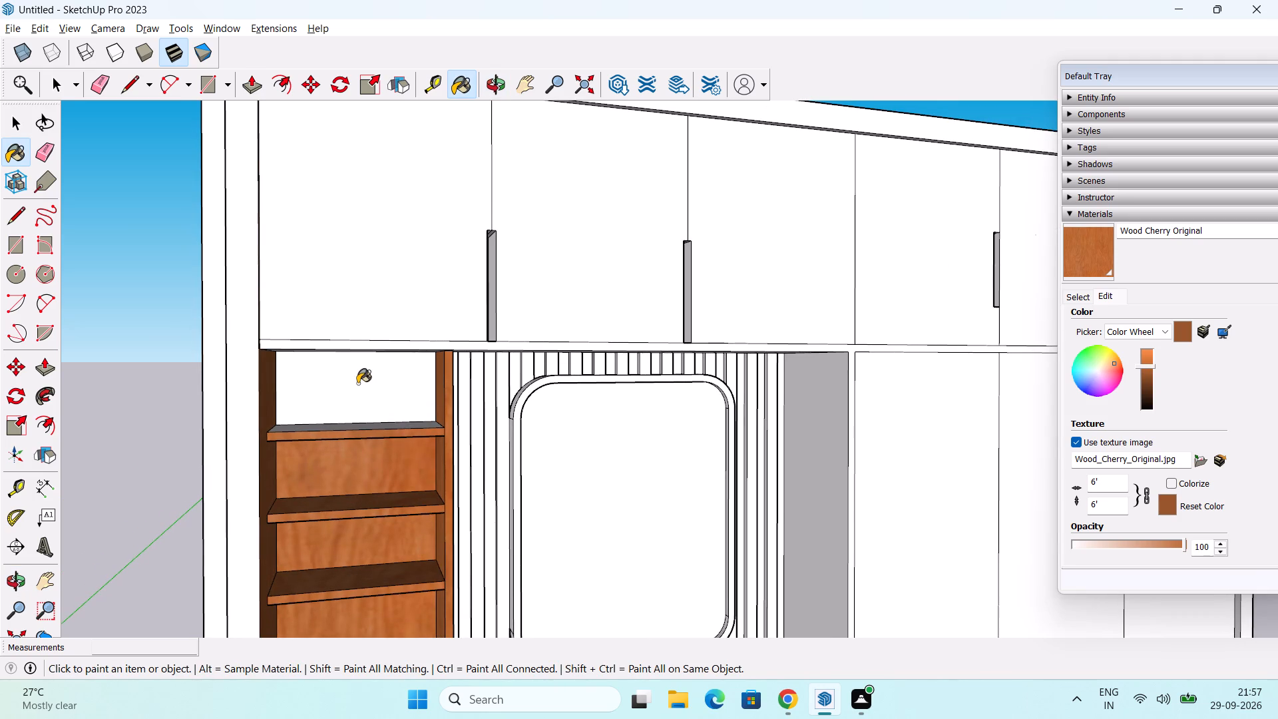
click(357, 383)
middle_drag(403, 419, 416, 275)
scroll(416, 275, down, 1)
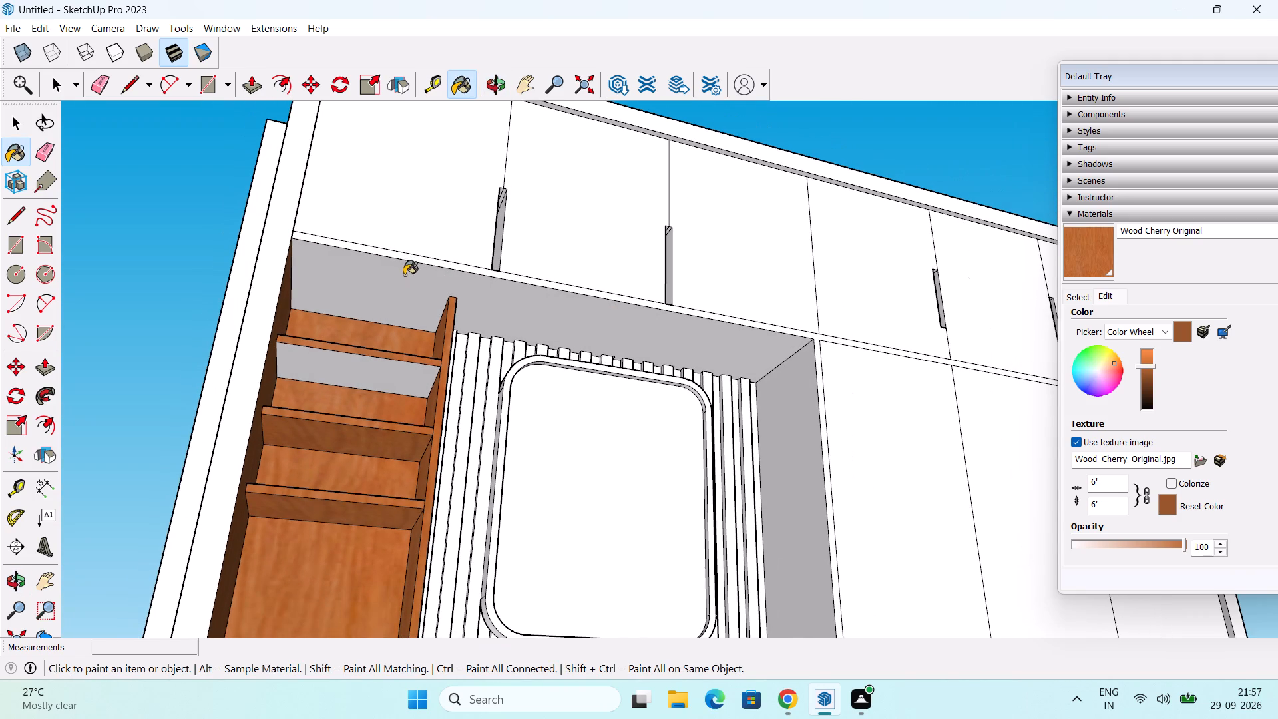
click(404, 275)
click(396, 370)
middle_drag(413, 347, 341, 443)
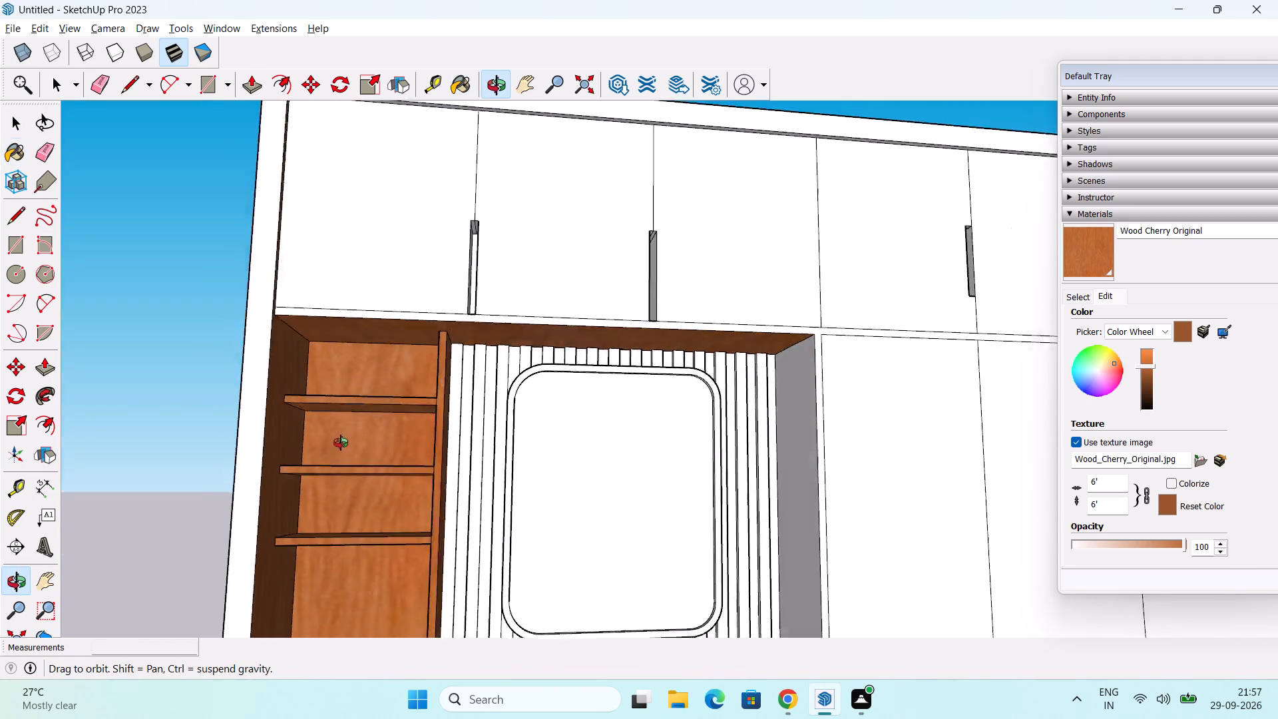
middle_drag(341, 443, 306, 698)
scroll(371, 419, up, 6)
click(389, 409)
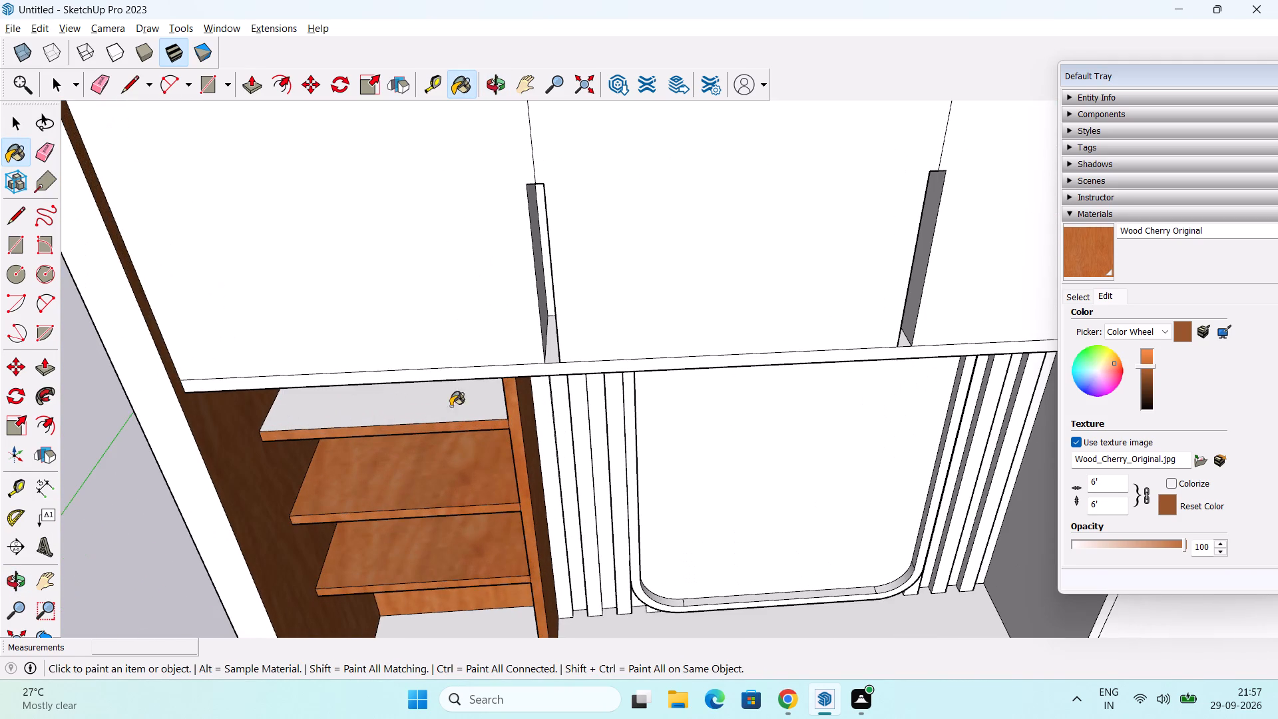
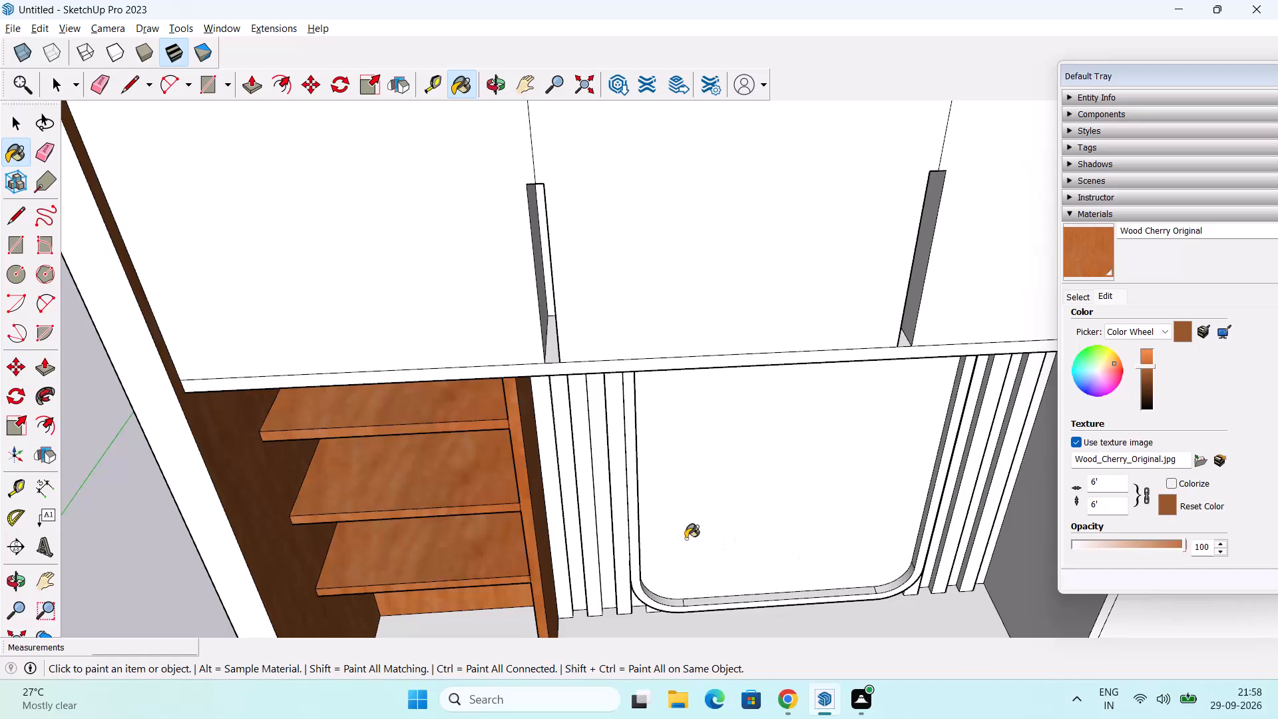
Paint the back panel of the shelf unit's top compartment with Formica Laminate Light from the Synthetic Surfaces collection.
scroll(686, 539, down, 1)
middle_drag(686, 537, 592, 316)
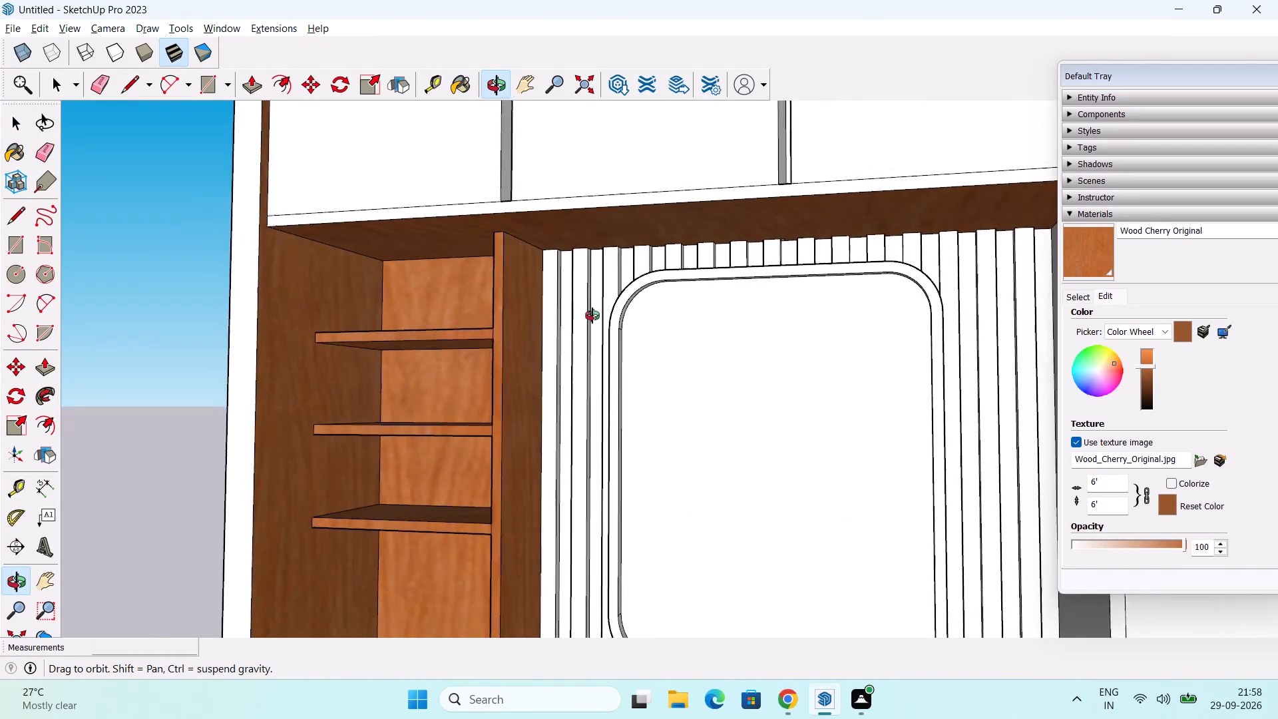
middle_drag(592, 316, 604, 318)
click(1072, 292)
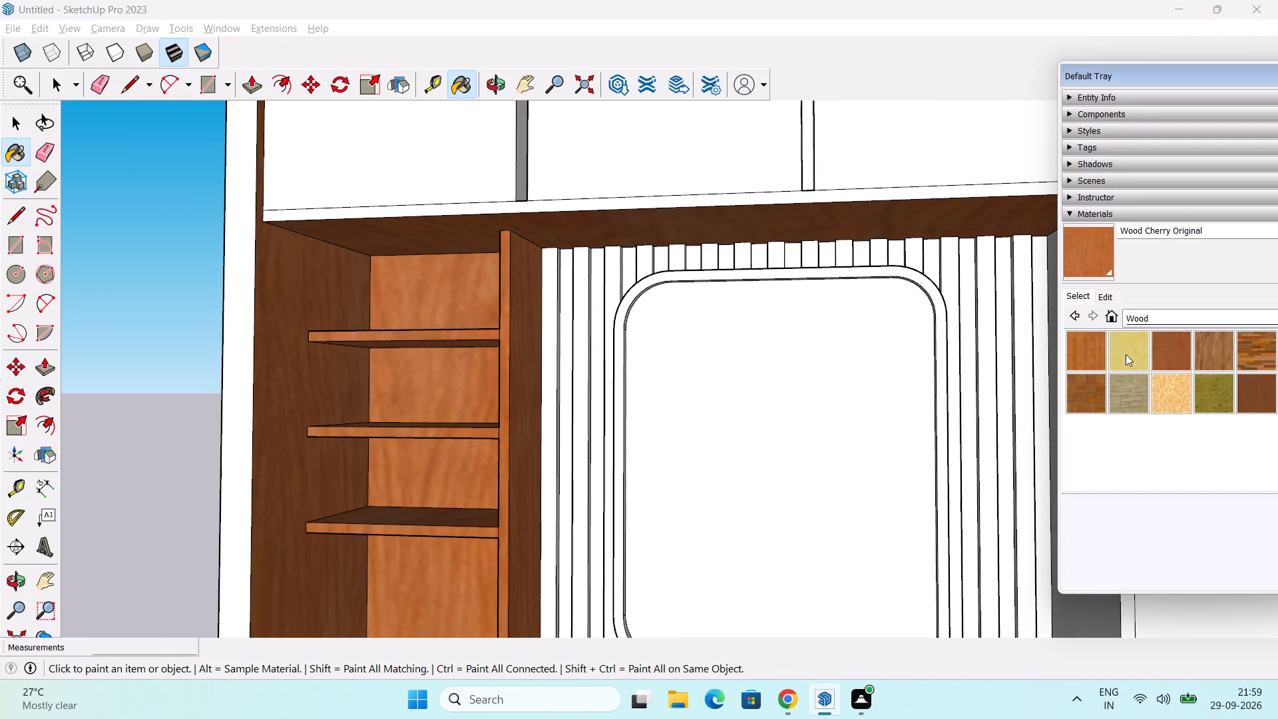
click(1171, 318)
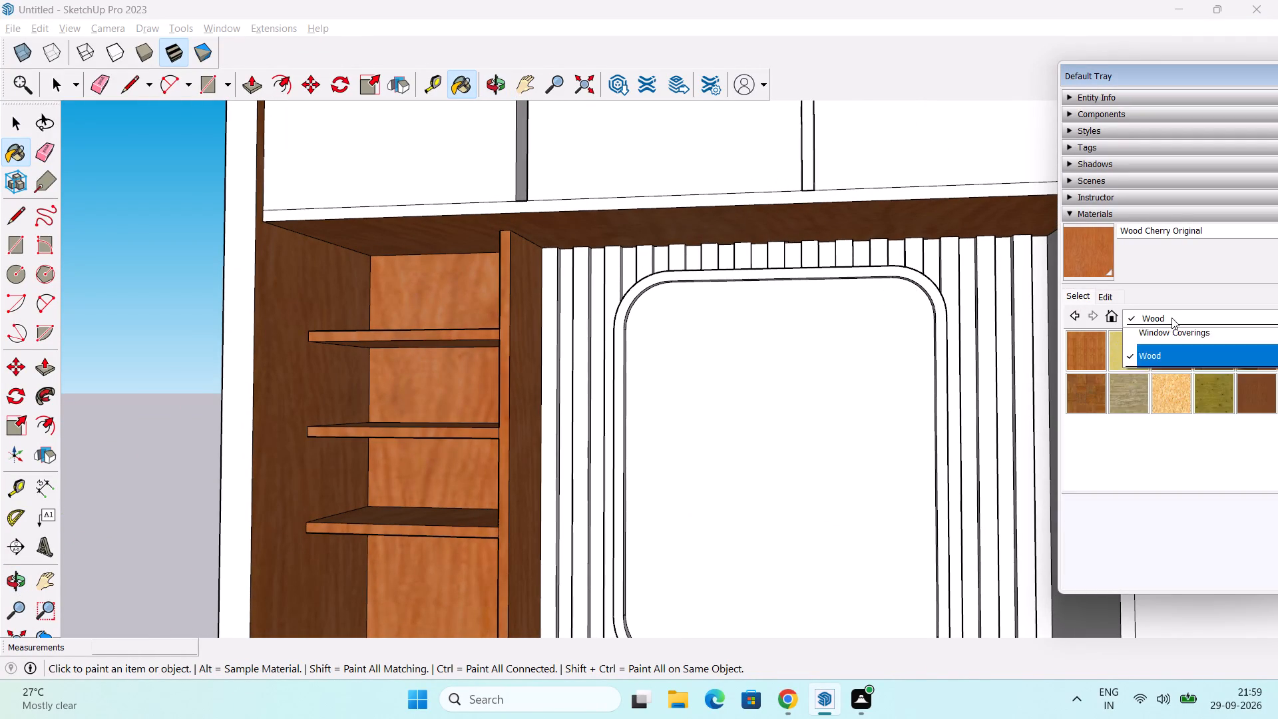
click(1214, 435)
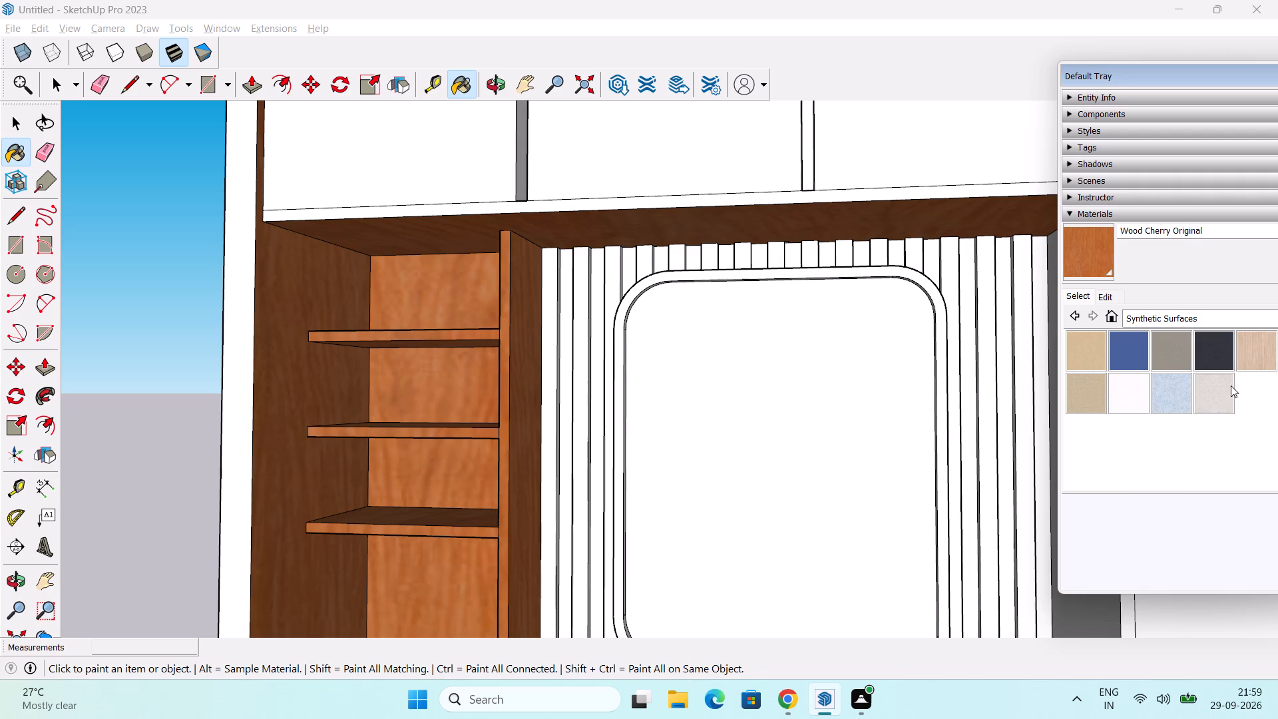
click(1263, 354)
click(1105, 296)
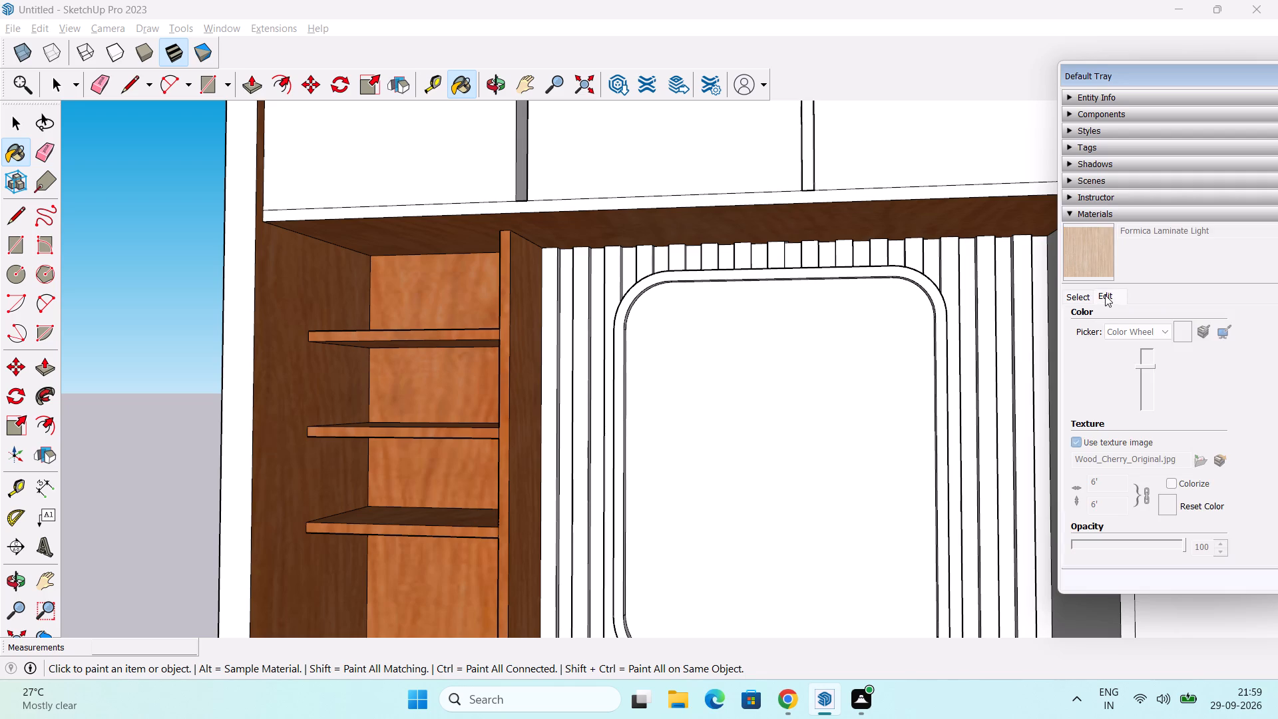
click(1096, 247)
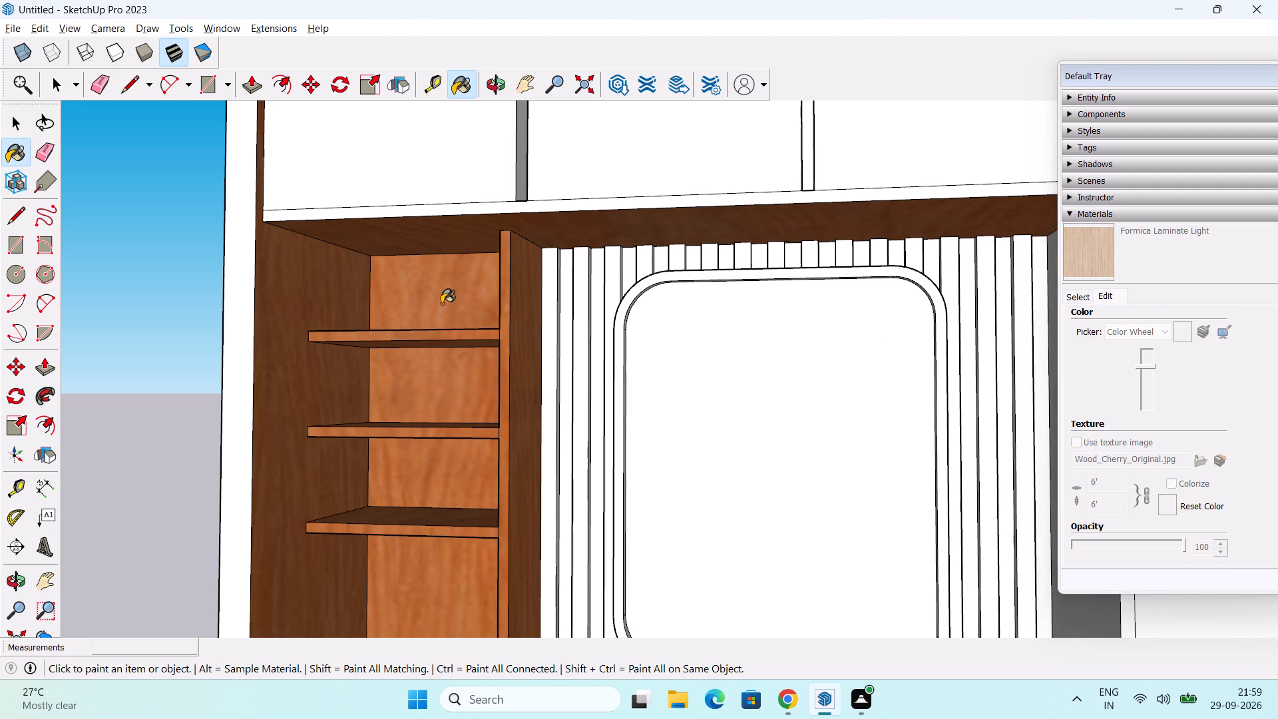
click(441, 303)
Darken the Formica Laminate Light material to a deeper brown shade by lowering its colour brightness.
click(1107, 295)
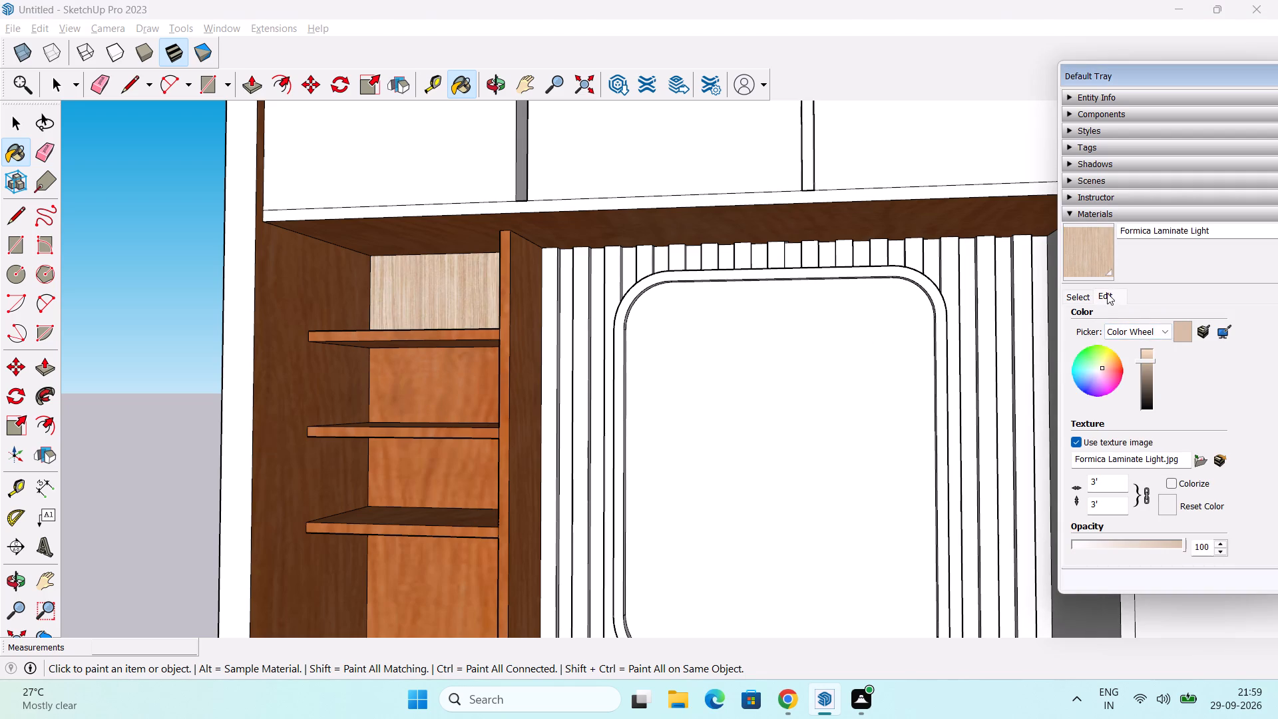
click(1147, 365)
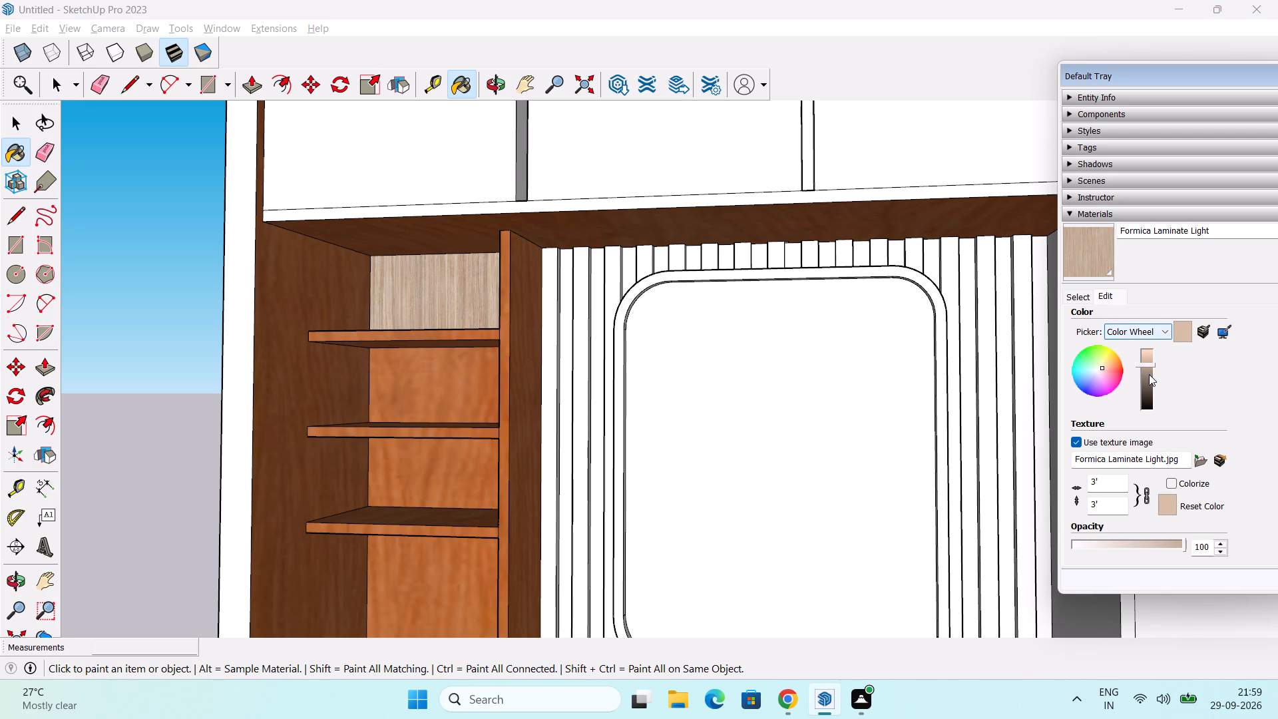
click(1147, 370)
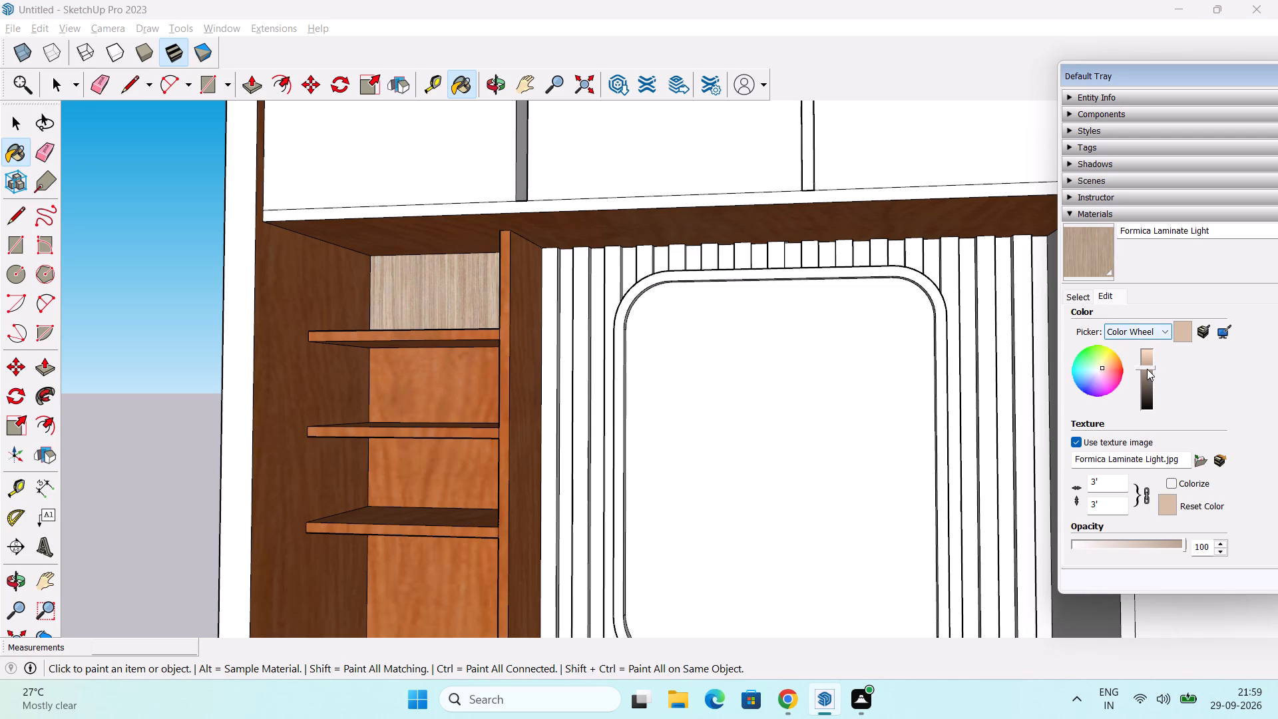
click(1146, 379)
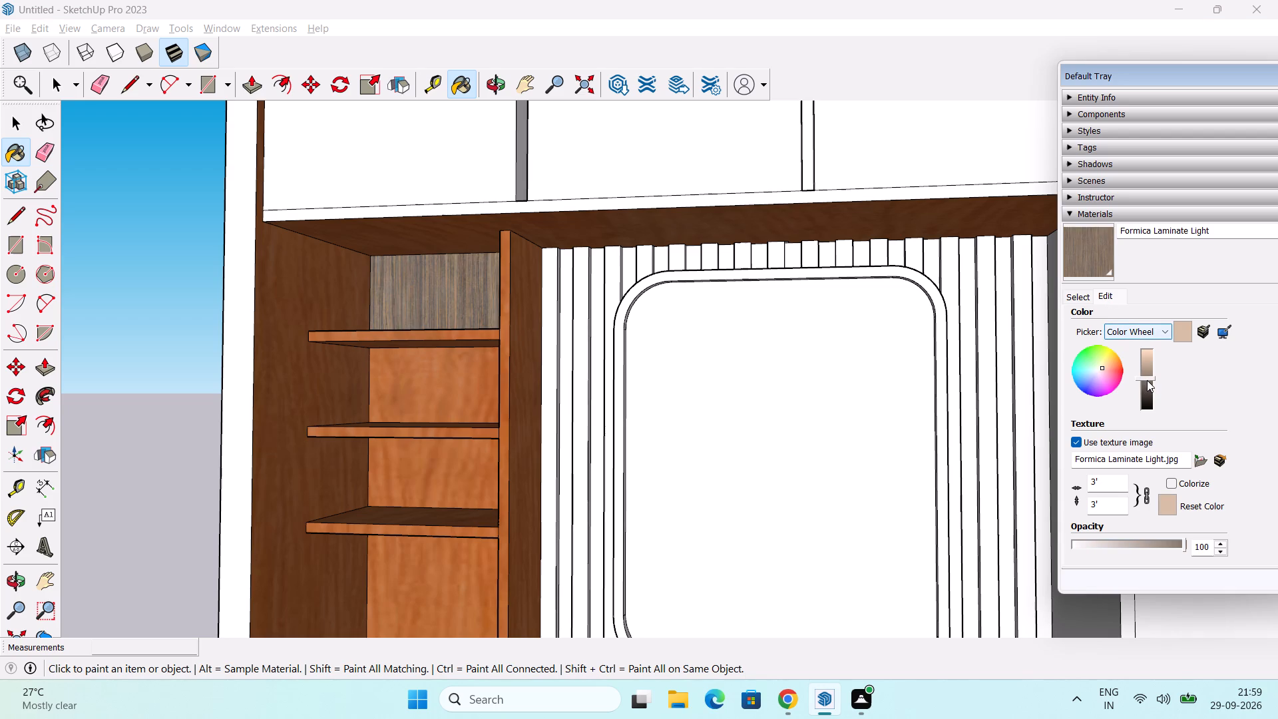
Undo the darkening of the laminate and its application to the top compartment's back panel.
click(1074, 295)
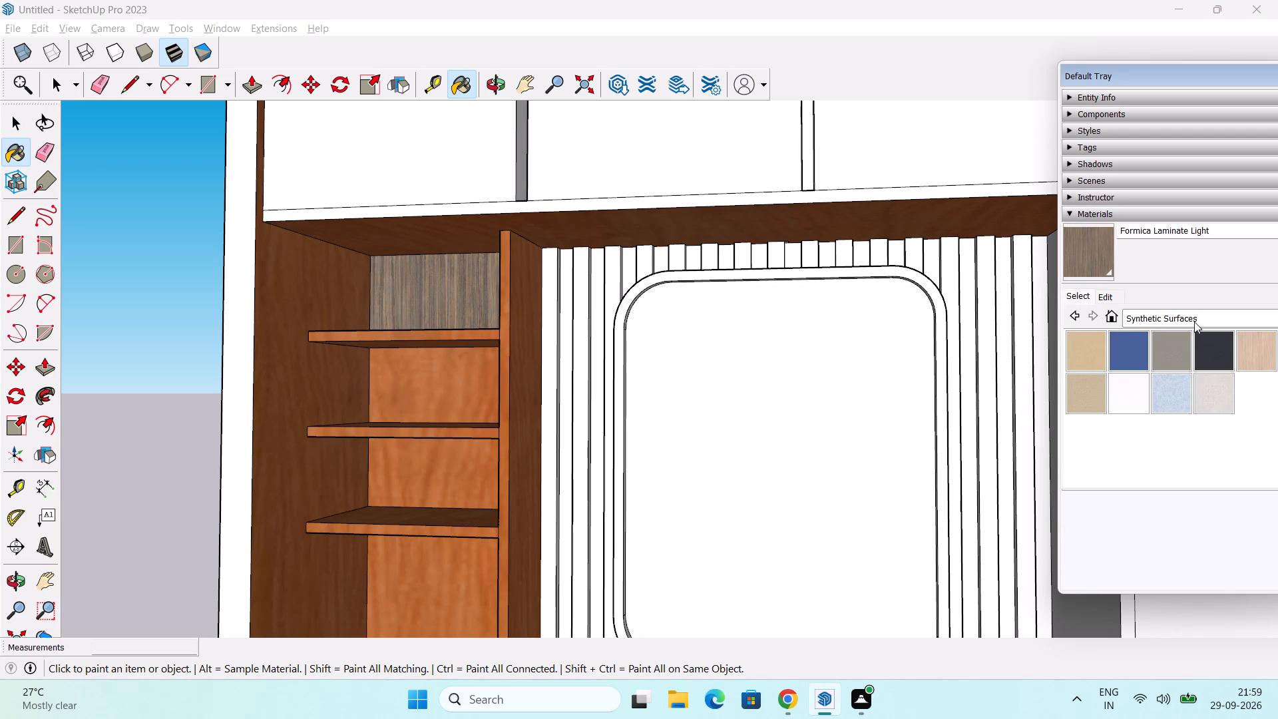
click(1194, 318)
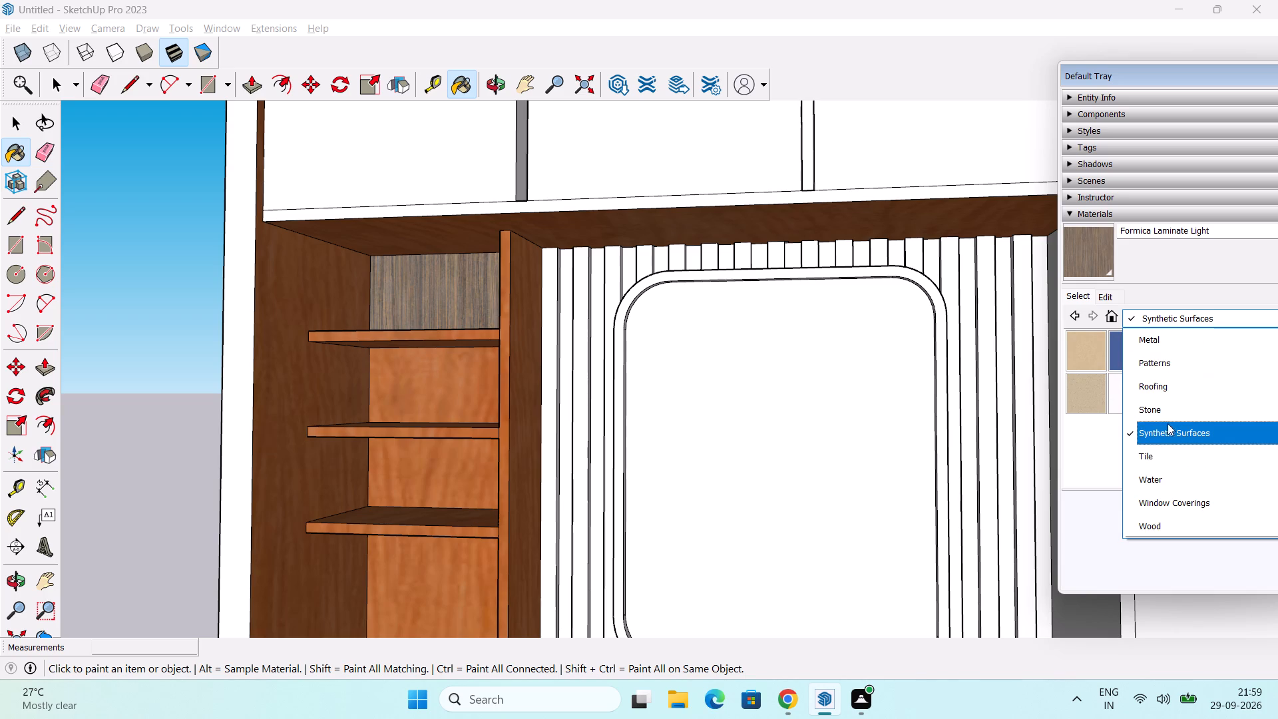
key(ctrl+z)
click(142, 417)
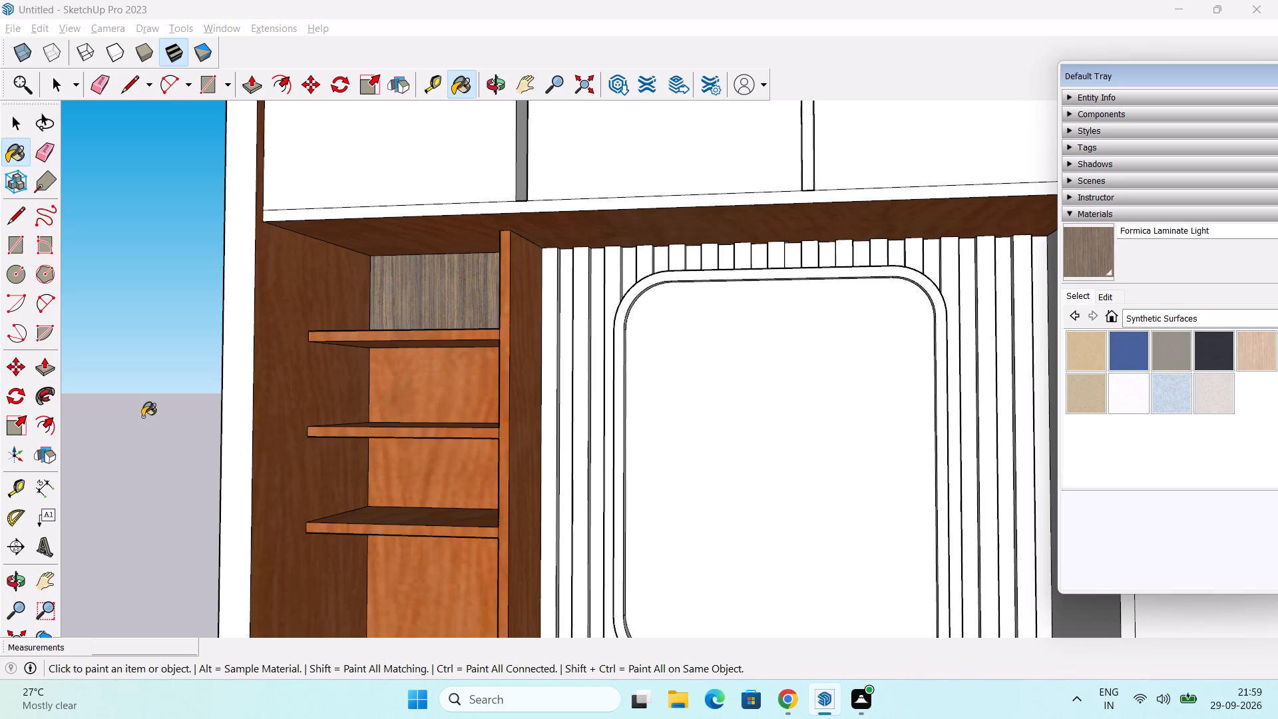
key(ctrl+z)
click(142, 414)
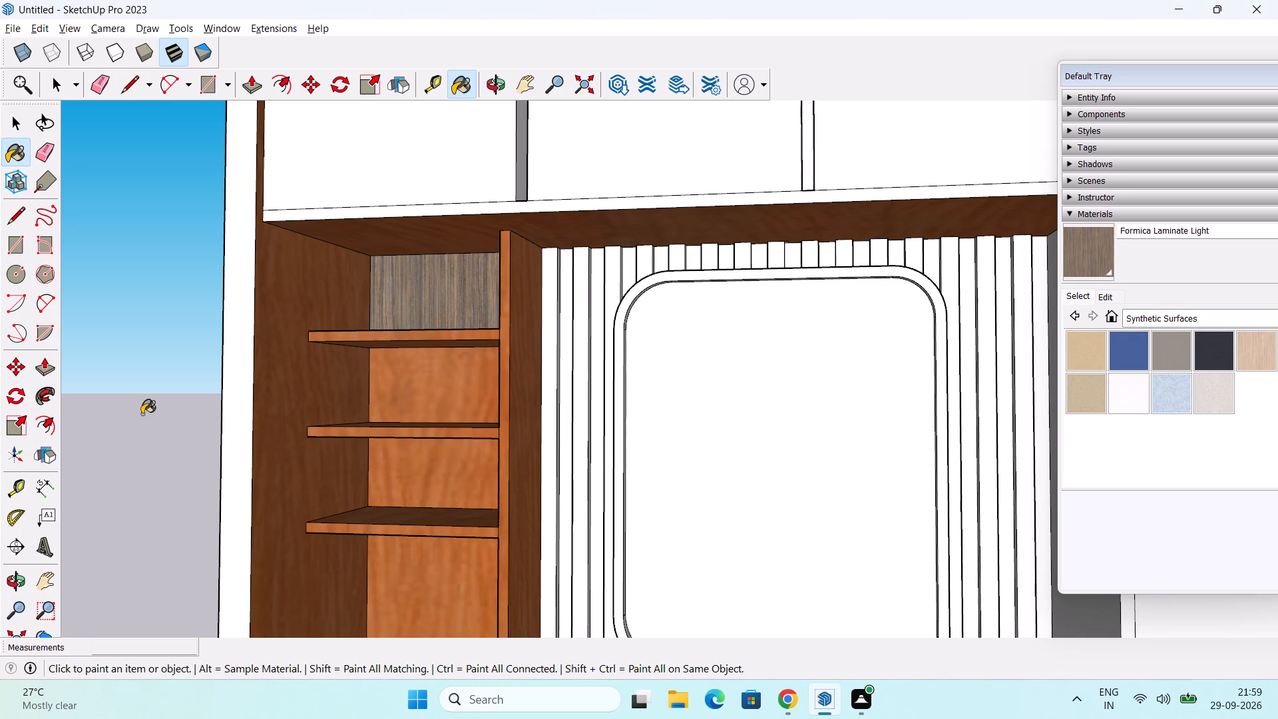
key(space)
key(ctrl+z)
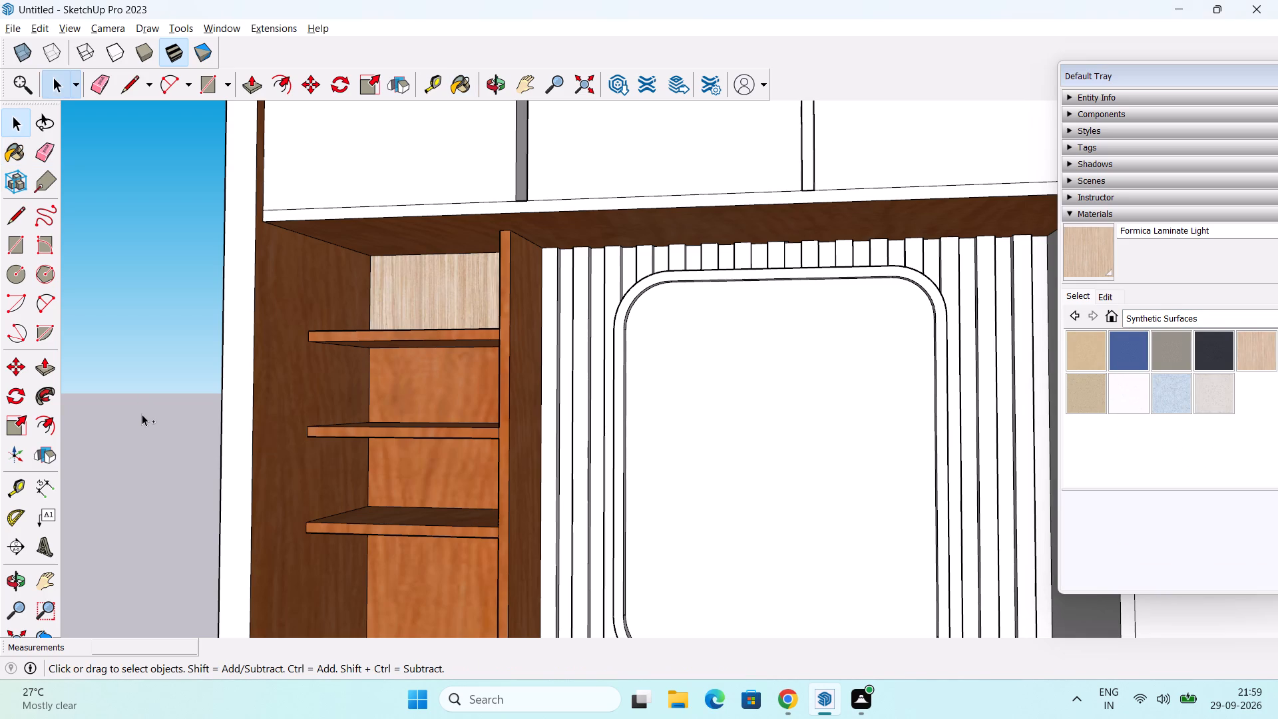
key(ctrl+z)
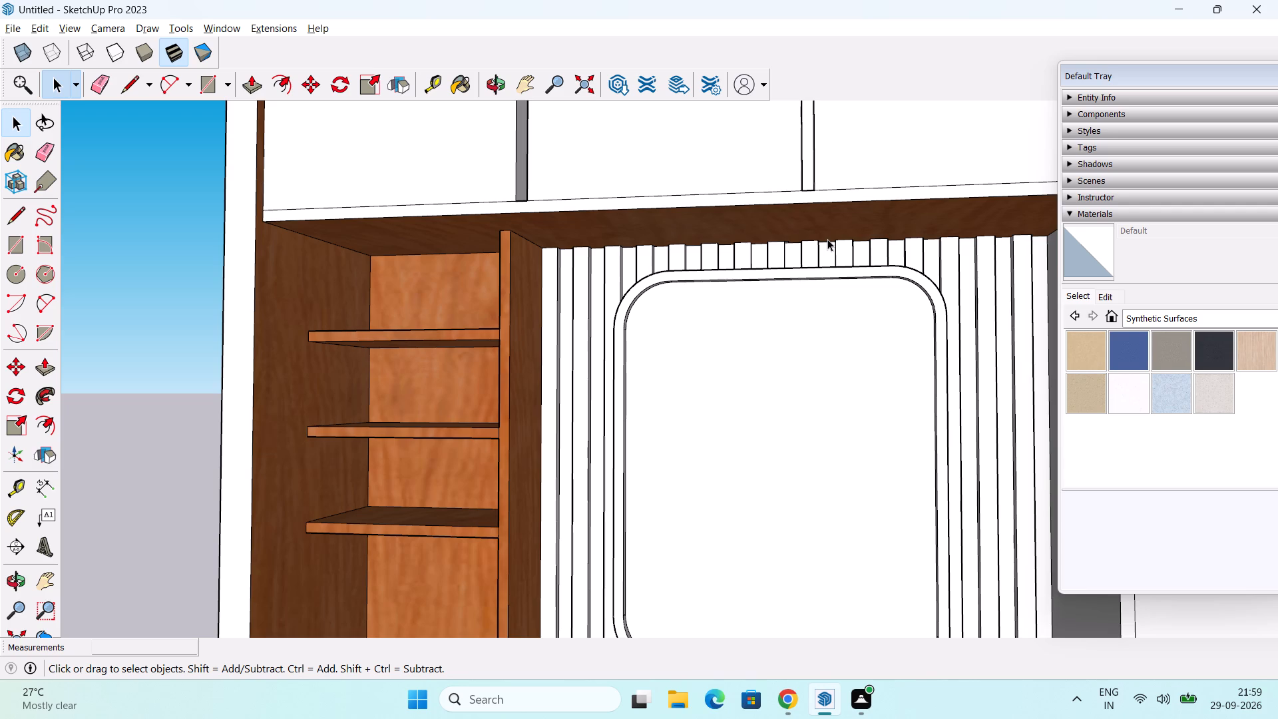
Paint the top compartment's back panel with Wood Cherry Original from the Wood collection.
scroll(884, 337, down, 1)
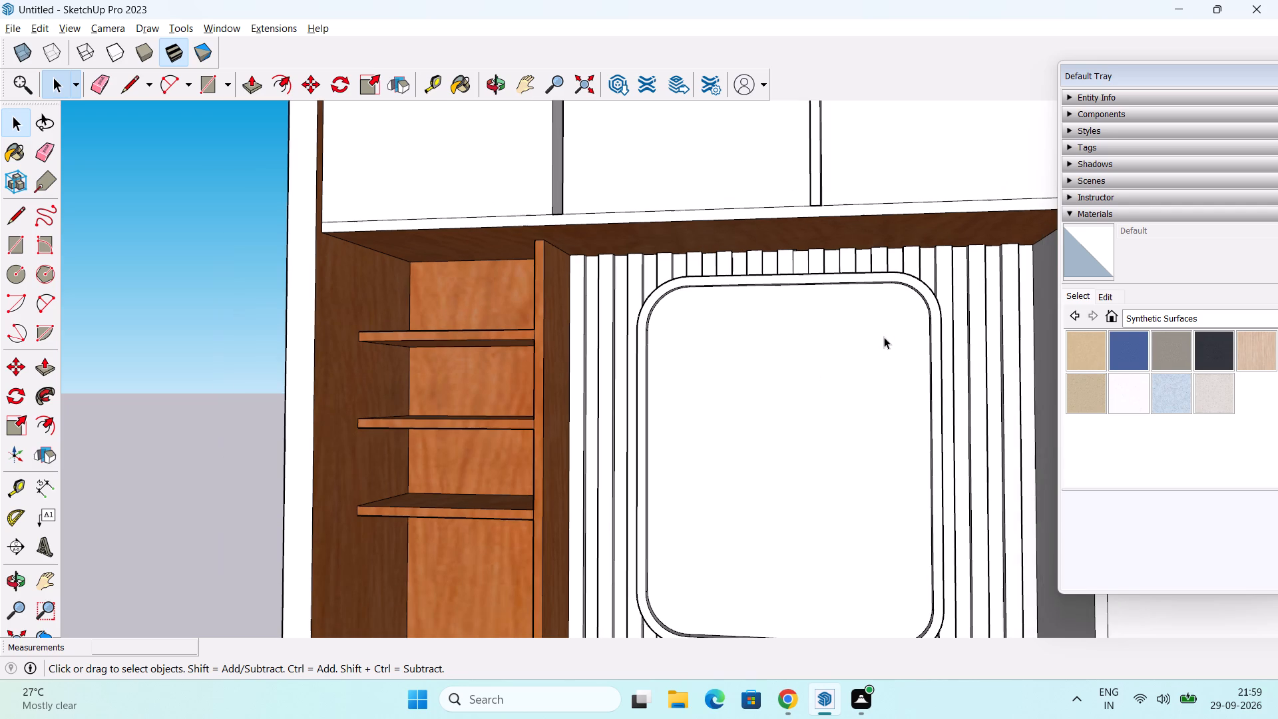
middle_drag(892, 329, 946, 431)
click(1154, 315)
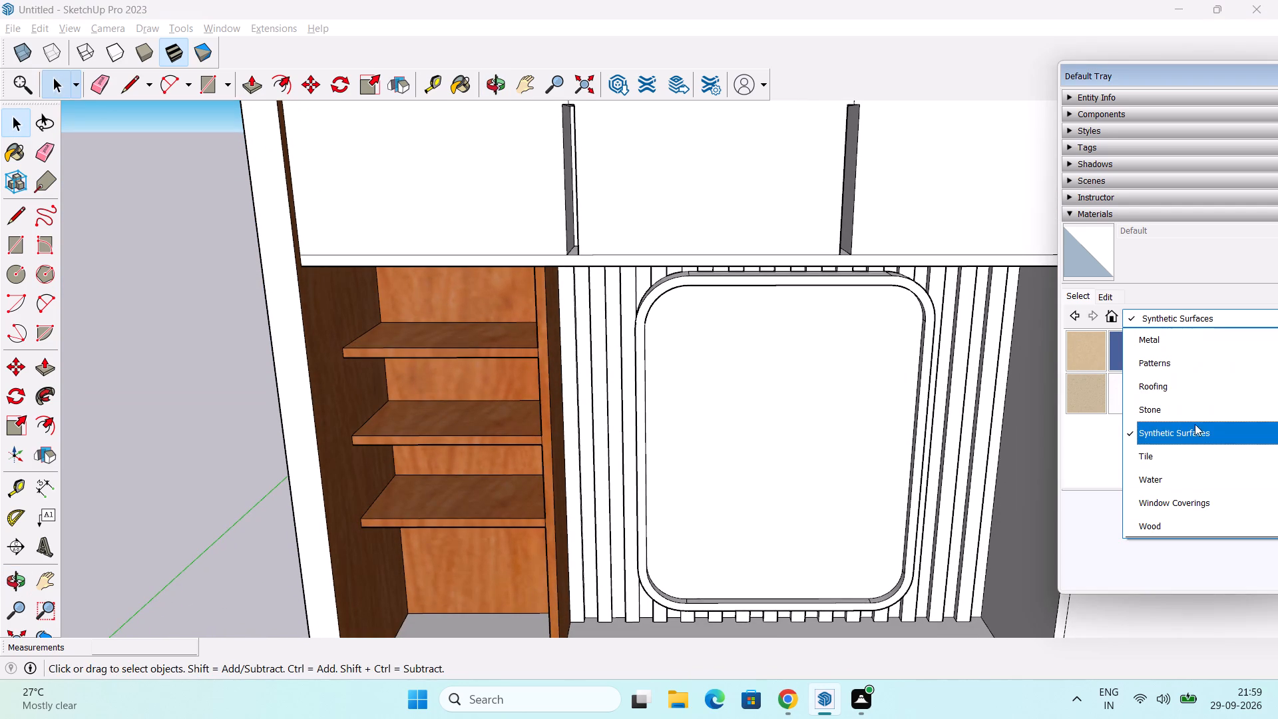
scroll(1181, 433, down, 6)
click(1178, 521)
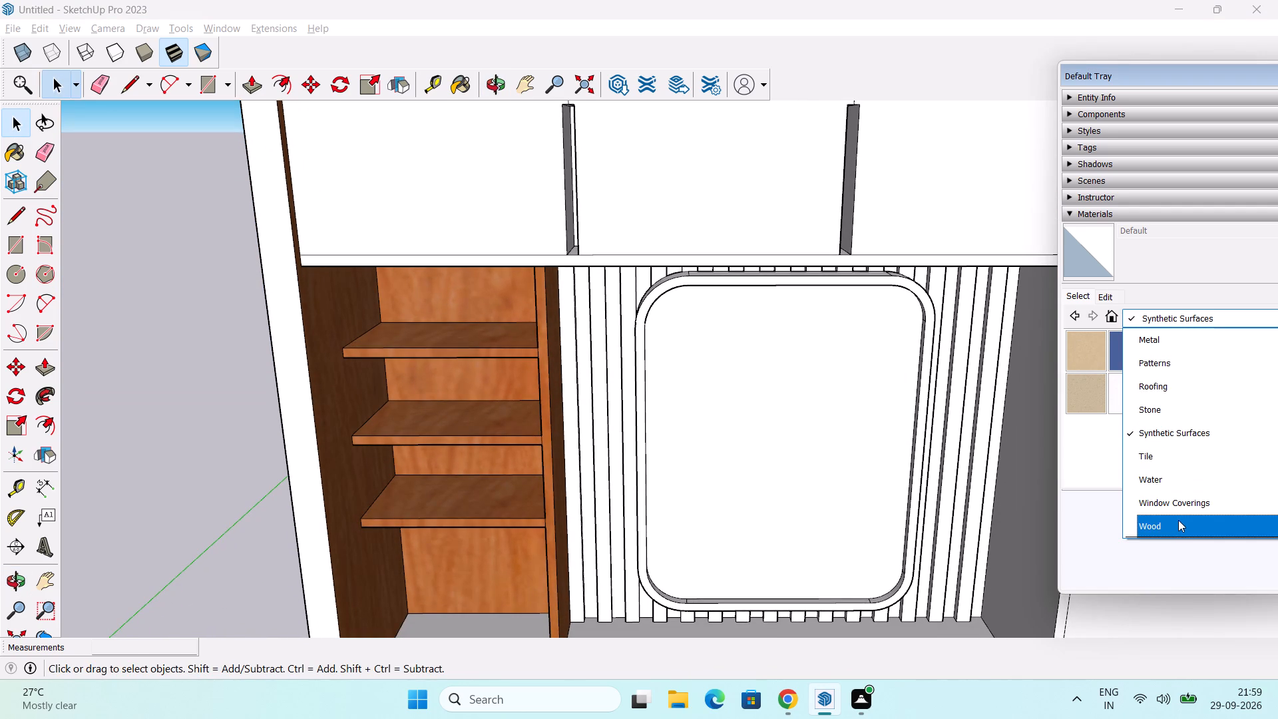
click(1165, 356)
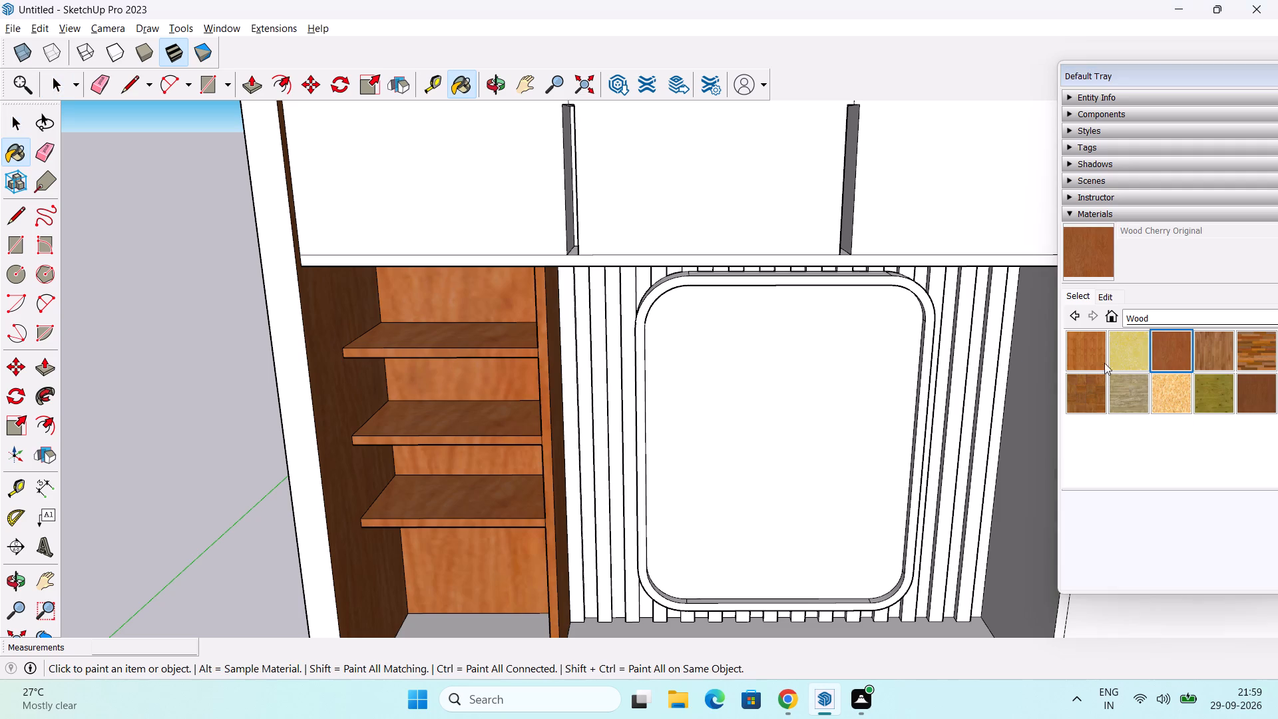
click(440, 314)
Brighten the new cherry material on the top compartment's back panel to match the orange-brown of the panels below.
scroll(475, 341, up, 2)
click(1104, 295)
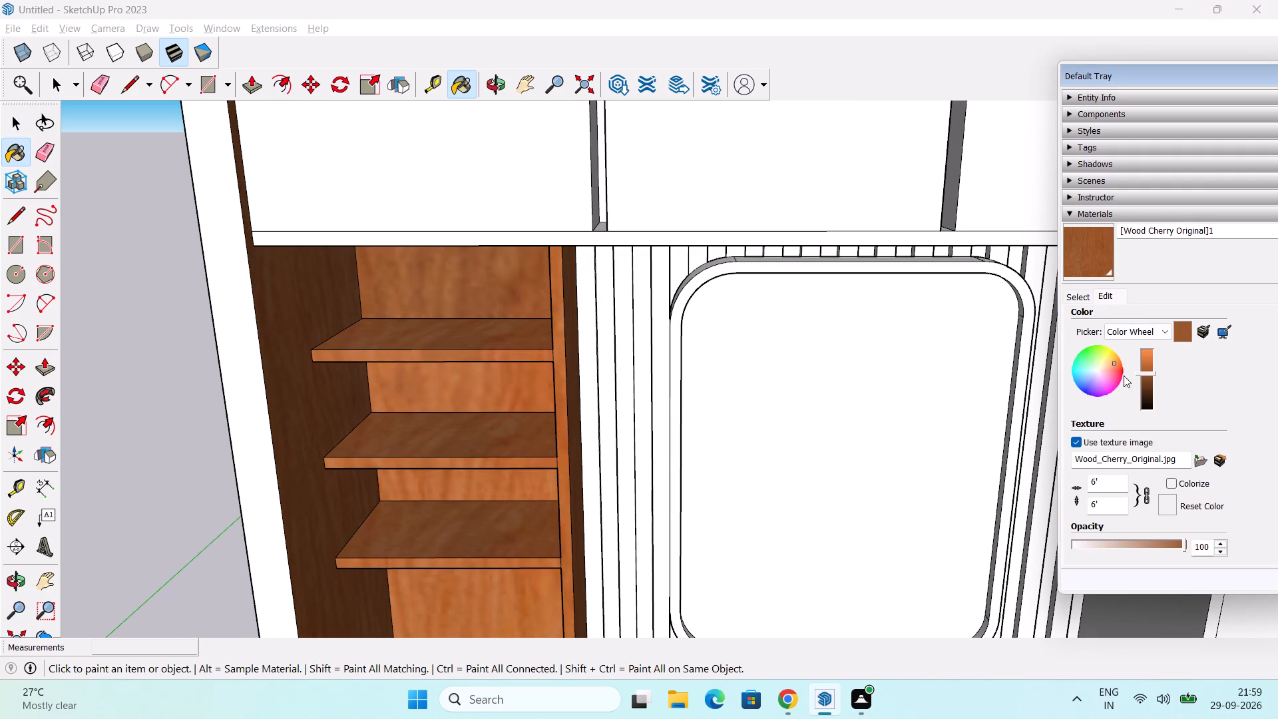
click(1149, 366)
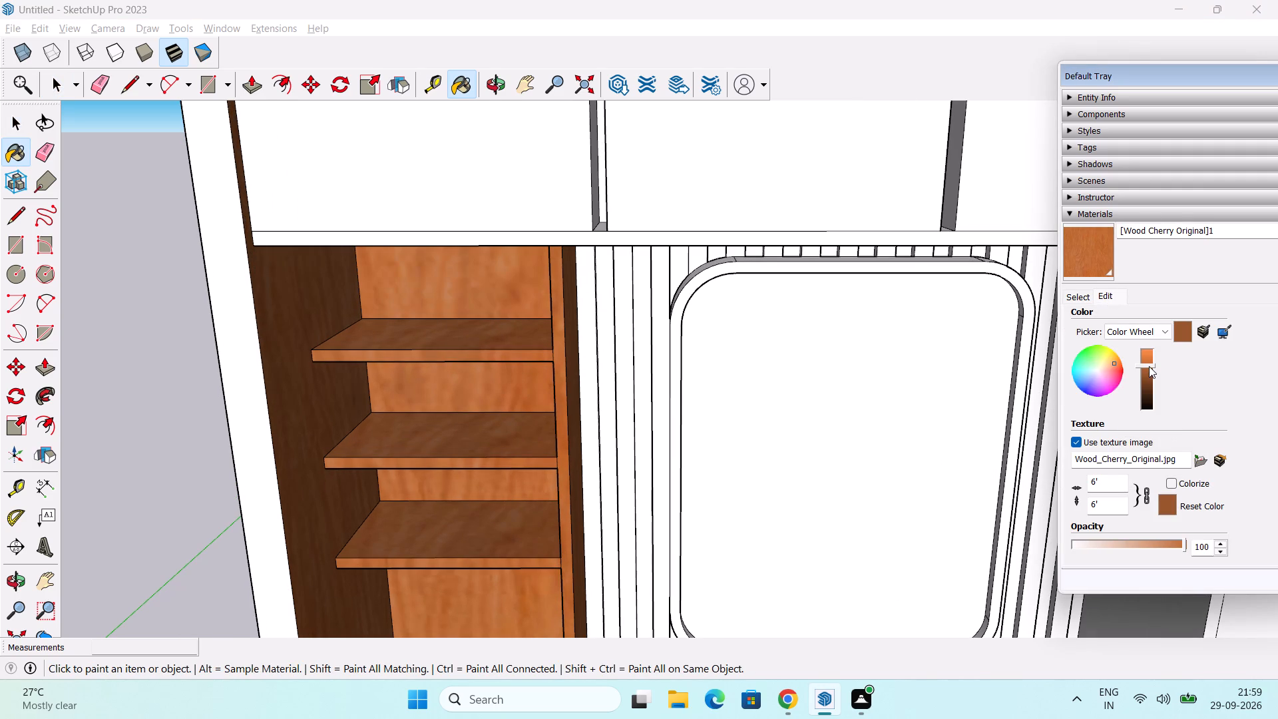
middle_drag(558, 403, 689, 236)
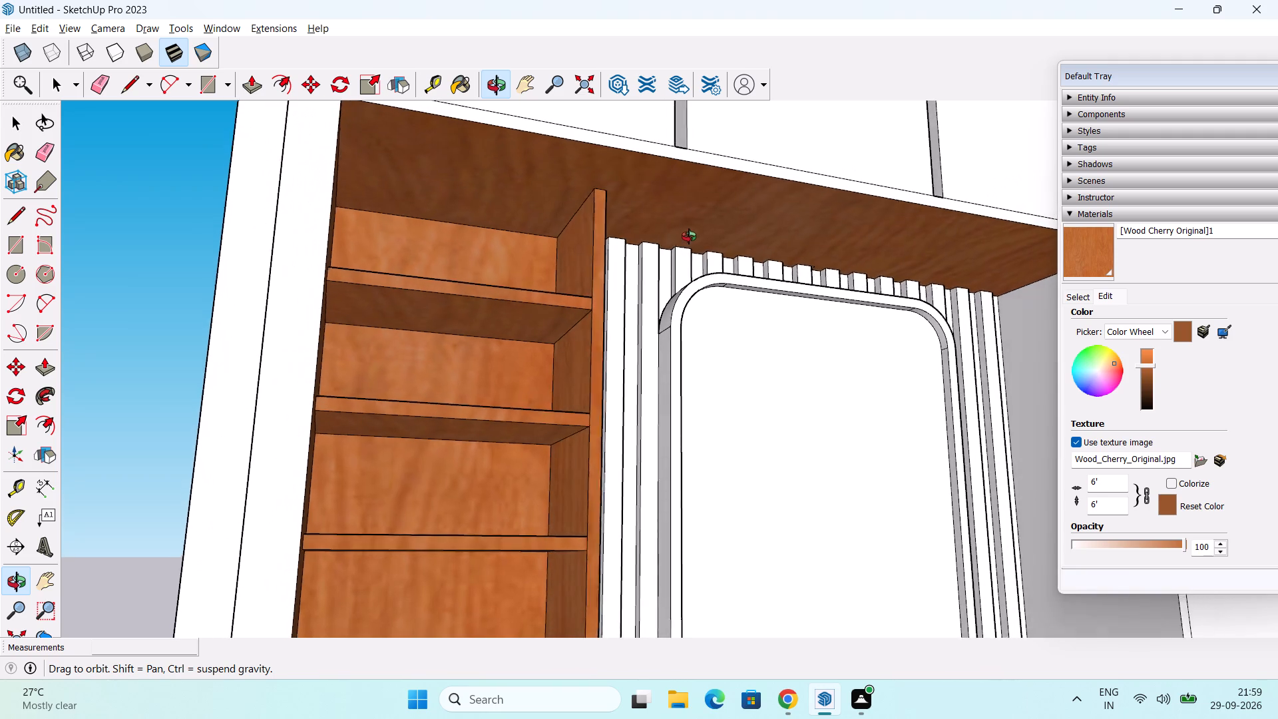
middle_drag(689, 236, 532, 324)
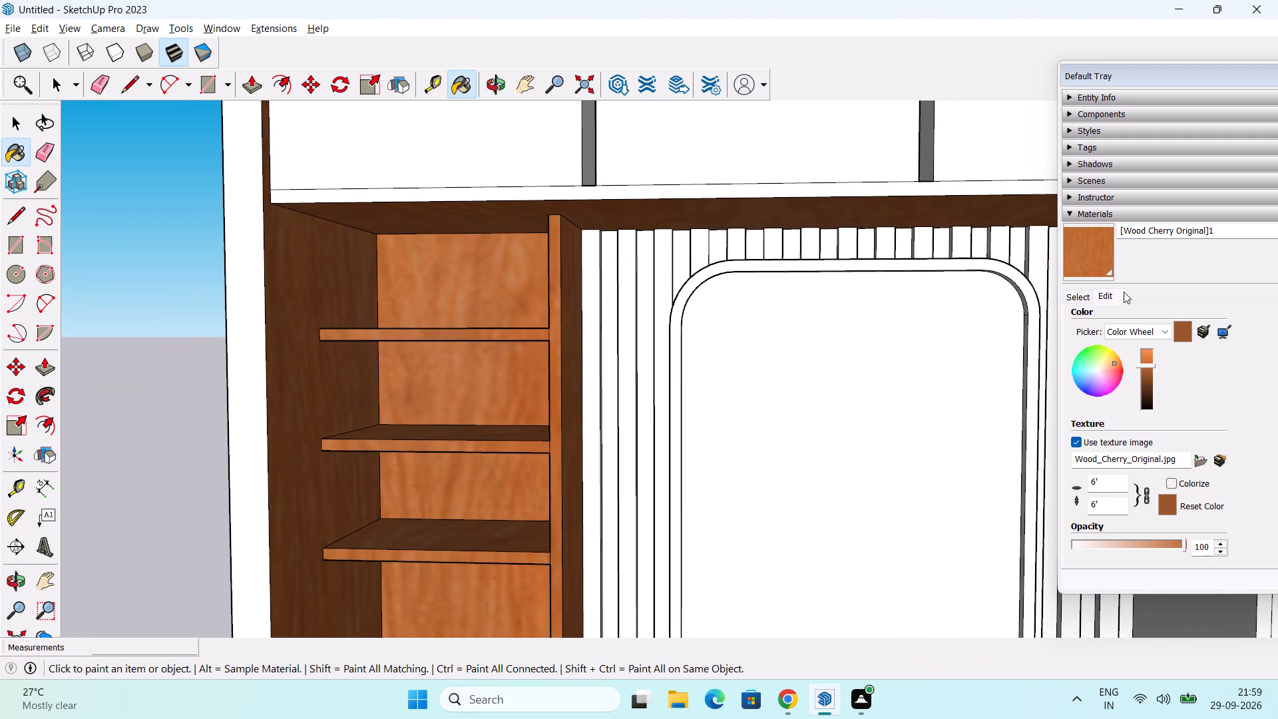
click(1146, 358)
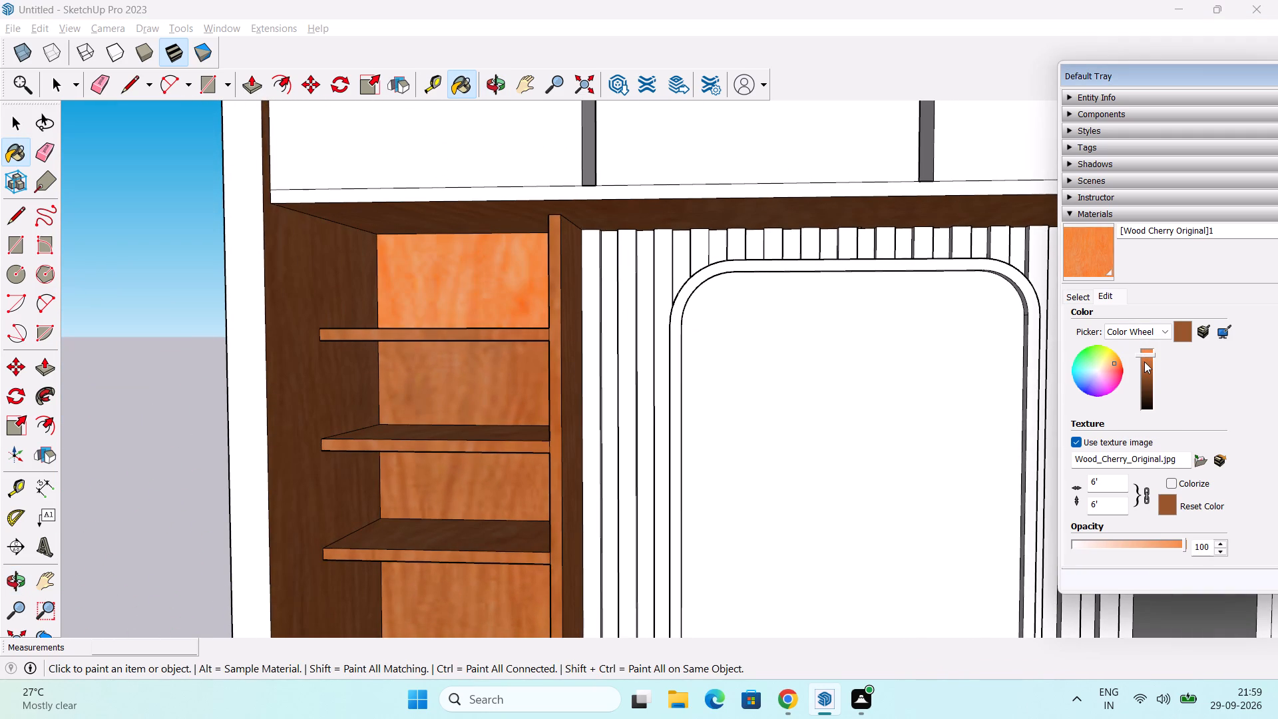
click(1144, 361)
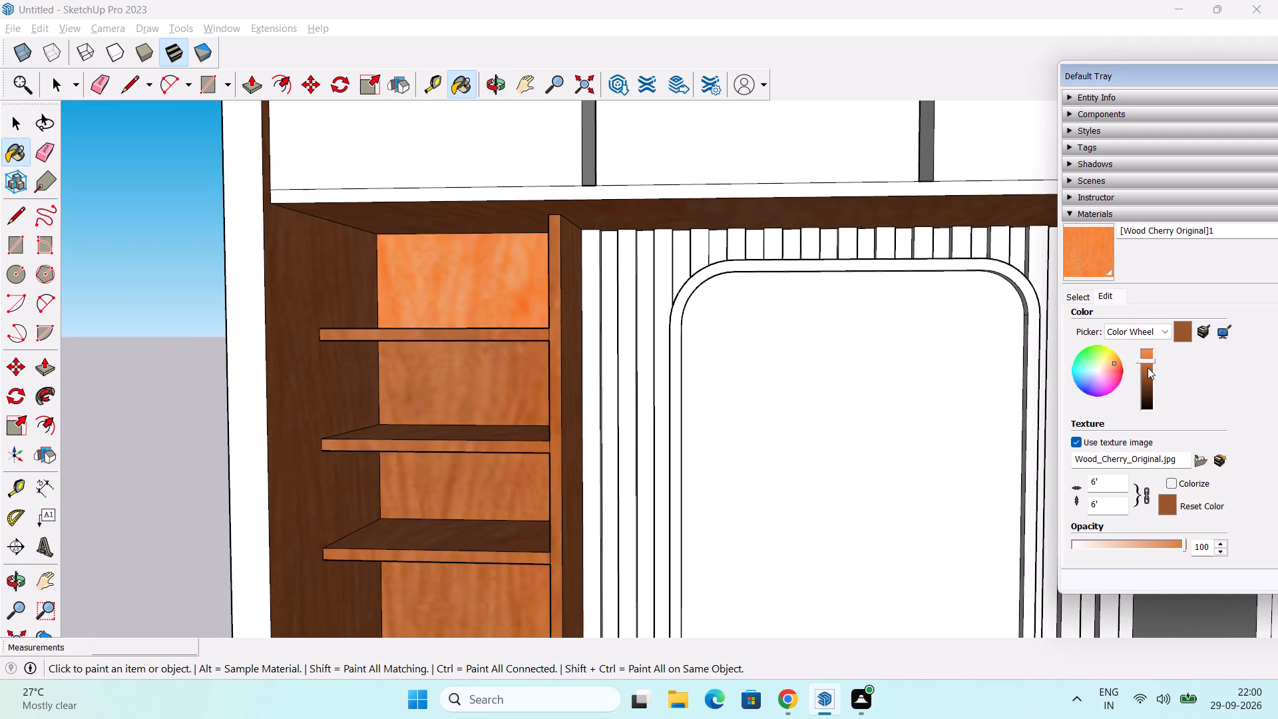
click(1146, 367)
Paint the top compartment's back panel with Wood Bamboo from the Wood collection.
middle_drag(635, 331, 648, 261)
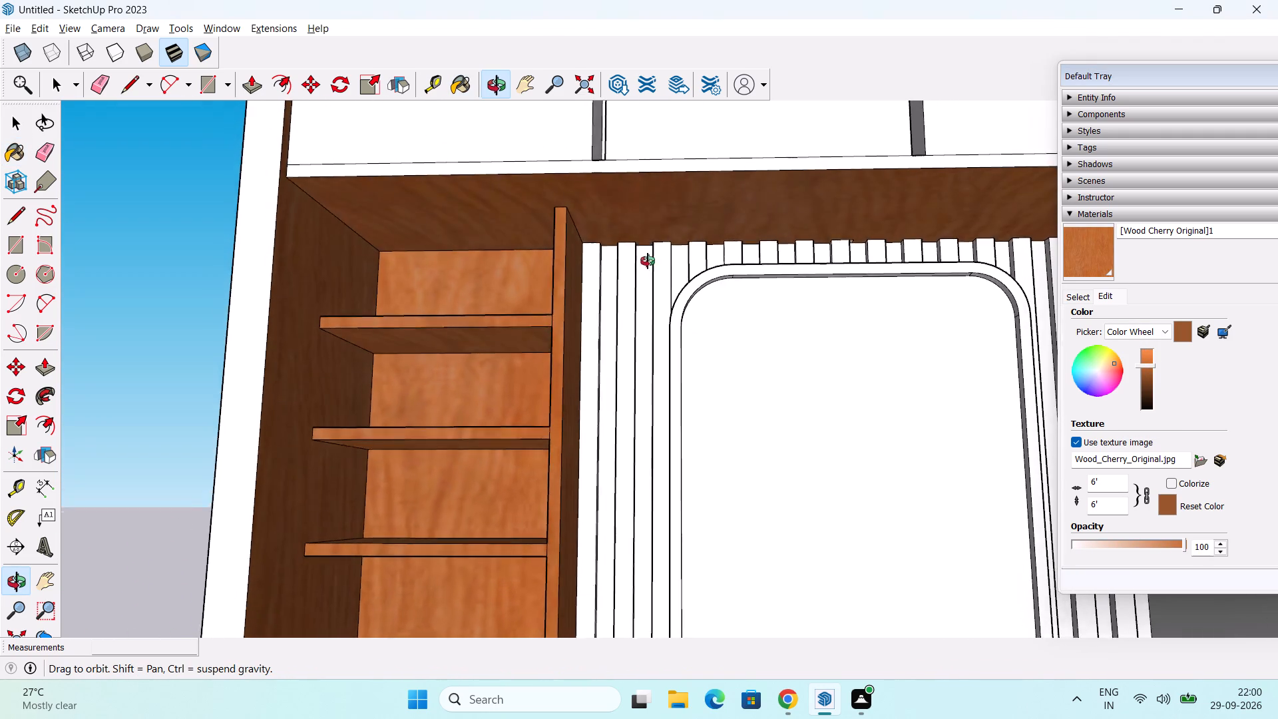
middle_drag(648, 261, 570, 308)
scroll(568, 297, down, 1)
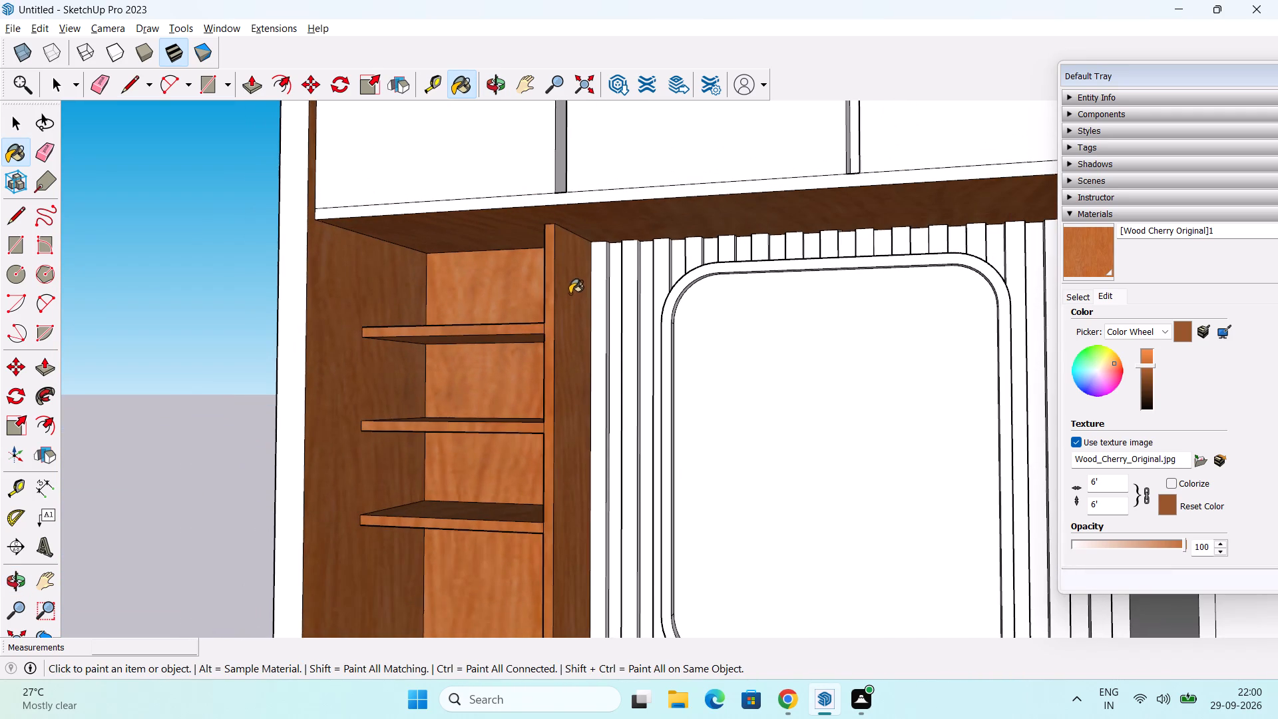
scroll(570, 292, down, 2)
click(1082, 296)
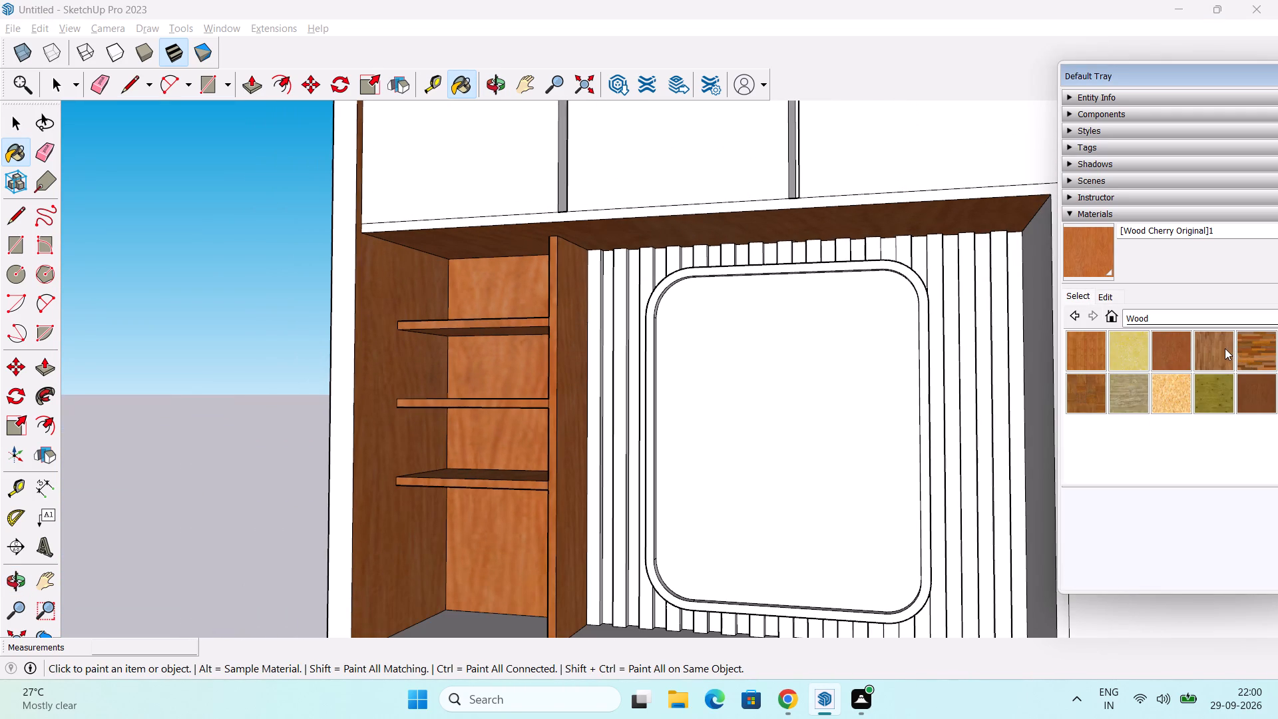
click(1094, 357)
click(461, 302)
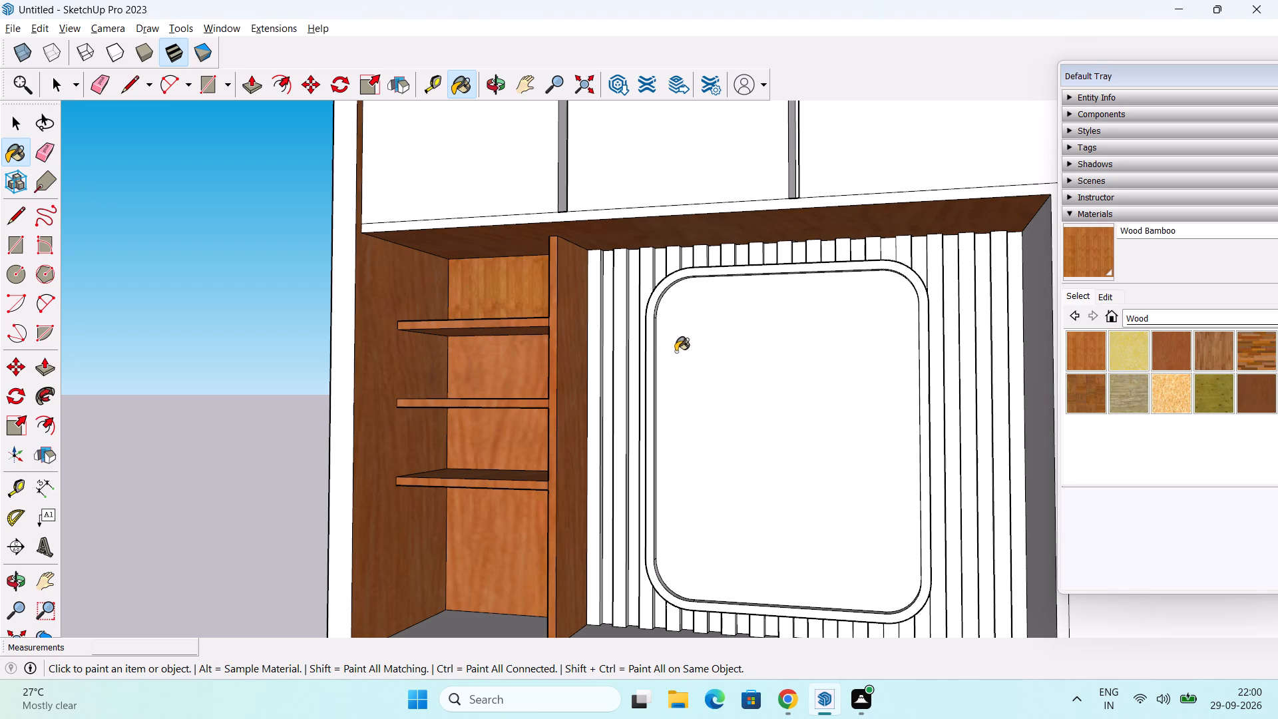
Repaint the top compartment's back panel with Wood Veneer 01 from the Wood collection.
scroll(417, 290, up, 7)
scroll(523, 300, down, 7)
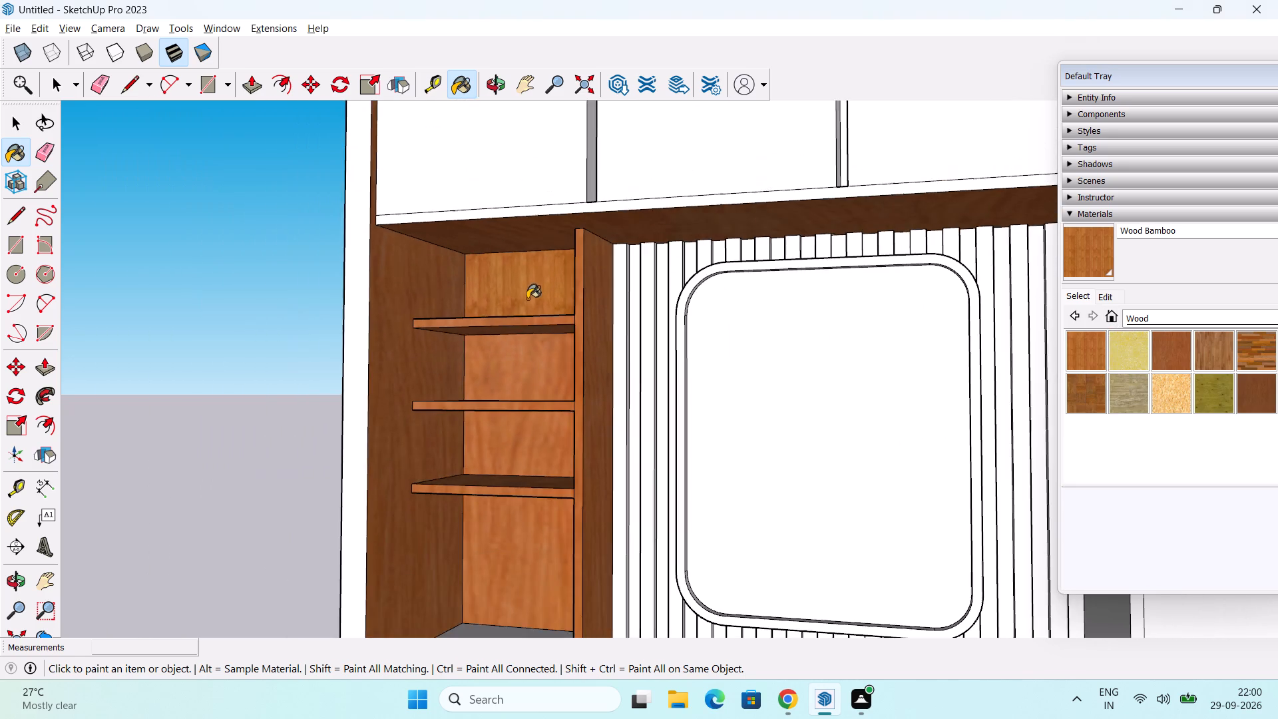
middle_drag(527, 298, 581, 342)
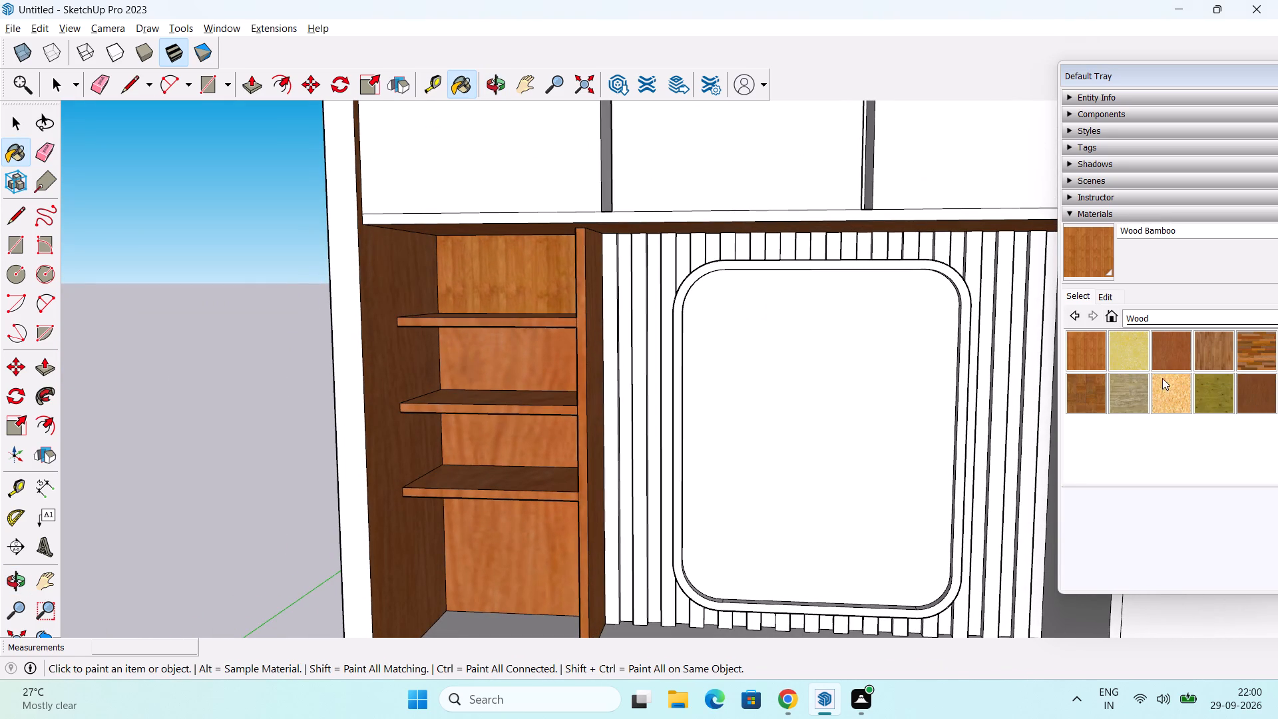
click(1161, 354)
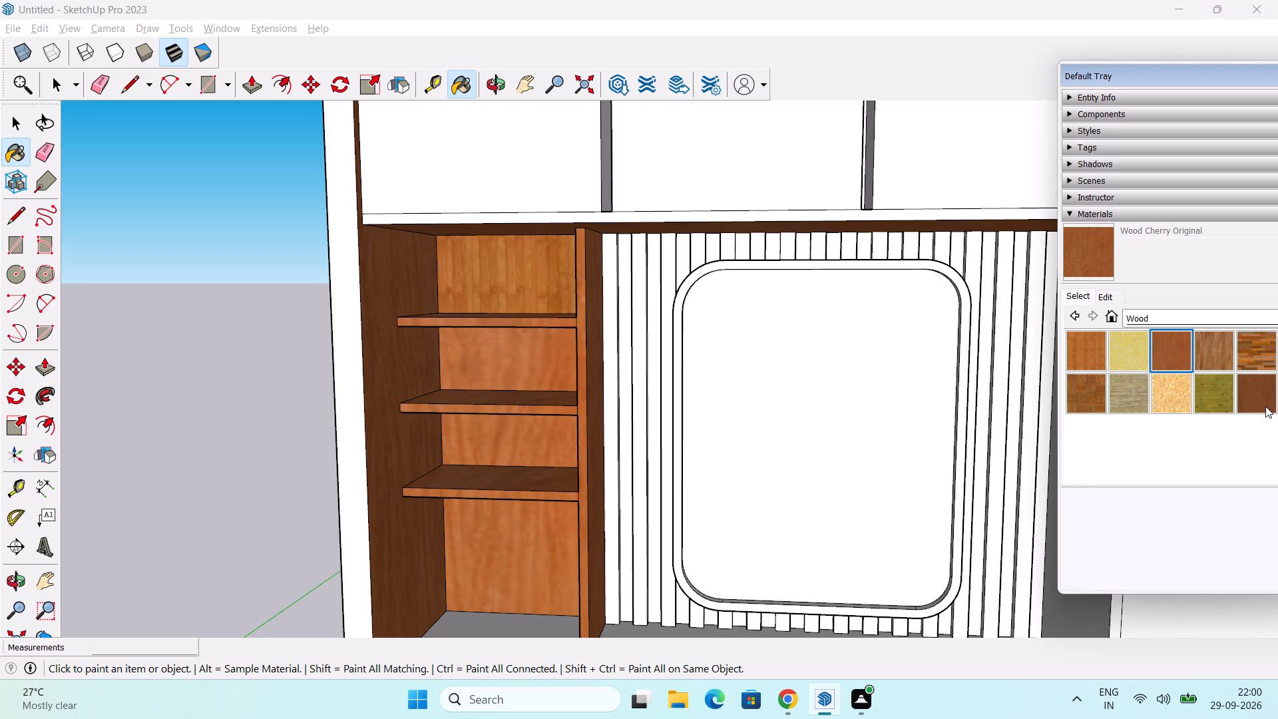
click(1265, 407)
click(527, 294)
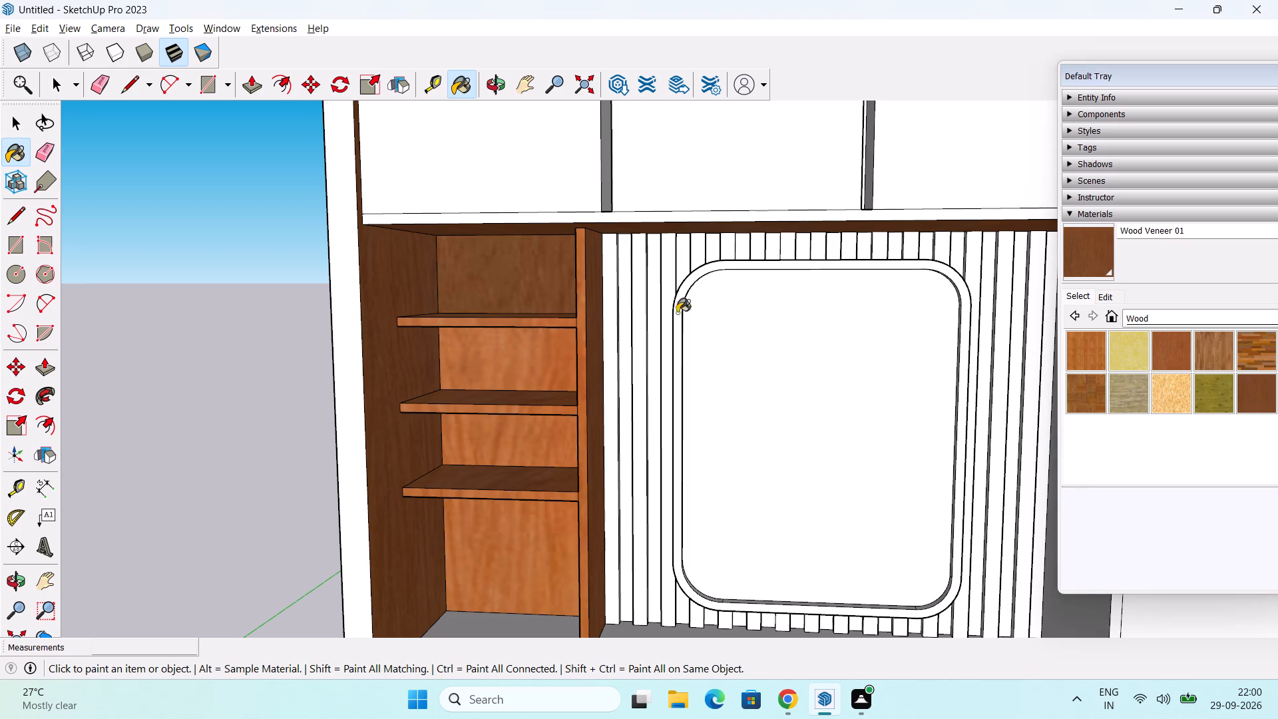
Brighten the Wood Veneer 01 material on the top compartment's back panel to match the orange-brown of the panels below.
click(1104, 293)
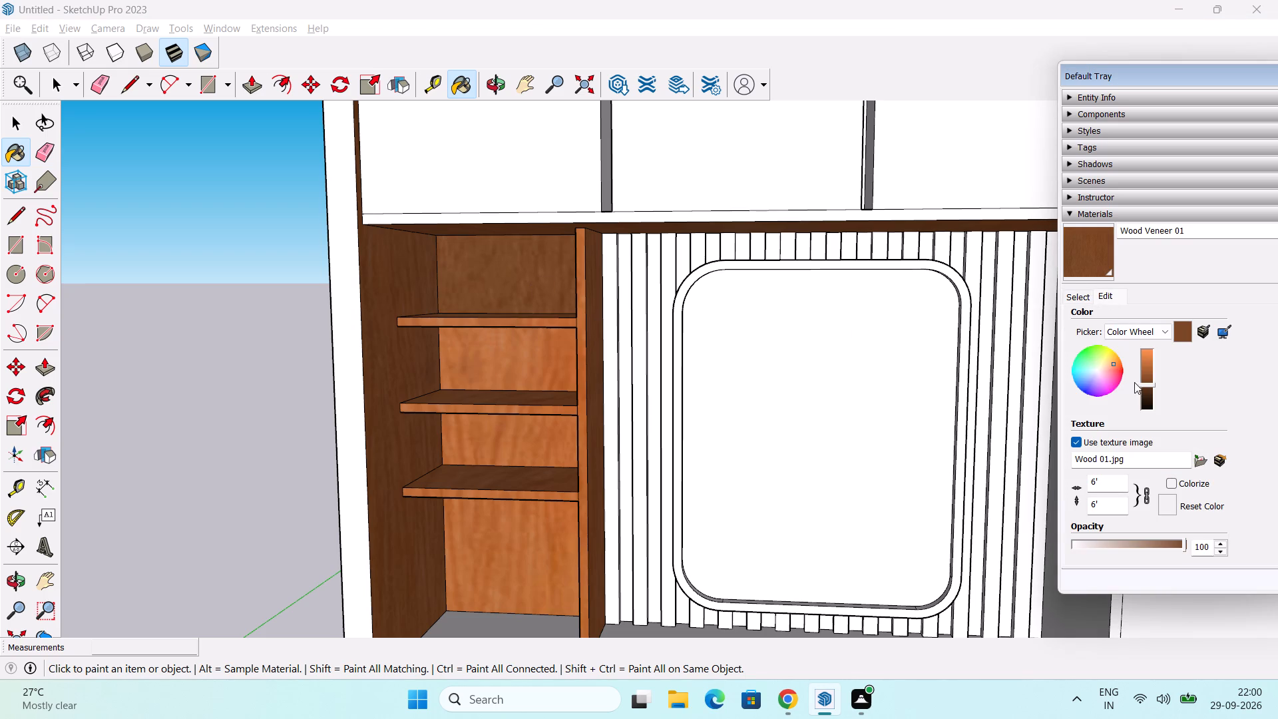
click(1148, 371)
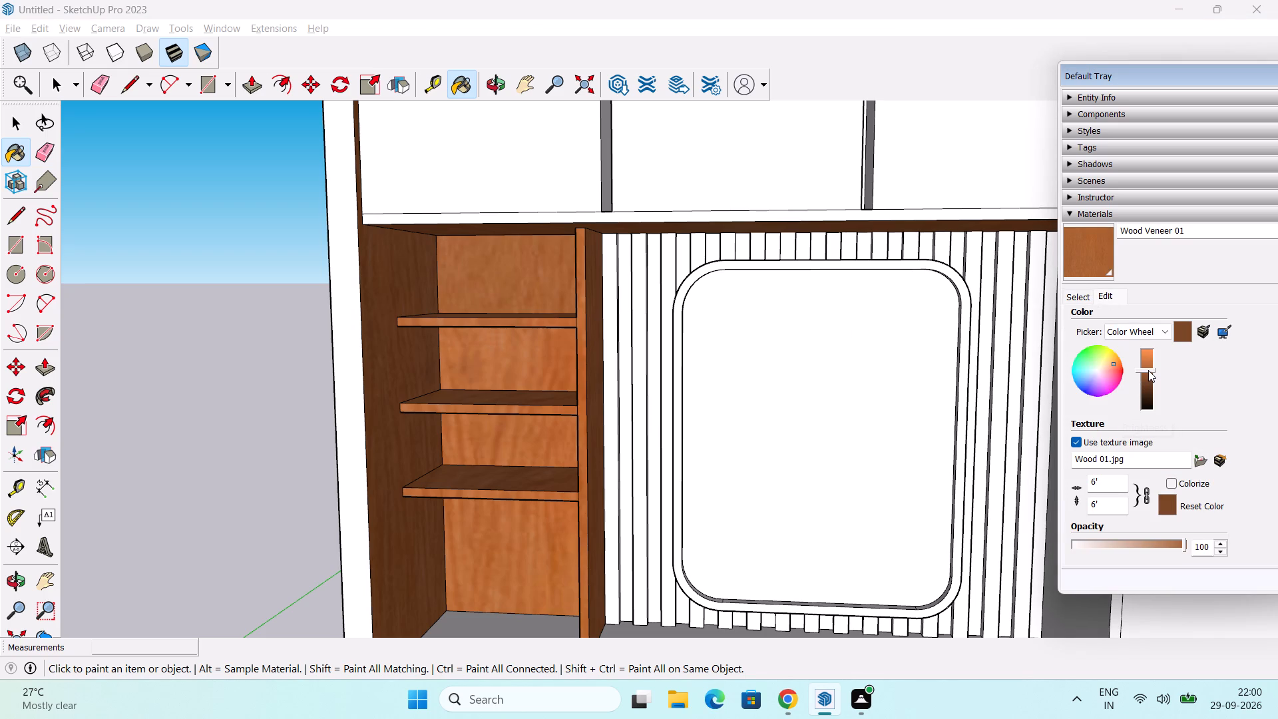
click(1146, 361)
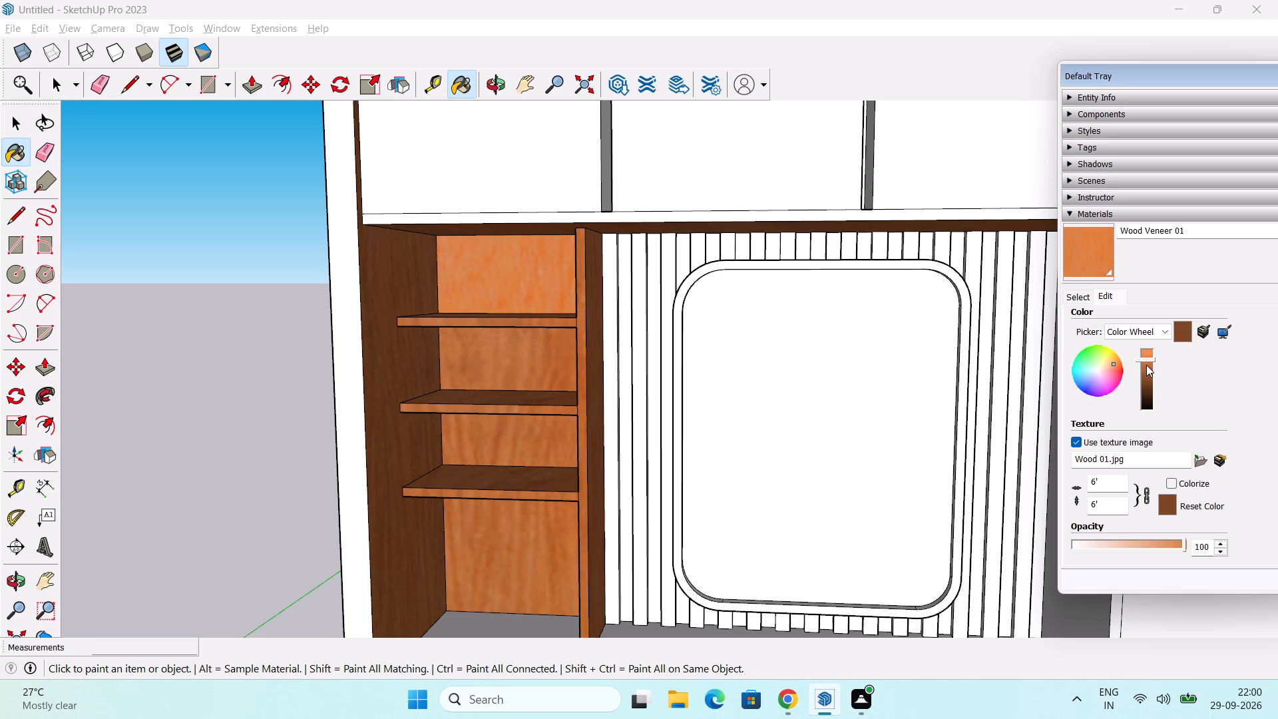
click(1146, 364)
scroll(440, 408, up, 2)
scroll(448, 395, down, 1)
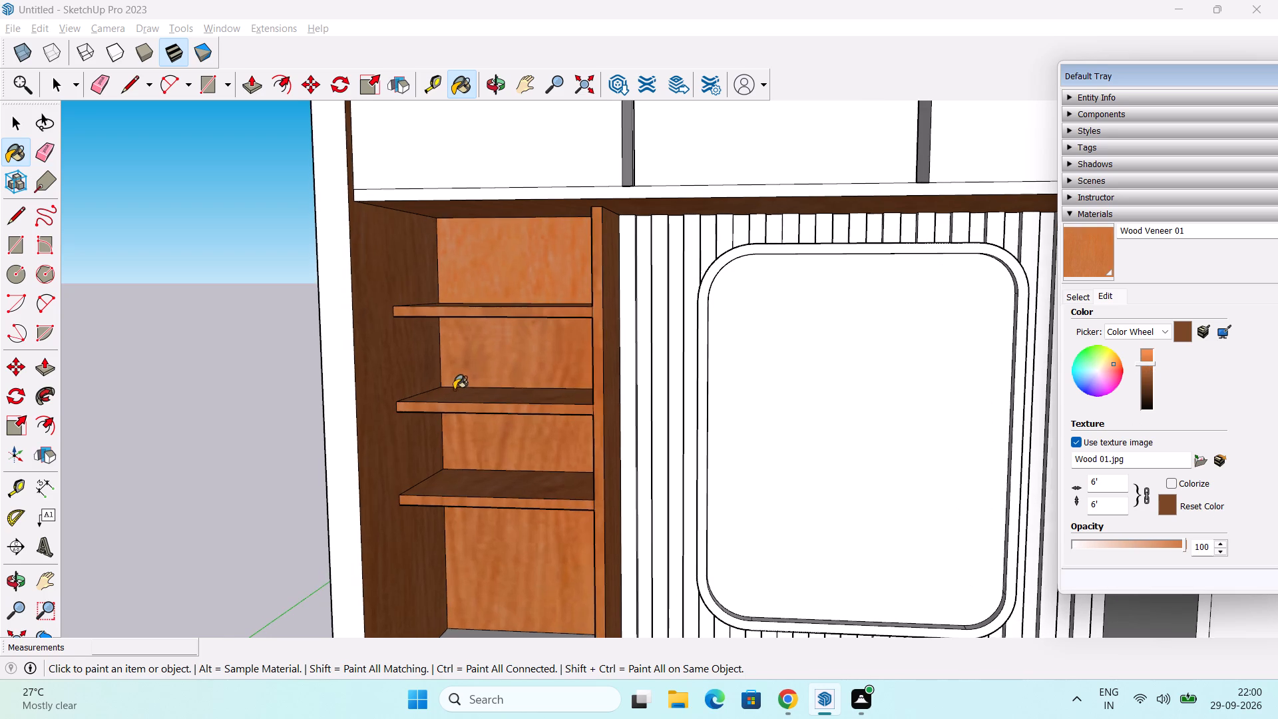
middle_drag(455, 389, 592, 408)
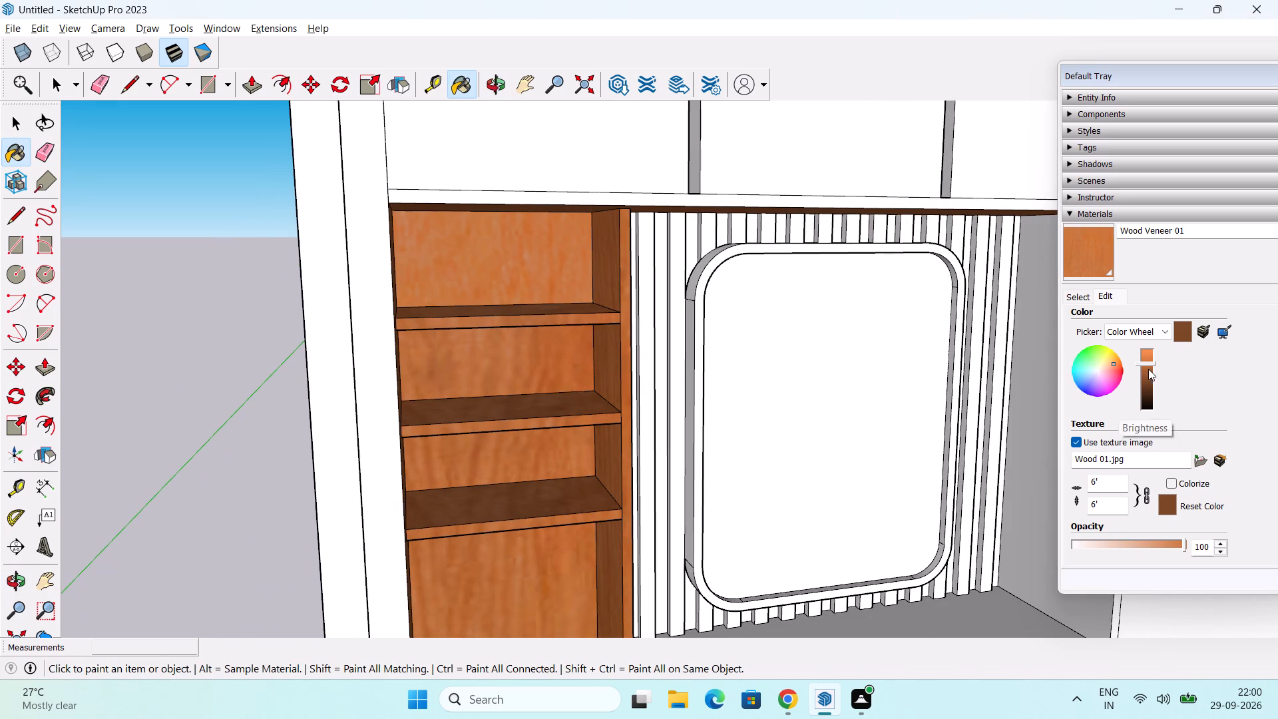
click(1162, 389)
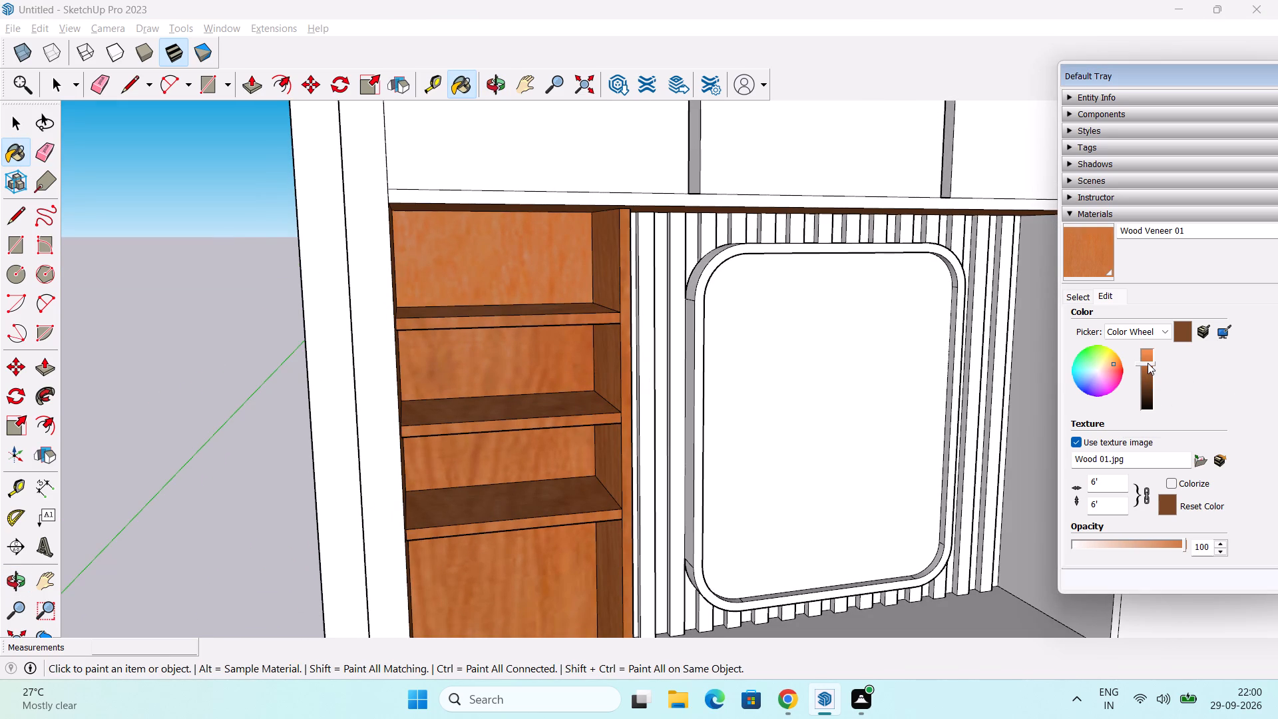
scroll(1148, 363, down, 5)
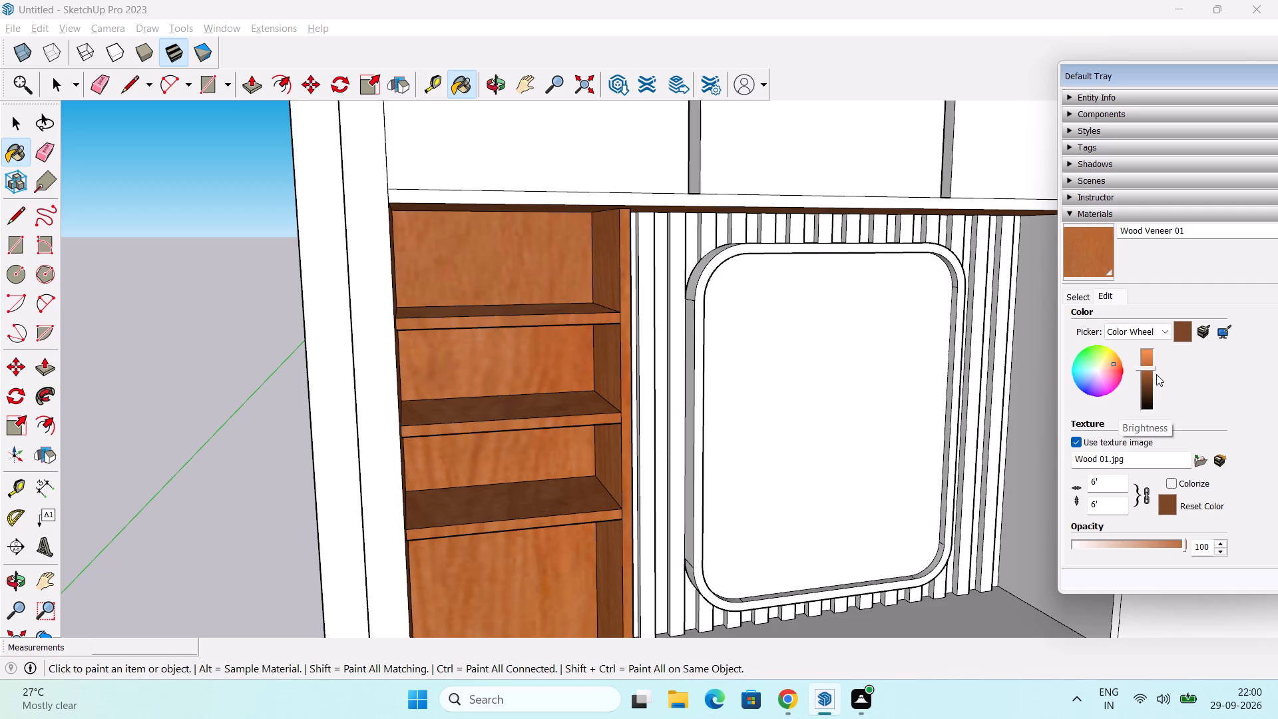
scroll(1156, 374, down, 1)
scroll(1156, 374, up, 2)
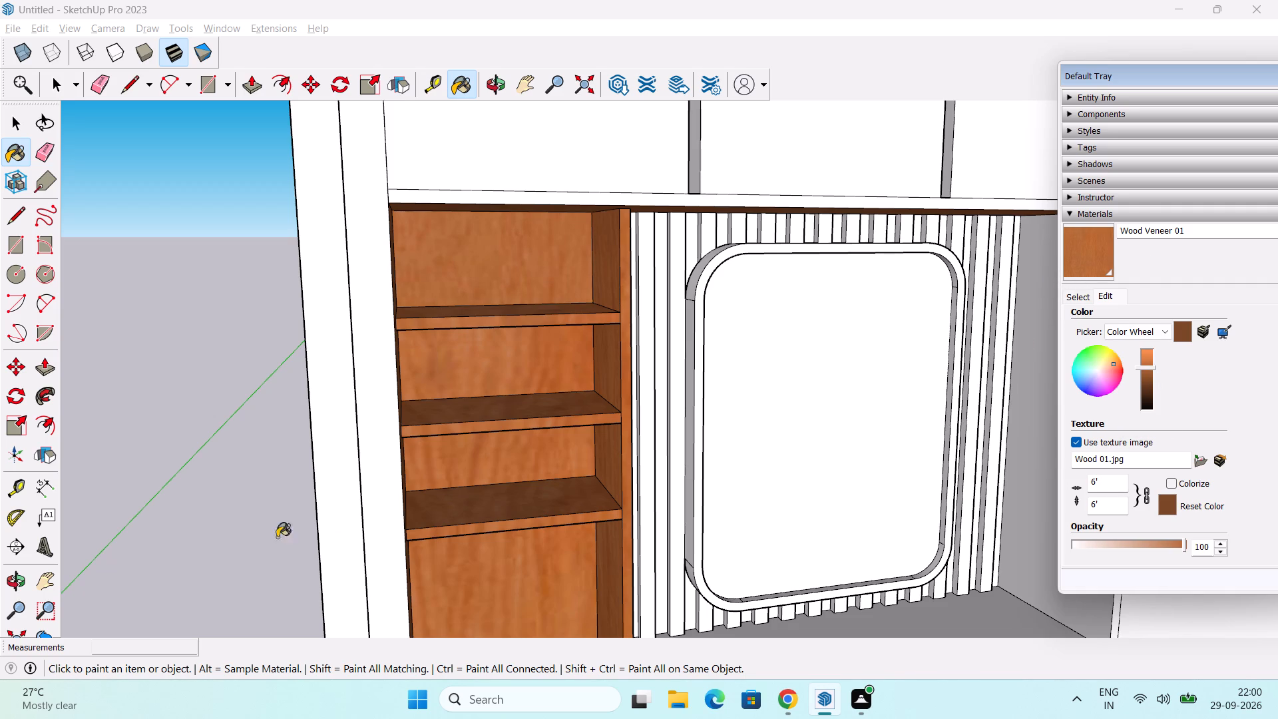
Undo the Wood Veneer 01 and Wood Bamboo finishes on the top compartment's back panel, going back to the brightened cherry.
key(space)
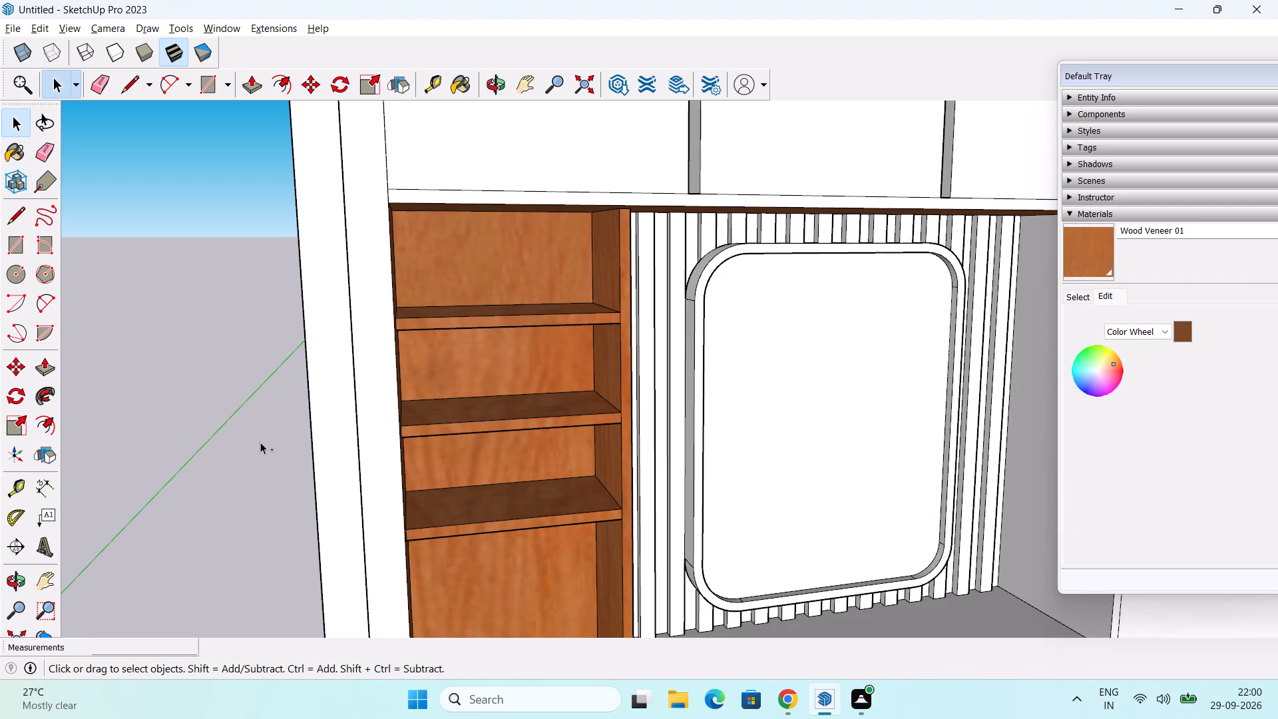
key(ctrl+z)
key(ctrl+z)
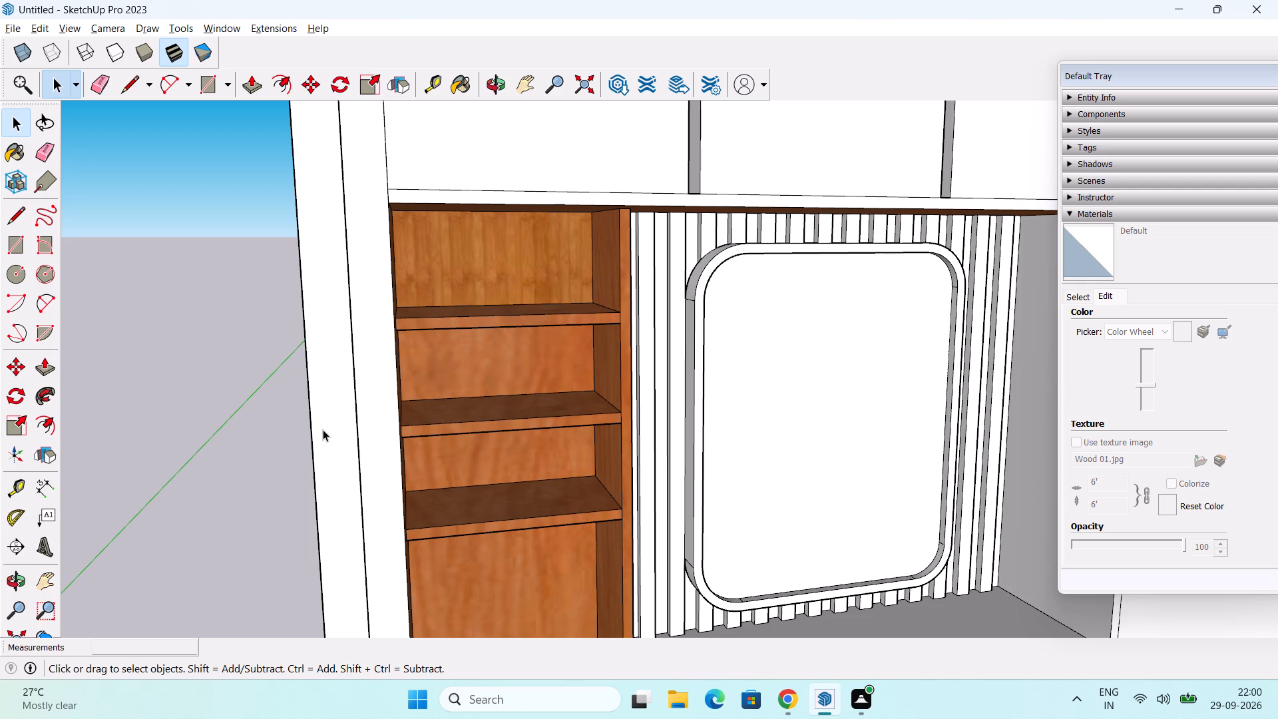
key(ctrl+z)
Push/Pull the front face of the wardrobe frame around the shelf and mirror niche by 1".
scroll(437, 388, down, 1)
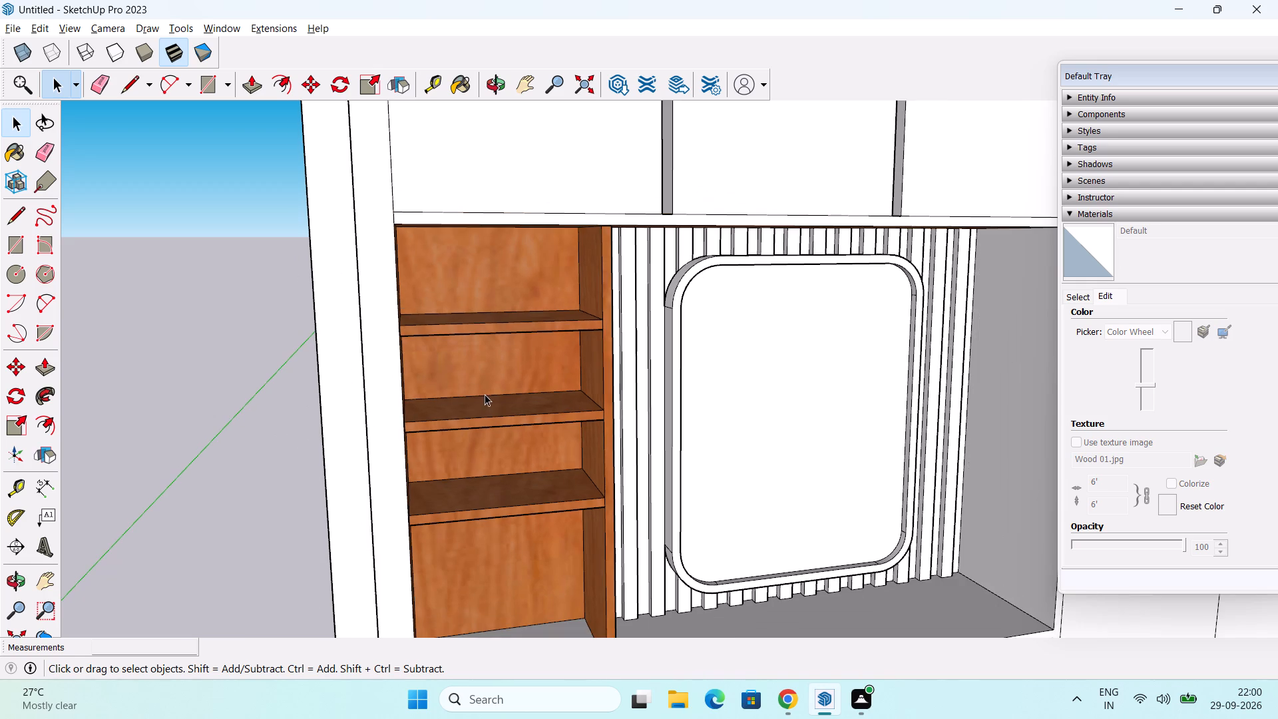
middle_drag(485, 393, 441, 375)
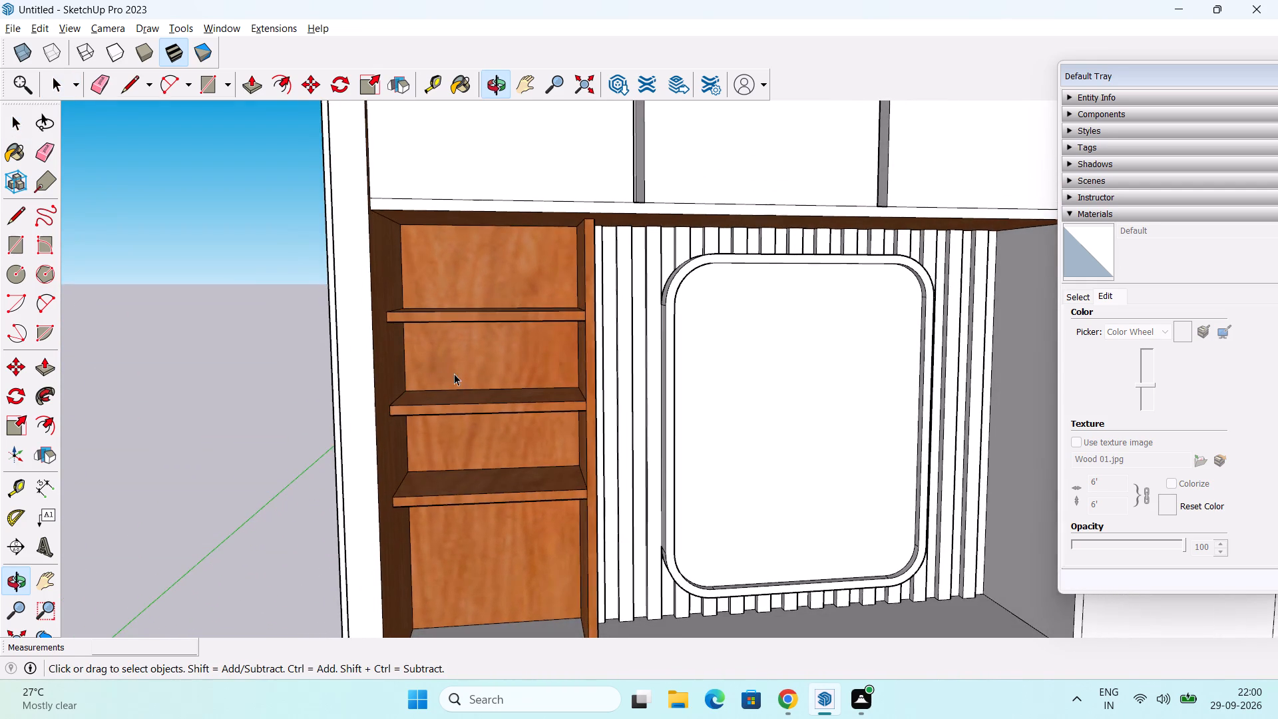
scroll(503, 370, down, 2)
middle_drag(503, 371, 439, 453)
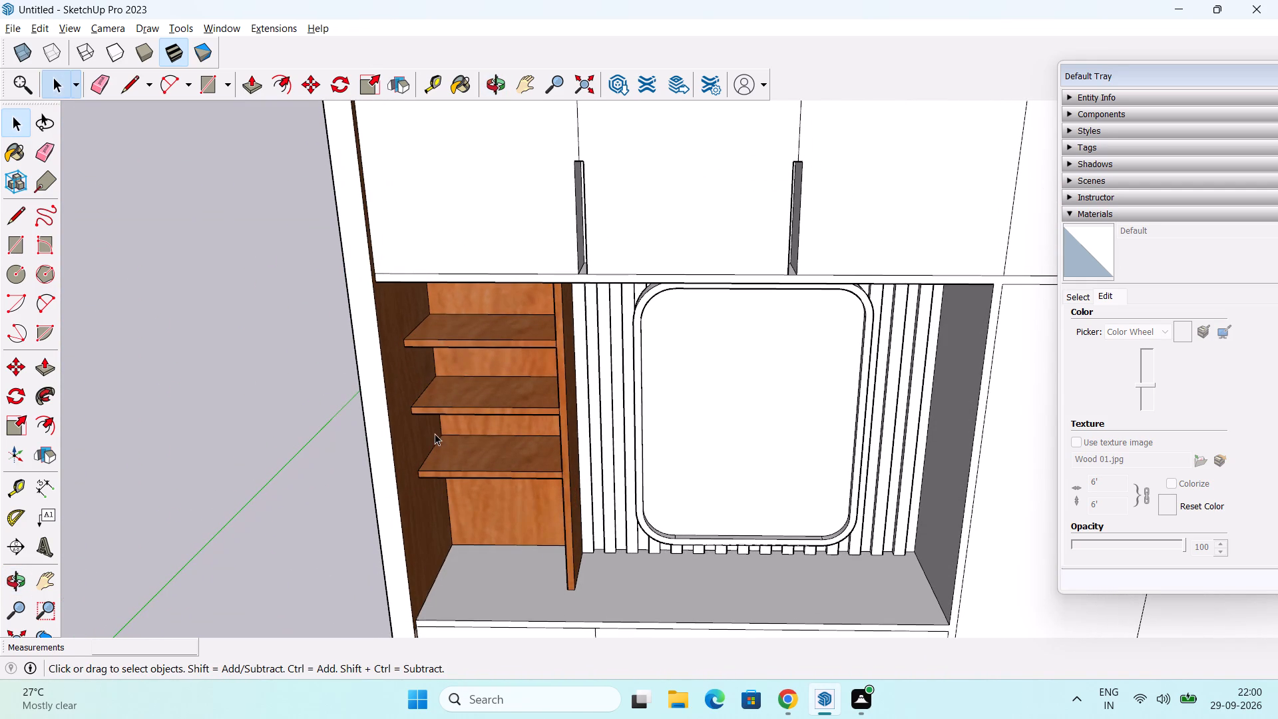
middle_drag(519, 490, 522, 463)
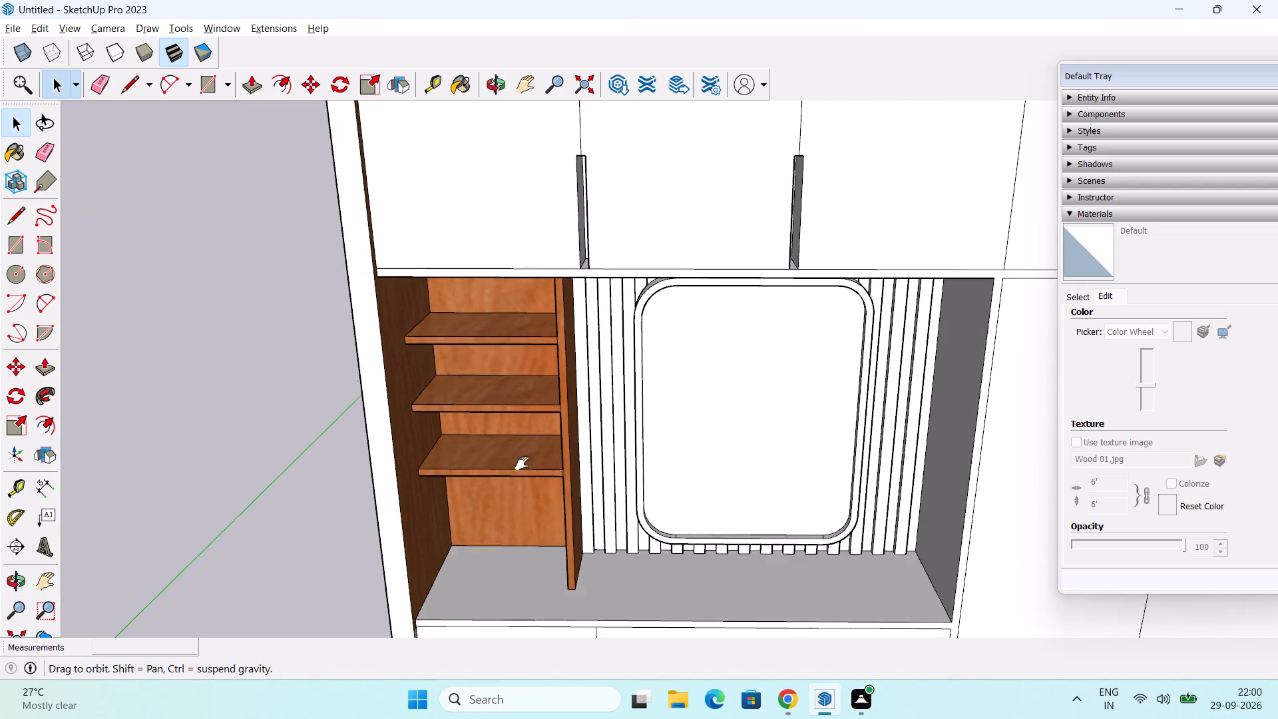
middle_drag(522, 463, 497, 363)
key(p)
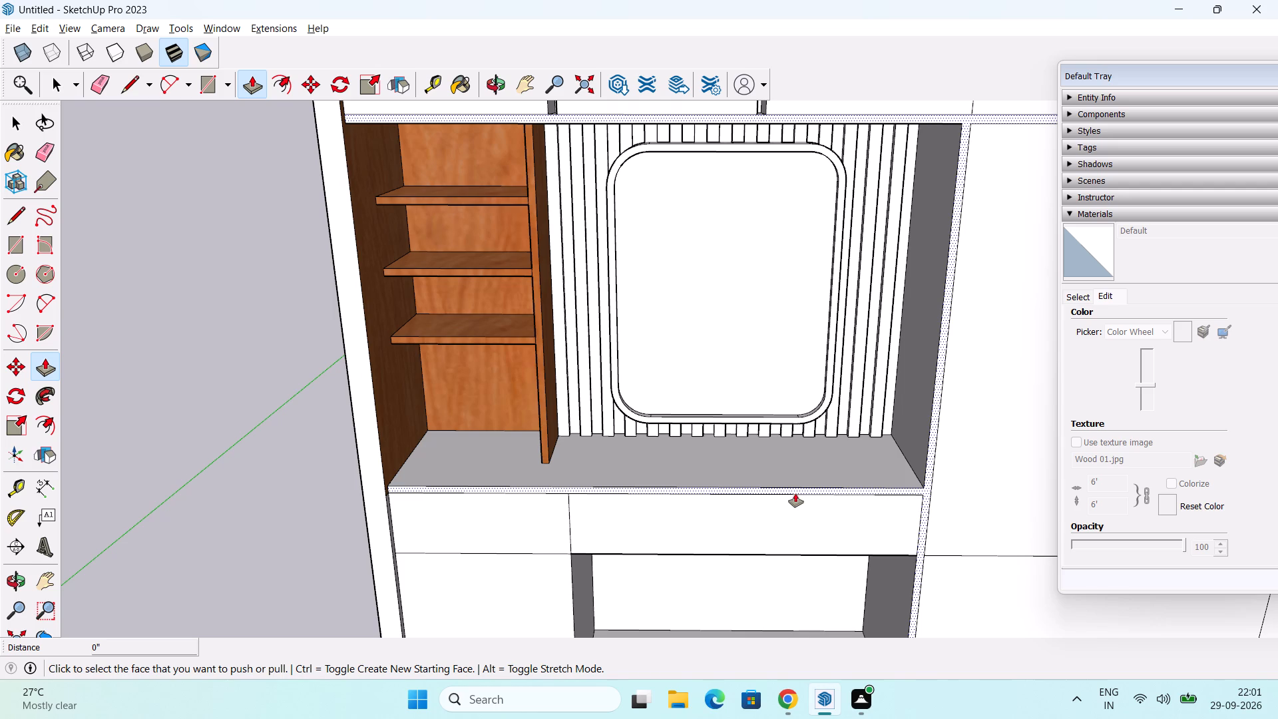
click(463, 490)
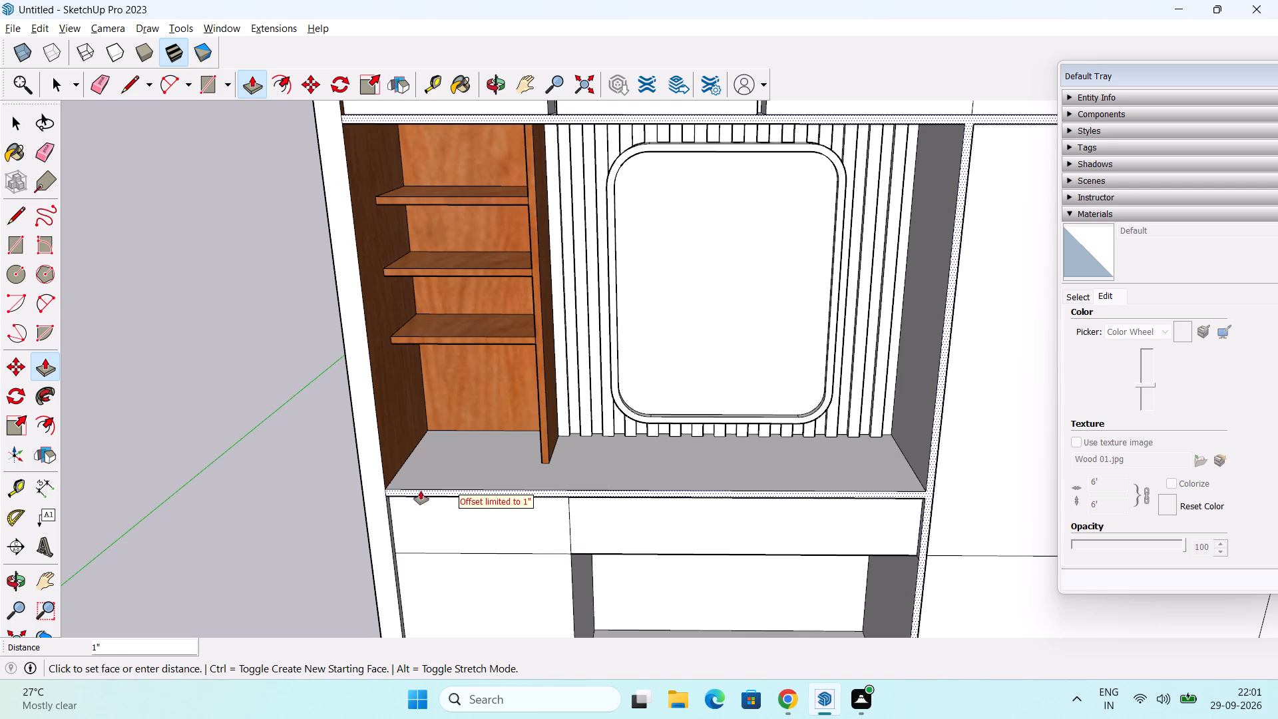
click(384, 485)
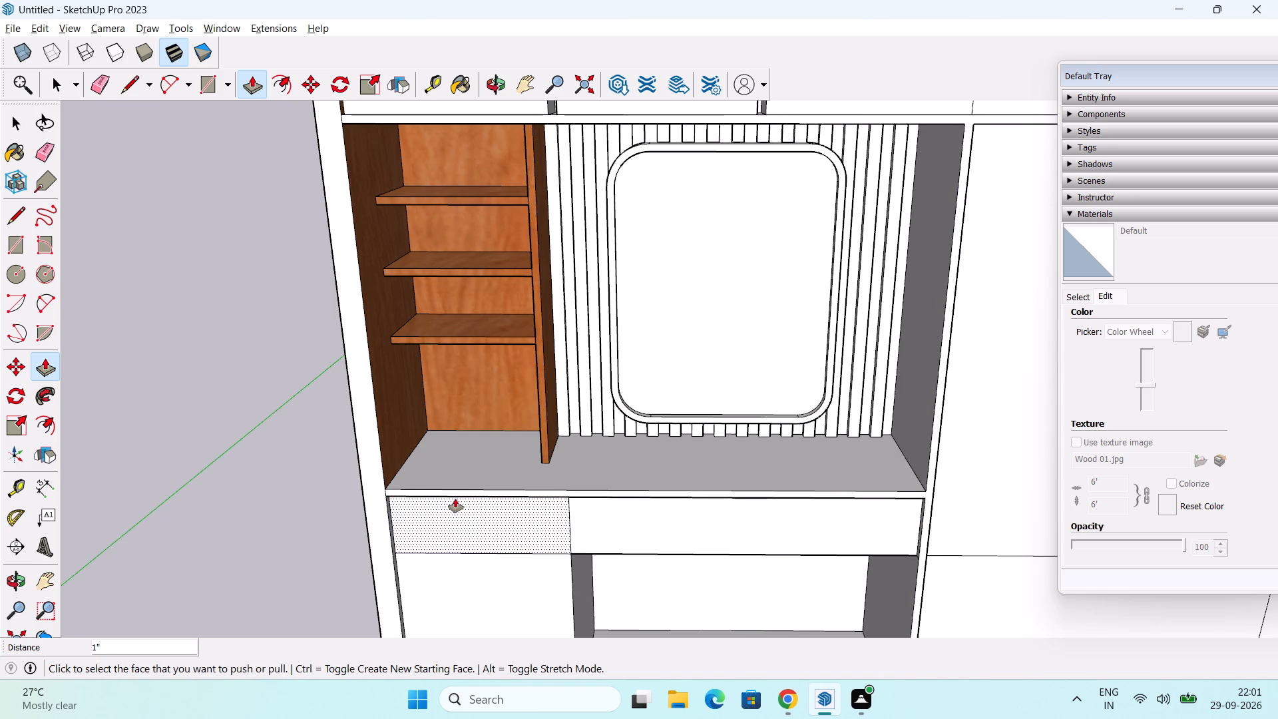
key(space)
Paint the countertop surface below the open shelves and mirror with Wood Cherry Original from the Wood collection.
click(471, 394)
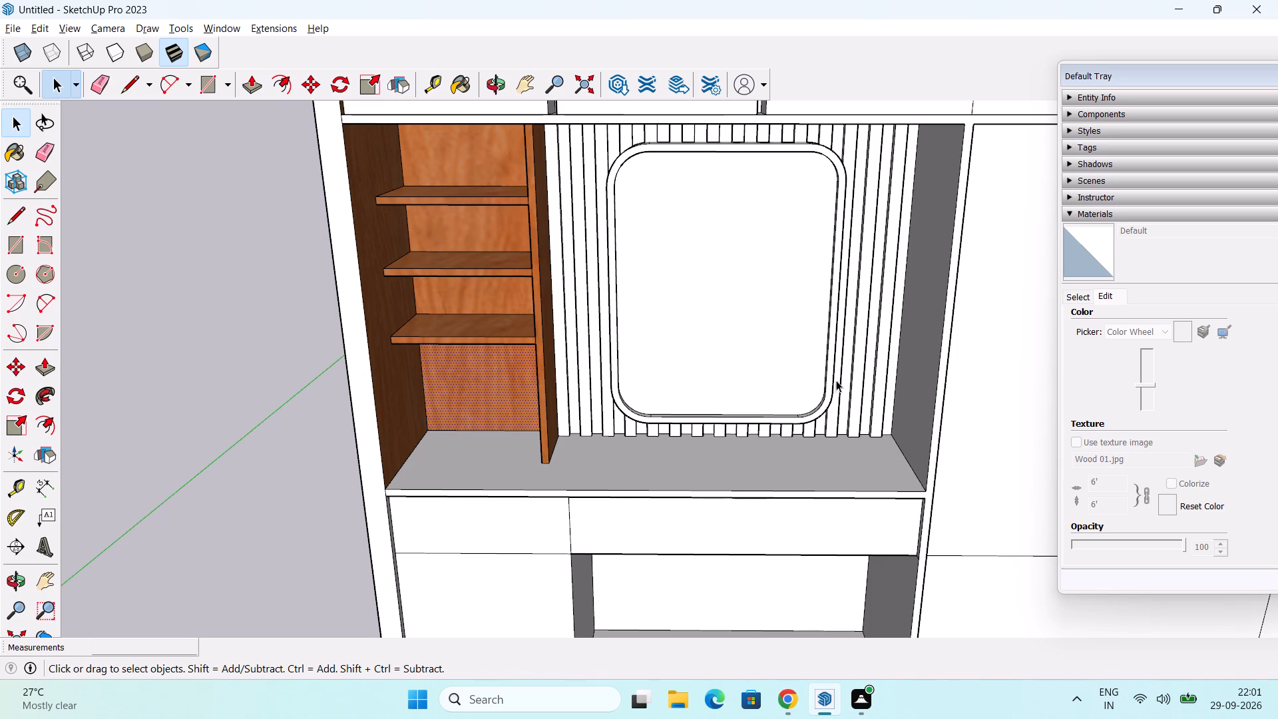
click(1082, 299)
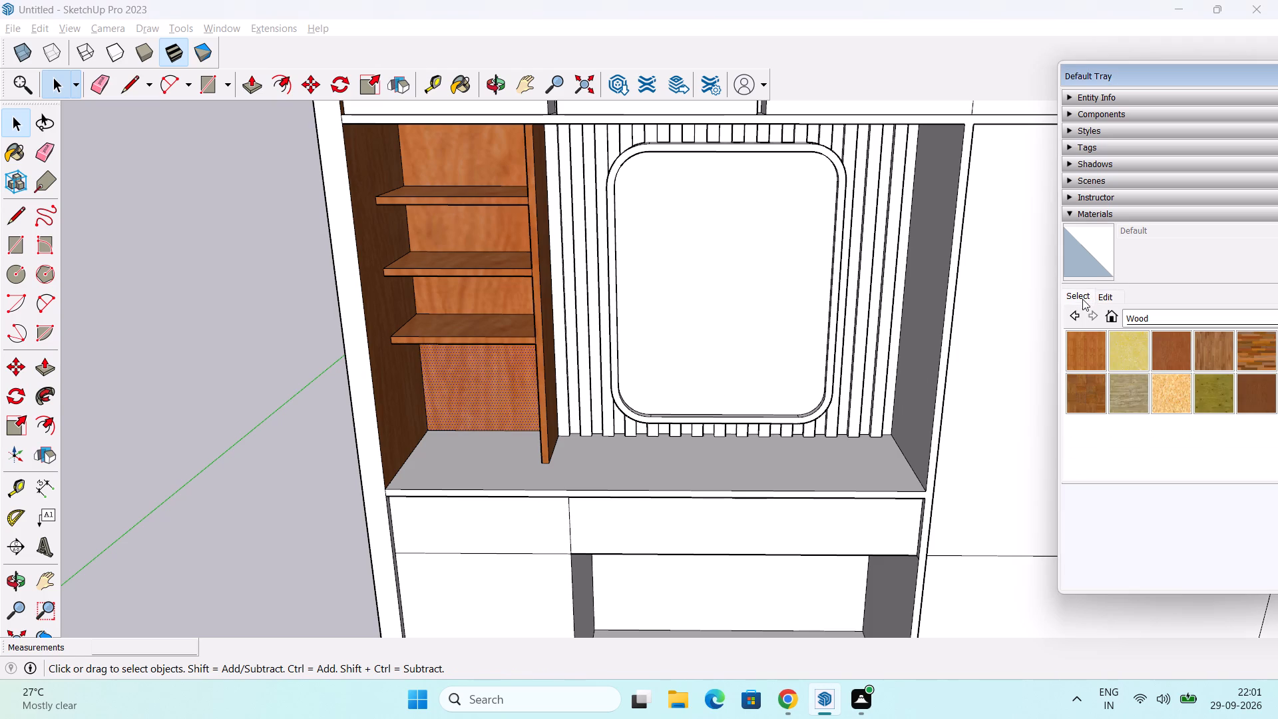
click(1177, 350)
click(1174, 347)
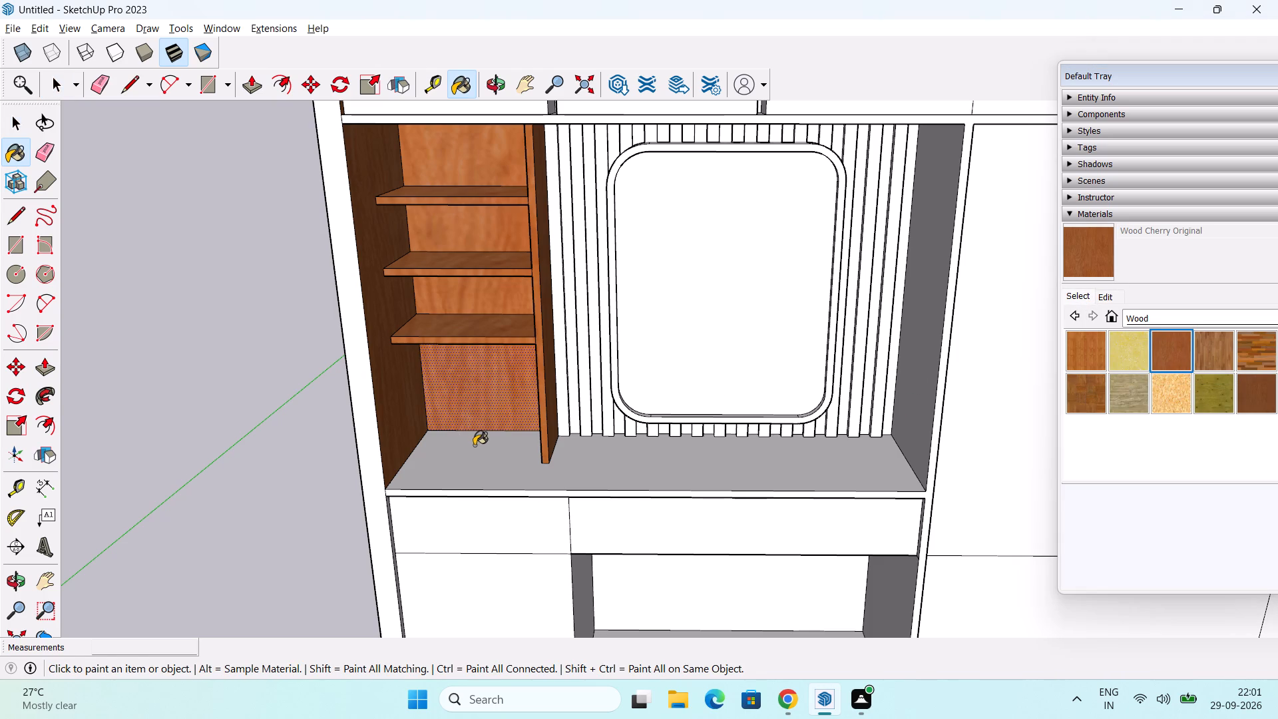
click(470, 456)
middle_drag(521, 479, 534, 546)
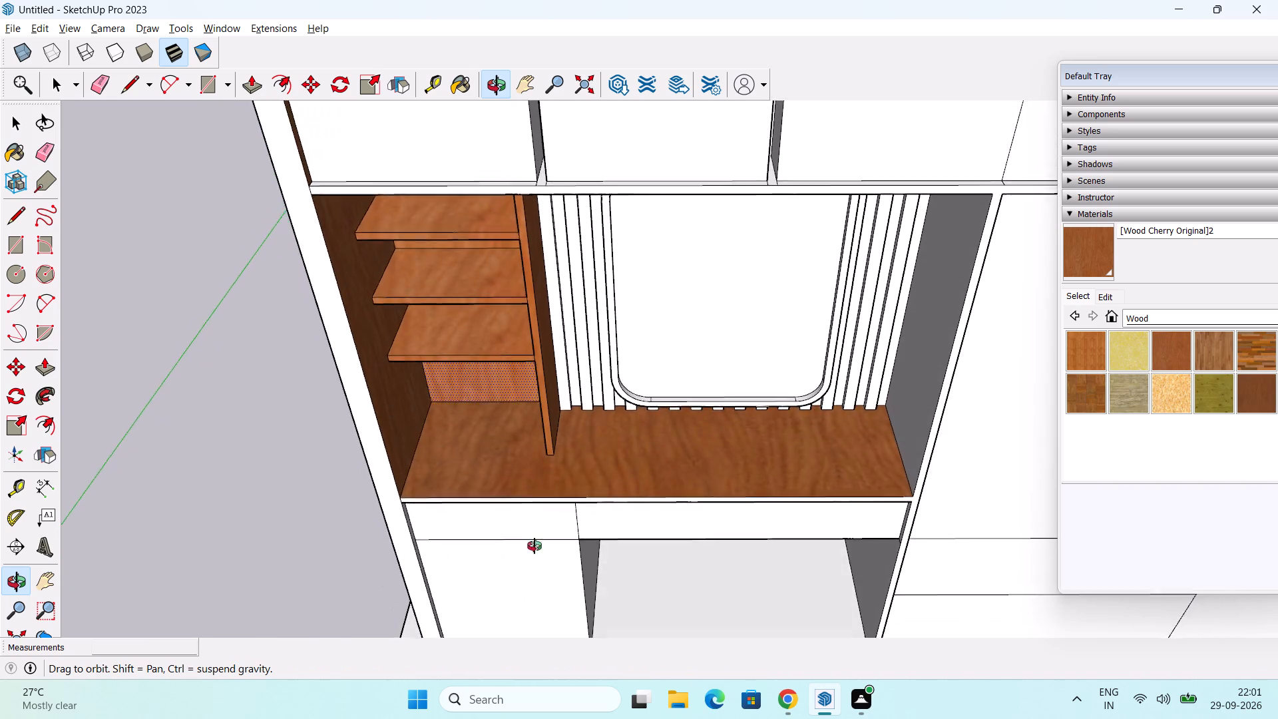
middle_drag(534, 546, 550, 459)
key(Escape)
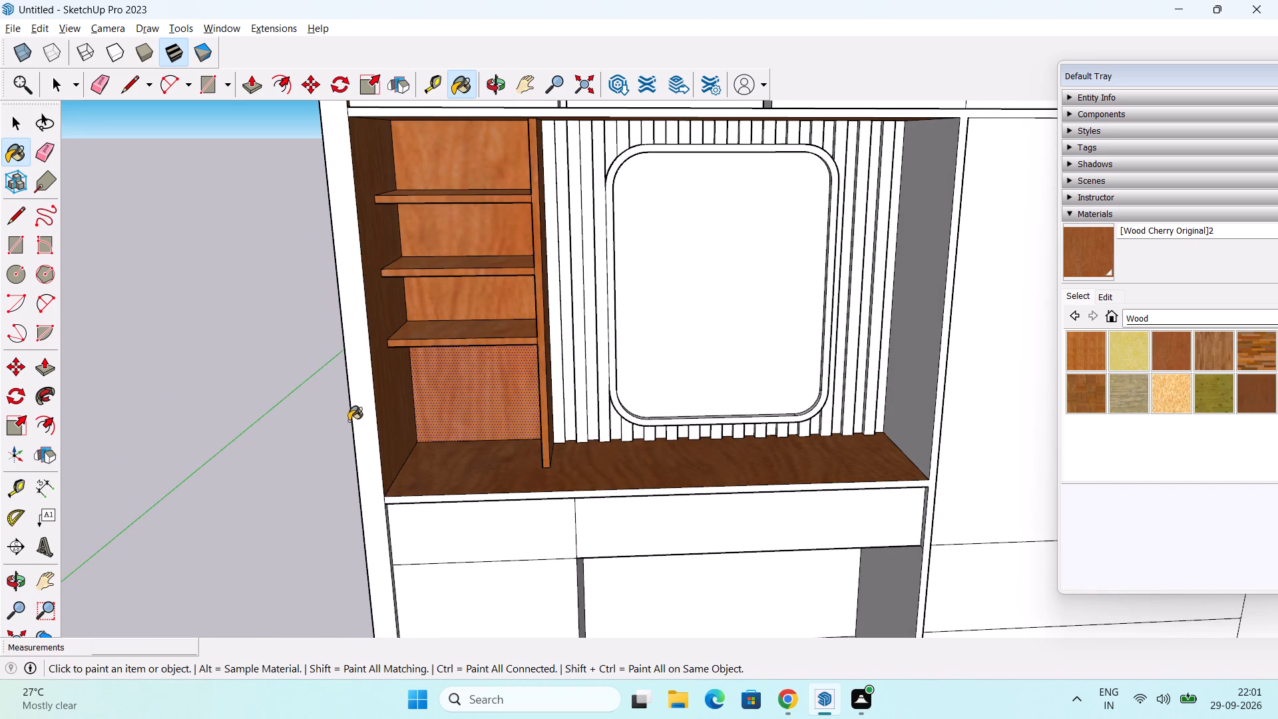
key(space)
click(306, 415)
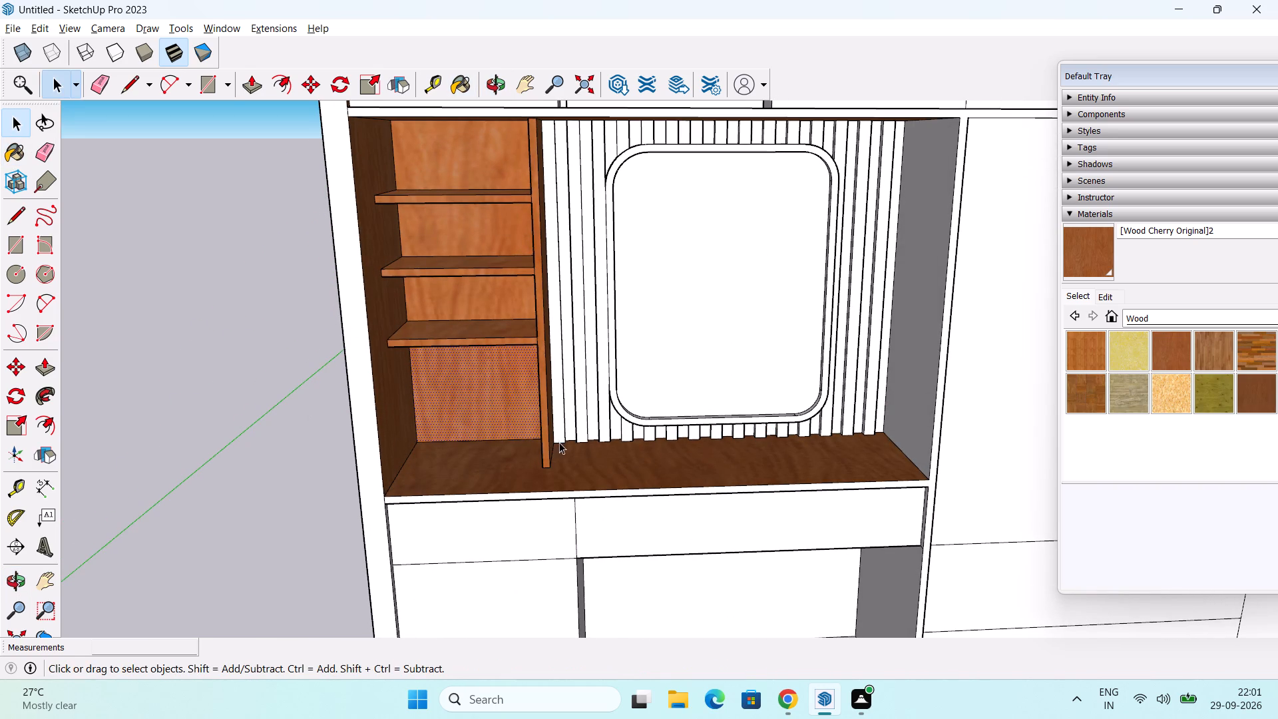
Brighten the countertop's cherry material to match the orange-brown of the open shelves.
middle_drag(564, 444, 424, 527)
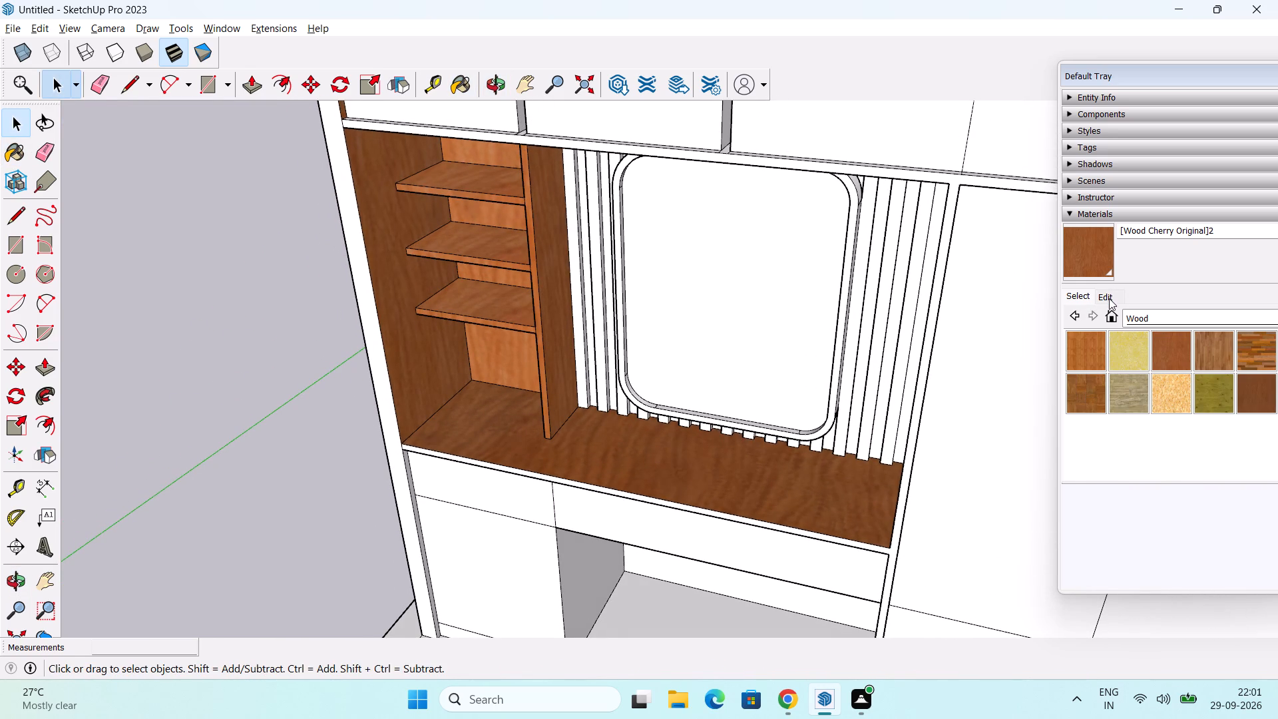
click(1109, 298)
middle_drag(638, 375, 406, 387)
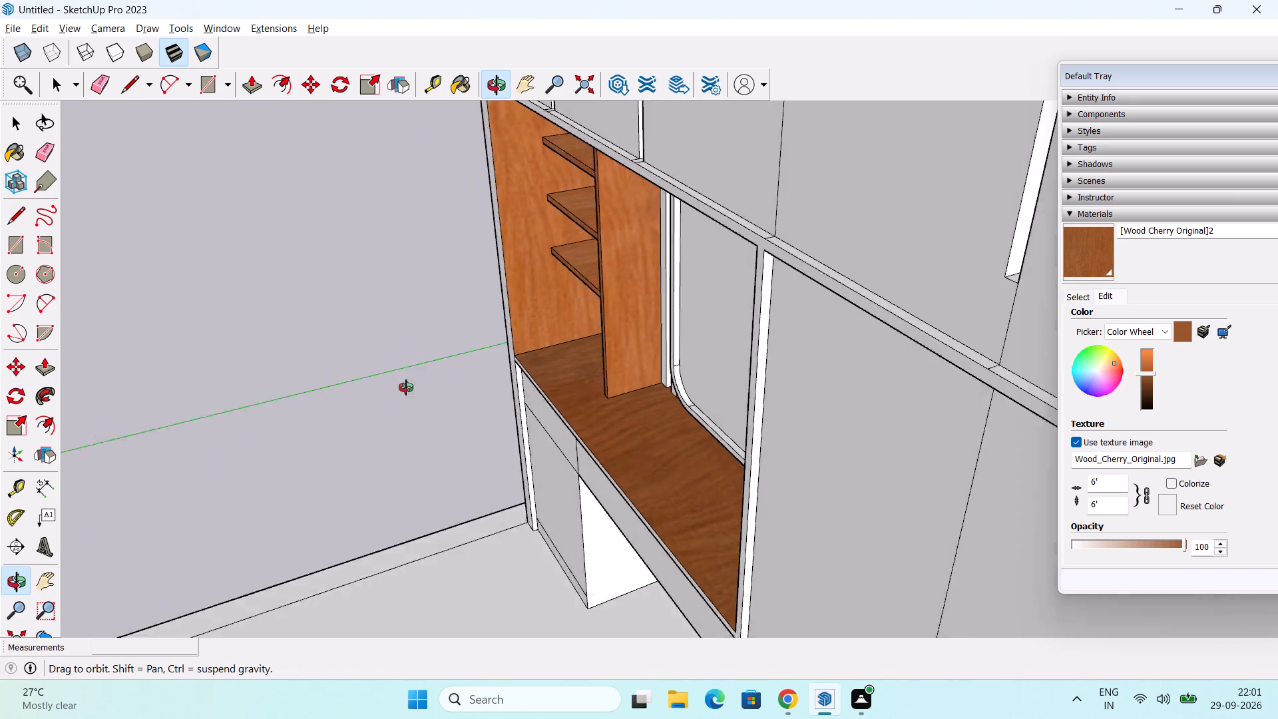
middle_drag(406, 387, 440, 384)
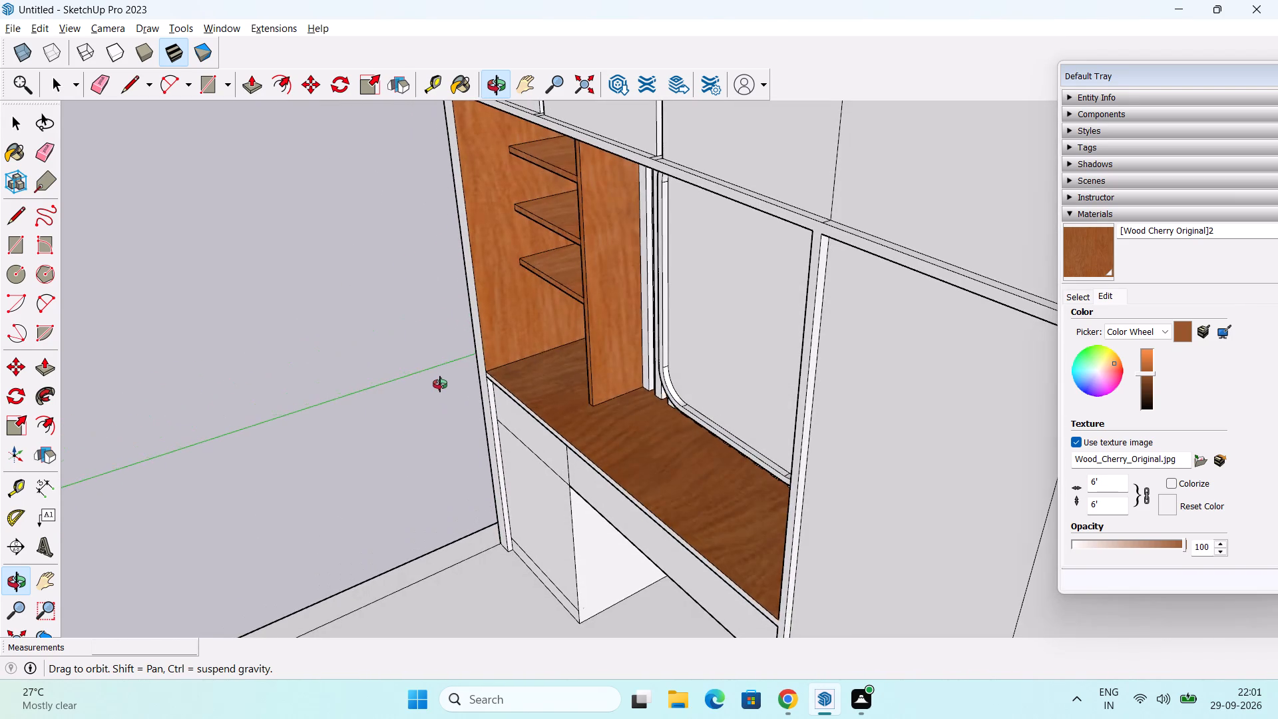
middle_drag(440, 384, 646, 488)
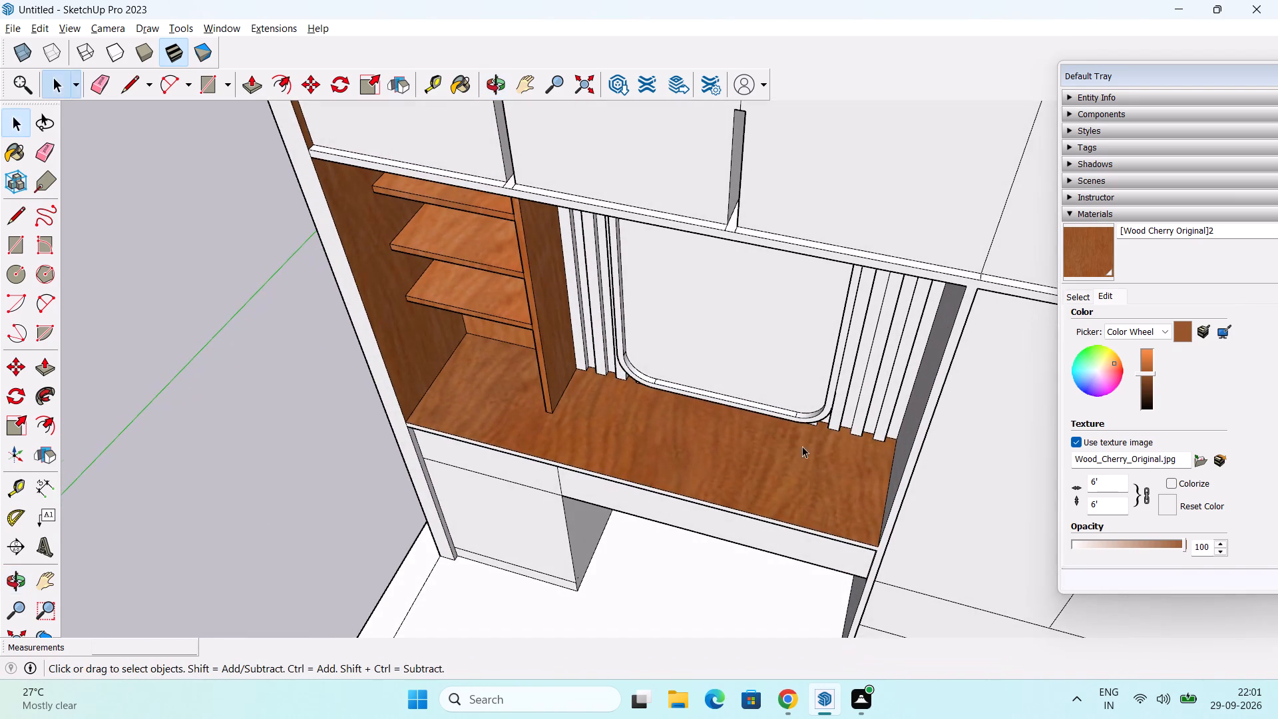
click(1148, 366)
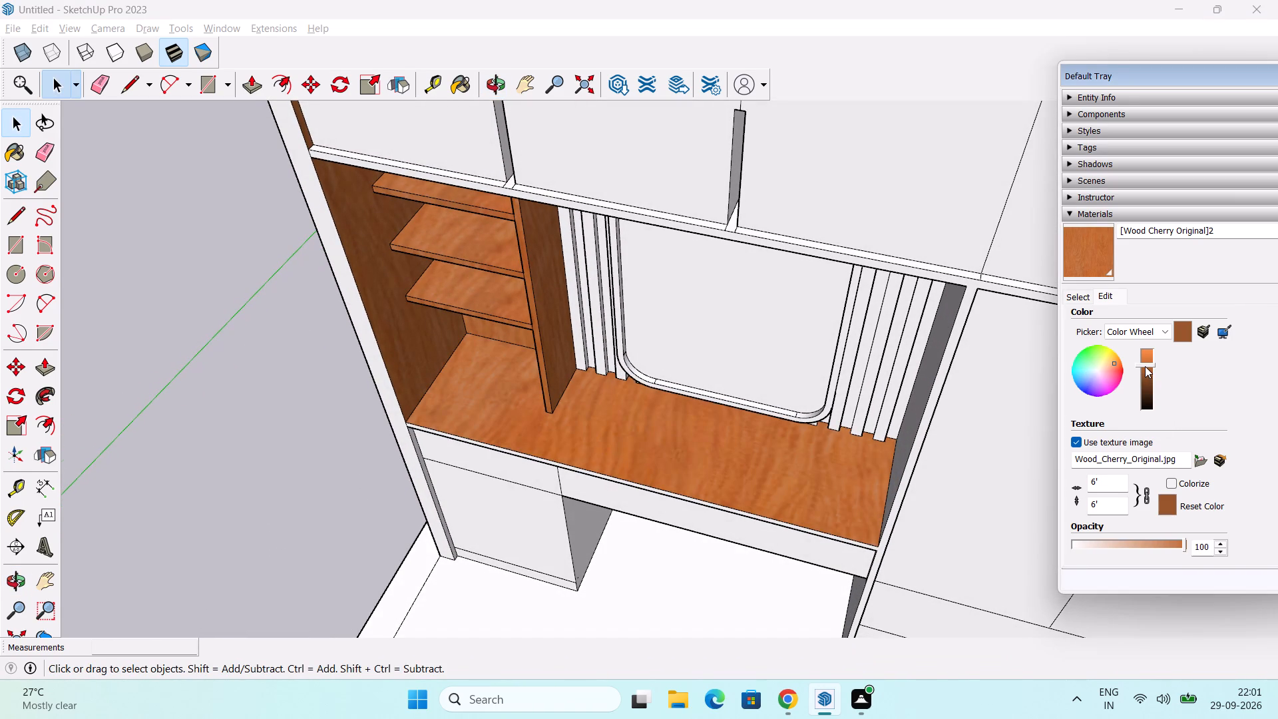
scroll(1145, 366, down, 2)
scroll(327, 453, down, 1)
middle_drag(327, 453, 378, 318)
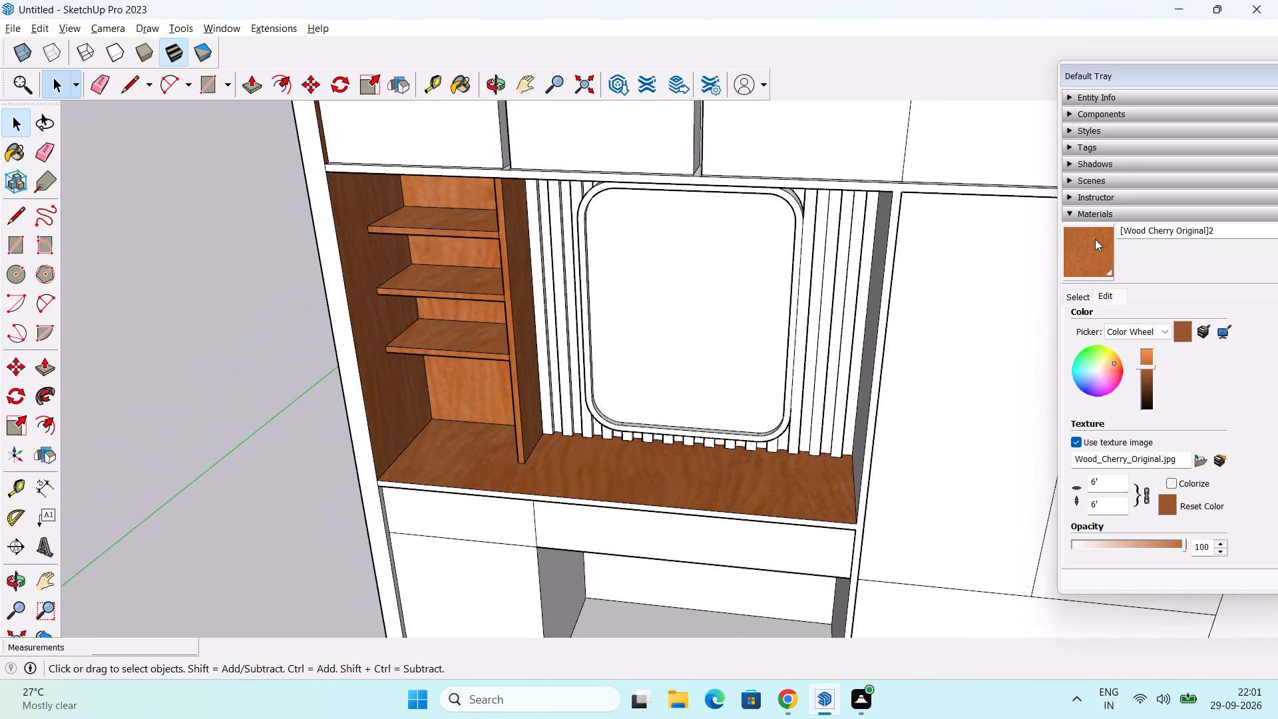
Paint the mirror niche's right inner side panel and the knee space's right side panel below with the brightened Wood Cherry Original.
click(1096, 239)
scroll(749, 367, up, 3)
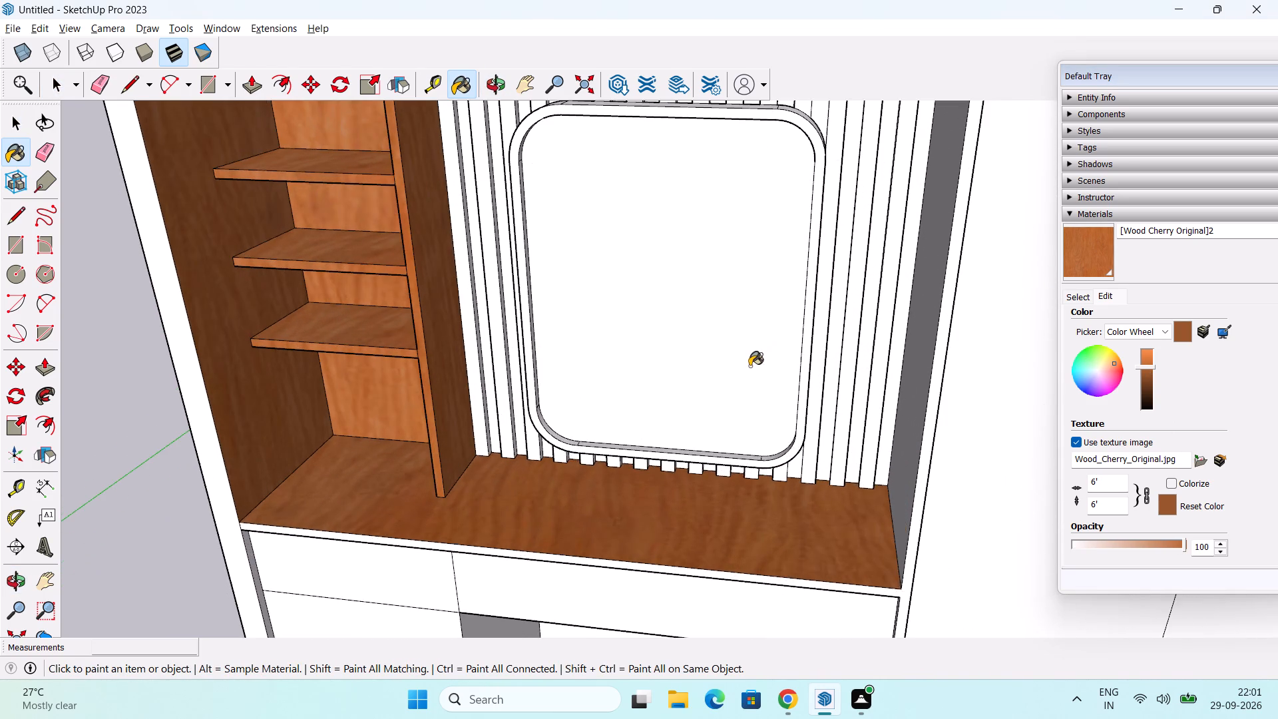
middle_drag(754, 361, 925, 408)
click(925, 354)
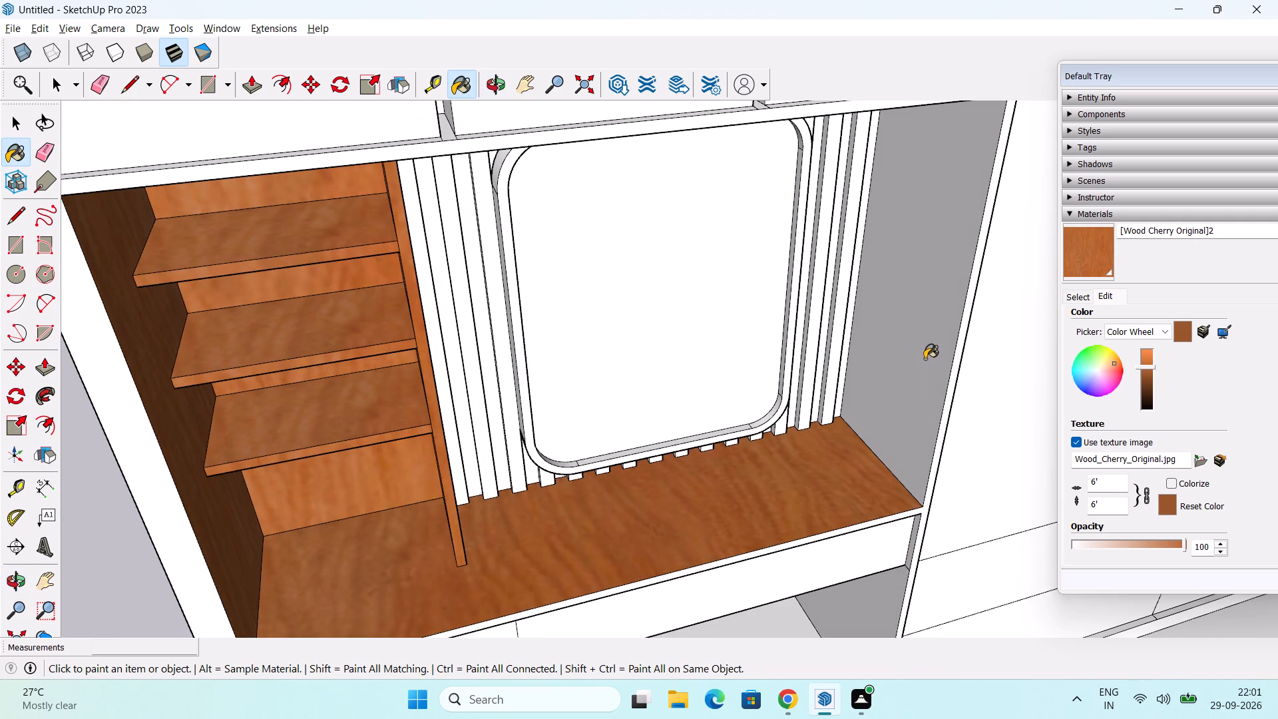
click(893, 608)
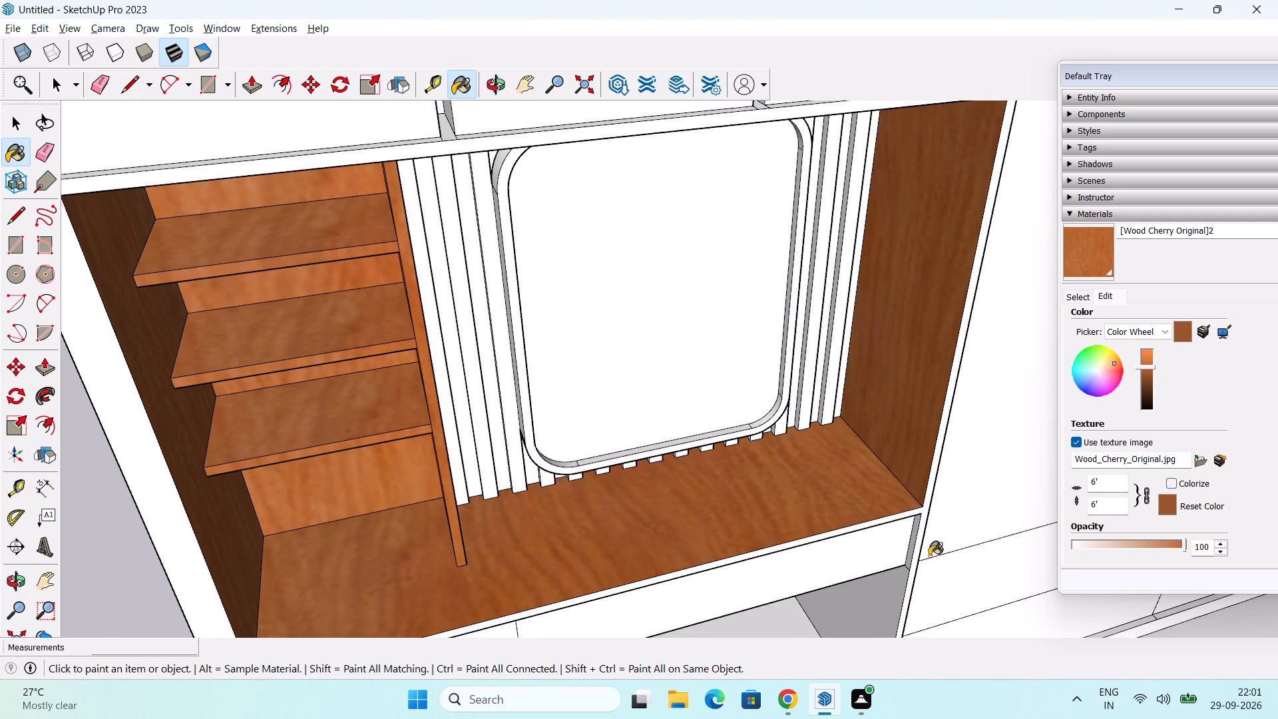
Paint the front edges of the niche frame and of the wardrobe's outer frame with the same cherry material.
scroll(925, 557, up, 7)
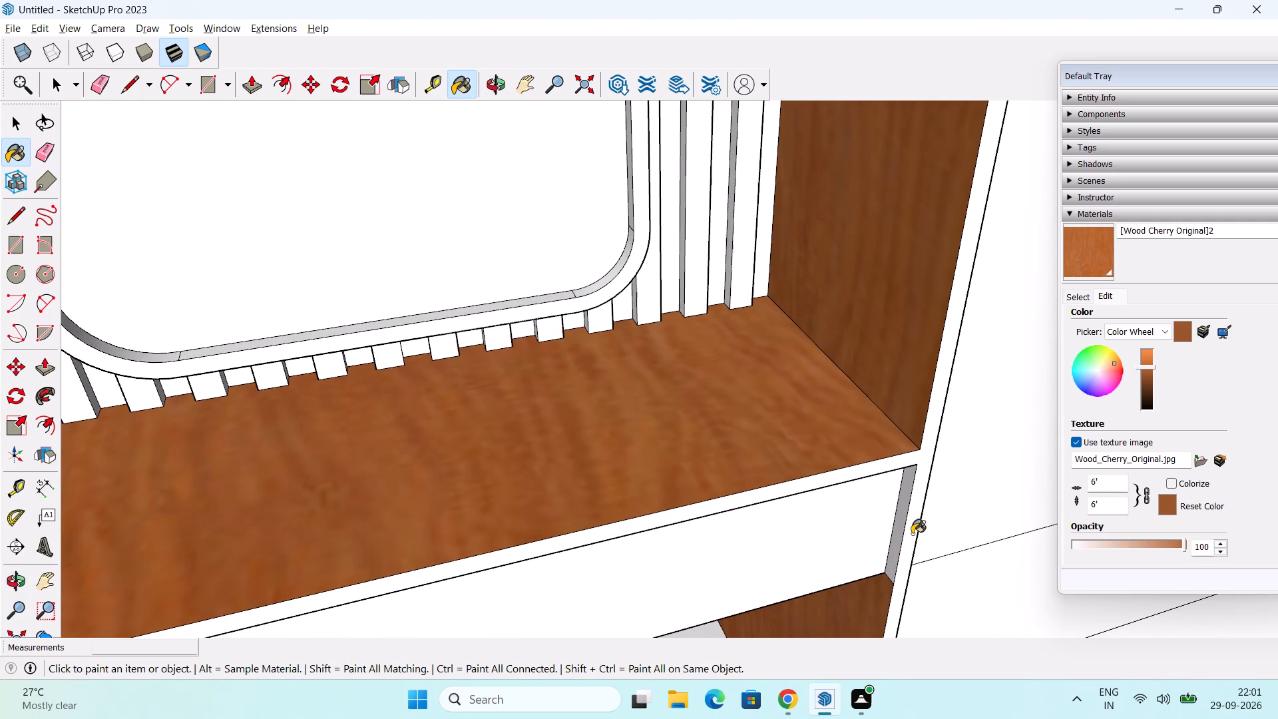
click(915, 524)
scroll(909, 512, down, 14)
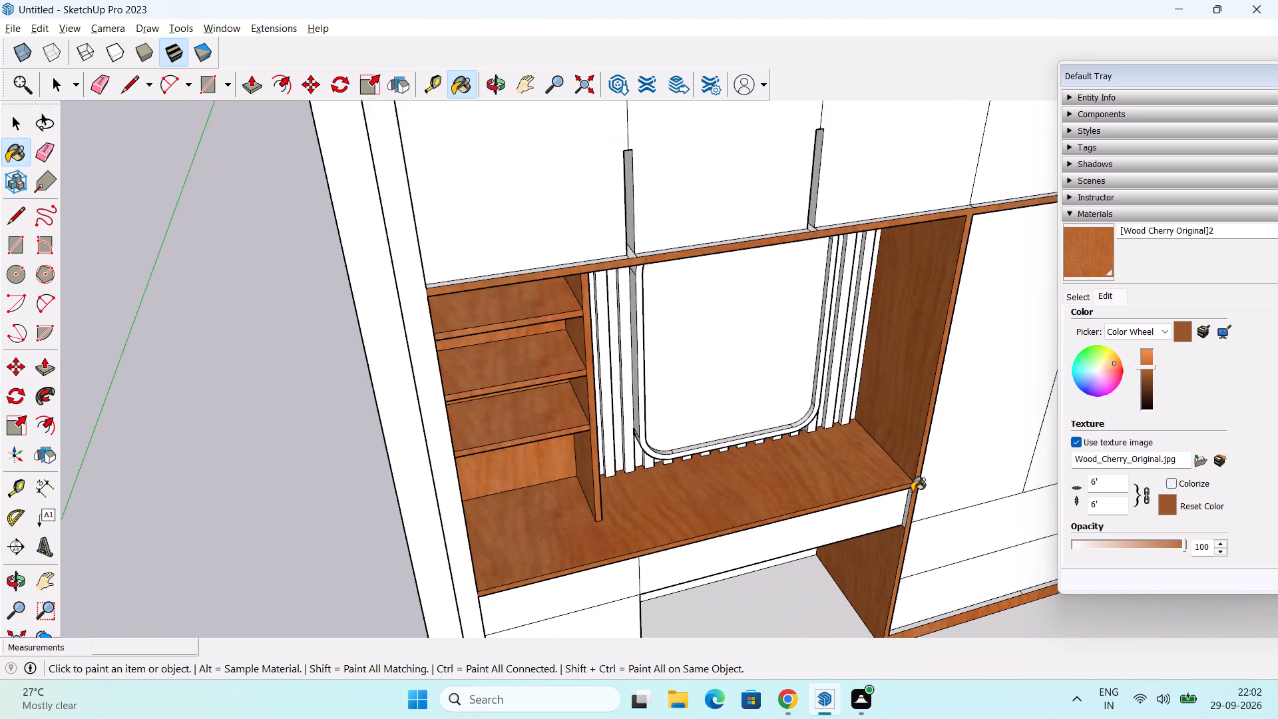
scroll(912, 491, down, 4)
middle_drag(914, 486, 873, 344)
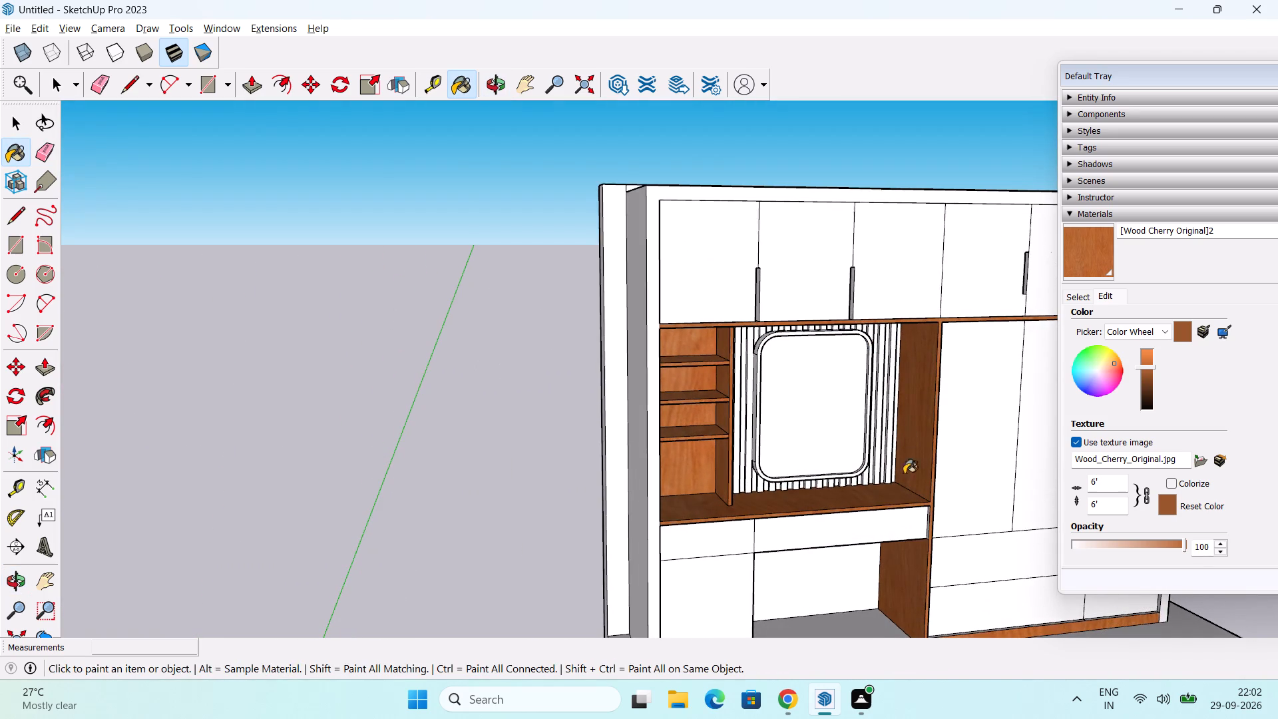
middle_drag(897, 473, 726, 405)
middle_drag(724, 399, 620, 379)
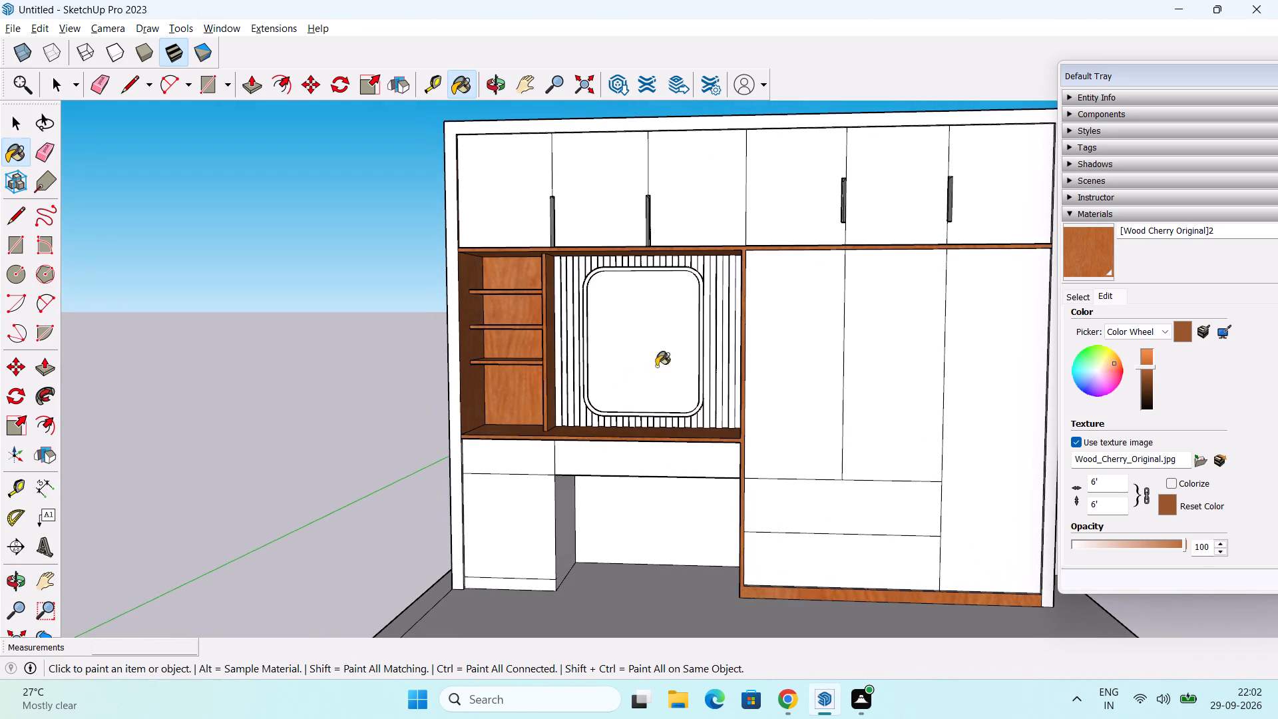
shift+middle_drag(789, 401, 538, 387)
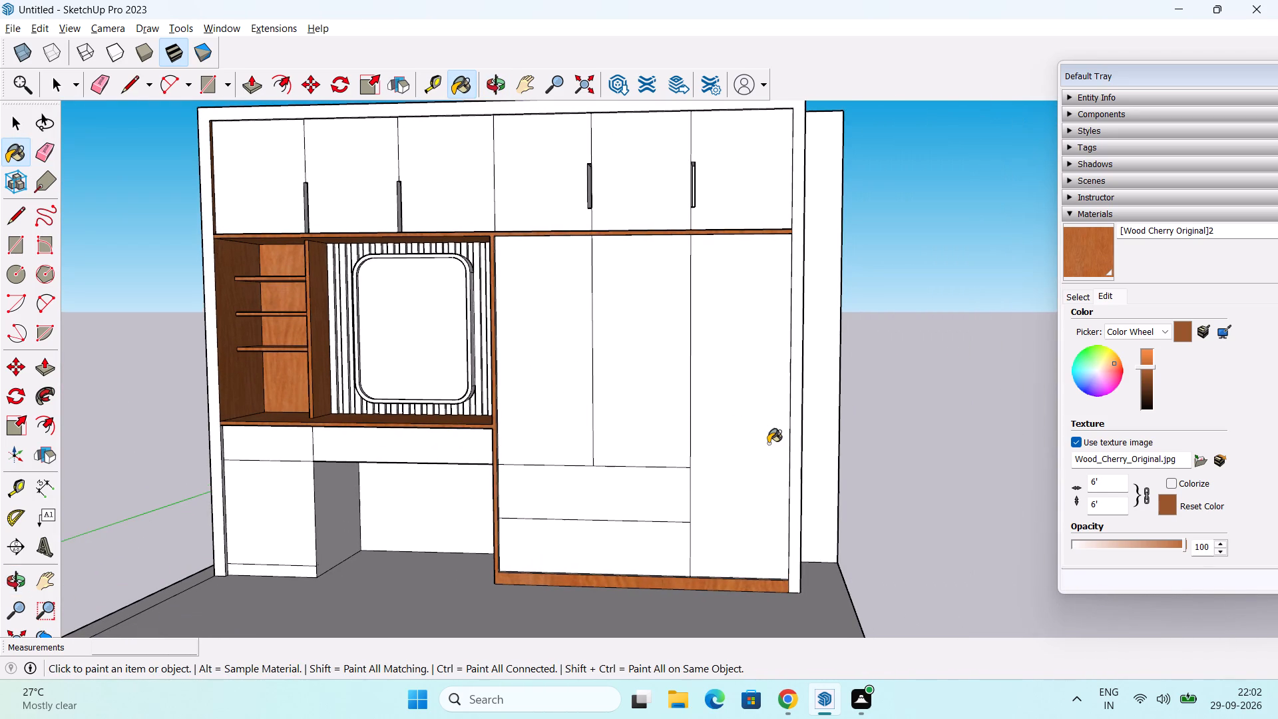
scroll(771, 444, up, 2)
click(803, 438)
Paint the plinth strip below the small drawer unit beside the knee space with the same cherry material.
scroll(803, 438, down, 2)
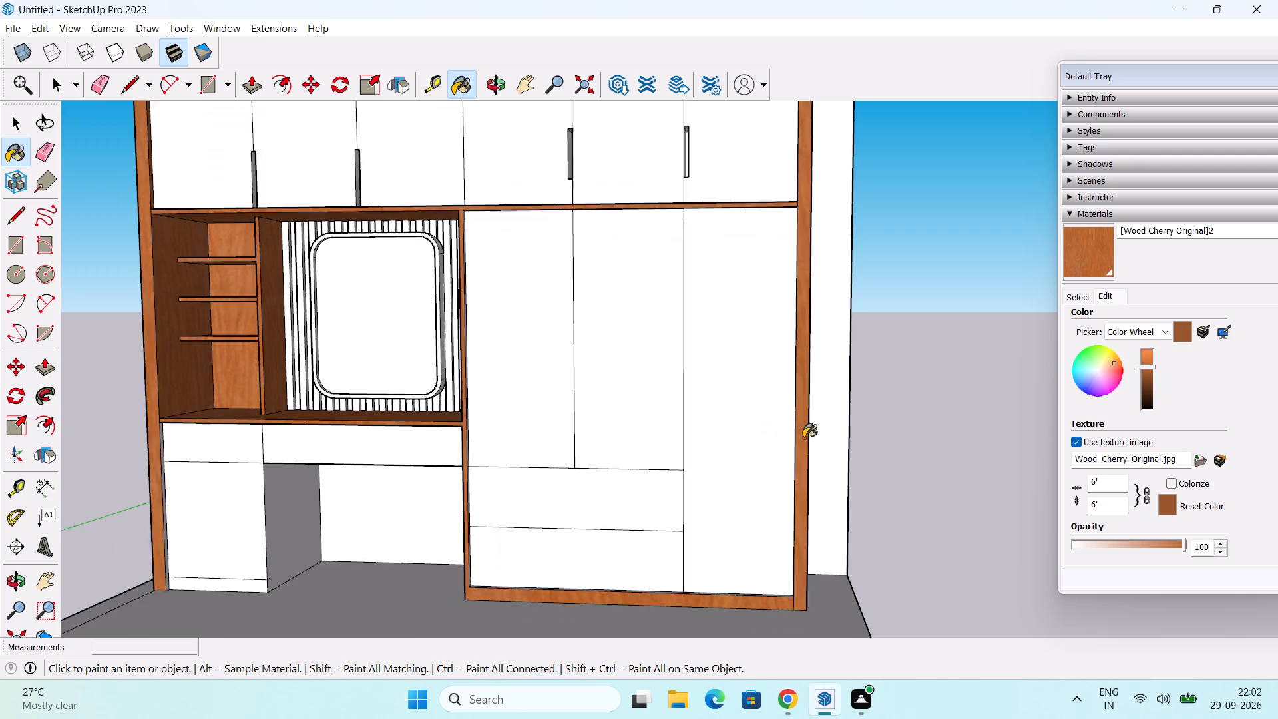
scroll(803, 438, down, 4)
scroll(539, 570, up, 6)
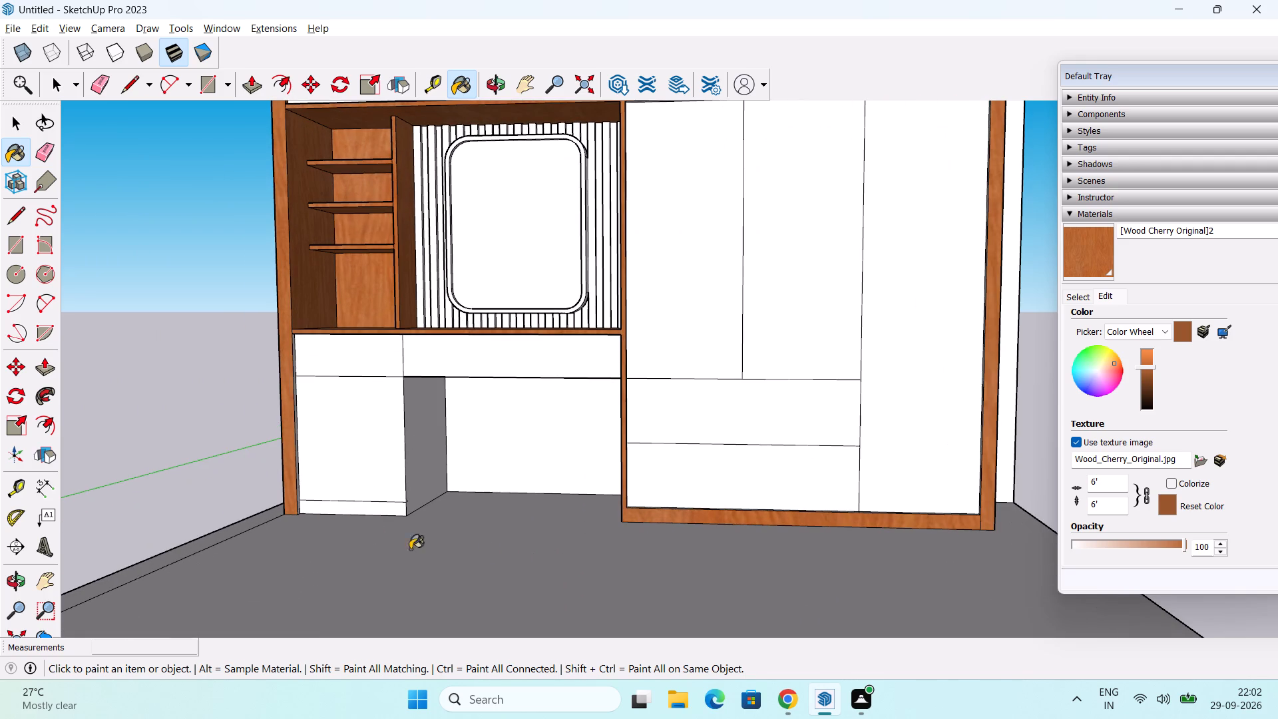
click(369, 511)
Paint the inner edge of the outer frame's left upright beside the drawers with the same cherry material.
scroll(461, 373, down, 5)
middle_drag(456, 353, 382, 310)
scroll(385, 277, up, 8)
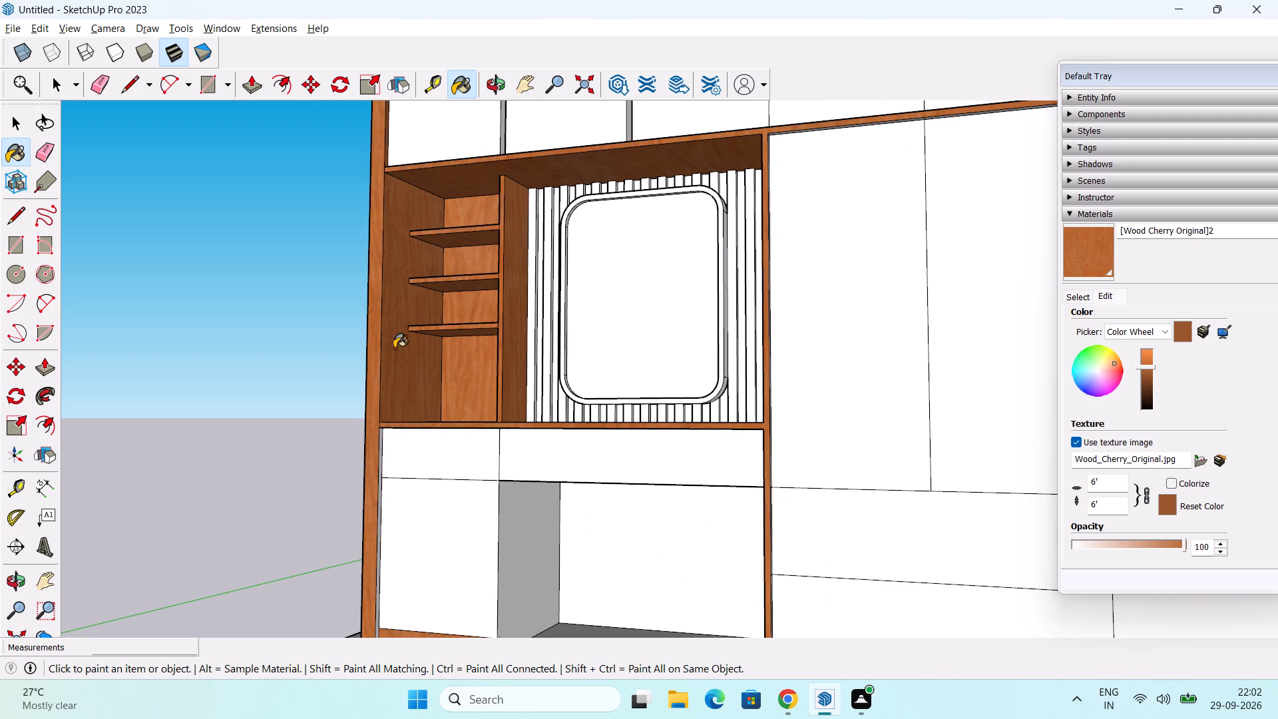
scroll(378, 537, up, 7)
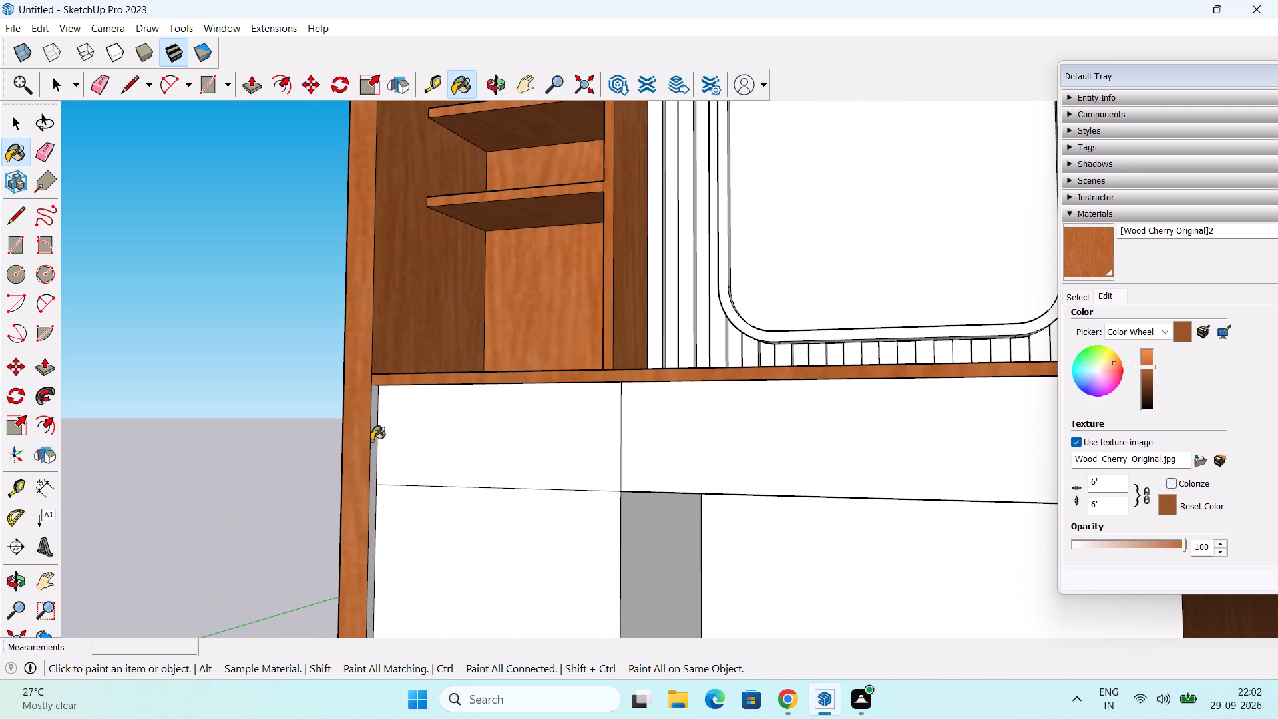
click(371, 441)
Paint the underside edge of the wardrobe's top frame member above the upper doors with the same cherry material.
scroll(413, 425, down, 12)
middle_drag(609, 462, 640, 387)
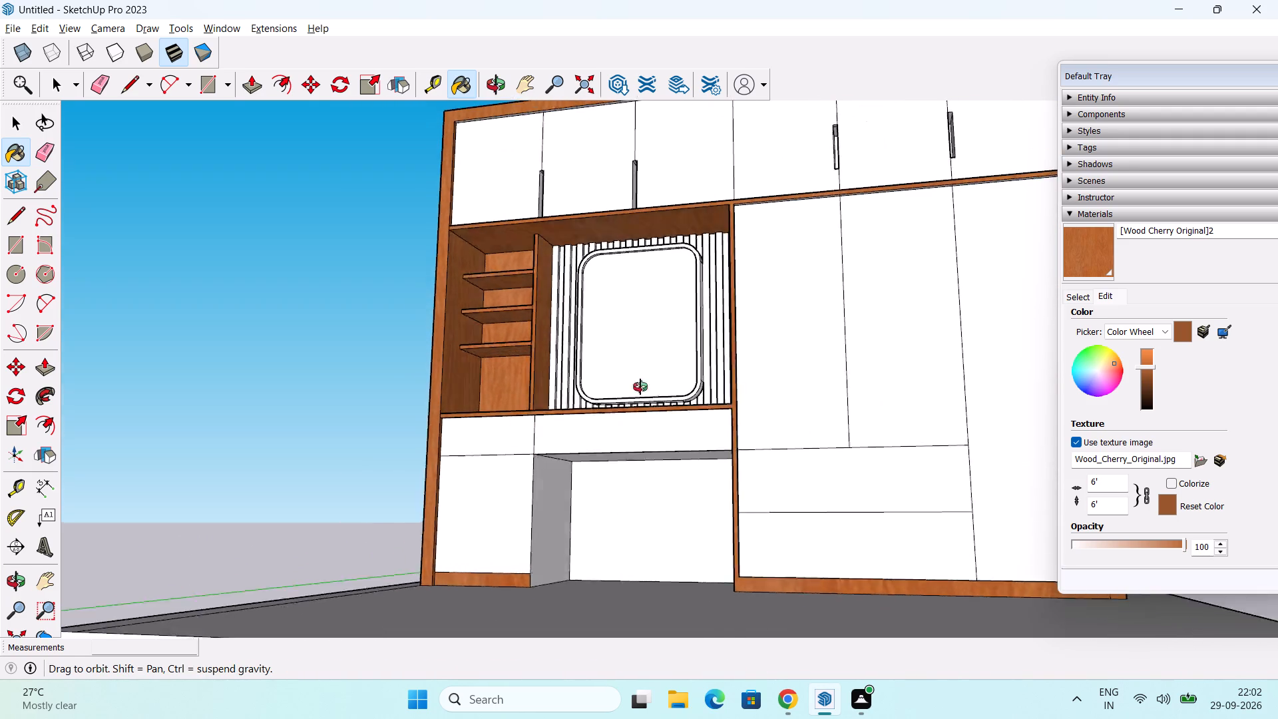
middle_drag(640, 387, 645, 347)
shift+middle_drag(725, 307, 609, 569)
scroll(688, 435, up, 1)
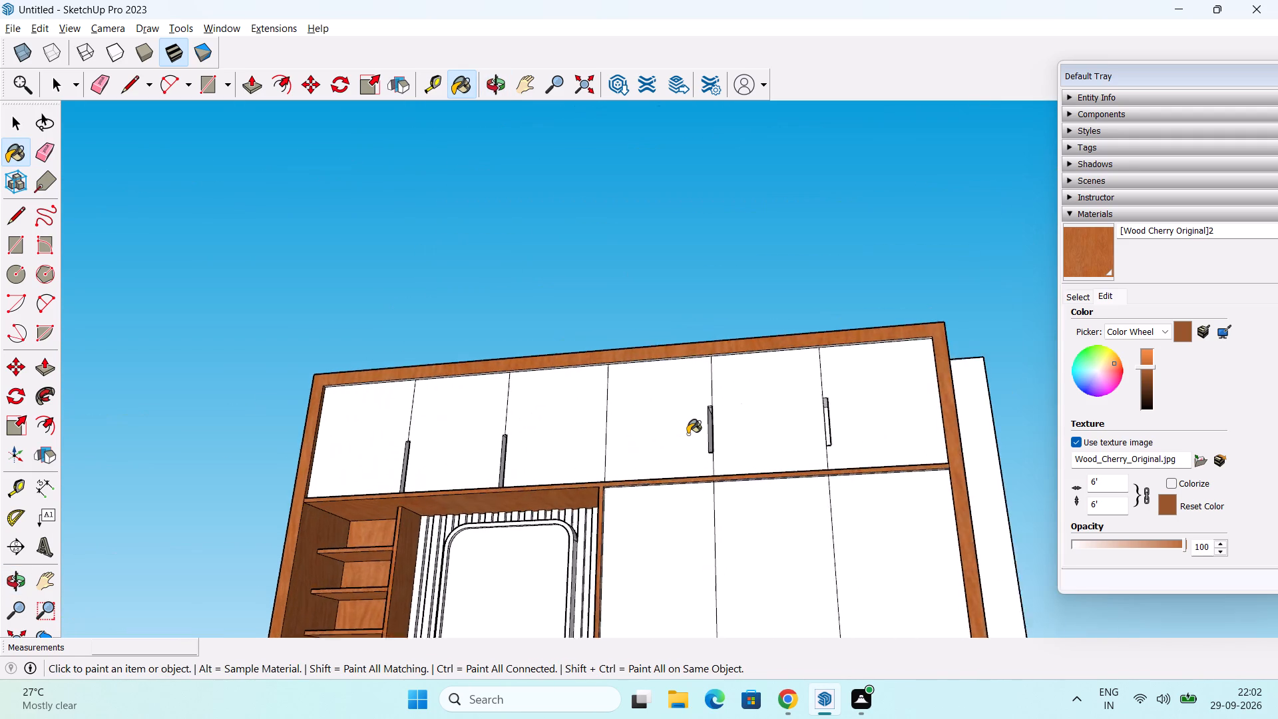
scroll(688, 434, up, 5)
scroll(749, 294, up, 8)
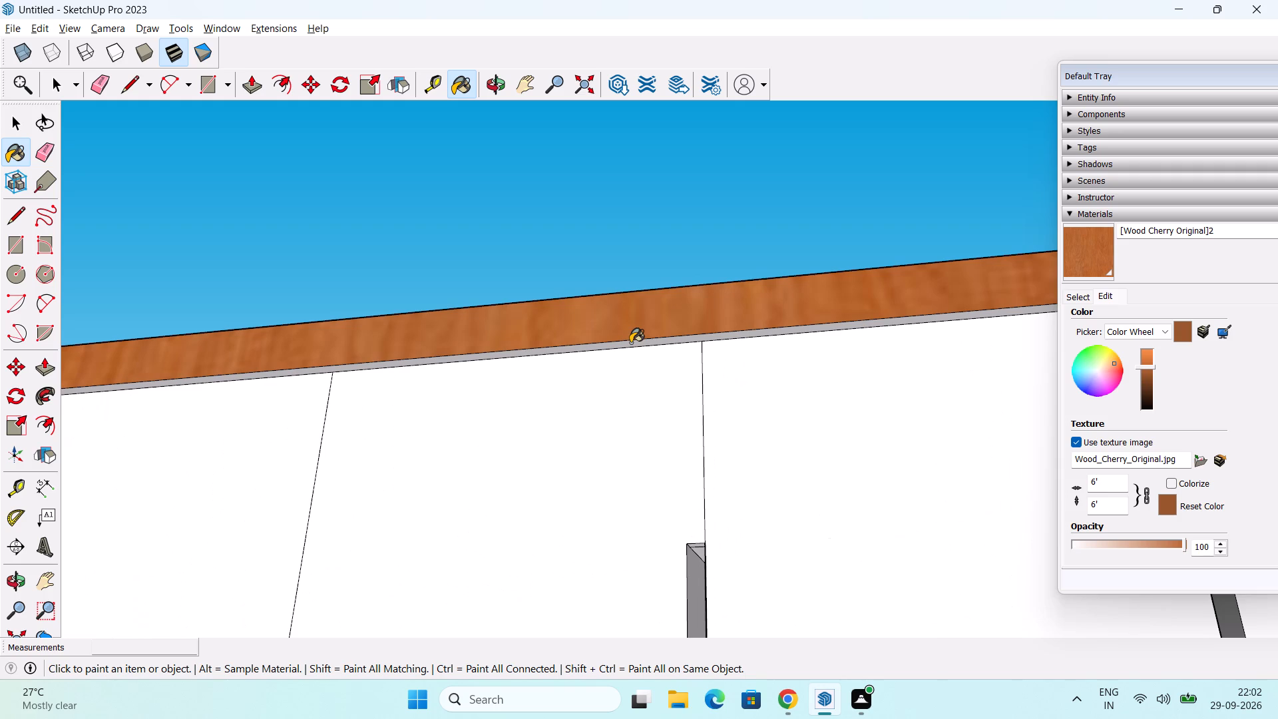
click(650, 342)
Paint the inner edges of the right frame upright beside the upper and tall doors with the same cherry material.
scroll(684, 334, down, 2)
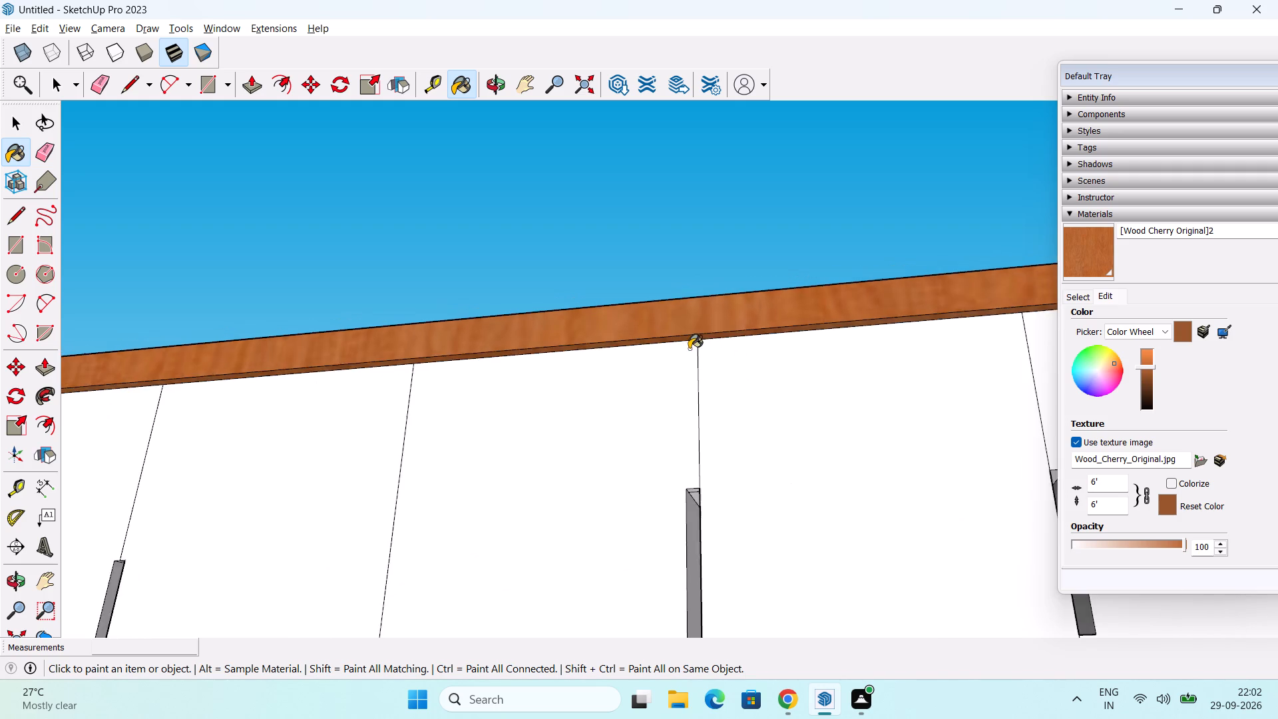
scroll(689, 349, down, 13)
middle_drag(705, 424, 921, 626)
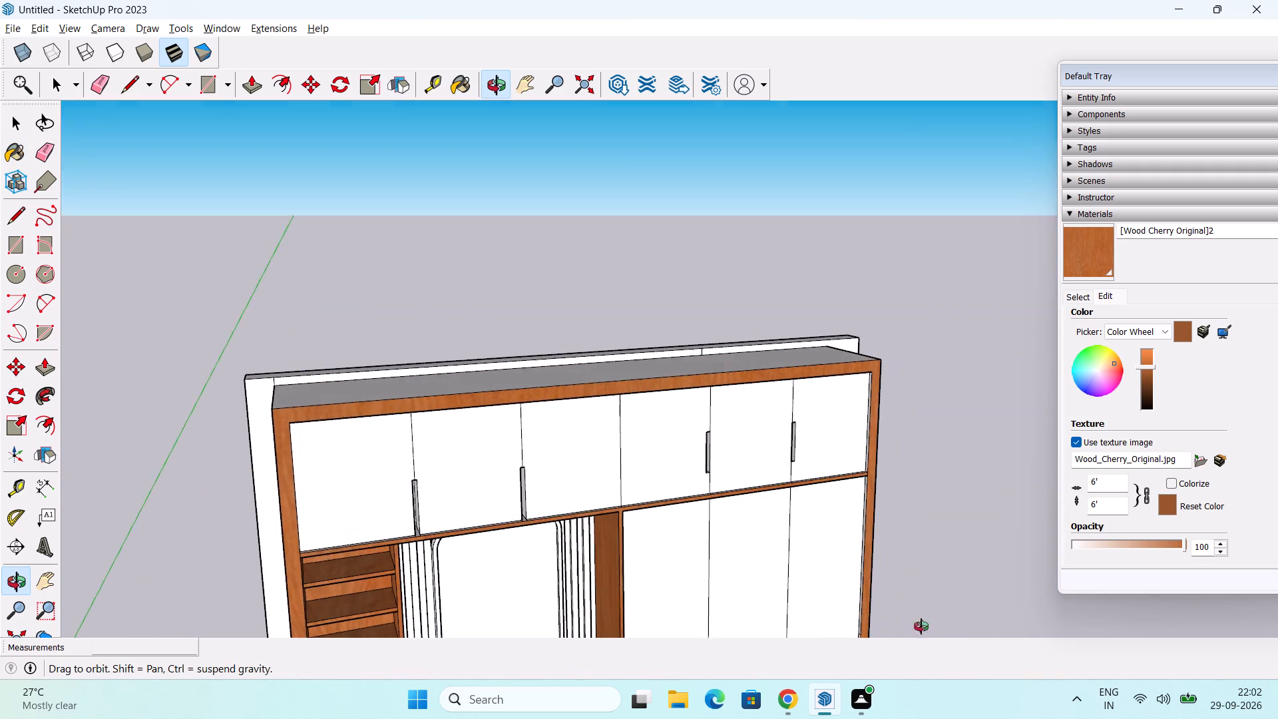
middle_drag(921, 626, 917, 622)
scroll(872, 523, up, 10)
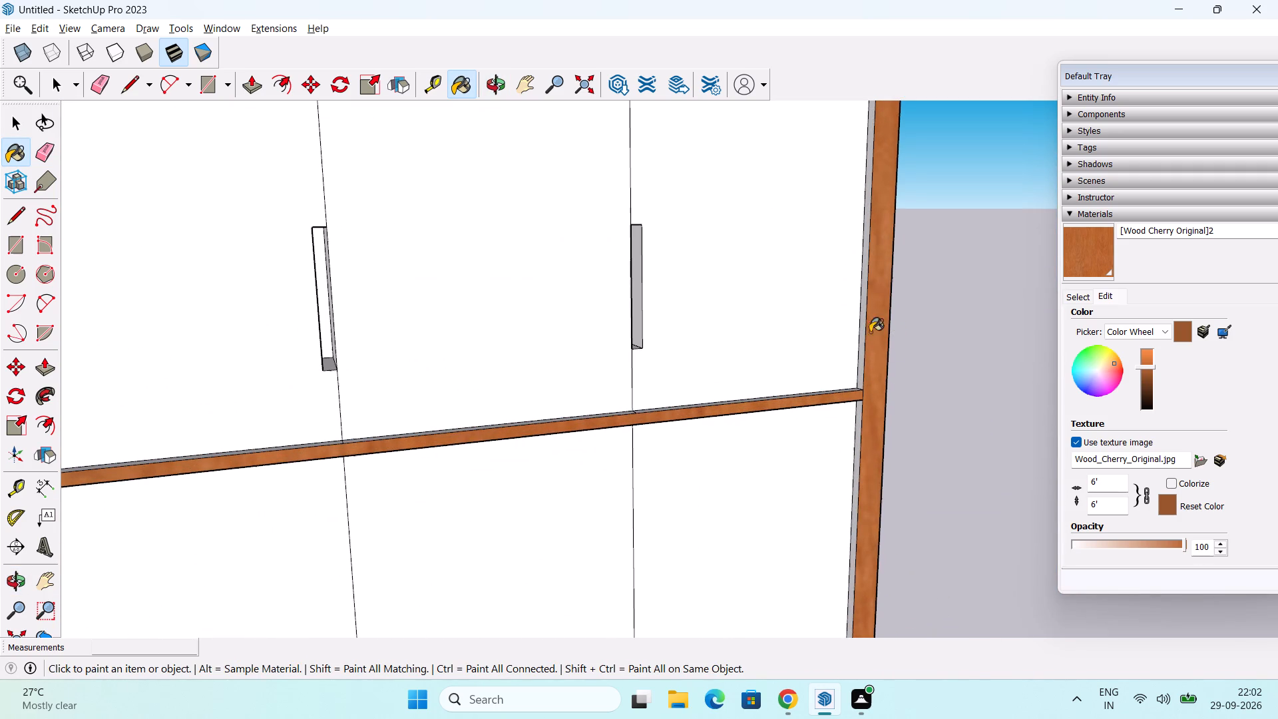
click(862, 359)
click(857, 445)
Paint the top-face segments of the horizontal rail between the upper and tall doors with the same cherry material.
middle_drag(851, 419, 848, 465)
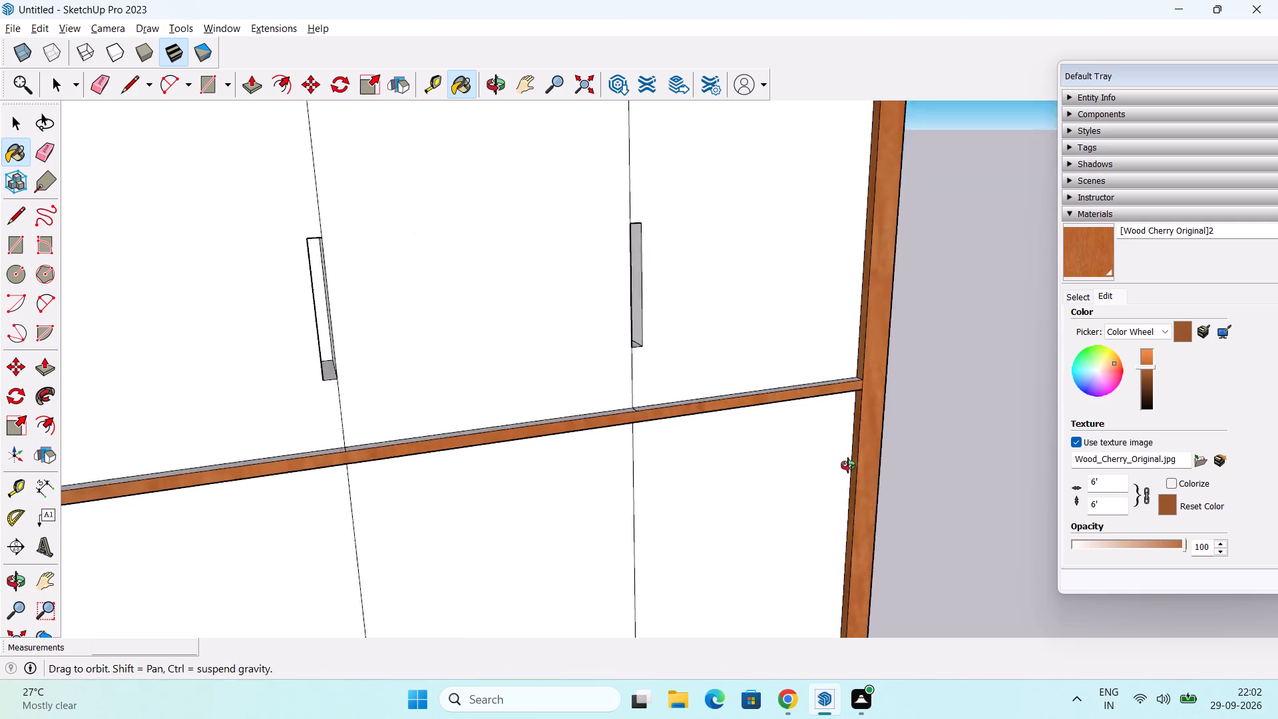
middle_drag(848, 465, 825, 529)
scroll(799, 372, up, 3)
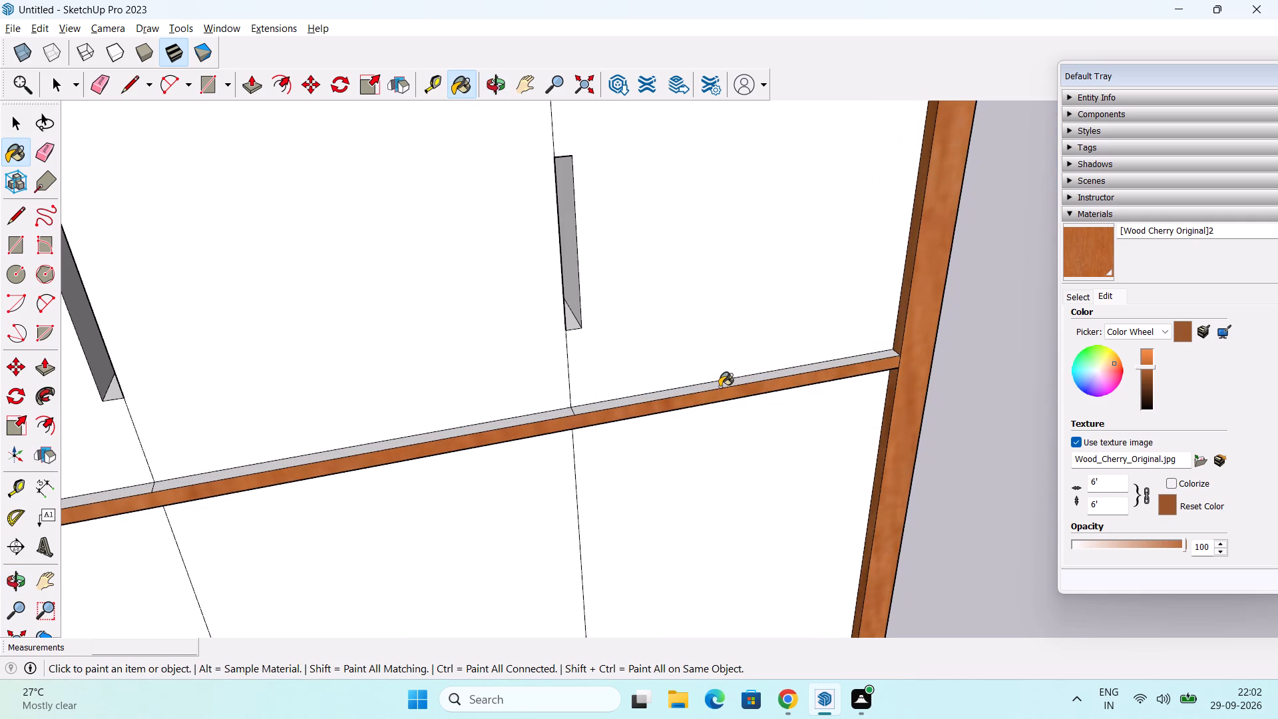
click(720, 387)
click(473, 429)
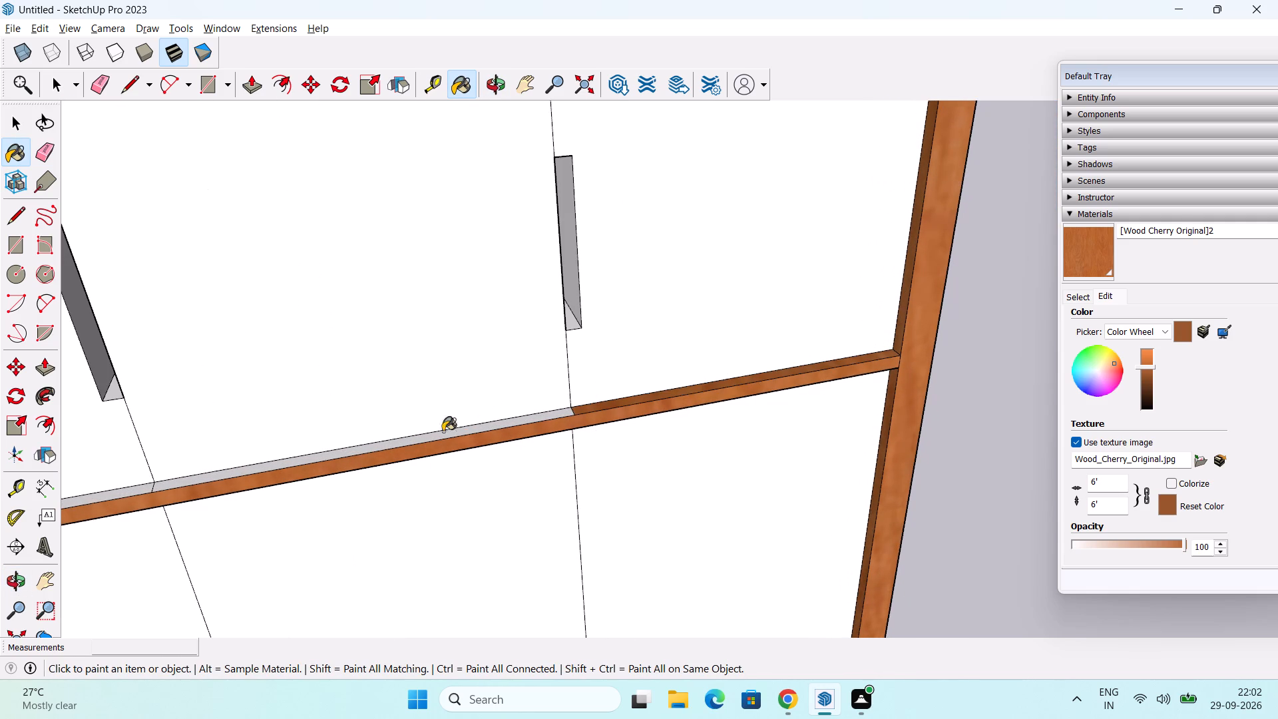
click(128, 490)
Paint the rail's top-face segments above the shelves and mirror niche, including the small pieces at the door handles, in the same cherry.
scroll(181, 442, down, 3)
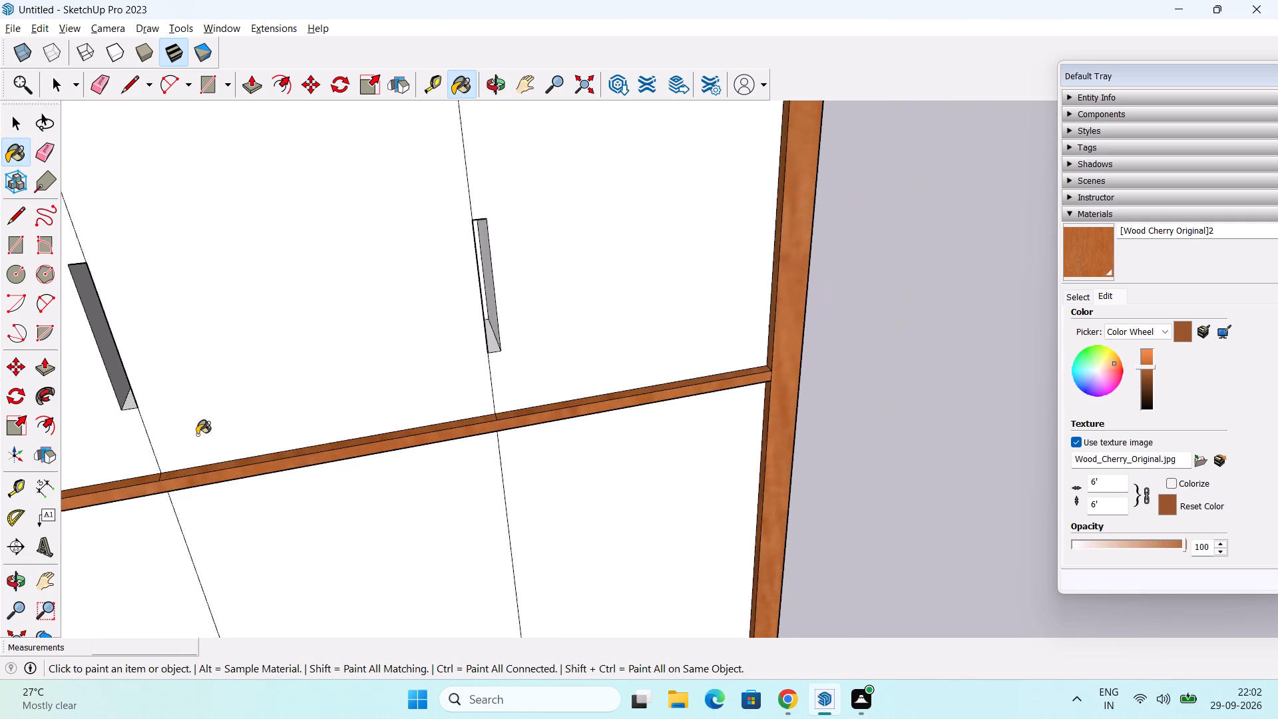
scroll(311, 437, down, 6)
shift+middle_drag(295, 469, 694, 415)
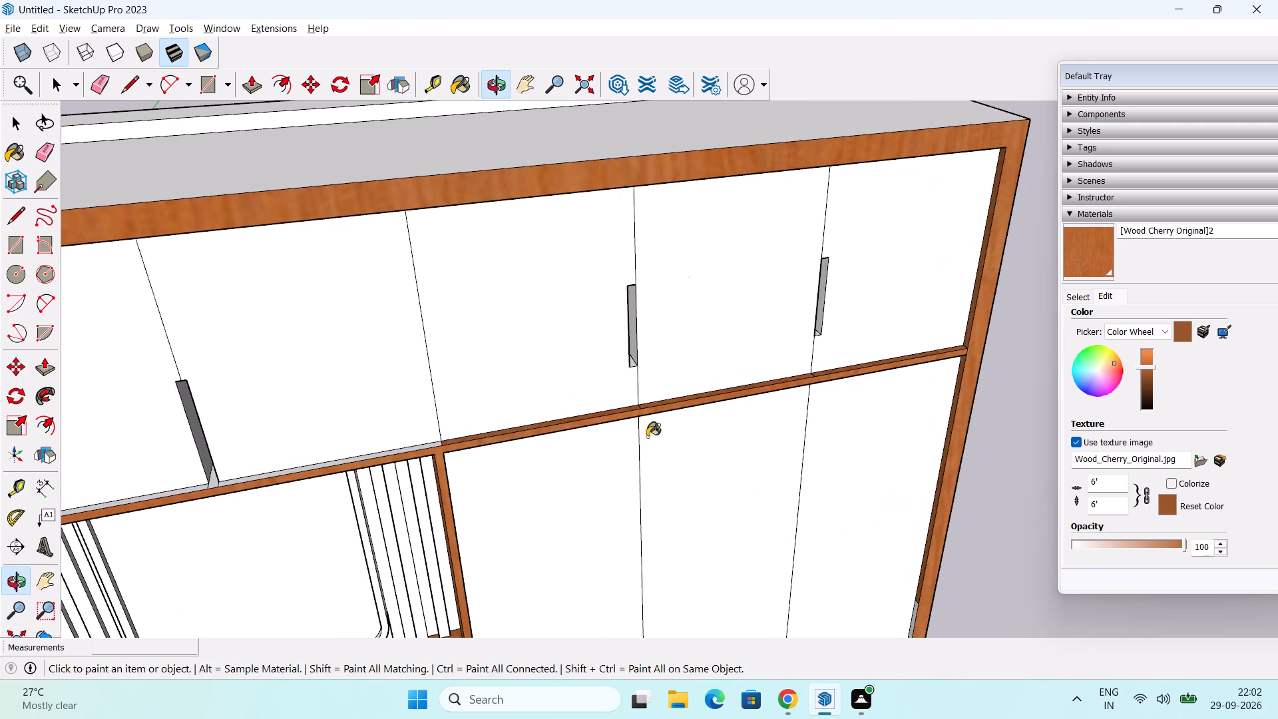
shift+middle_drag(338, 471, 807, 342)
shift+scroll(706, 380, down, 1)
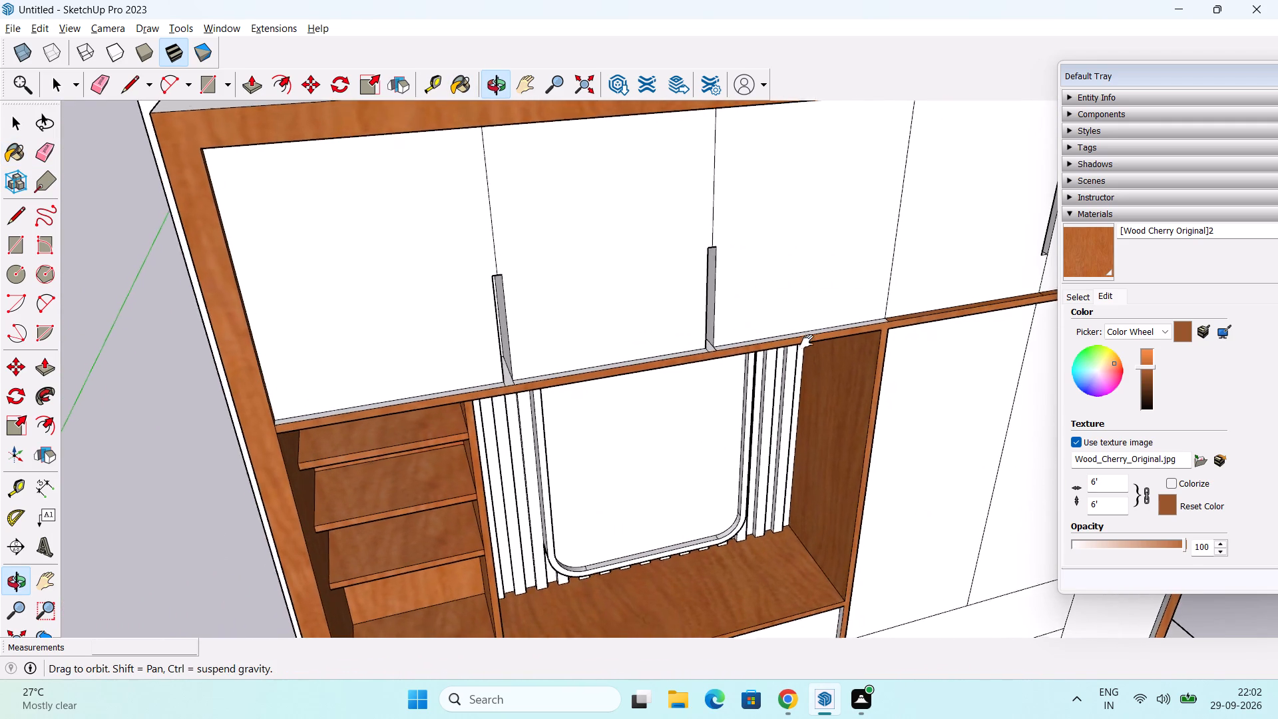
shift+middle_drag(807, 342, 795, 347)
middle_drag(736, 422, 534, 461)
scroll(410, 344, up, 2)
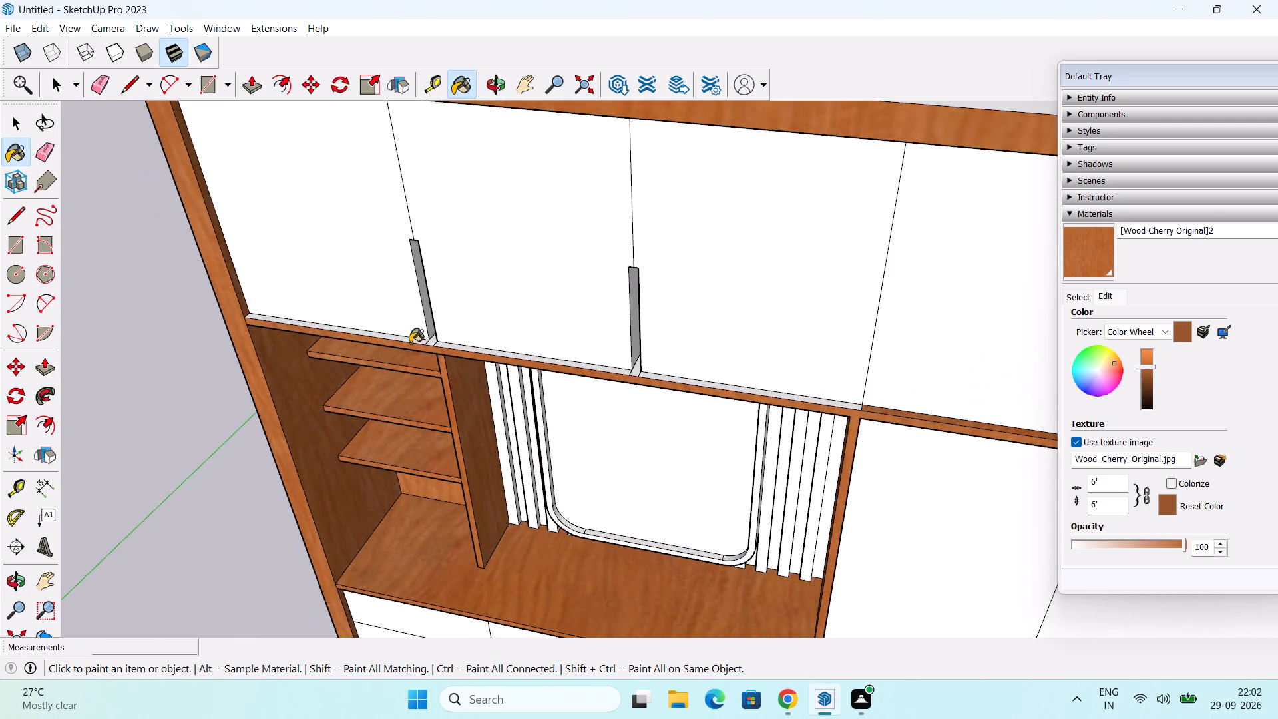
scroll(410, 343, up, 3)
click(869, 409)
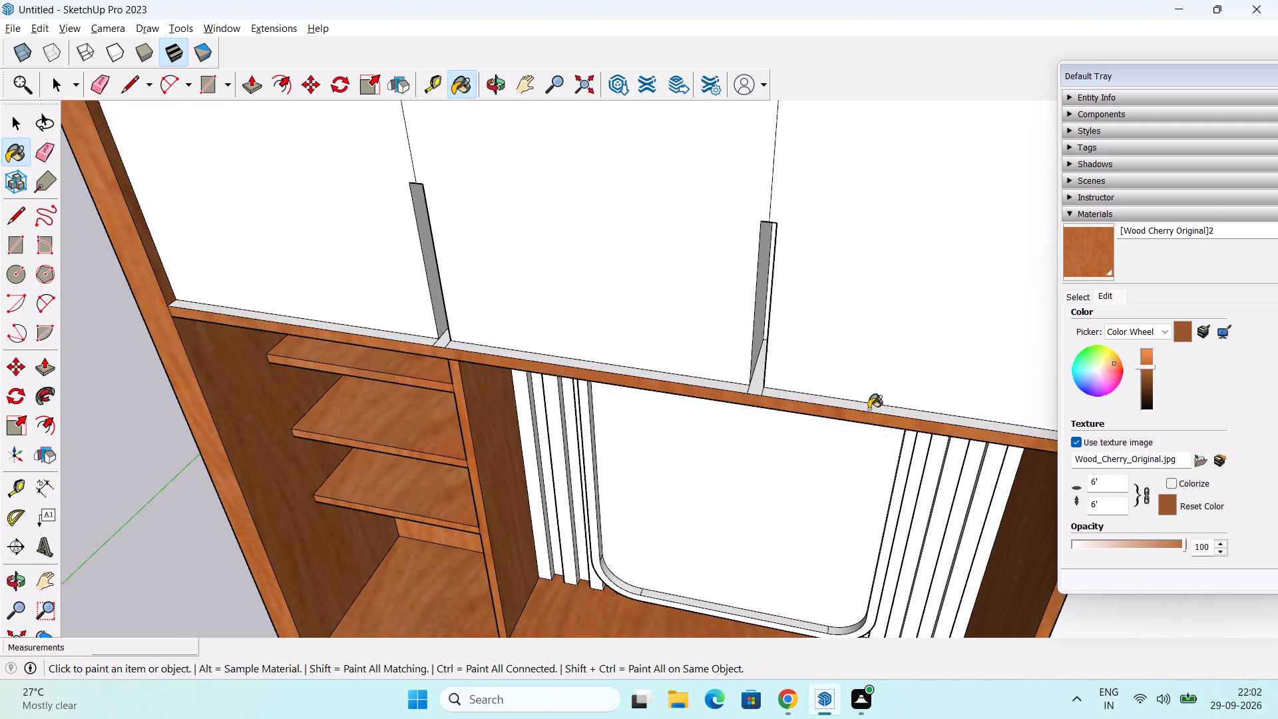
click(662, 377)
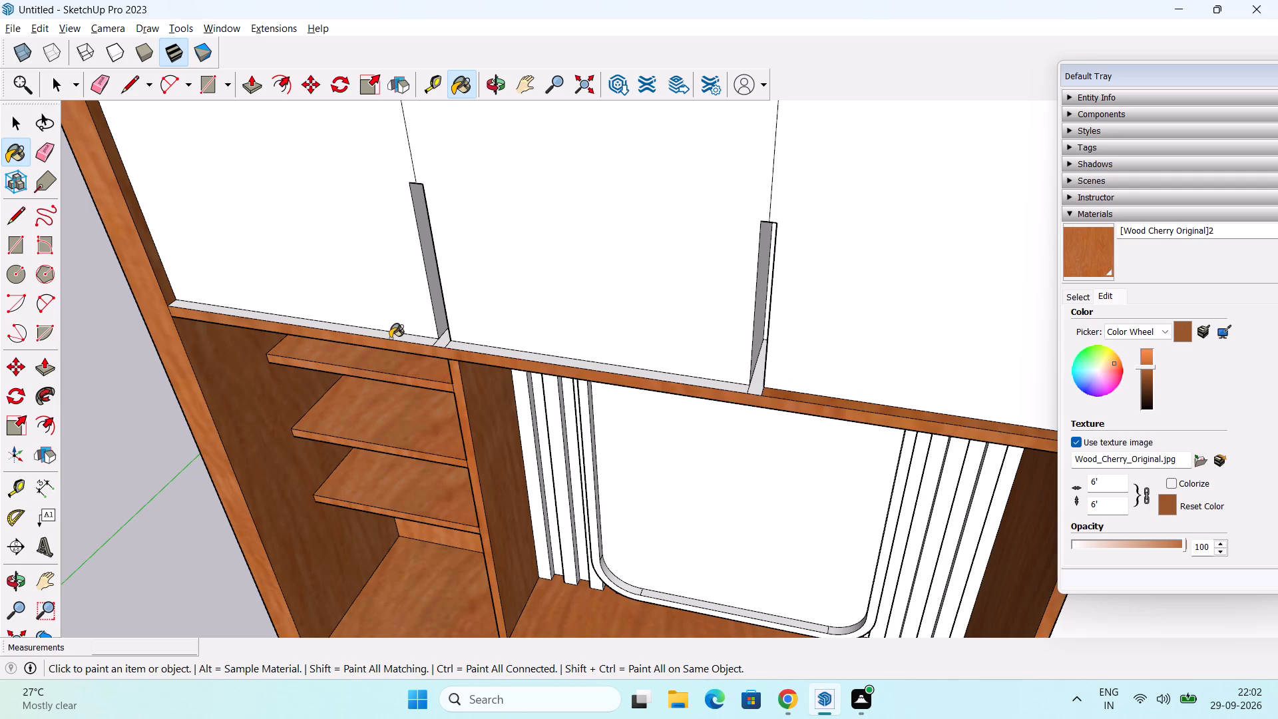
click(389, 335)
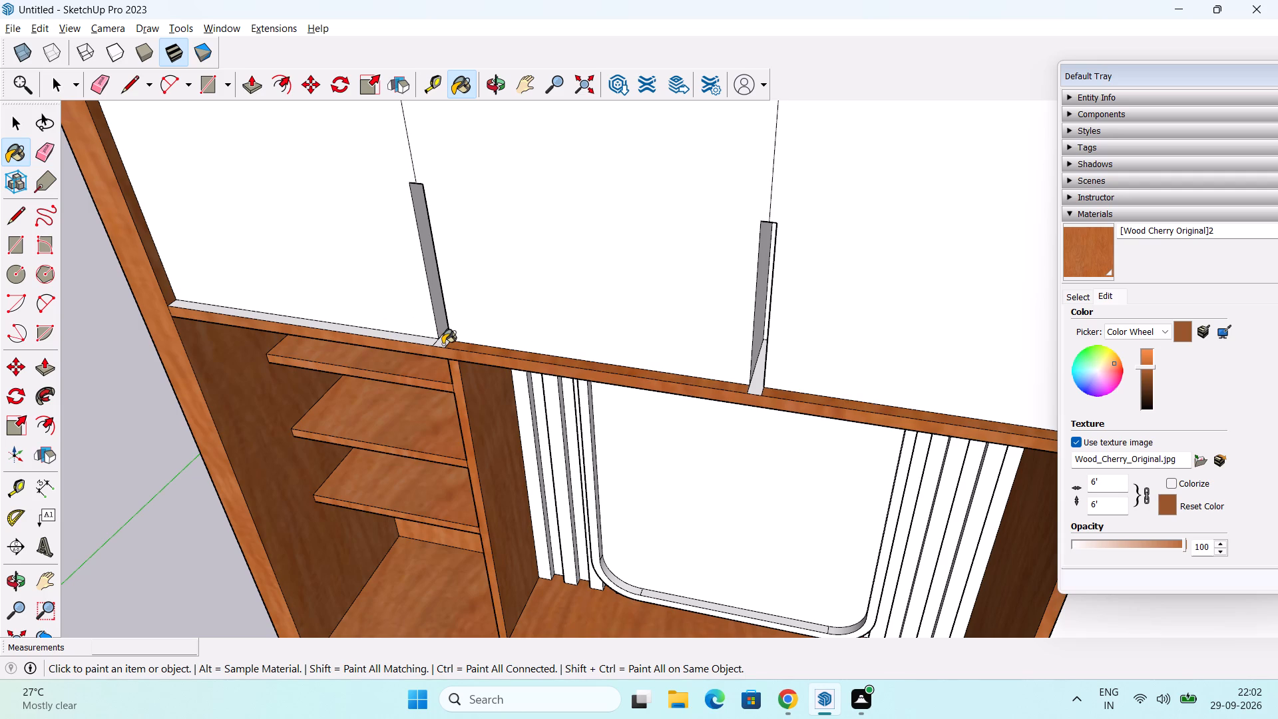
click(443, 344)
click(759, 391)
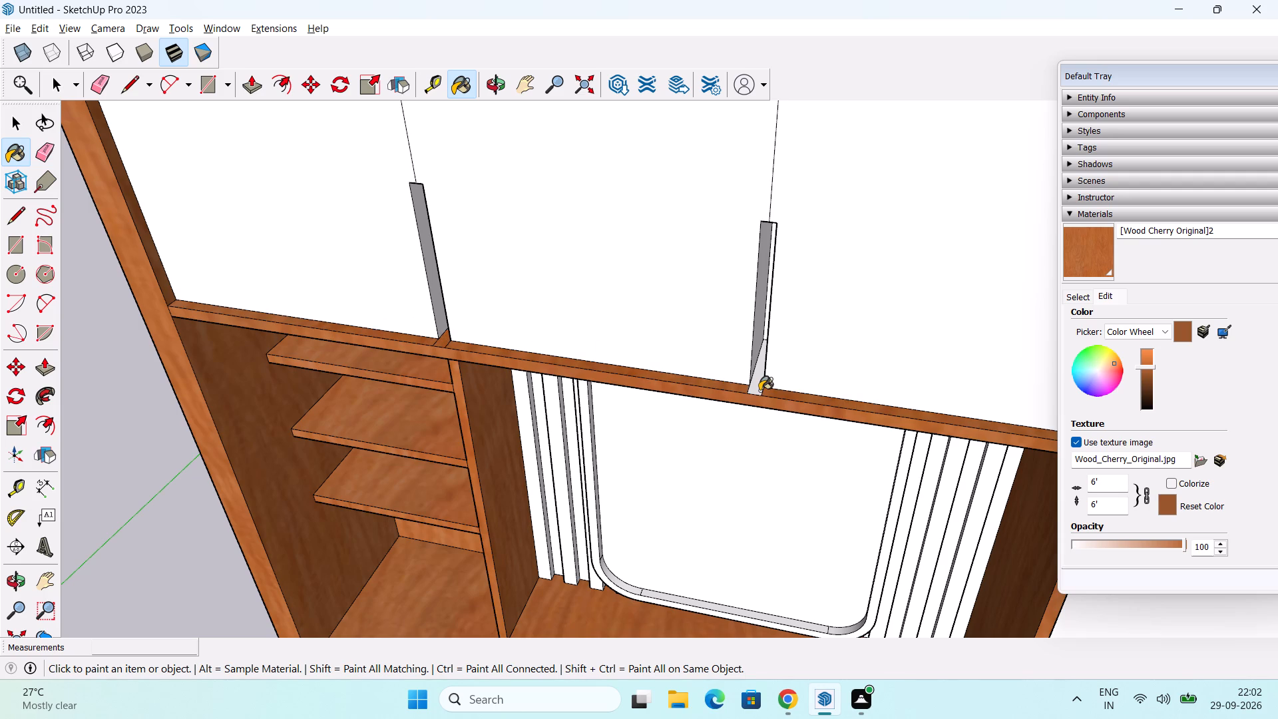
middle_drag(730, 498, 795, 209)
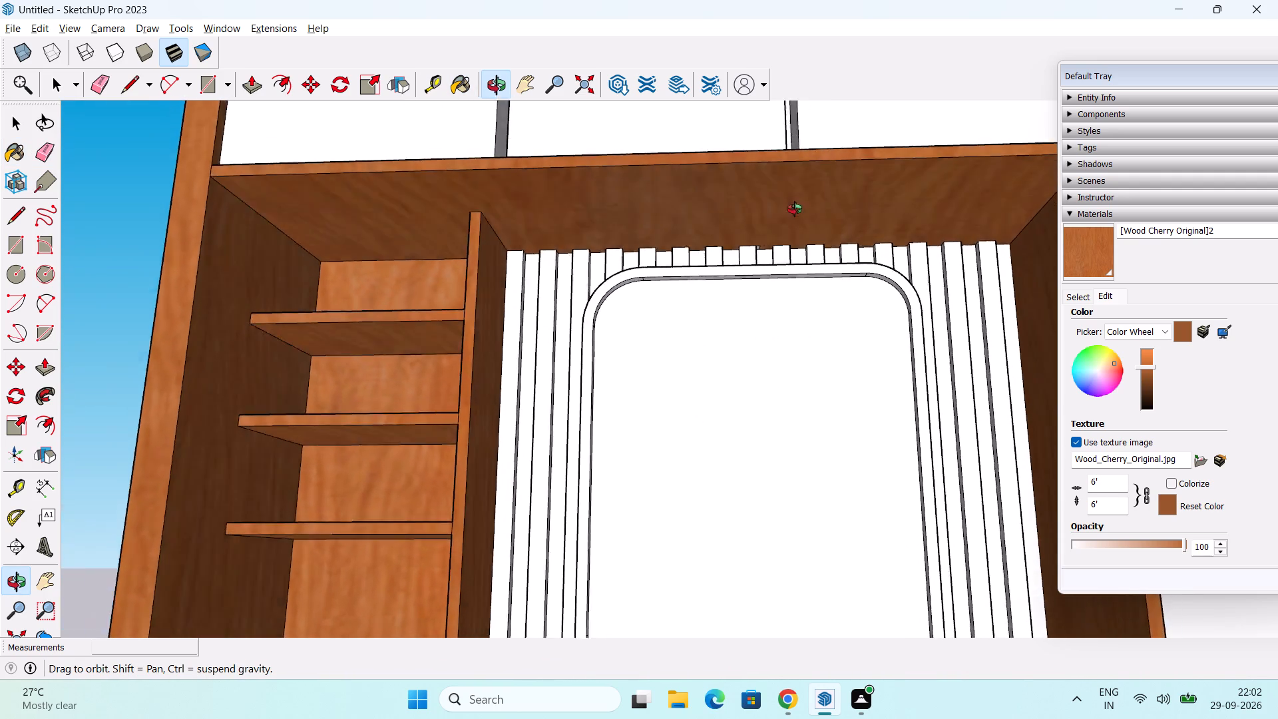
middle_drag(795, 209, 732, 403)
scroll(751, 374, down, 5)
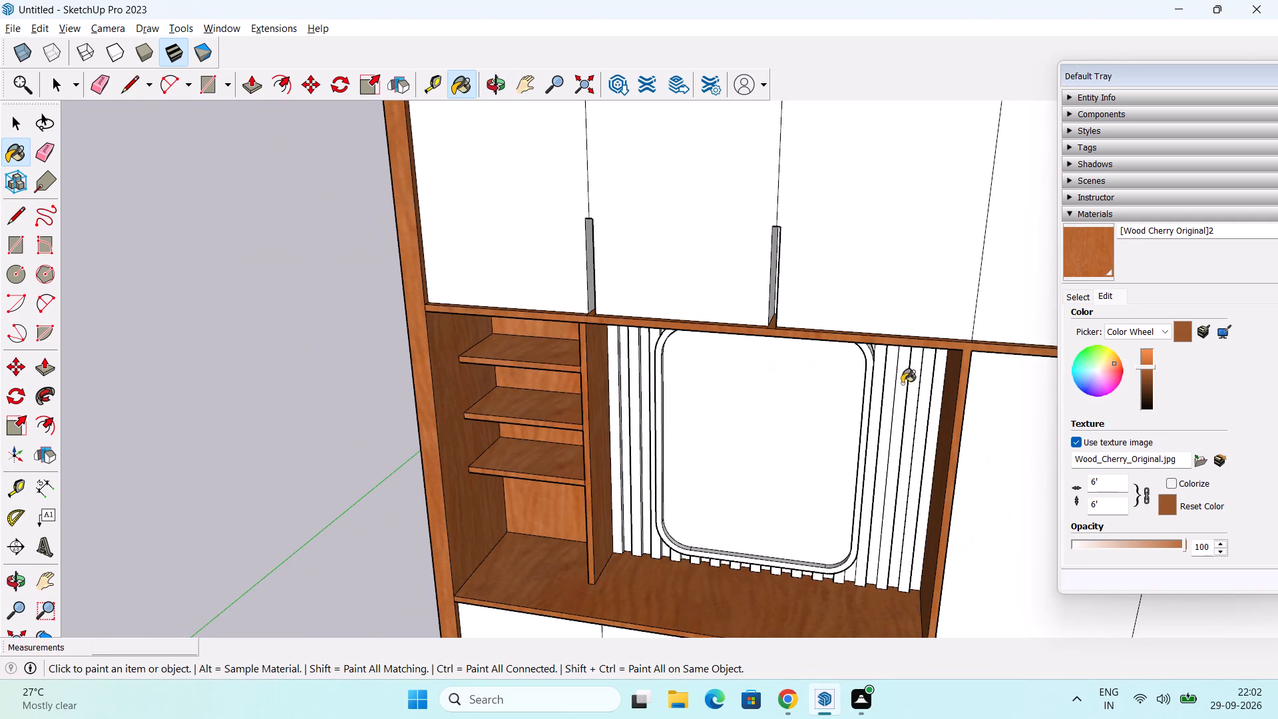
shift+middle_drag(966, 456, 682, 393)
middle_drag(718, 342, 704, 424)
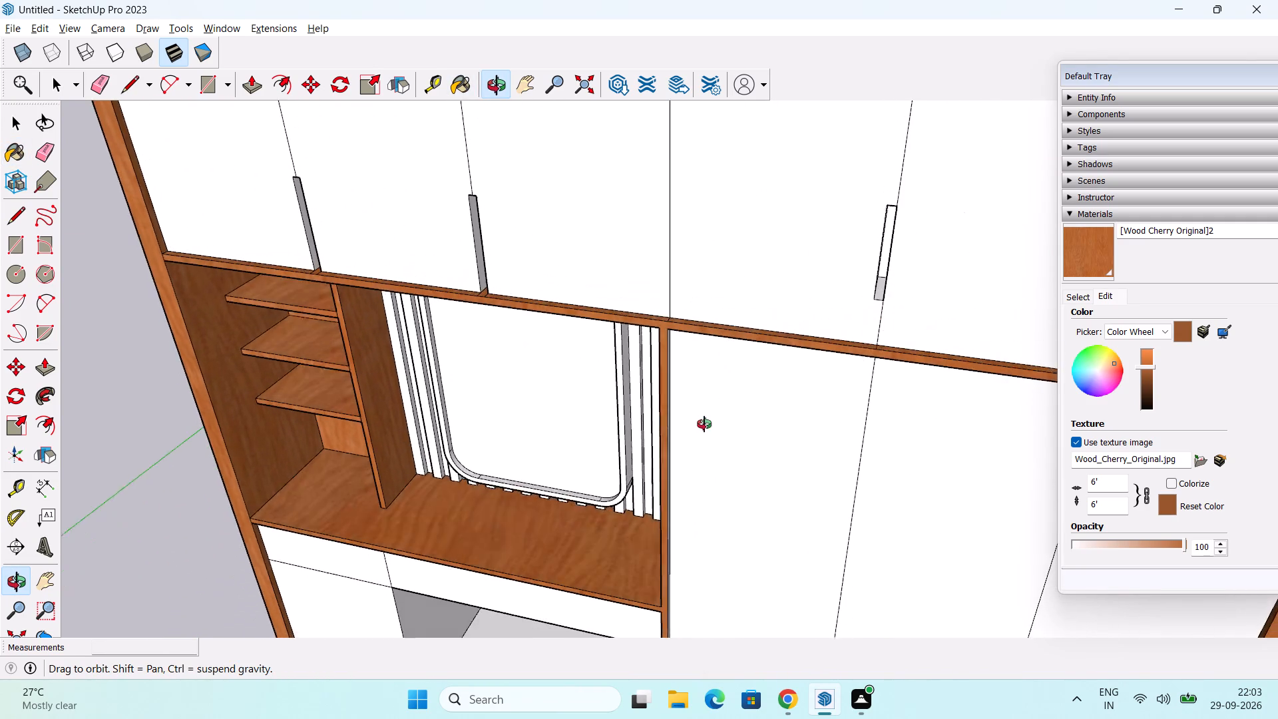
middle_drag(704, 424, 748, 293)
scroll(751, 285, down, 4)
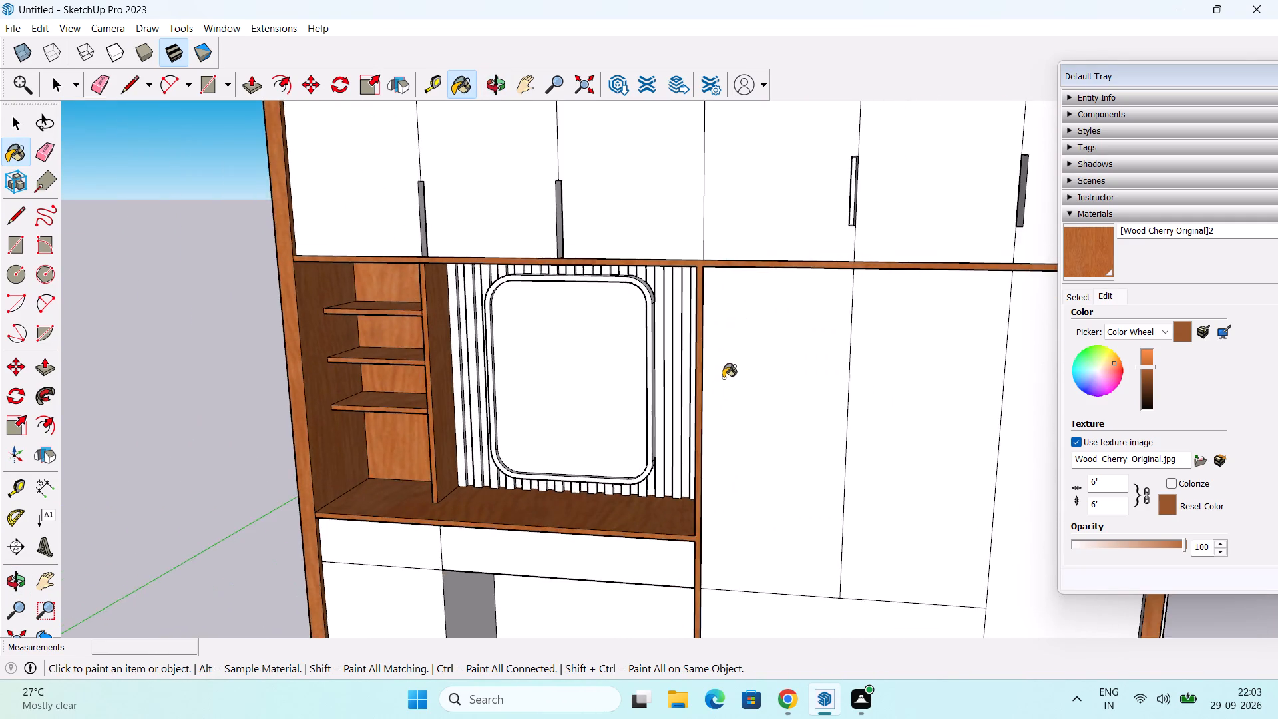
Paint the inner edge of the central upright beside the tall doors with the same cherry material.
scroll(723, 378, down, 2)
middle_drag(712, 498, 507, 379)
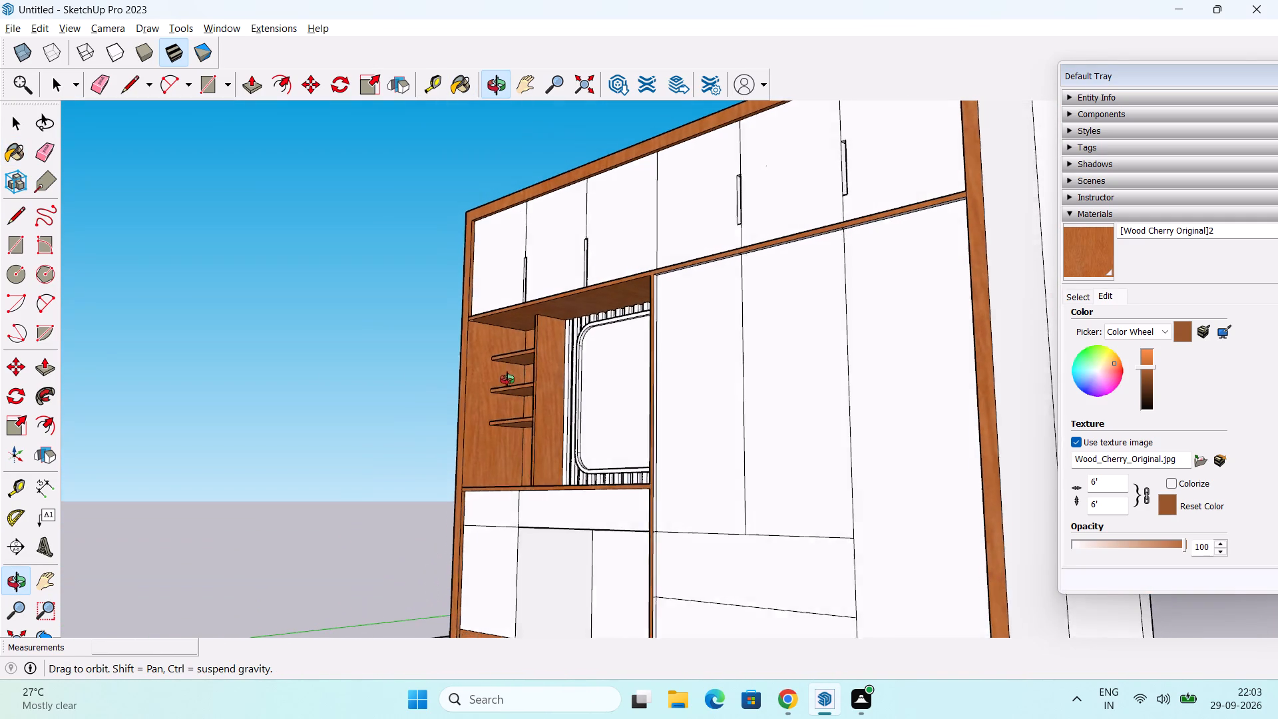
middle_drag(507, 379, 506, 380)
scroll(613, 336, up, 7)
middle_drag(723, 268, 783, 138)
click(675, 226)
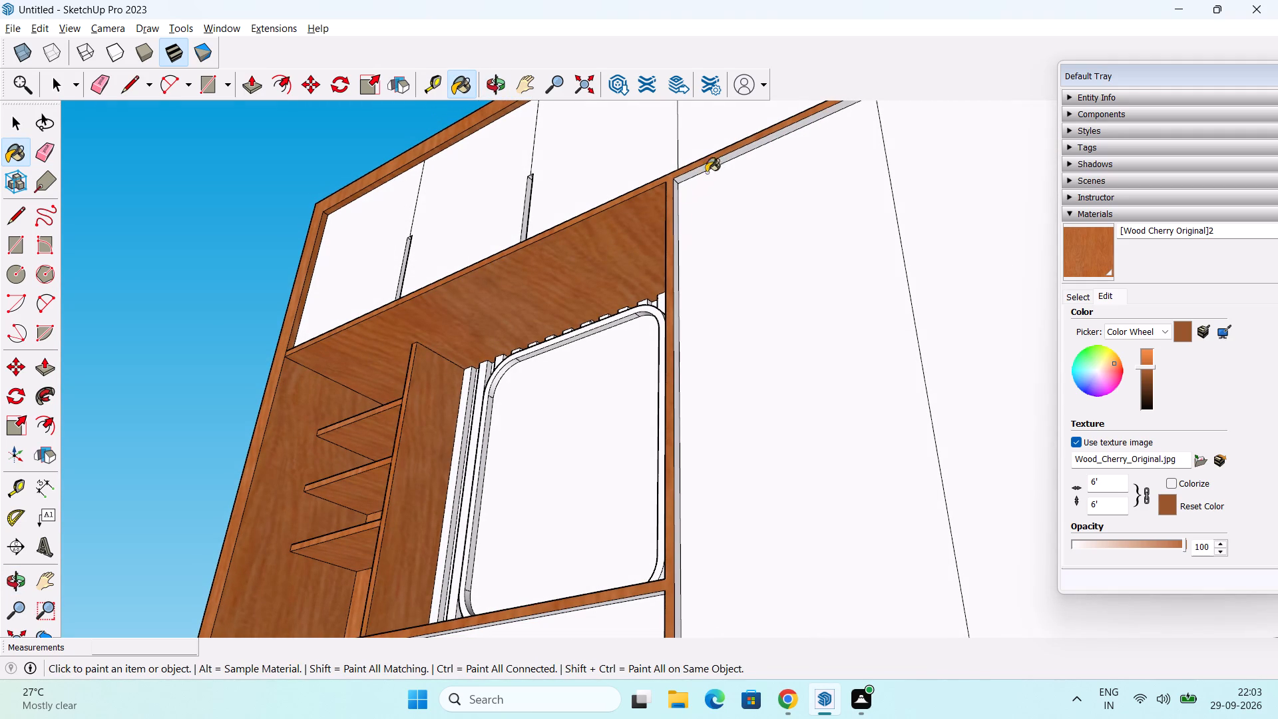
Paint the underside segments of the horizontal rail above the tall doors with the same cherry material.
click(716, 162)
shift+middle_drag(910, 302, 615, 409)
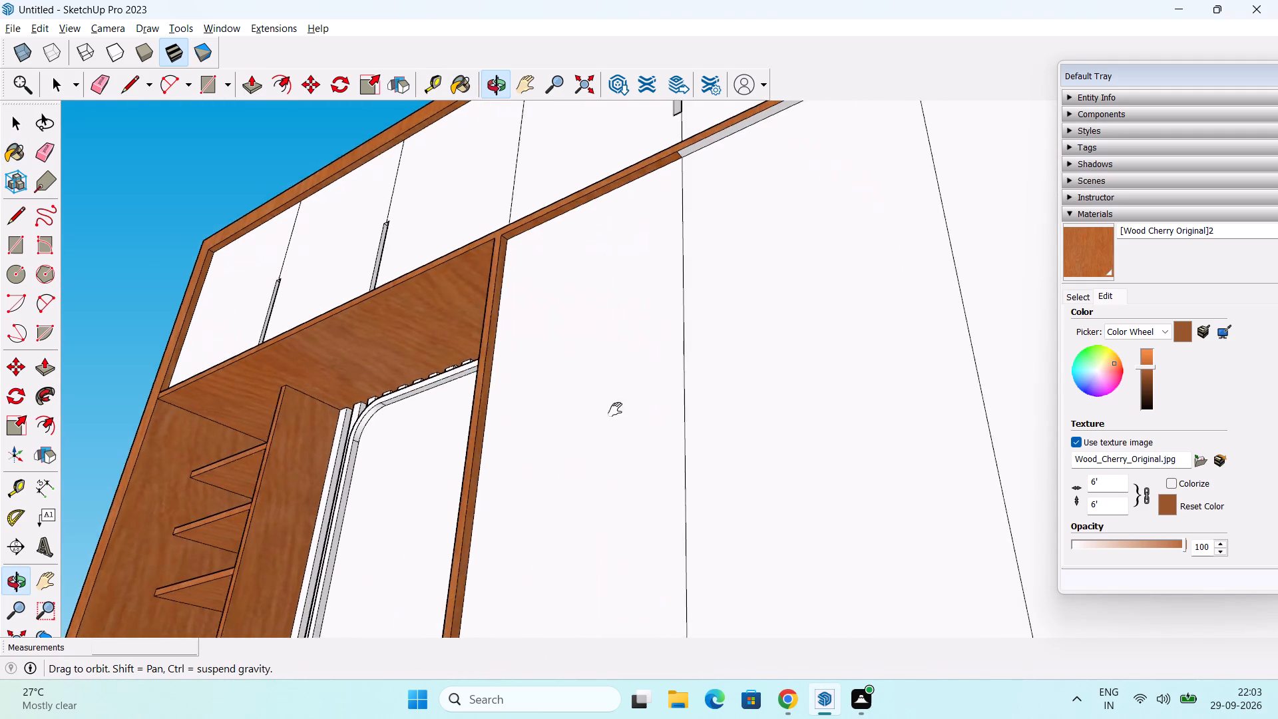
shift+middle_drag(615, 409, 520, 460)
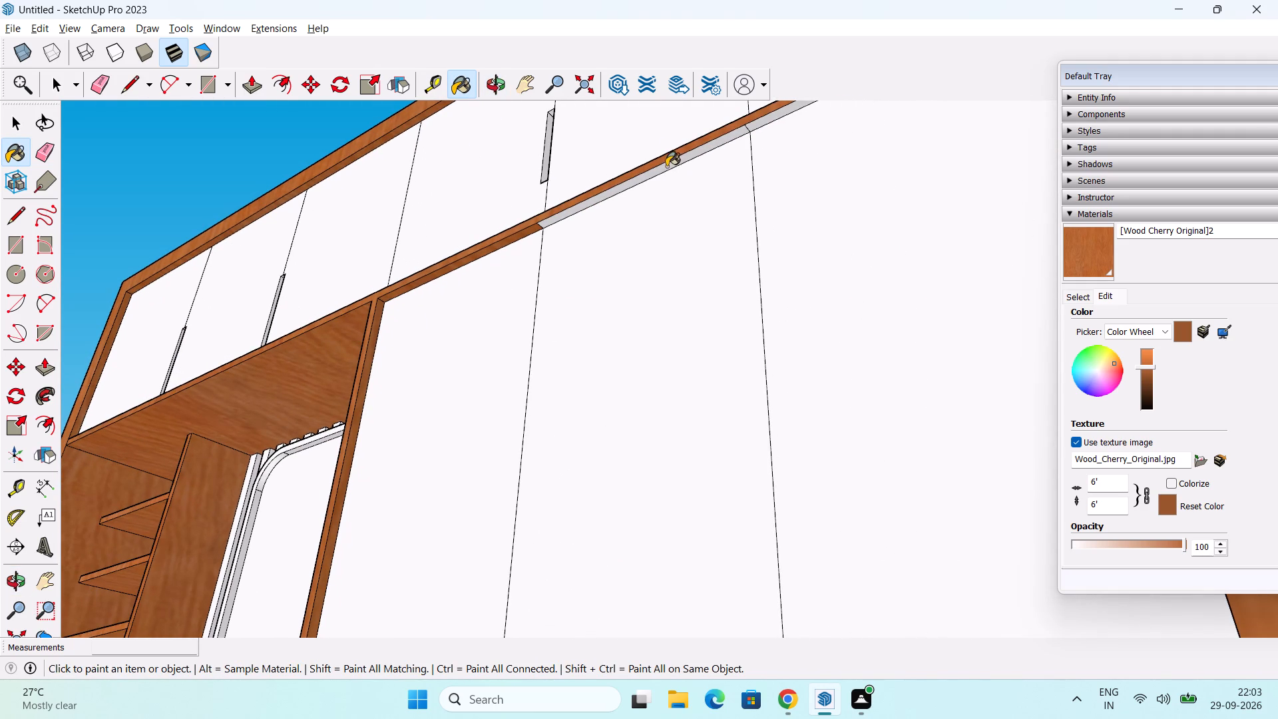
click(666, 166)
click(758, 120)
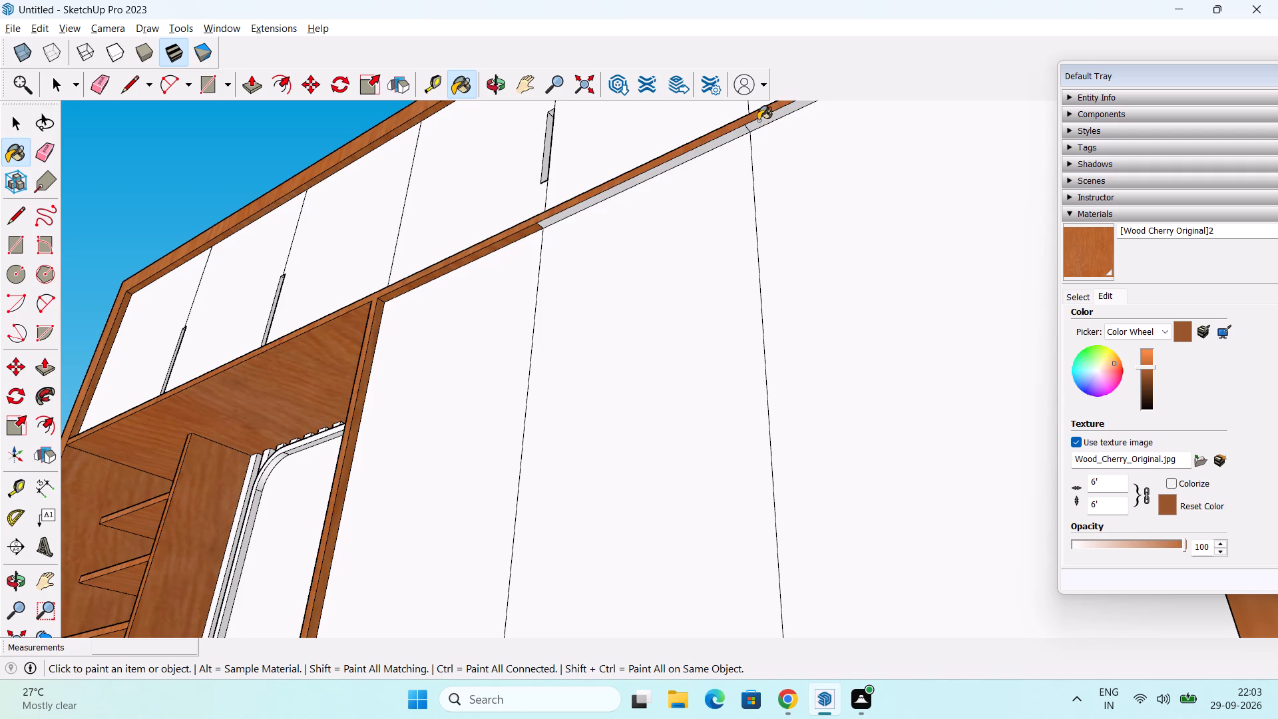
Paint the unpainted lower inner edge of the right frame upright beside the tall door in the same cherry.
scroll(831, 285, down, 3)
scroll(841, 354, down, 4)
middle_drag(842, 457, 1107, 493)
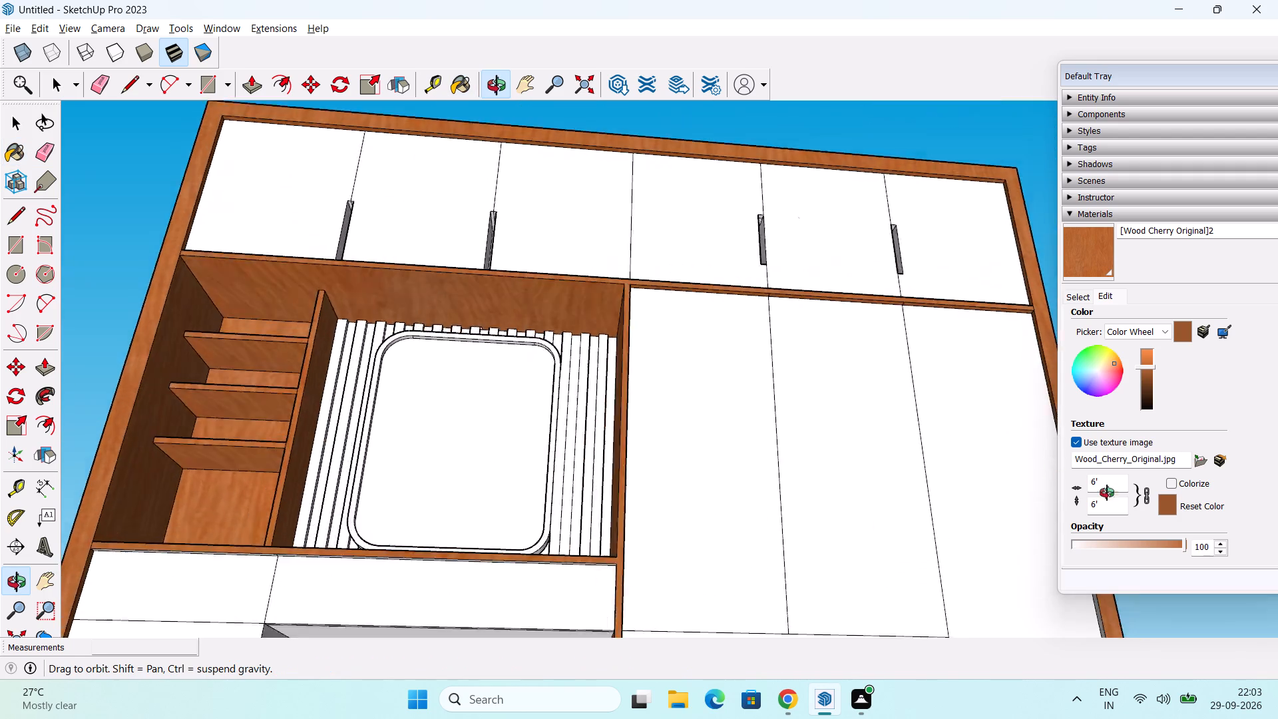
middle_drag(1107, 493, 1277, 634)
middle_drag(875, 620, 801, 367)
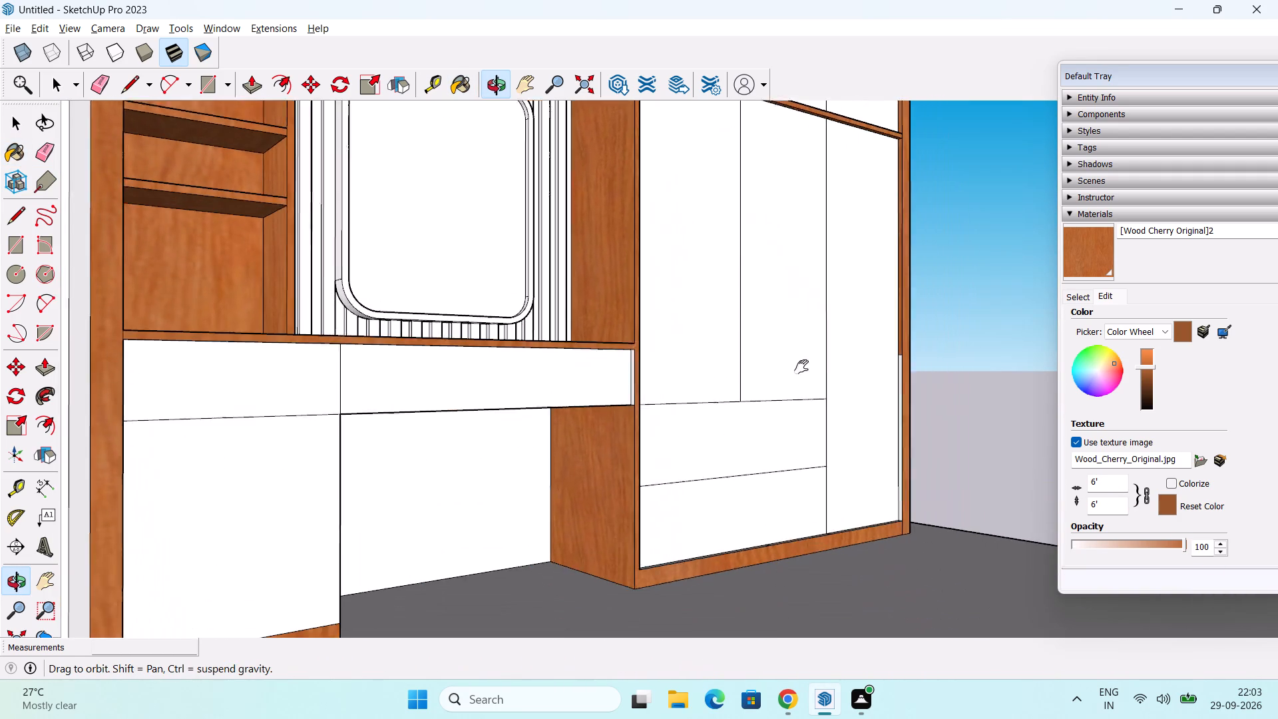
middle_drag(801, 367, 801, 365)
scroll(896, 384, up, 4)
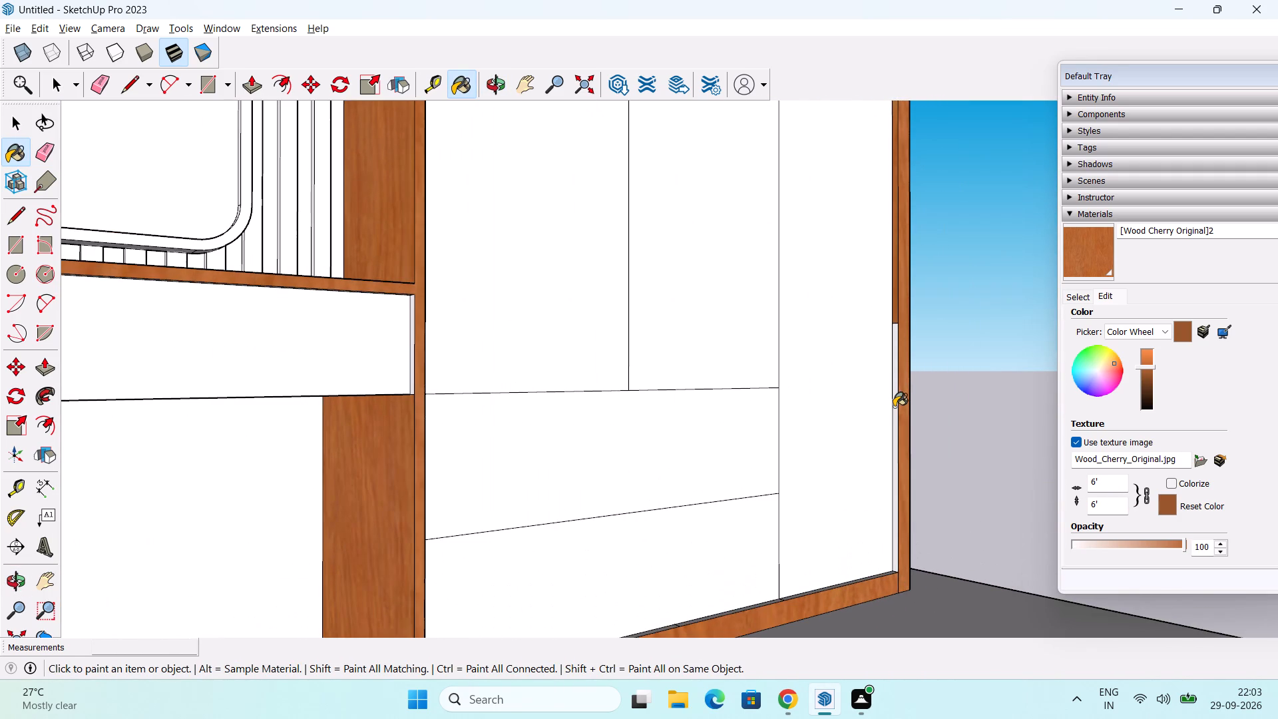
click(895, 408)
click(896, 423)
Paint the plinth's first top-face segment and the central upright's inner edge segments beside the lower drawers with the same cherry material.
middle_drag(851, 454, 731, 518)
middle_drag(726, 501, 487, 622)
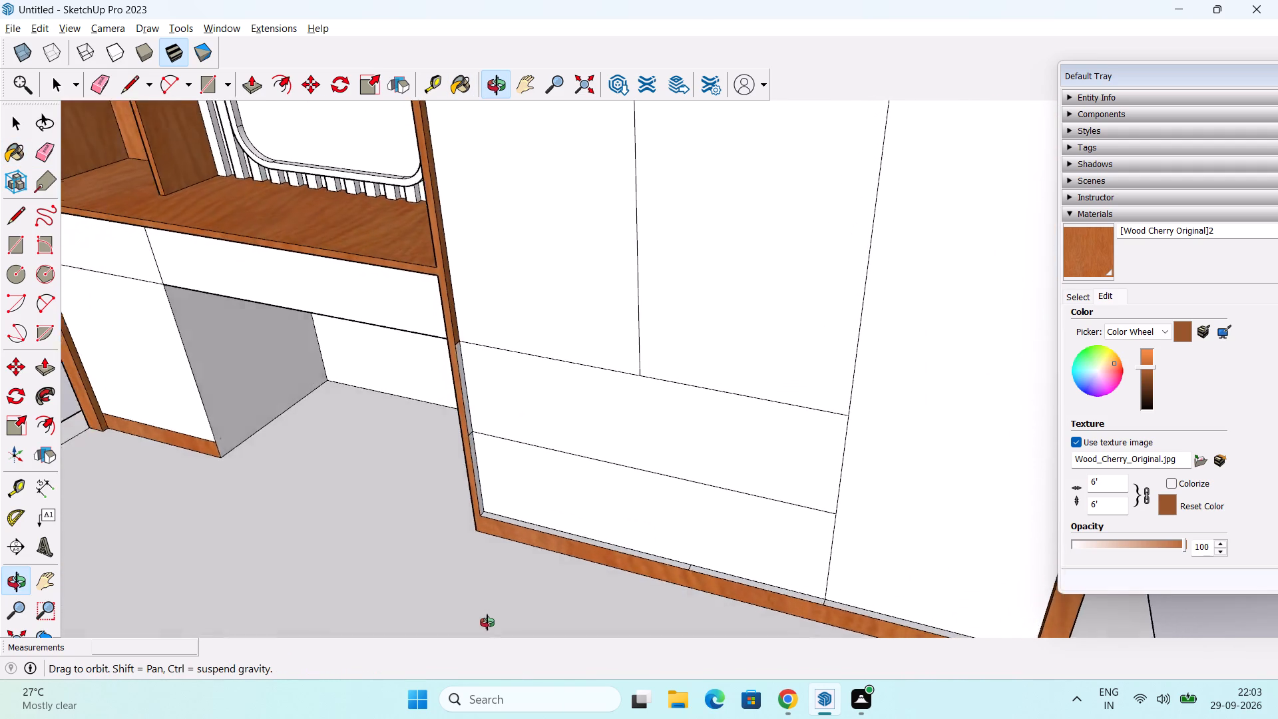
middle_drag(487, 622, 461, 618)
scroll(511, 451, up, 8)
scroll(498, 530, up, 2)
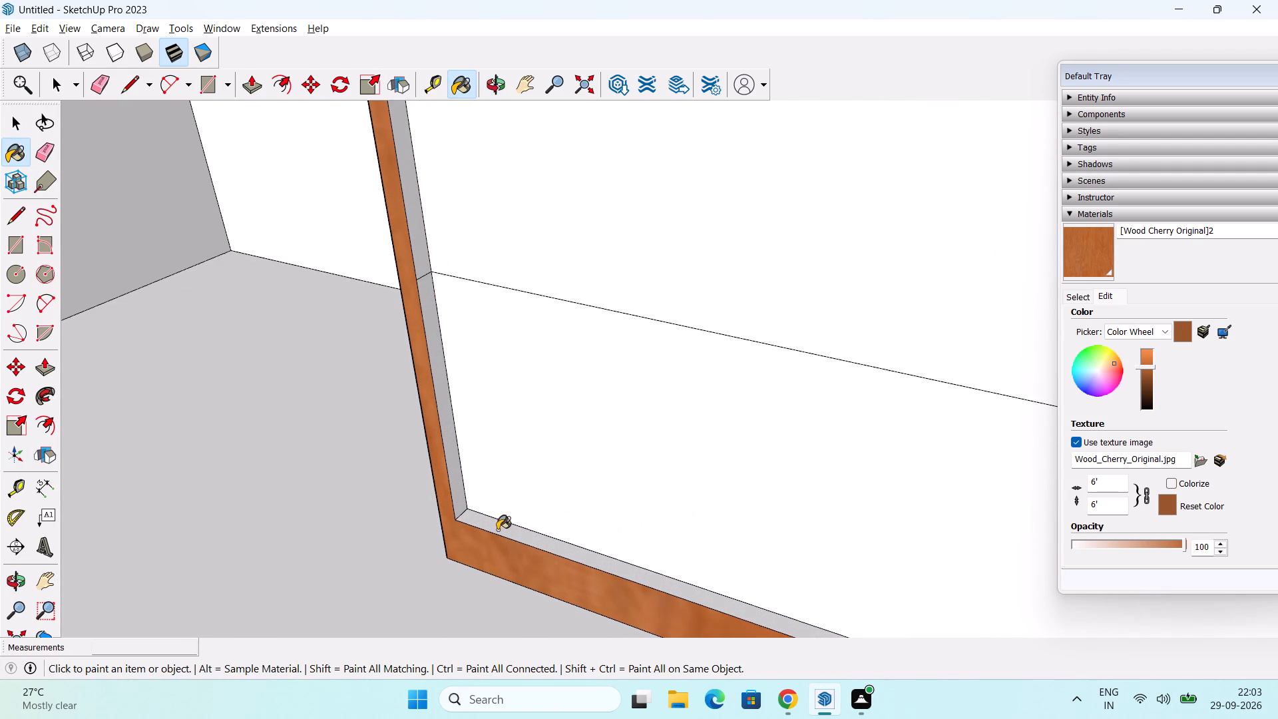
click(497, 524)
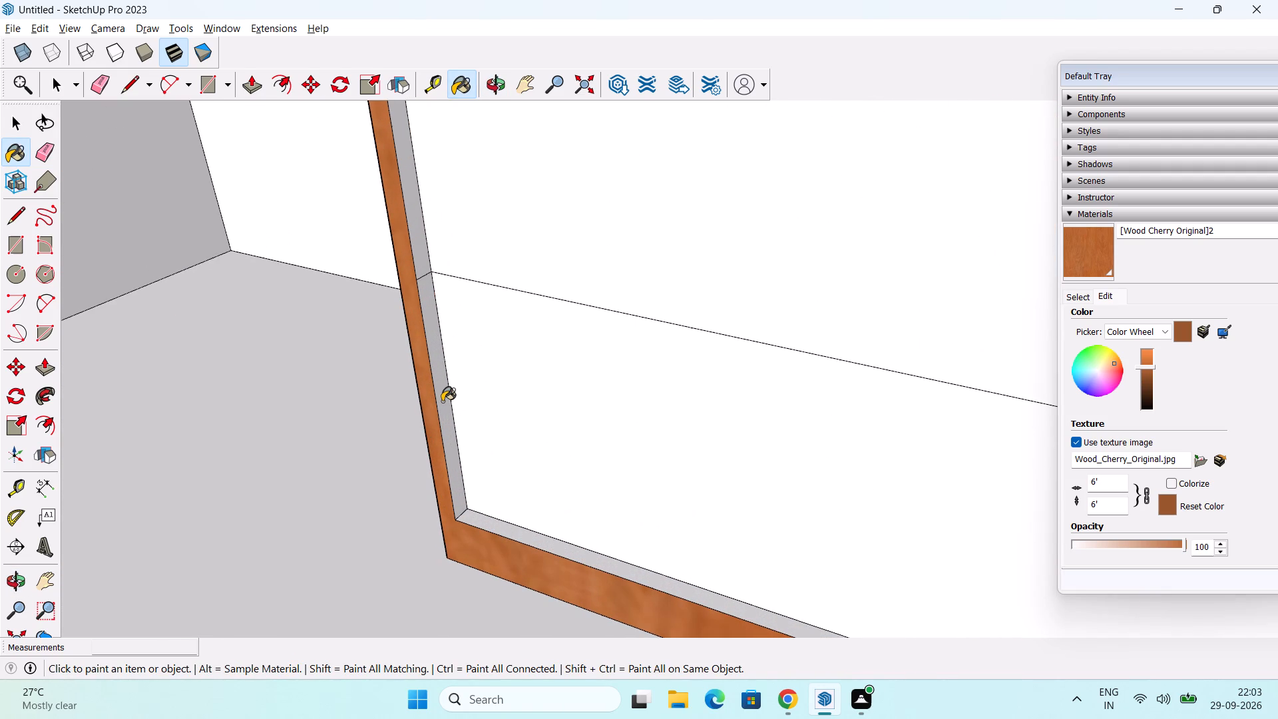
click(442, 401)
click(415, 232)
Browse the Asphalt and Concrete, Brick, Cladding and Siding, and Carpet, Fabrics, Leathers and Textiles material collections for another finish.
scroll(491, 304, down, 5)
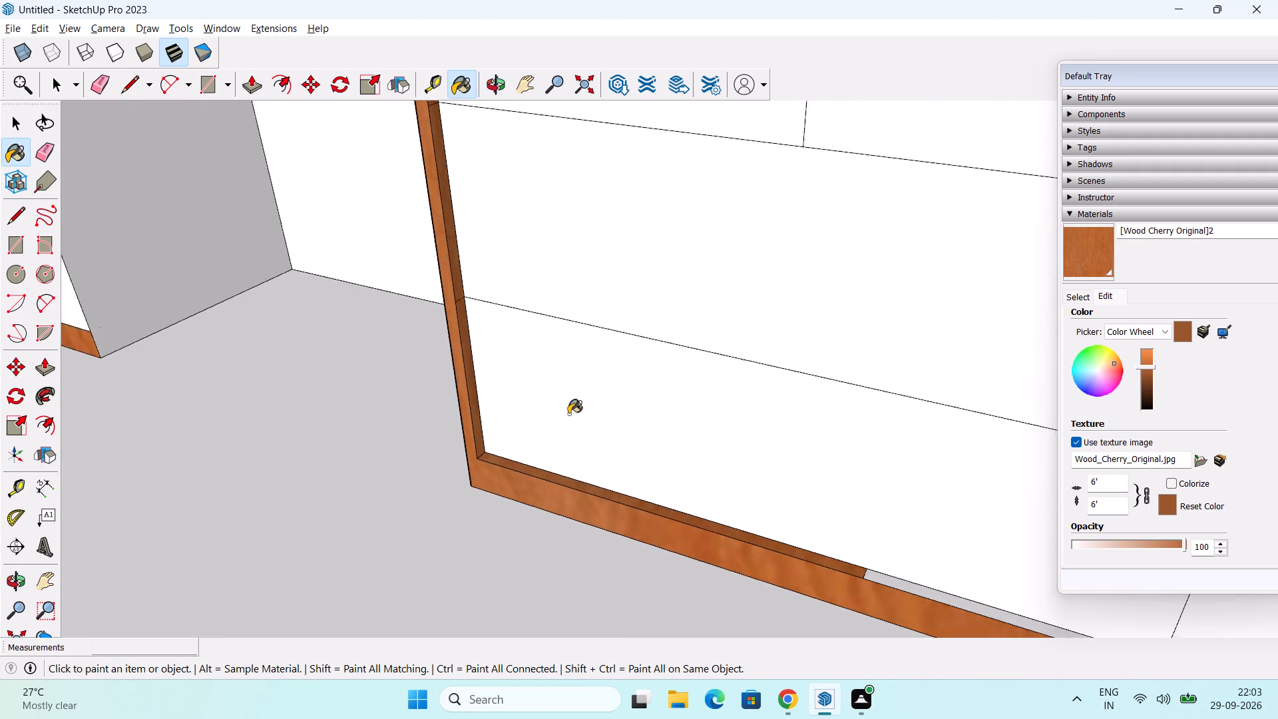
scroll(568, 414, down, 10)
scroll(571, 527, down, 2)
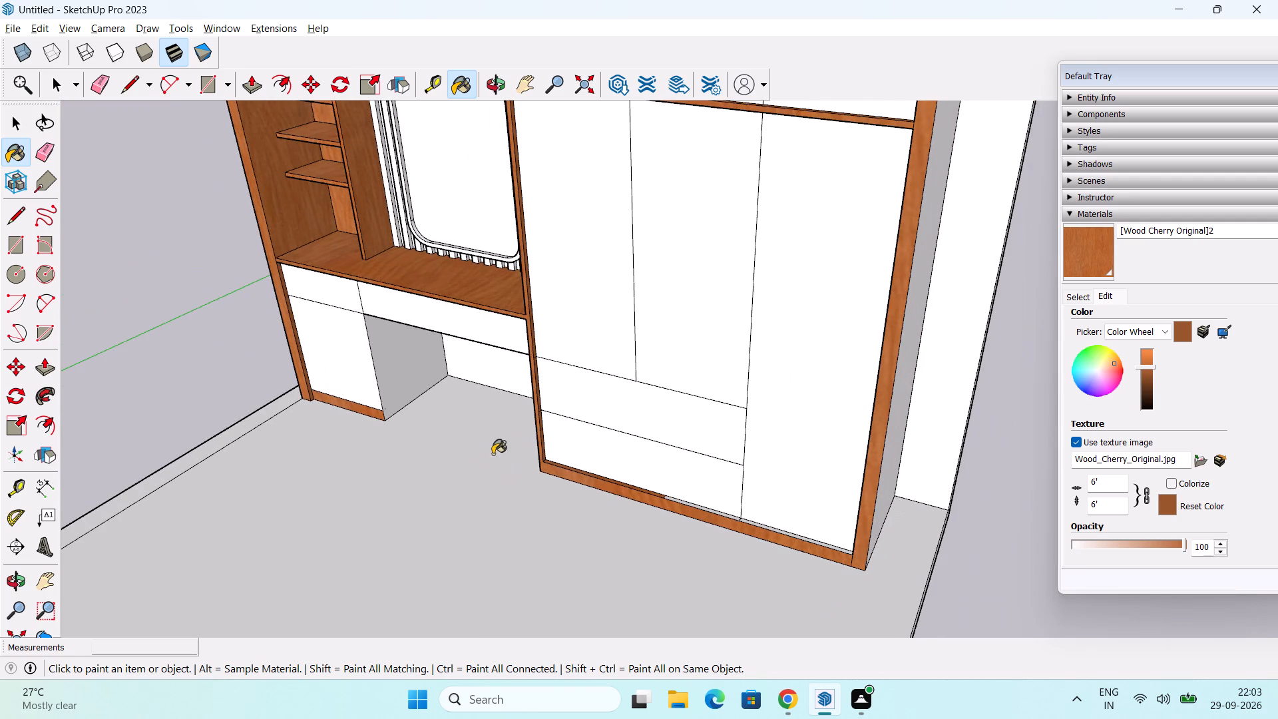
middle_drag(497, 449, 672, 407)
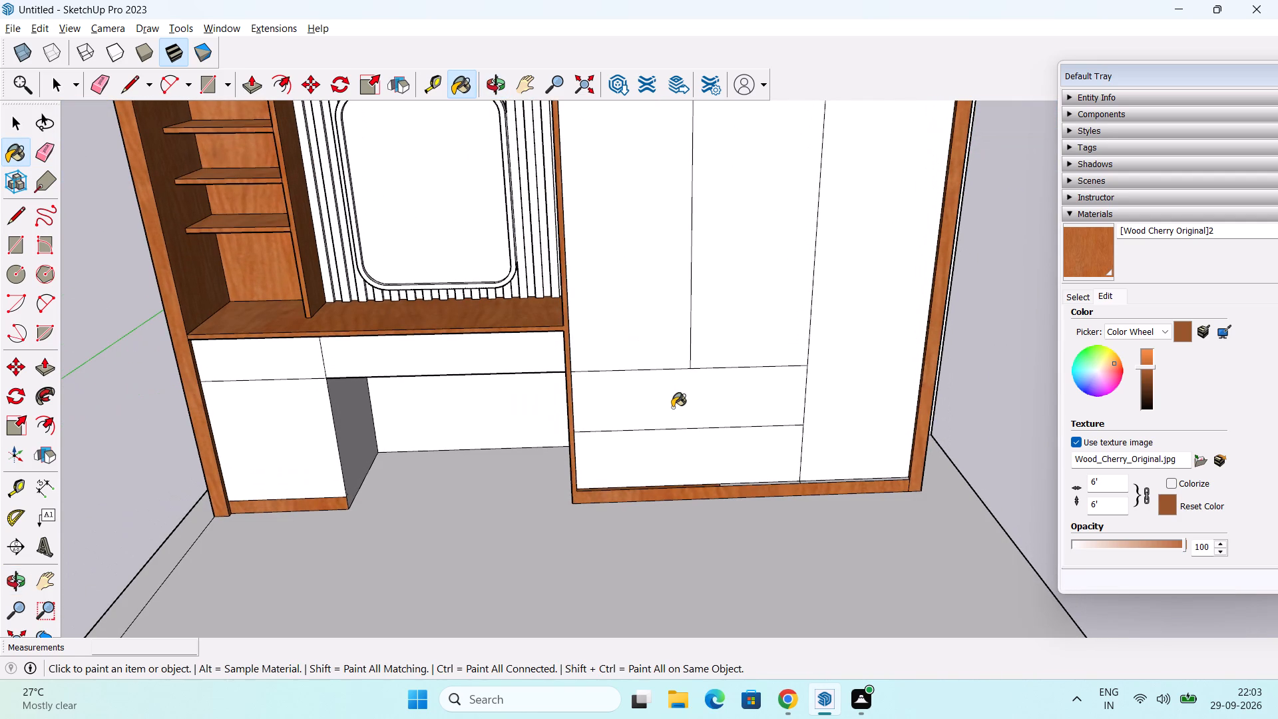
click(1087, 296)
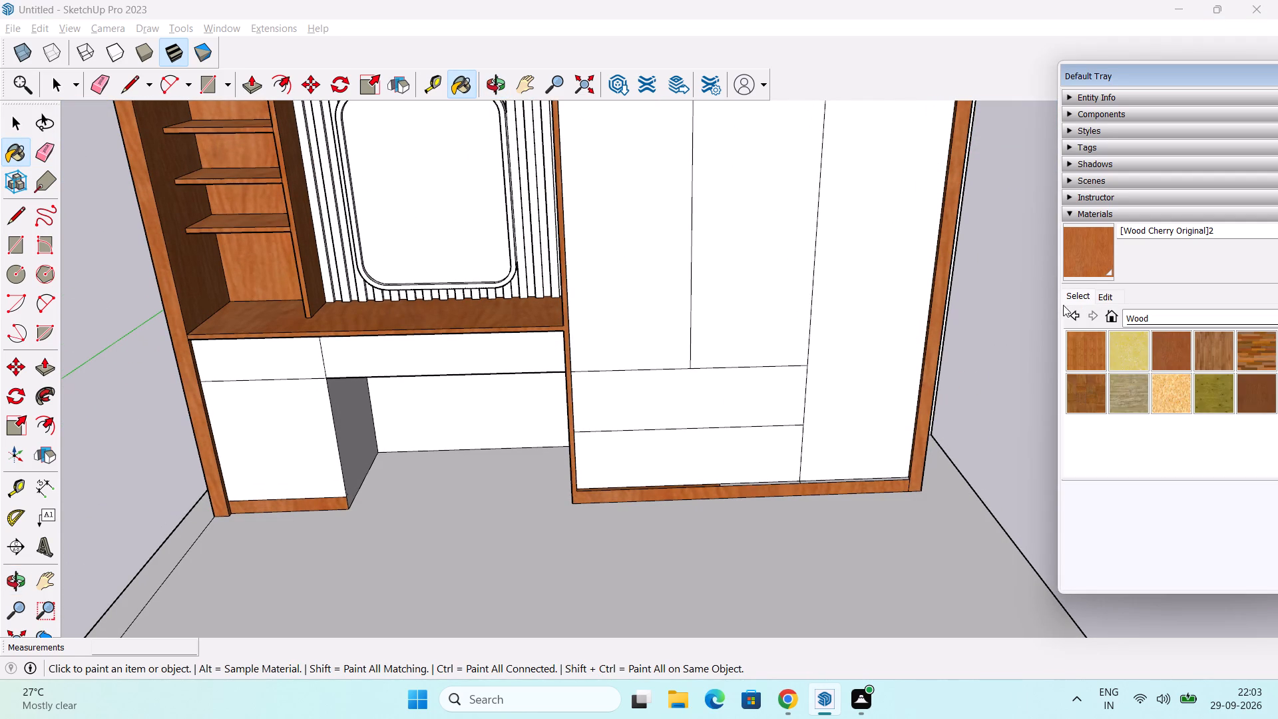
click(1074, 292)
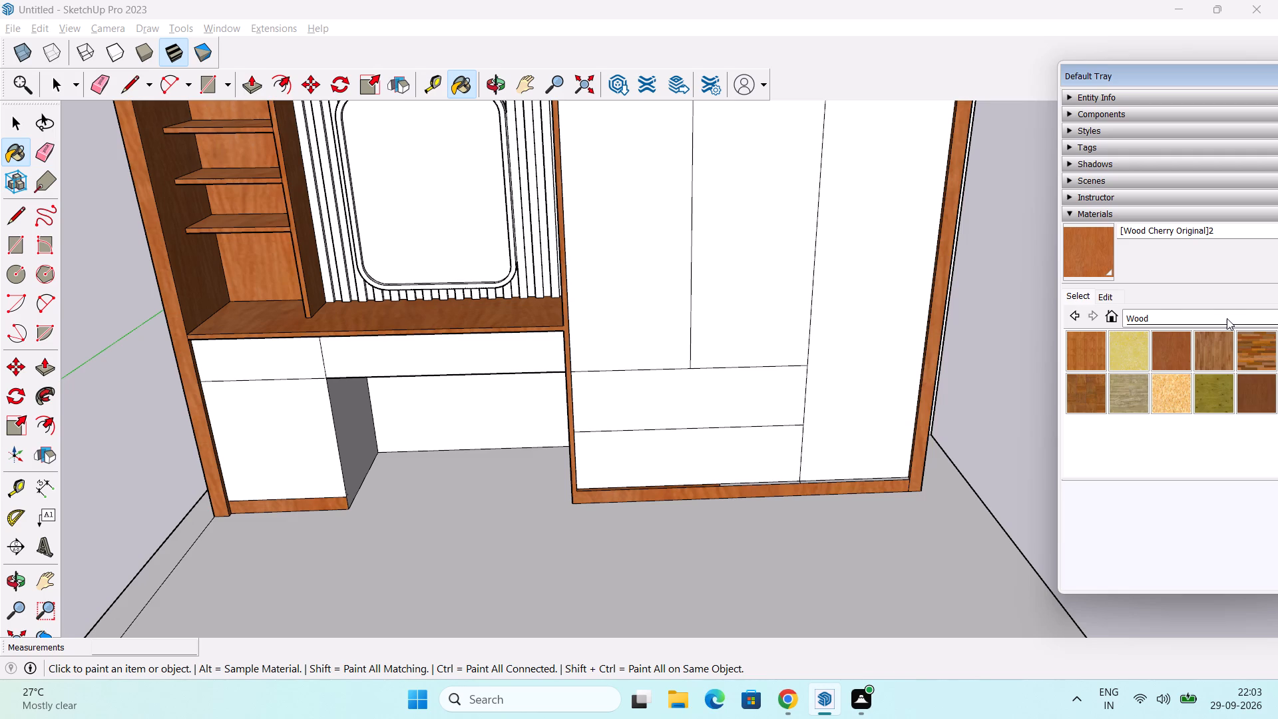
click(1227, 318)
scroll(1177, 405, up, 9)
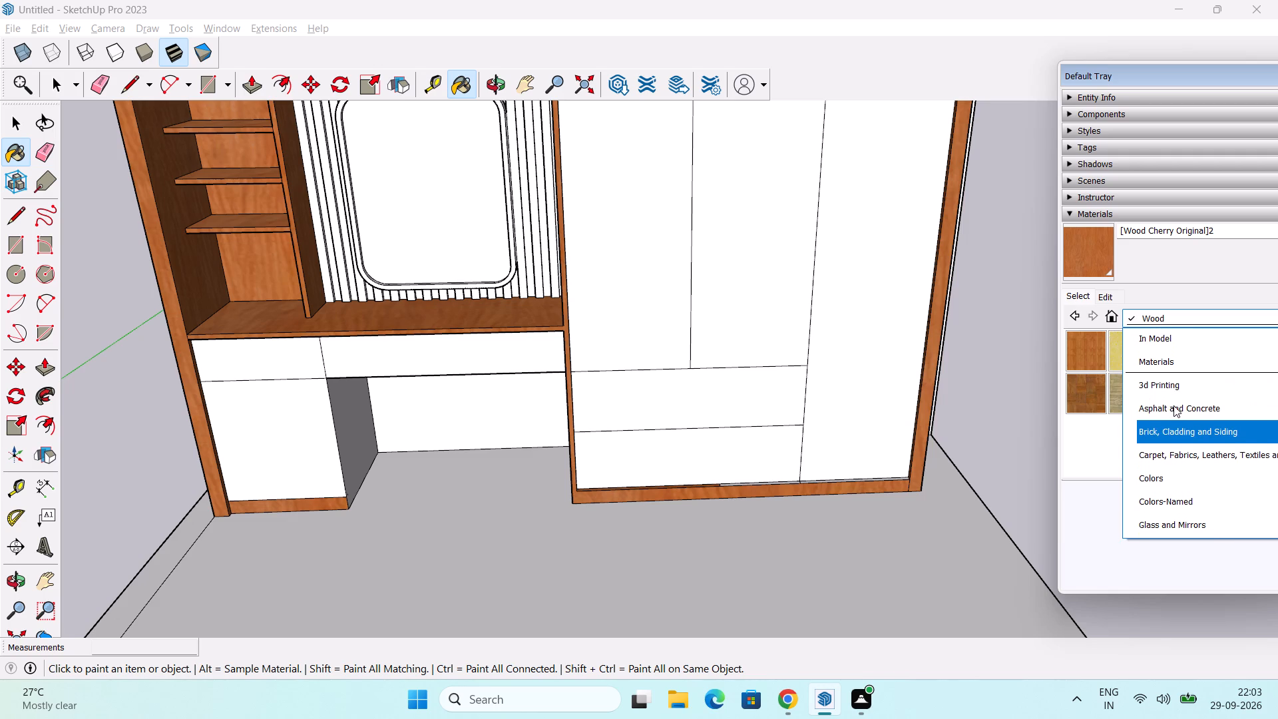
click(1184, 409)
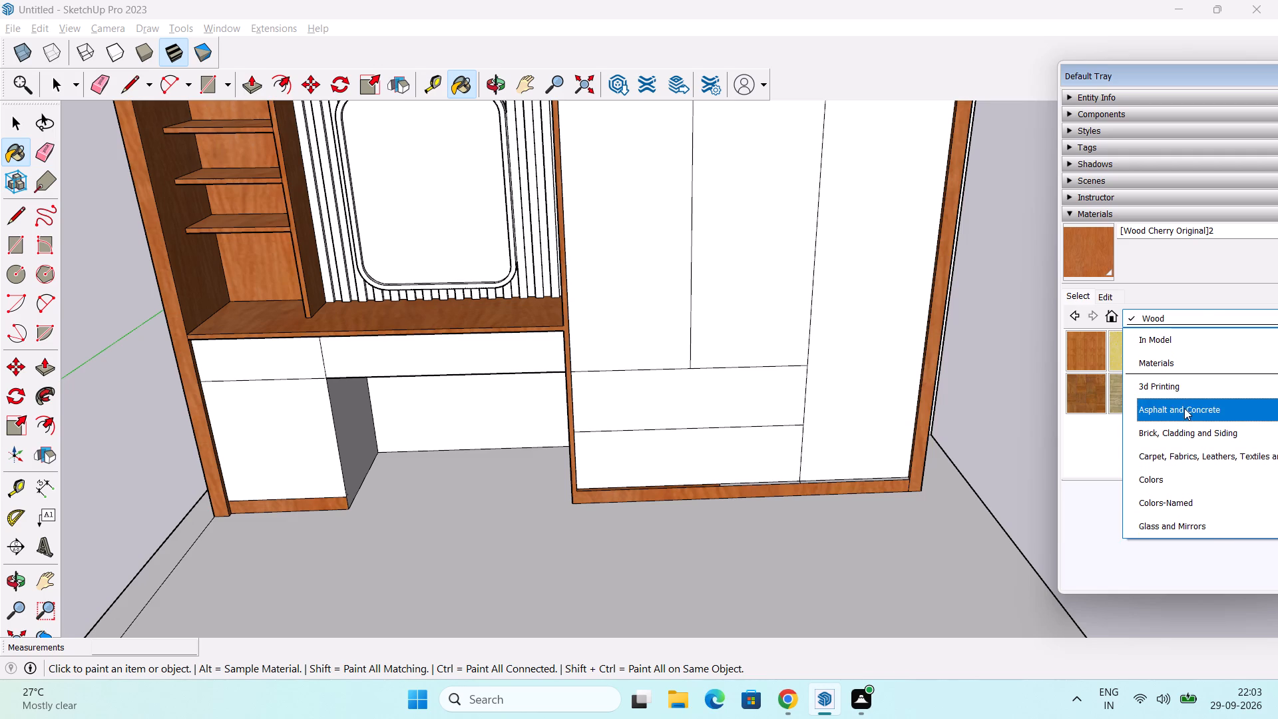
click(1148, 314)
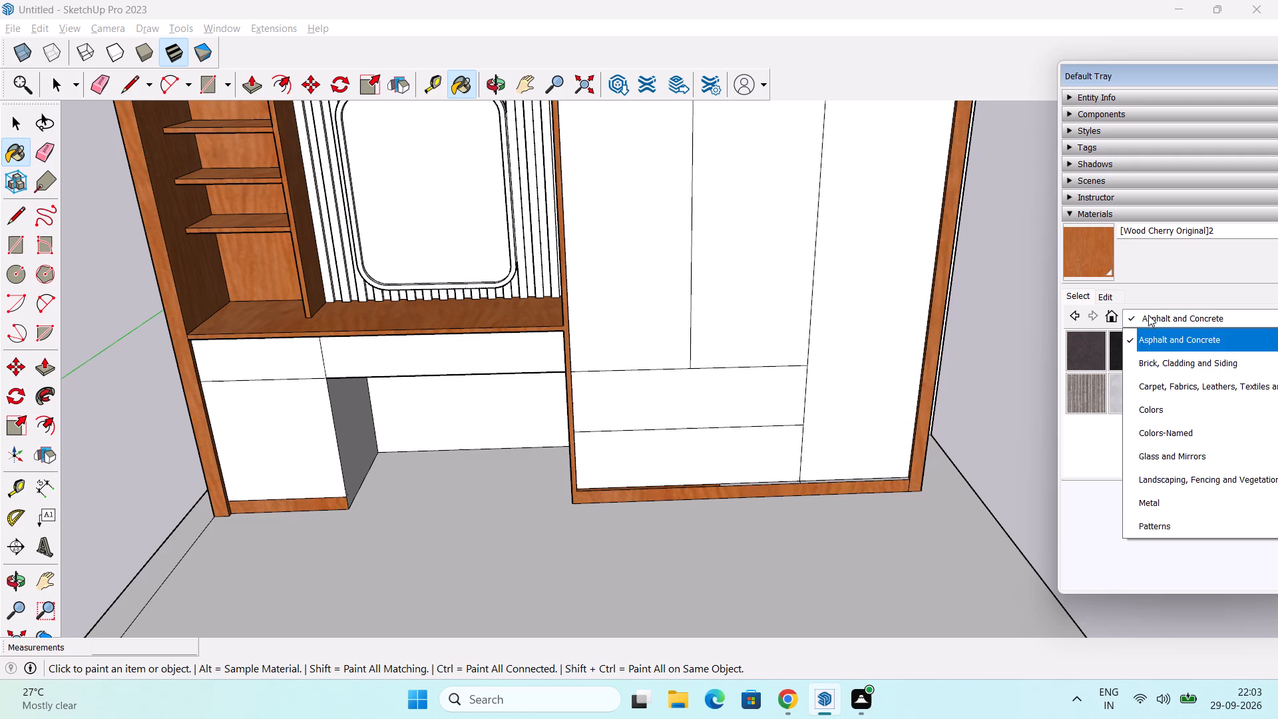
click(1181, 366)
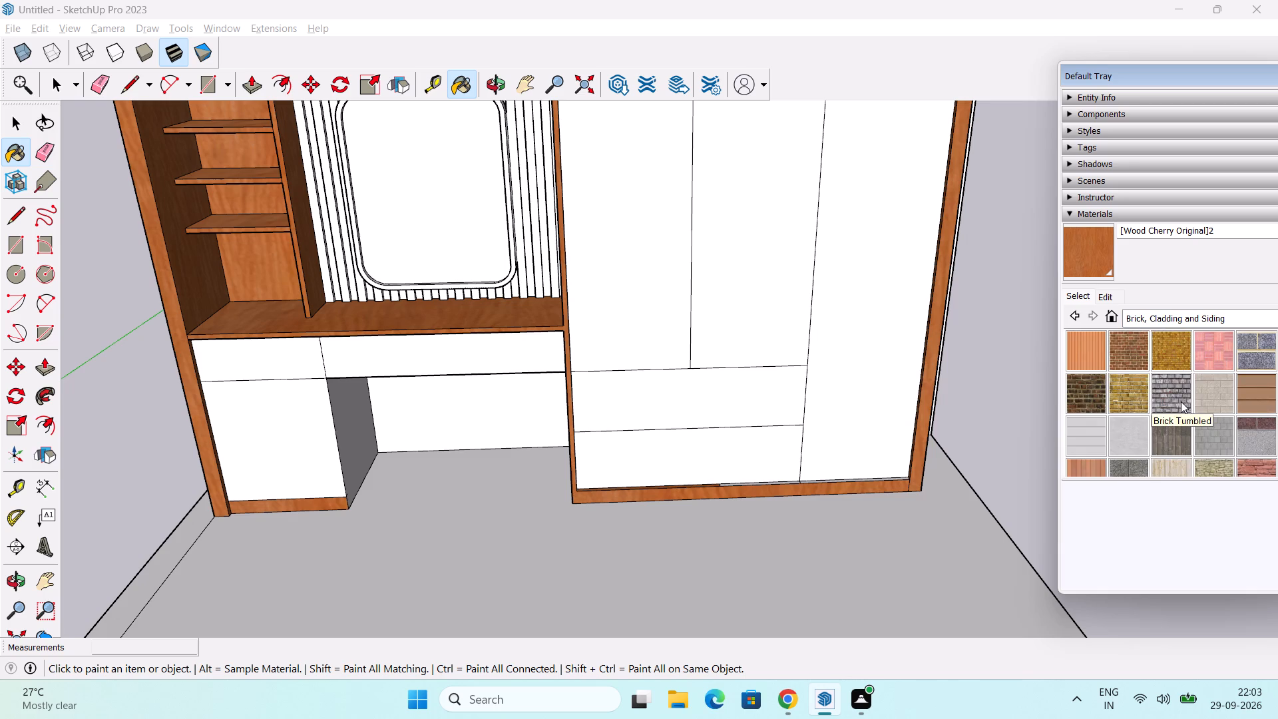
scroll(1181, 401, down, 3)
scroll(1181, 401, up, 2)
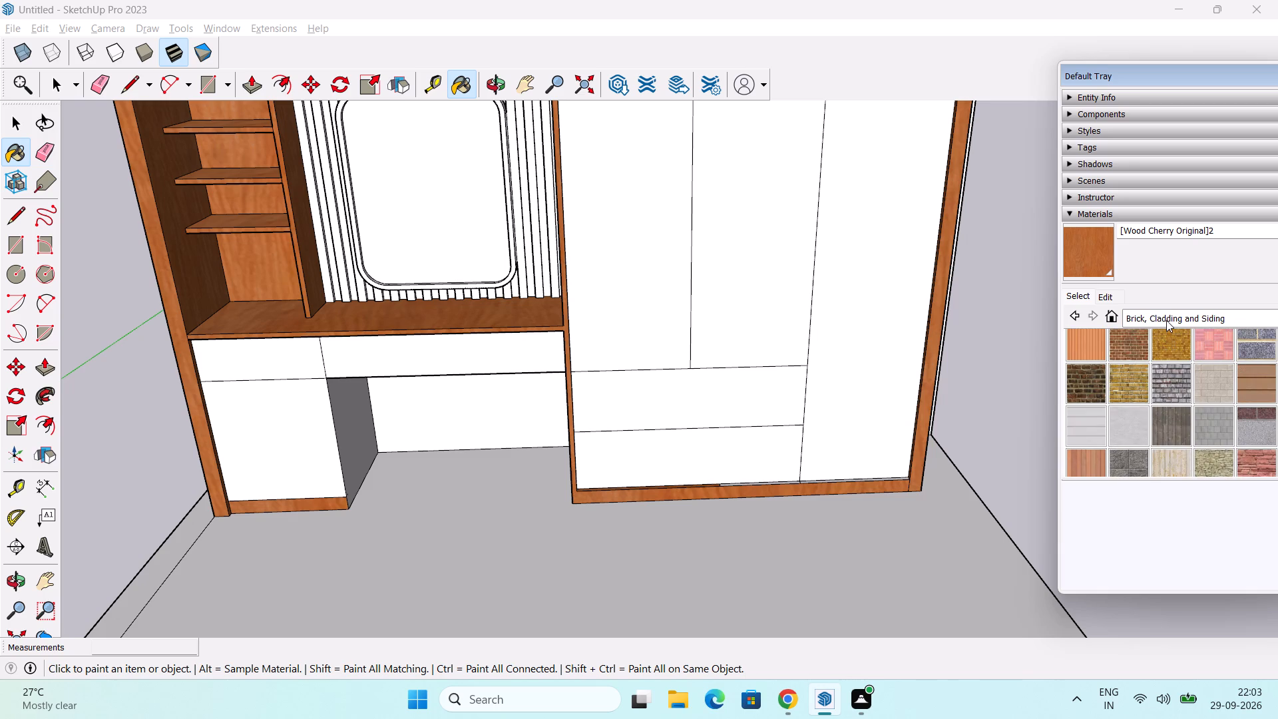
click(1168, 319)
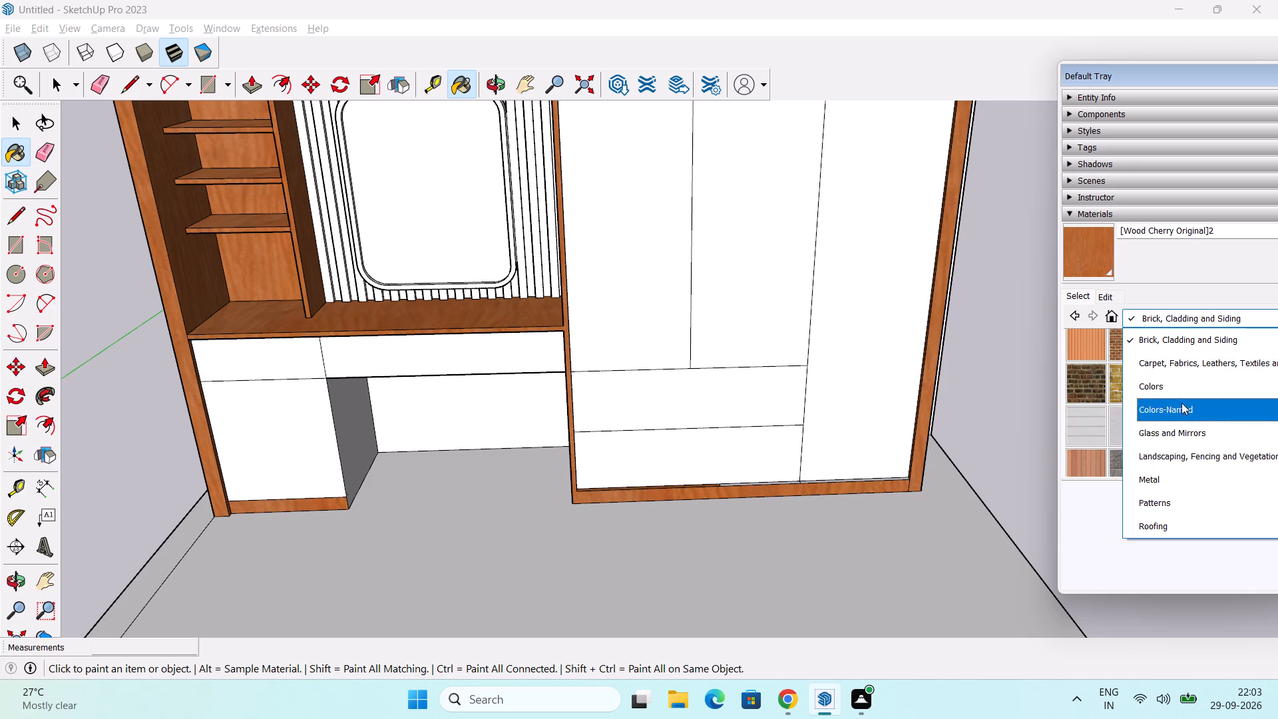
click(1216, 356)
scroll(1179, 401, down, 3)
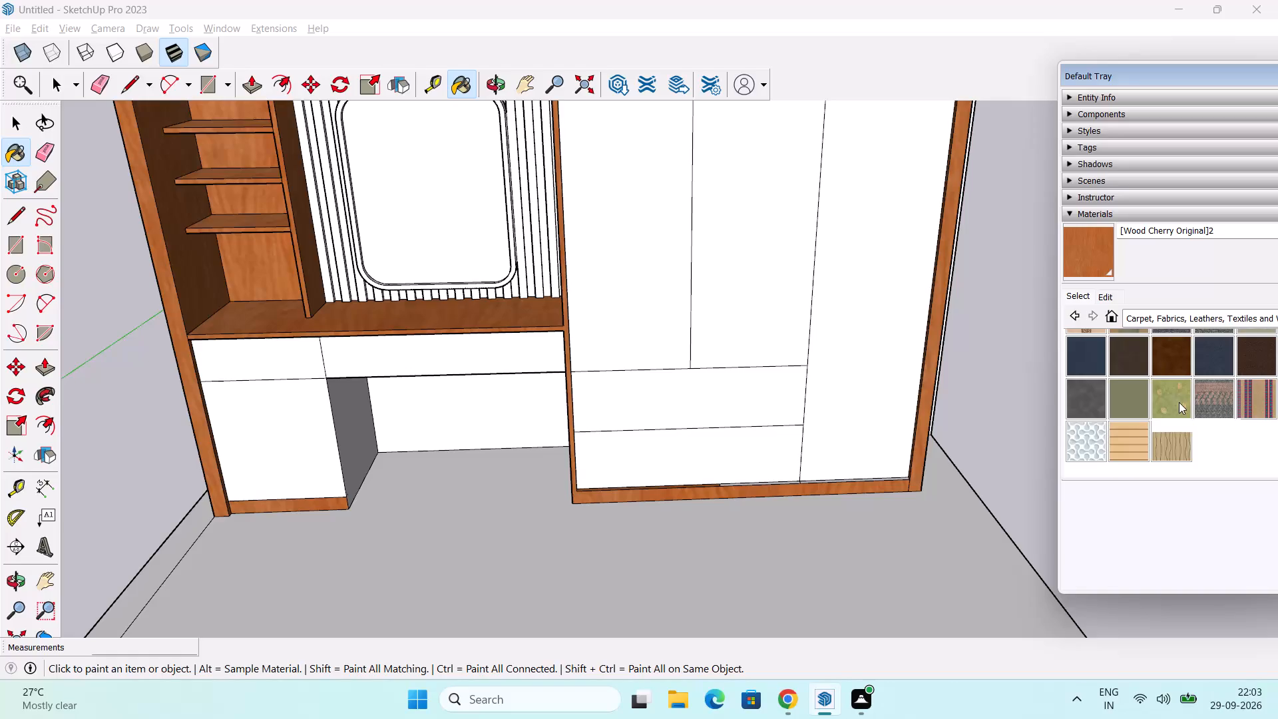
scroll(1179, 401, up, 2)
Browse the Landscaping, Fencing and Vegetation, Metal, and Patterns material collections for another finish.
click(1225, 316)
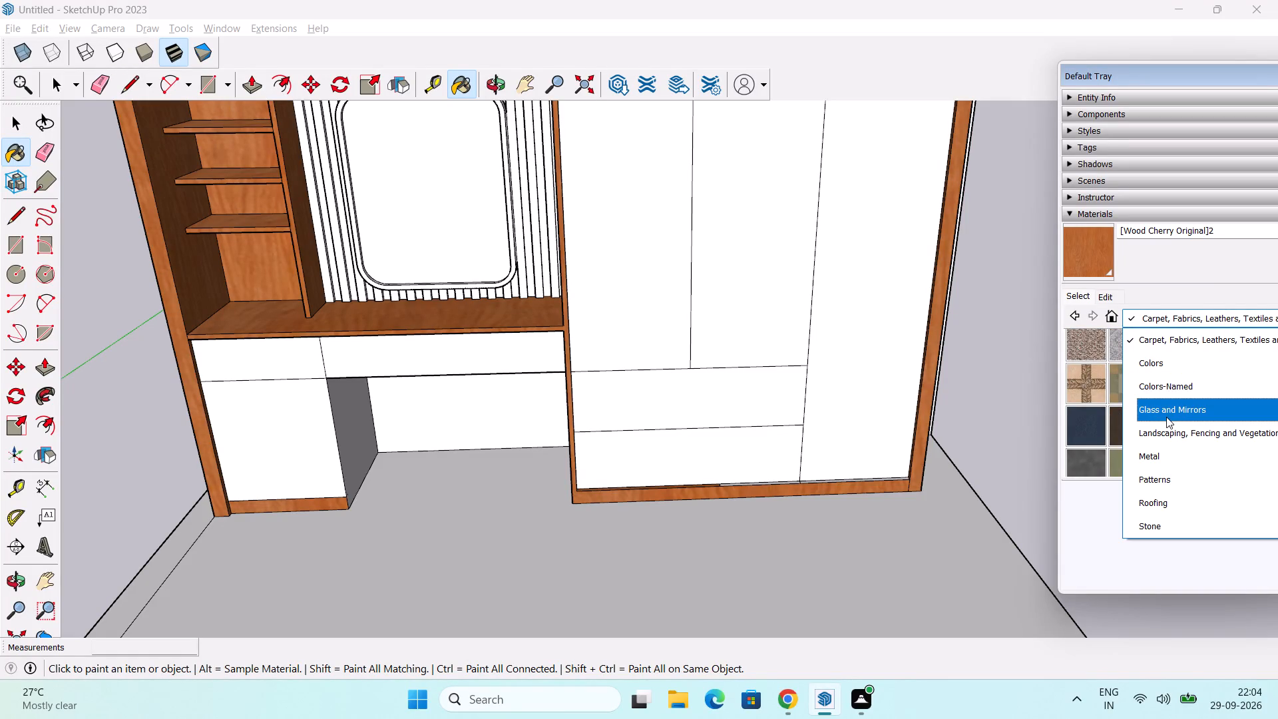
scroll(1166, 418, down, 3)
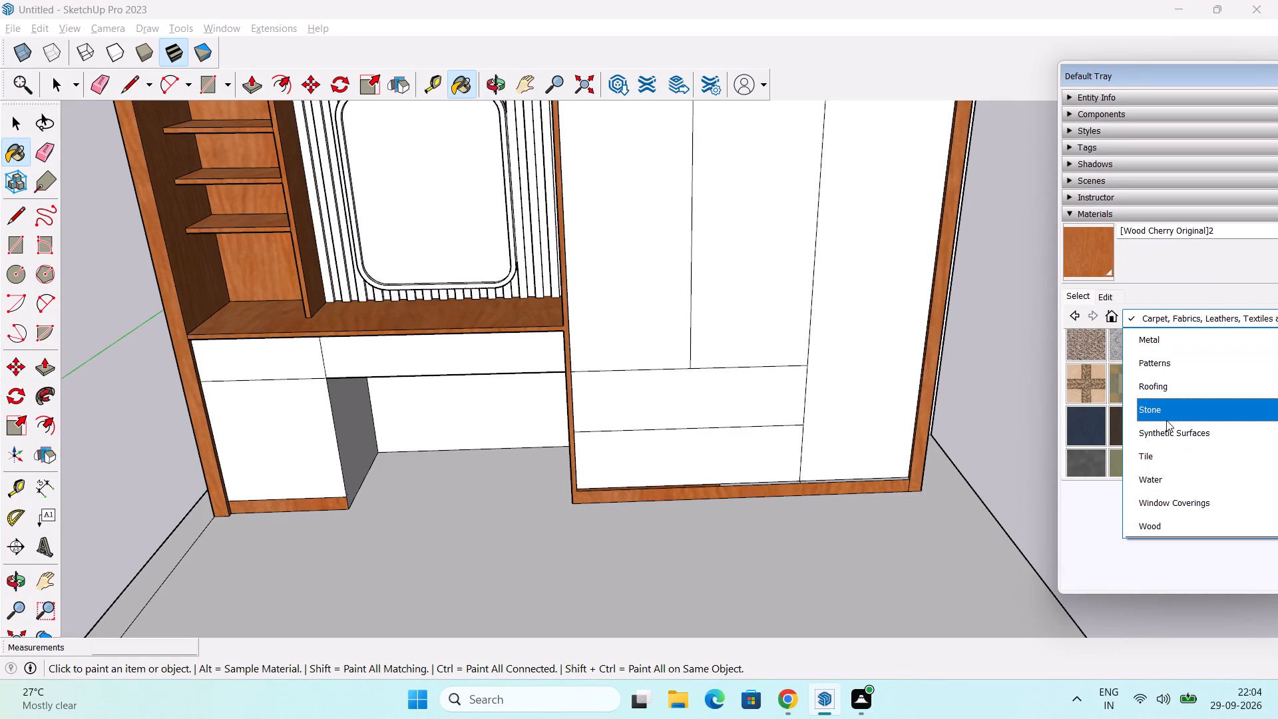
scroll(1166, 420, down, 1)
scroll(1177, 417, up, 1)
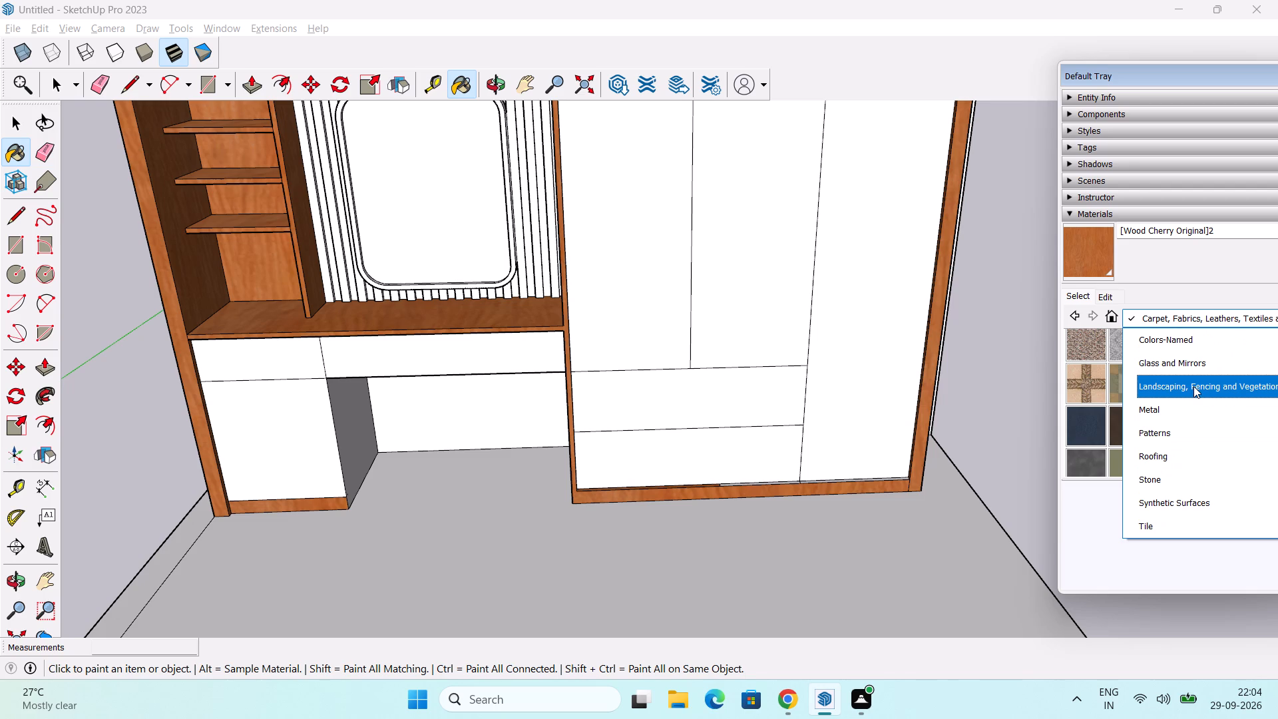
scroll(1193, 386, up, 1)
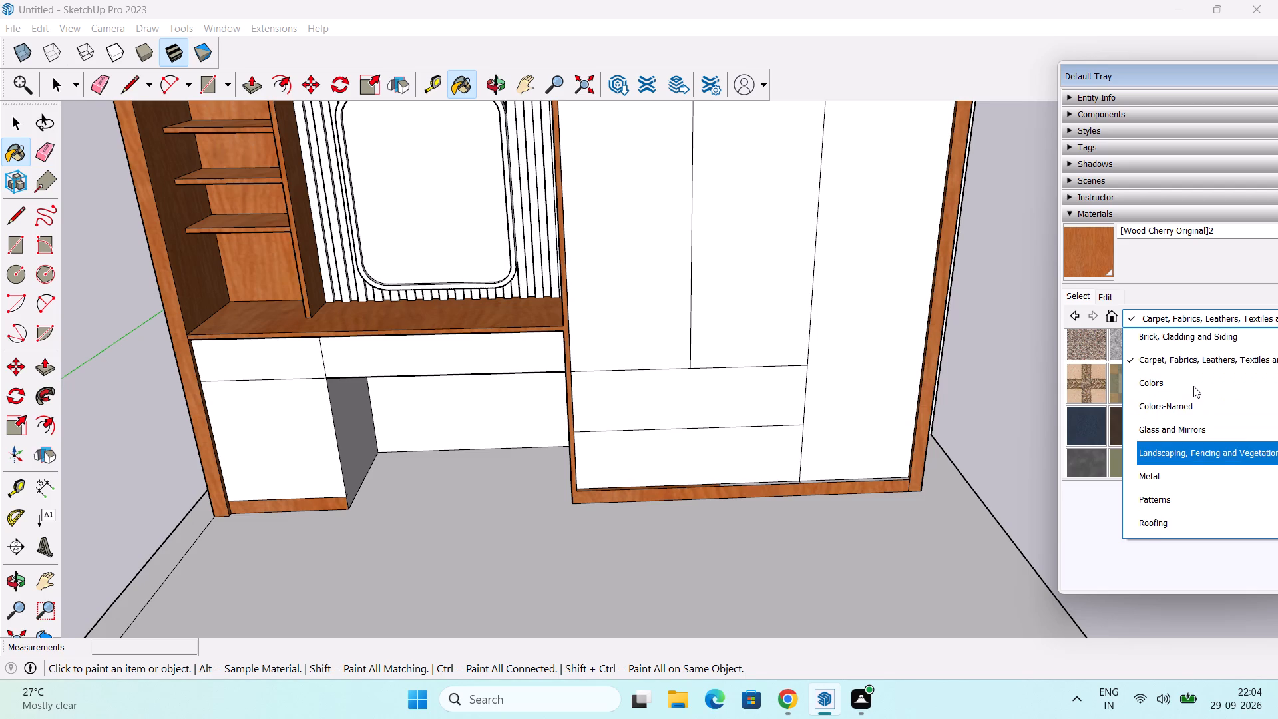
scroll(1193, 386, down, 1)
click(1193, 386)
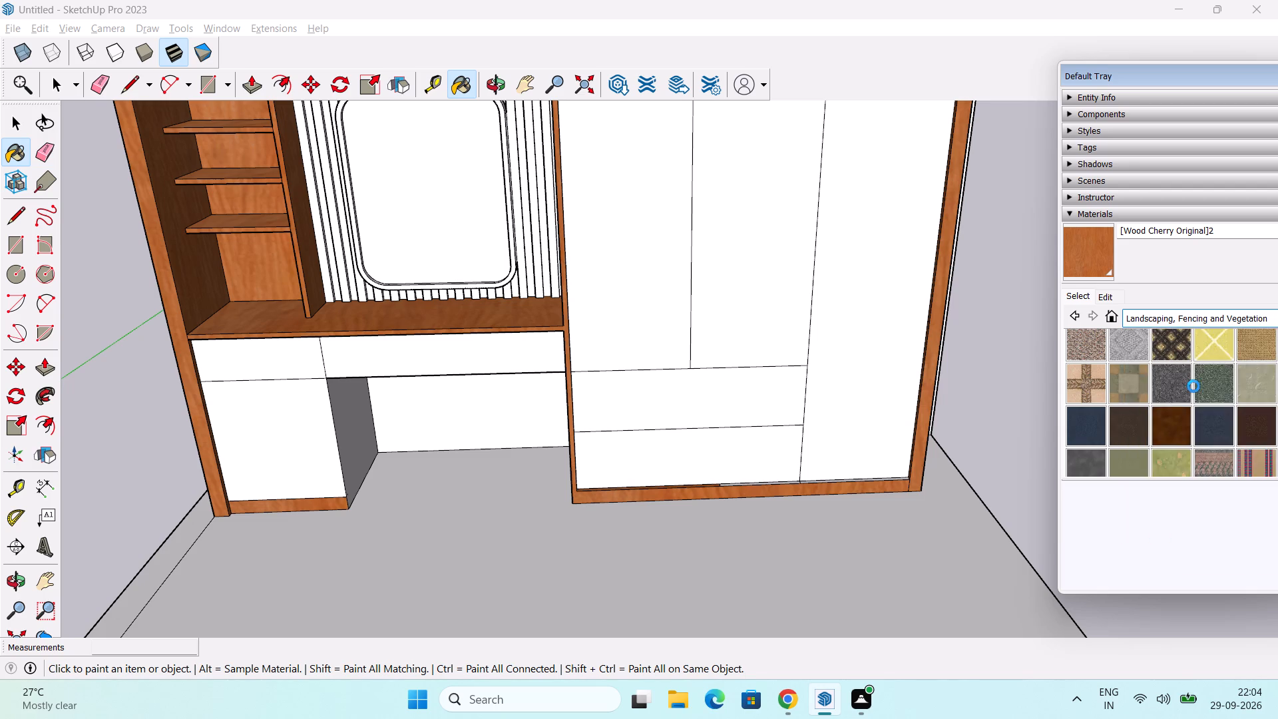
scroll(1168, 415, down, 2)
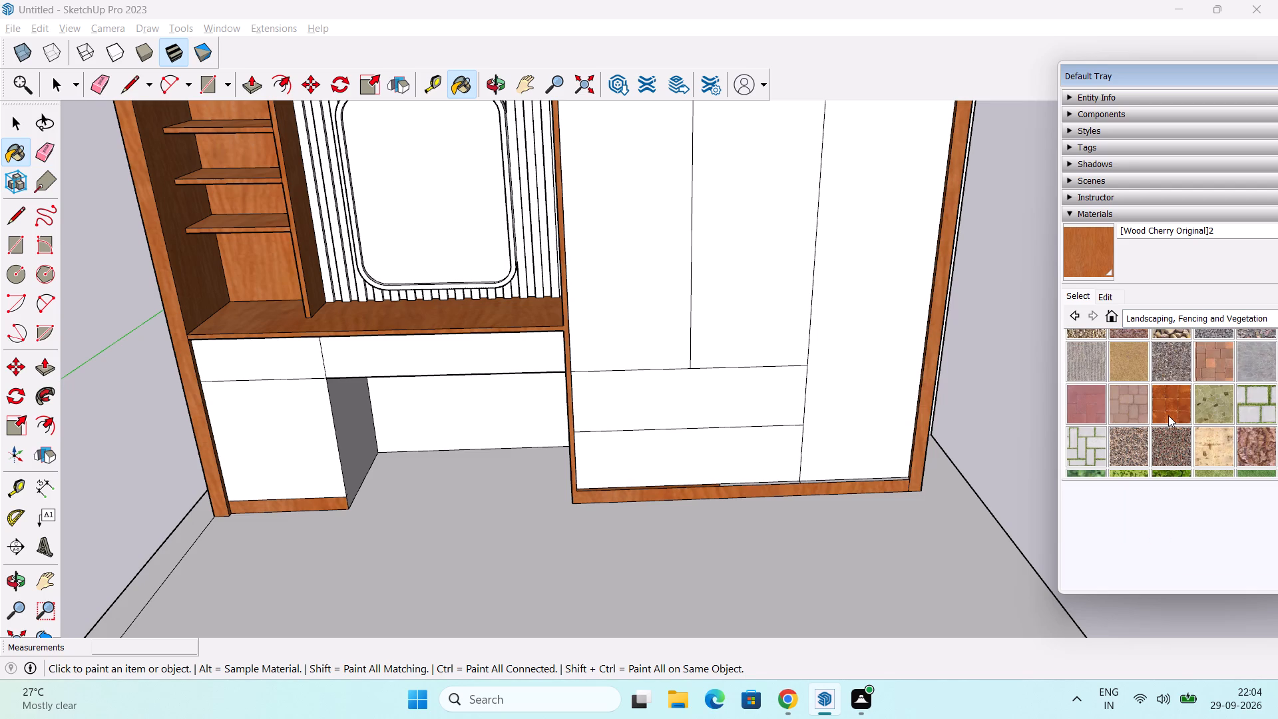
scroll(1168, 415, down, 2)
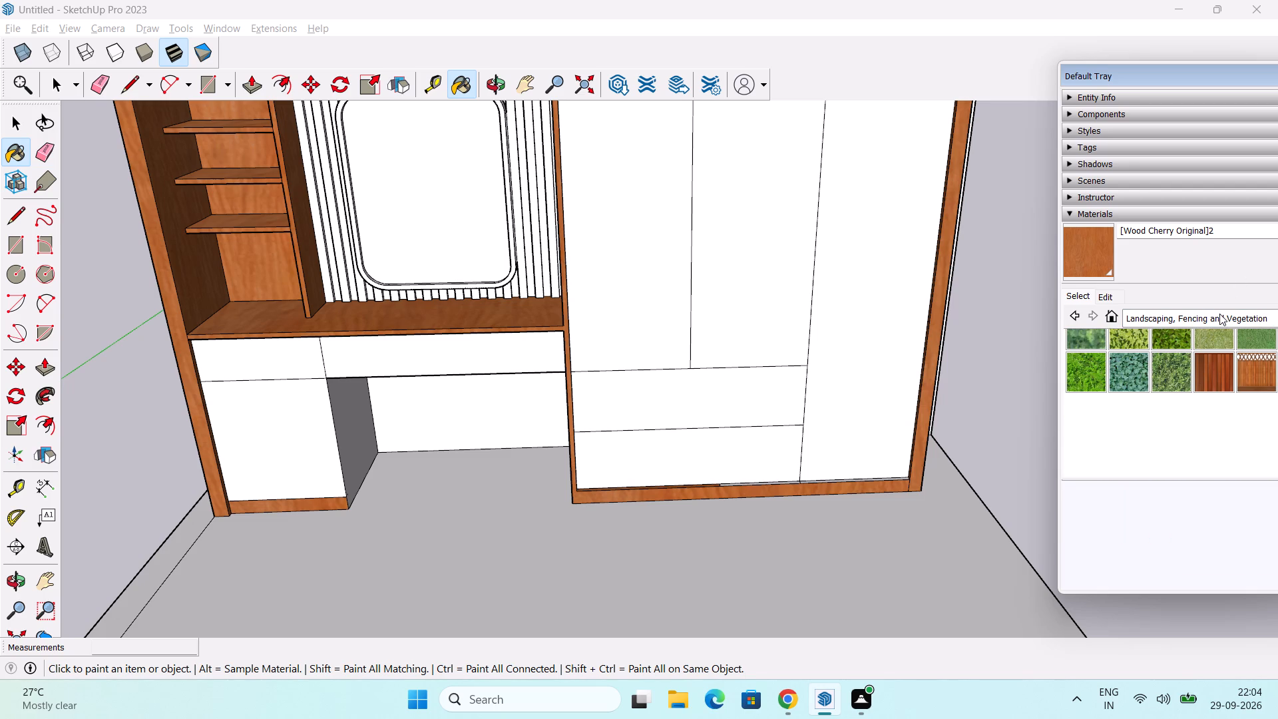
click(1219, 314)
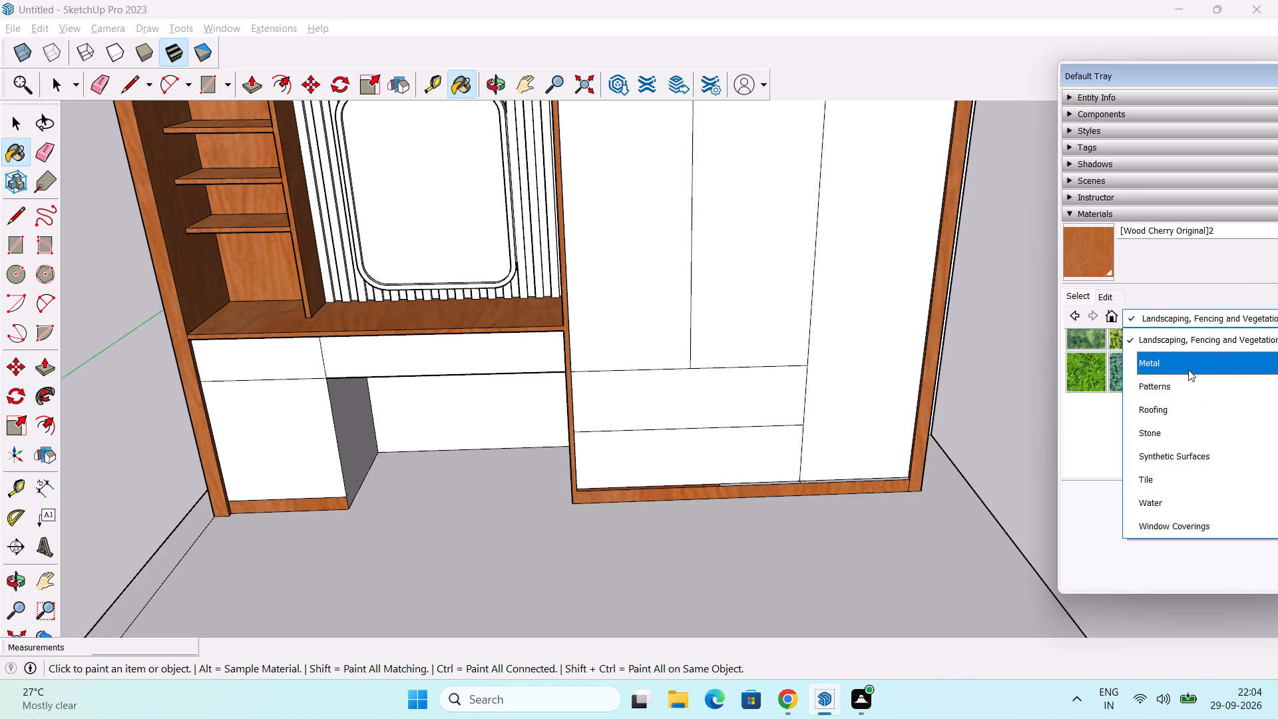
click(1189, 367)
click(1227, 320)
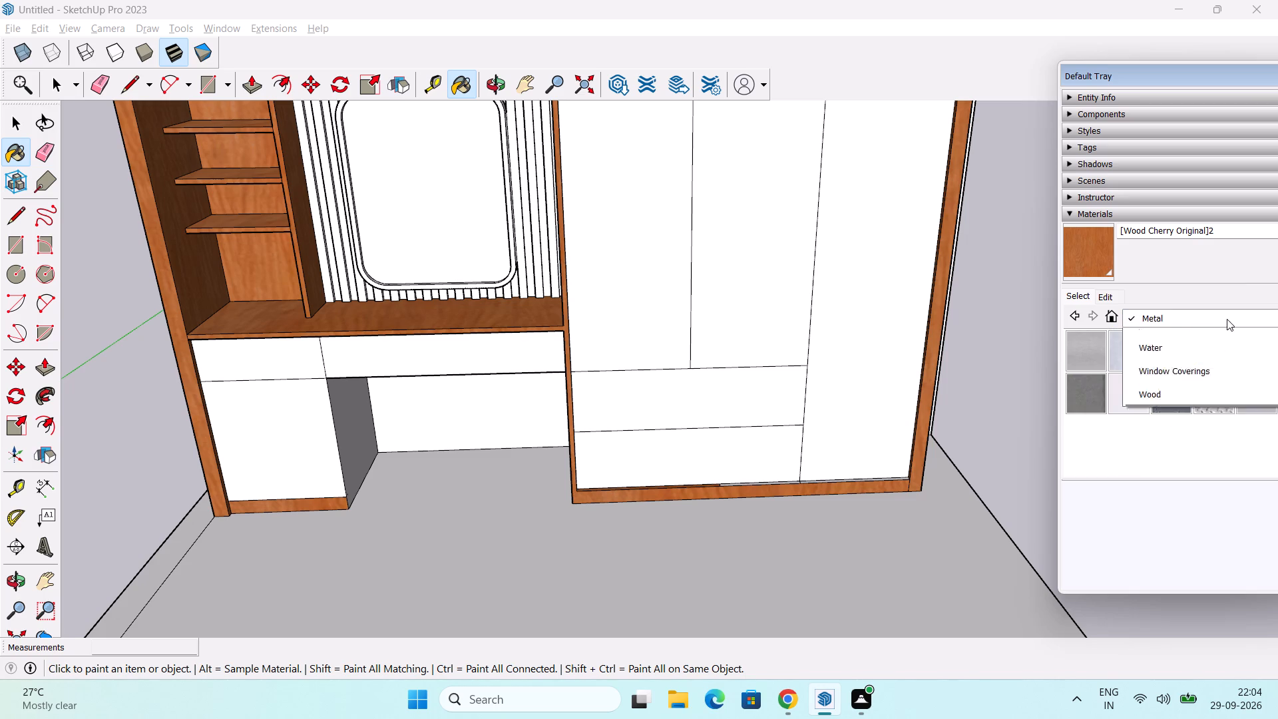
click(1193, 364)
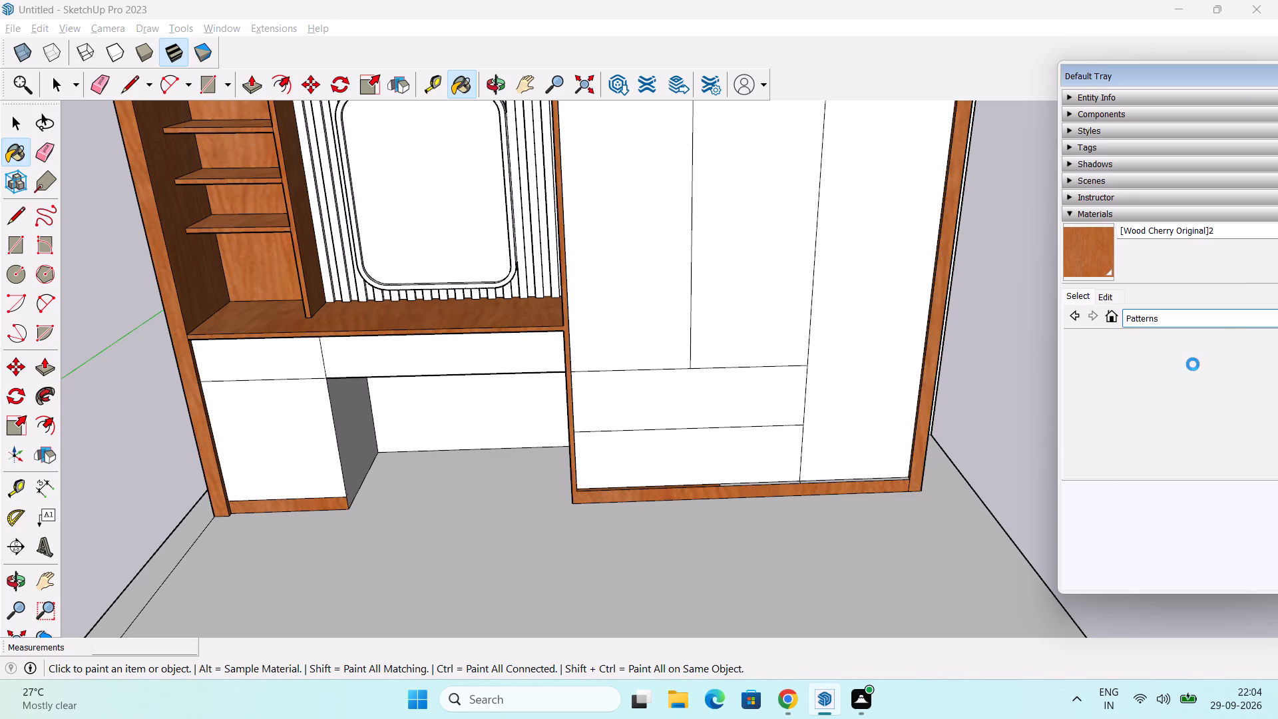
scroll(1181, 404, down, 13)
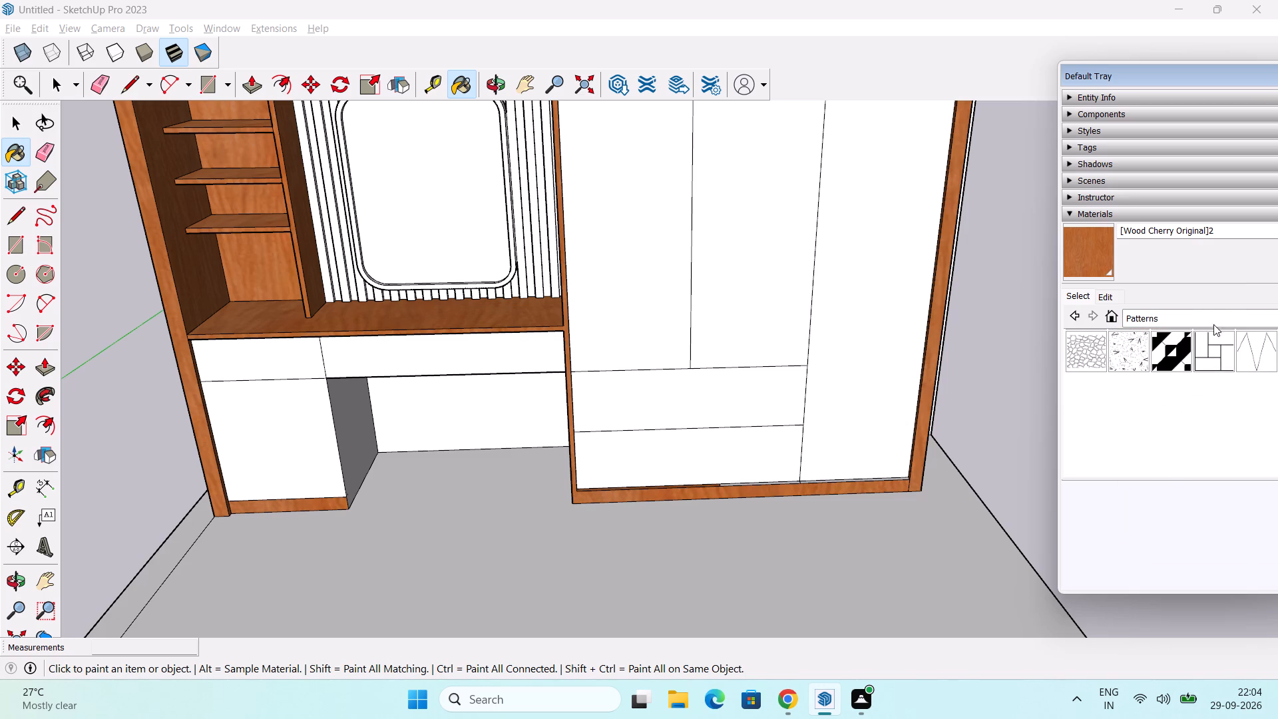
Look through the Roofing, Stone, Synthetic Surfaces and Tile material collections for another finish.
click(1221, 314)
click(1185, 385)
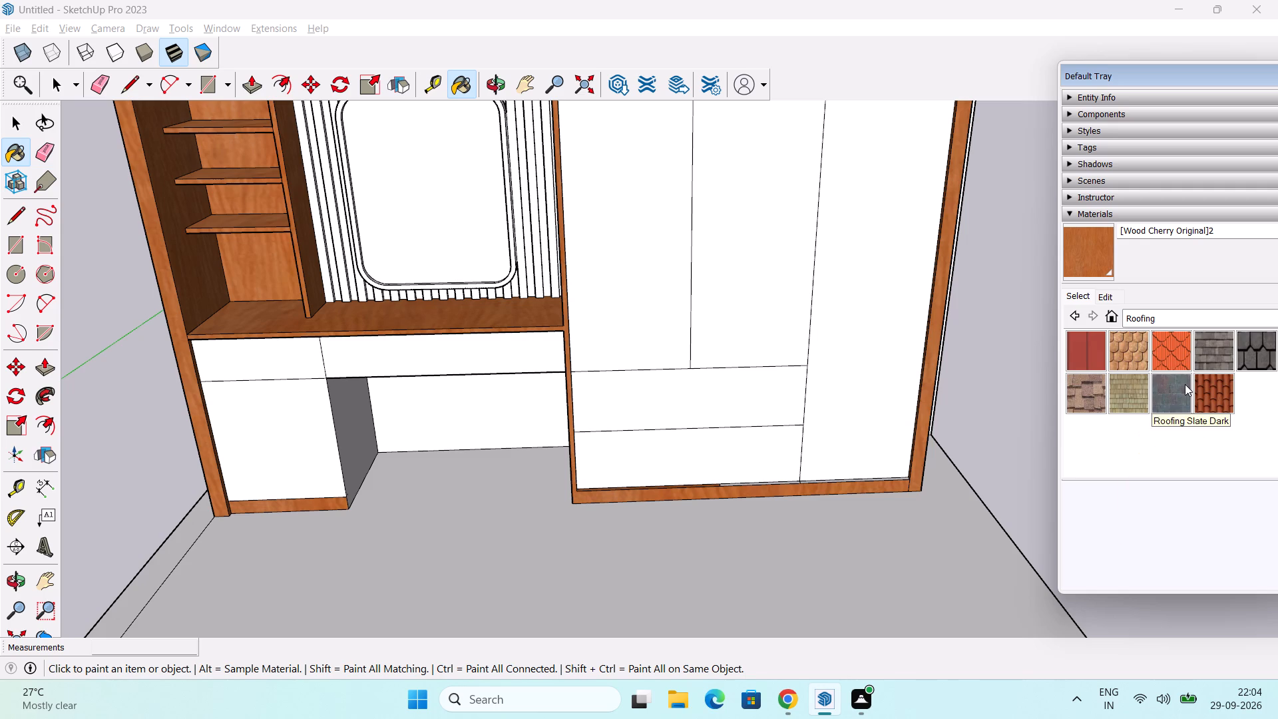
click(1204, 318)
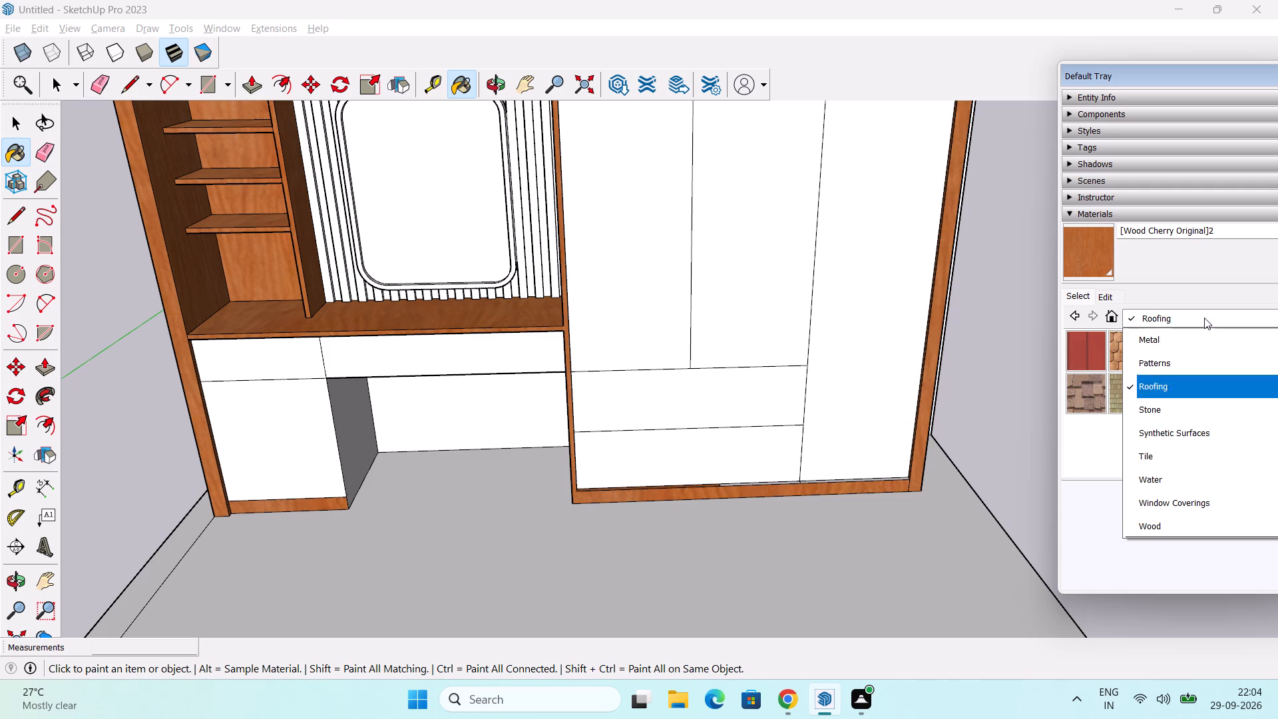
click(1166, 405)
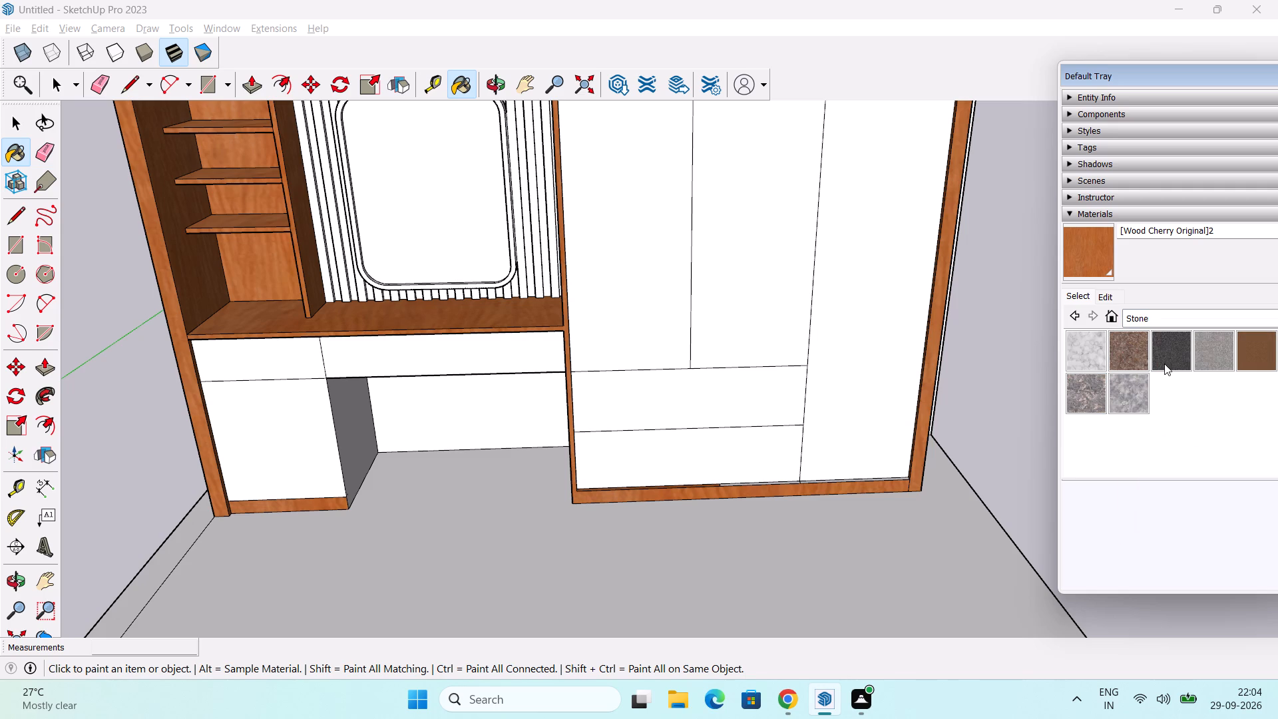
click(1185, 316)
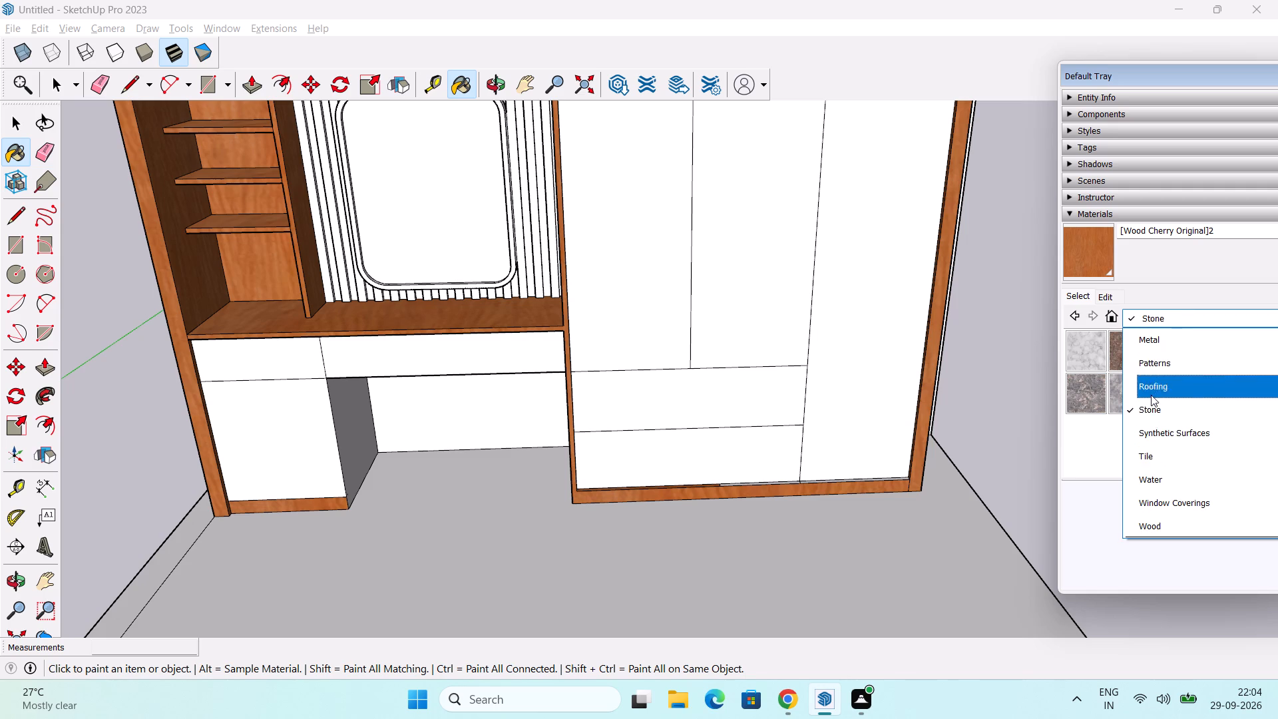
click(1158, 429)
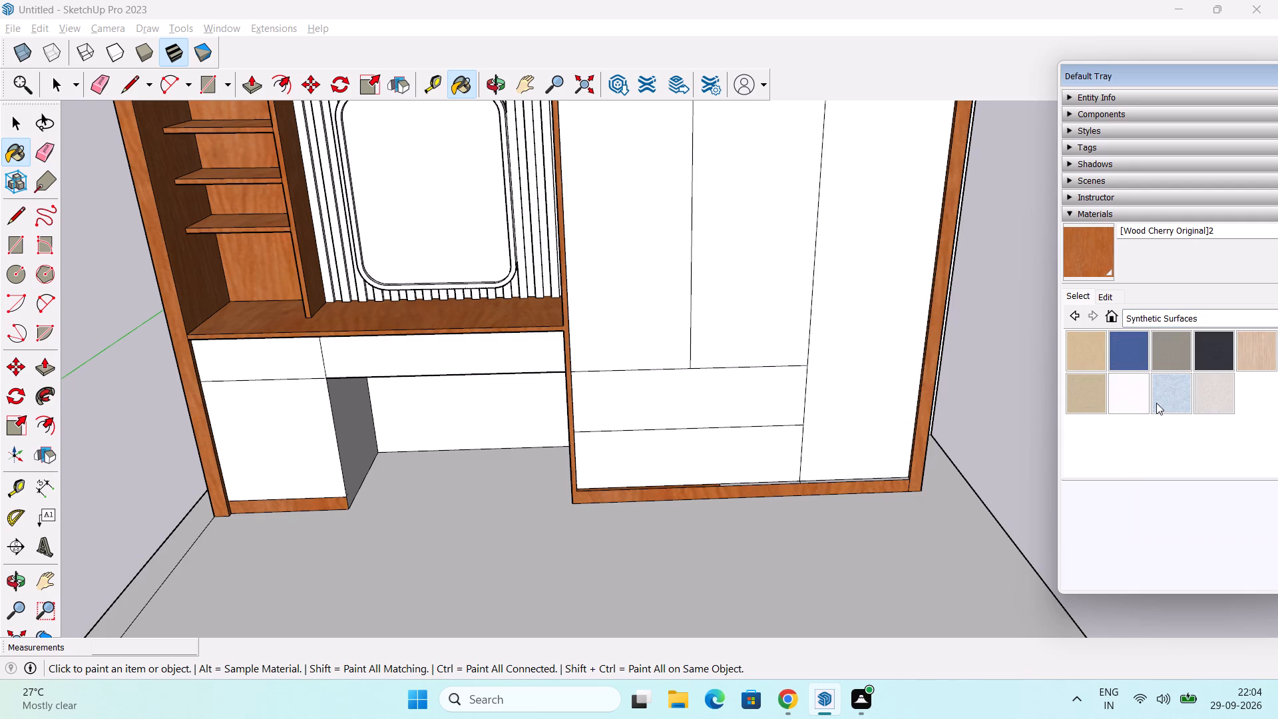
click(1217, 314)
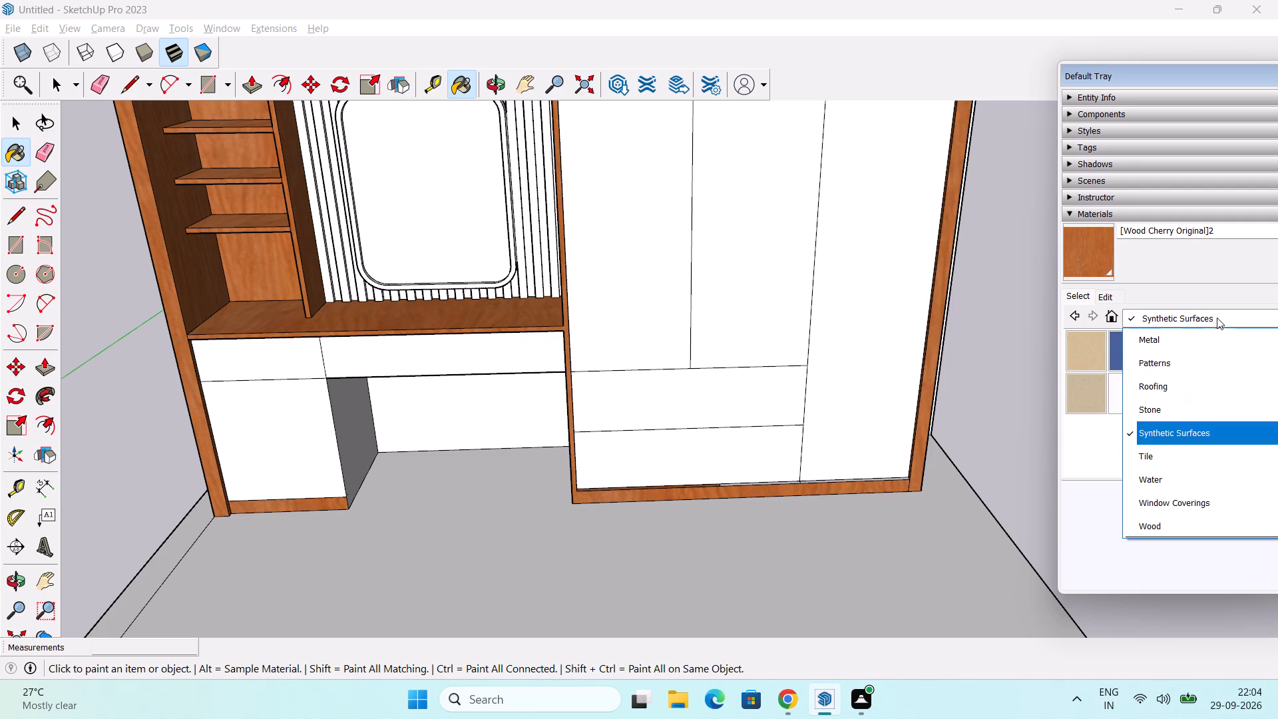
click(1179, 457)
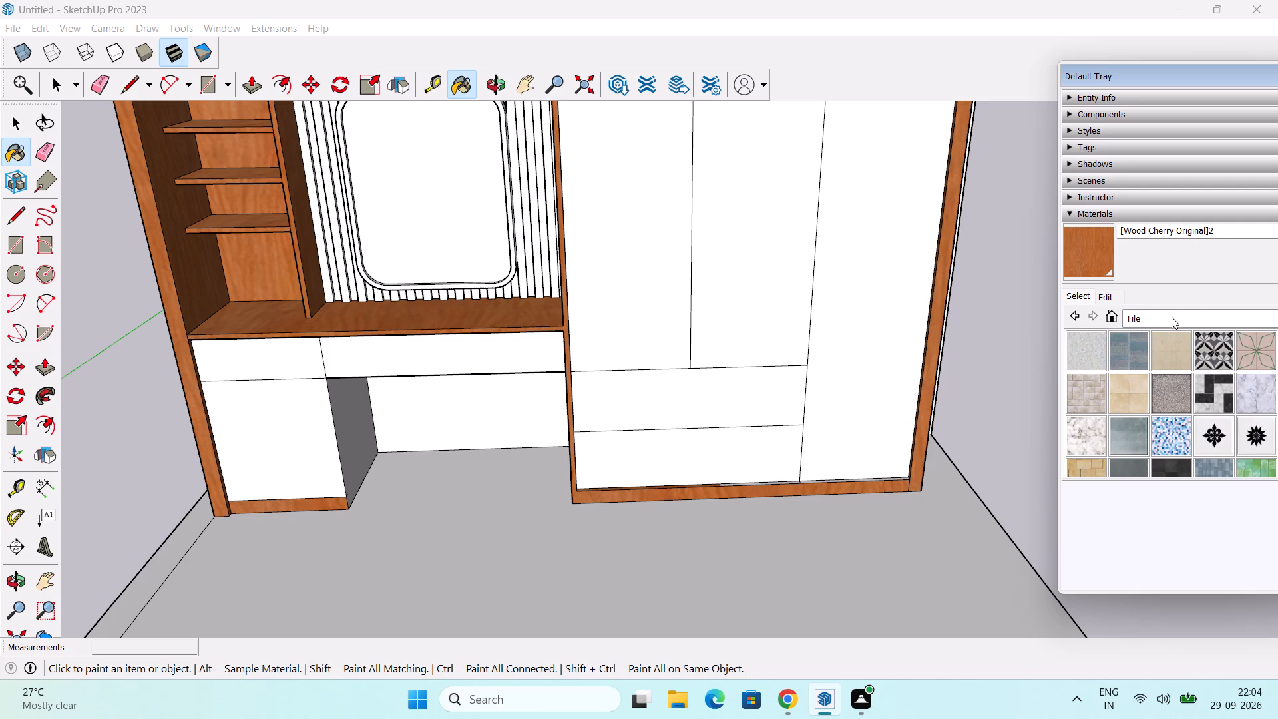
scroll(1176, 431, down, 4)
scroll(1183, 409, up, 1)
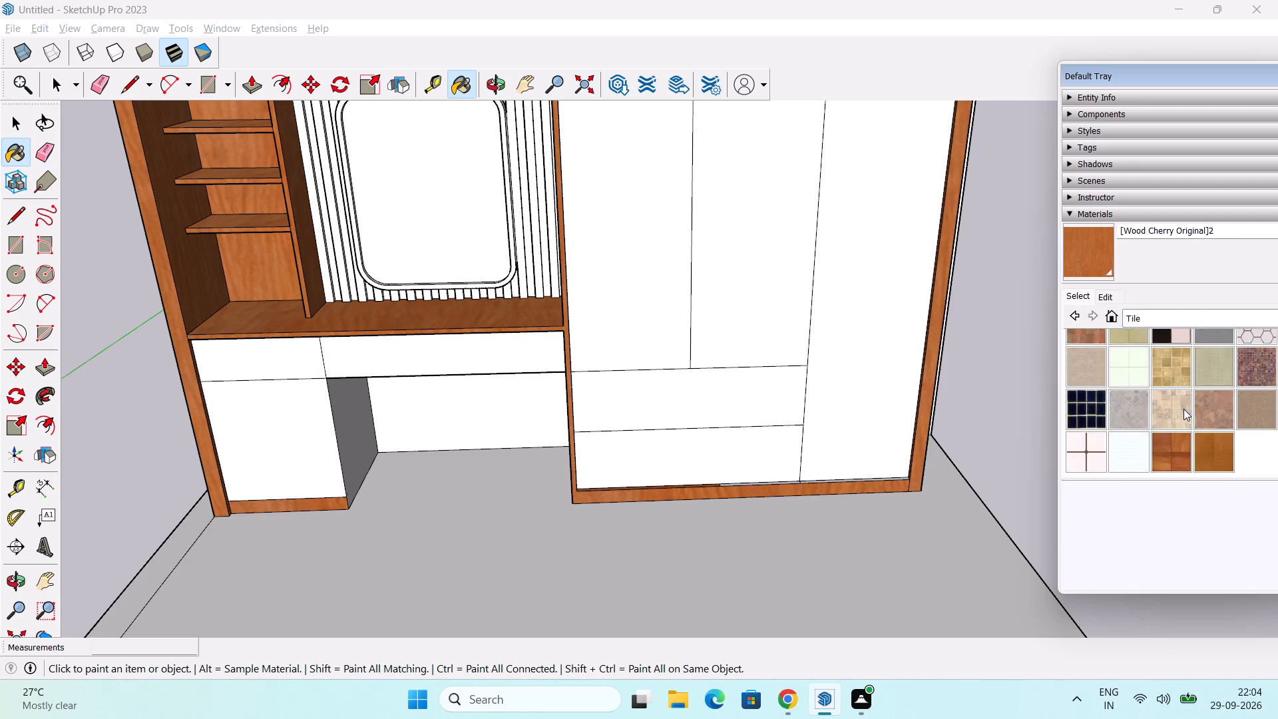
scroll(1183, 409, up, 7)
Check the Water, Window Coverings and Wood material collections for a suitable finish.
click(1158, 320)
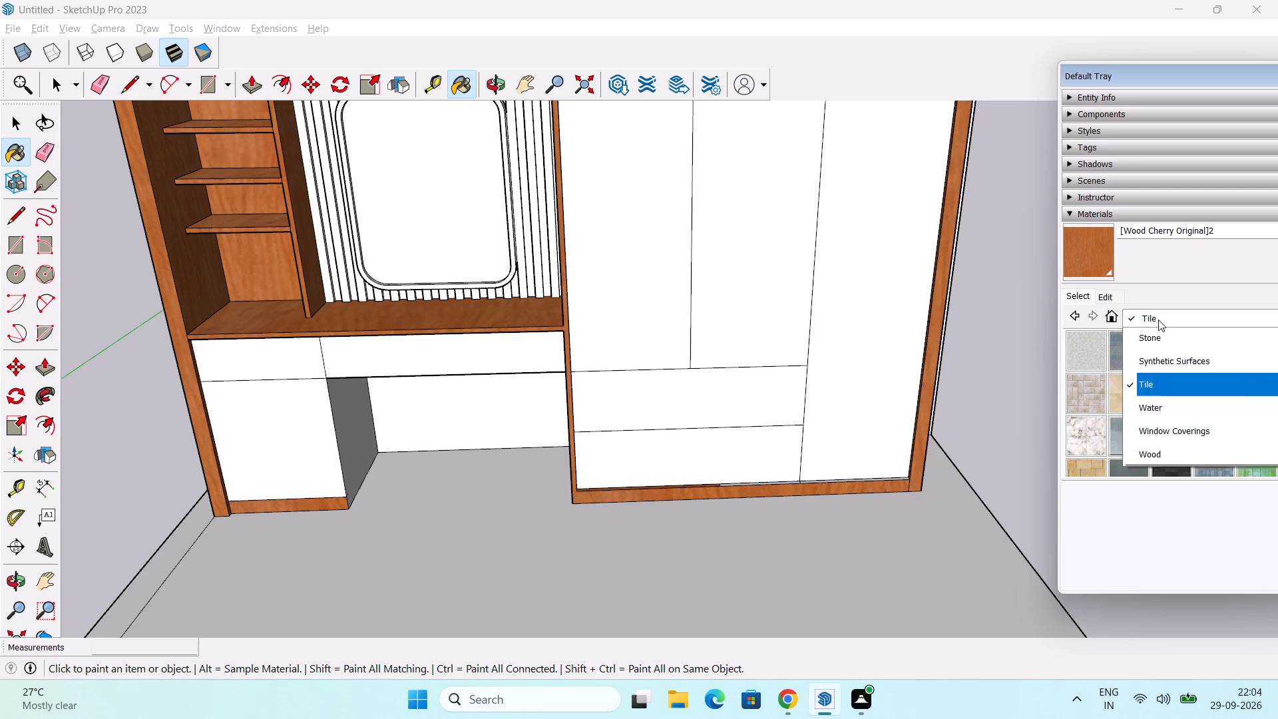
click(1177, 484)
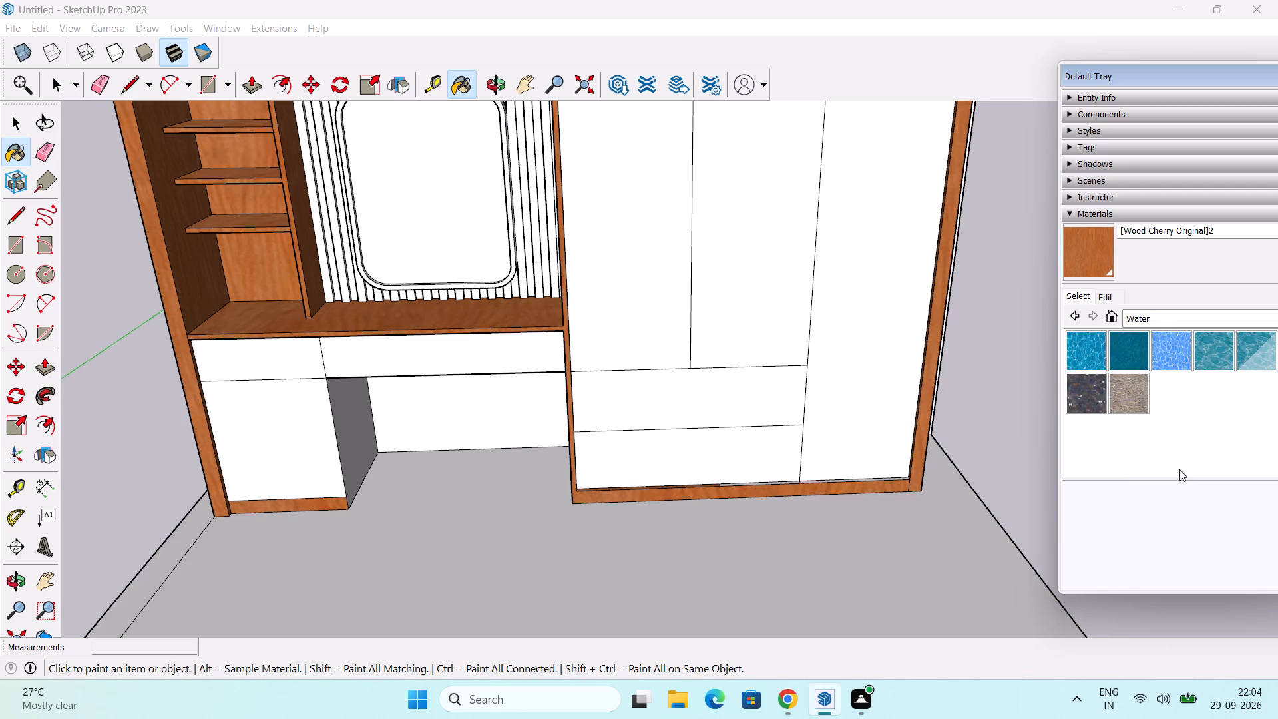
click(1164, 317)
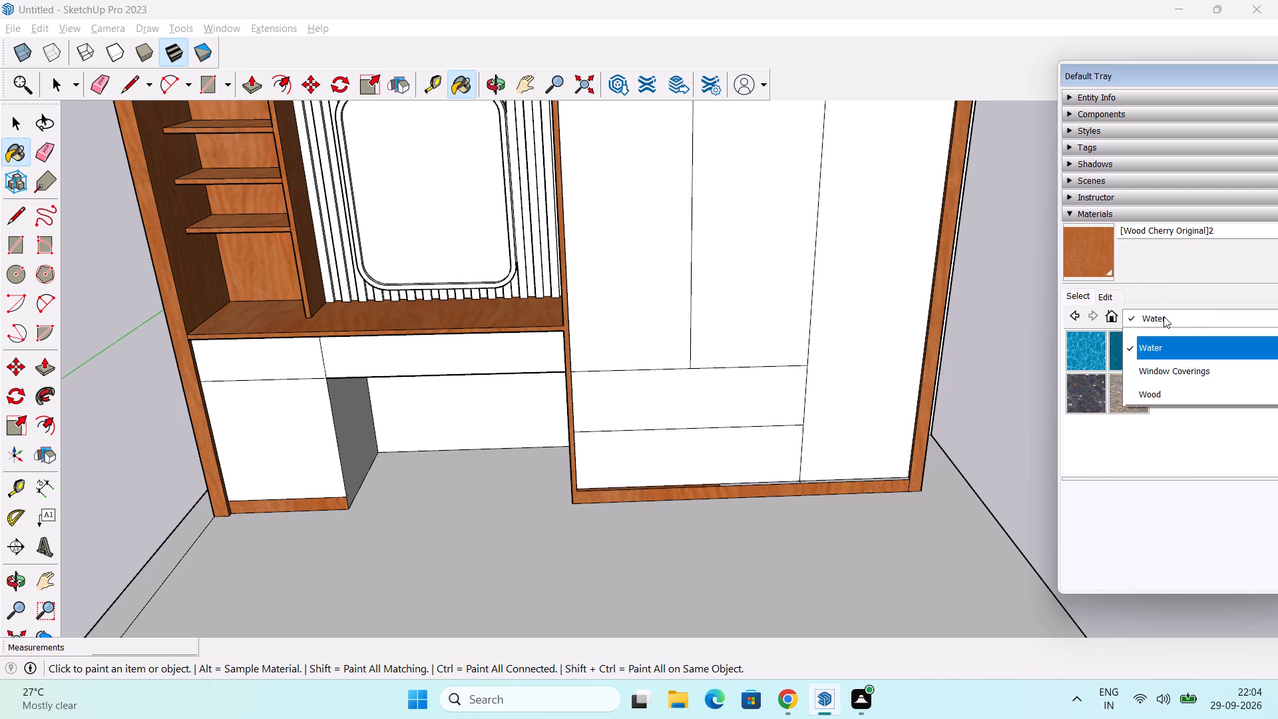
click(1174, 499)
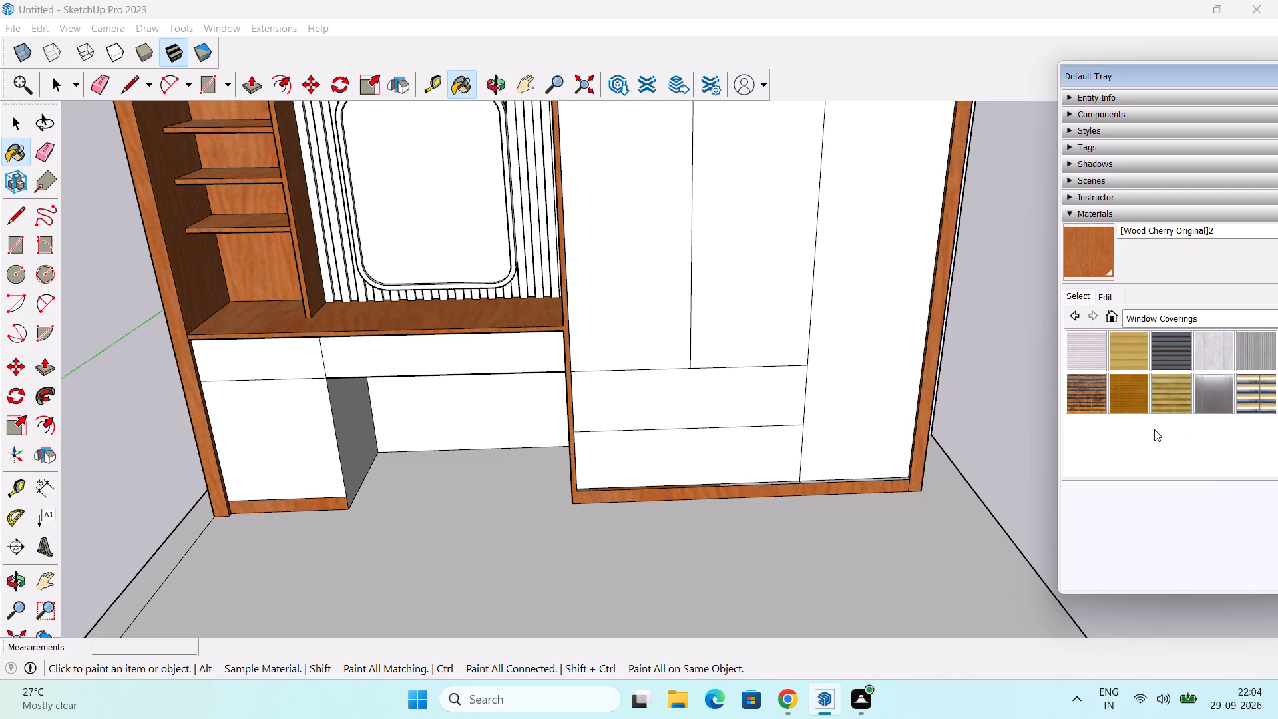
click(1179, 320)
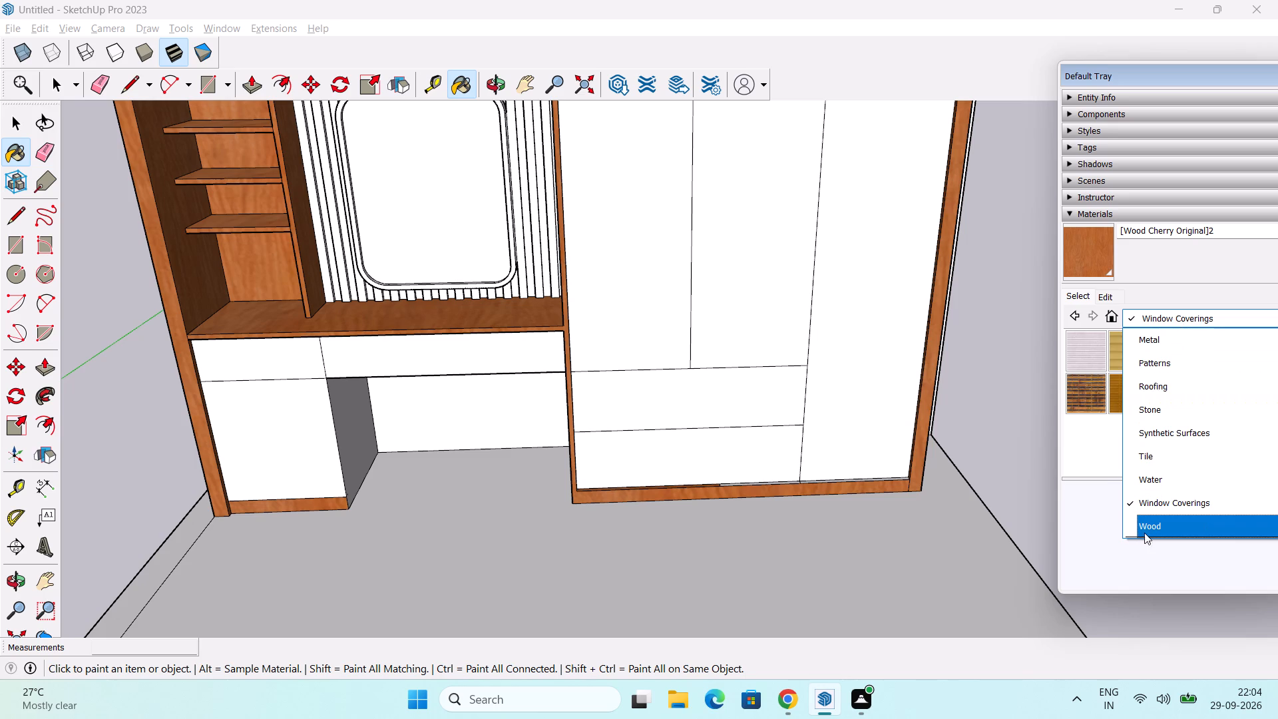
click(1168, 523)
scroll(1164, 457, up, 3)
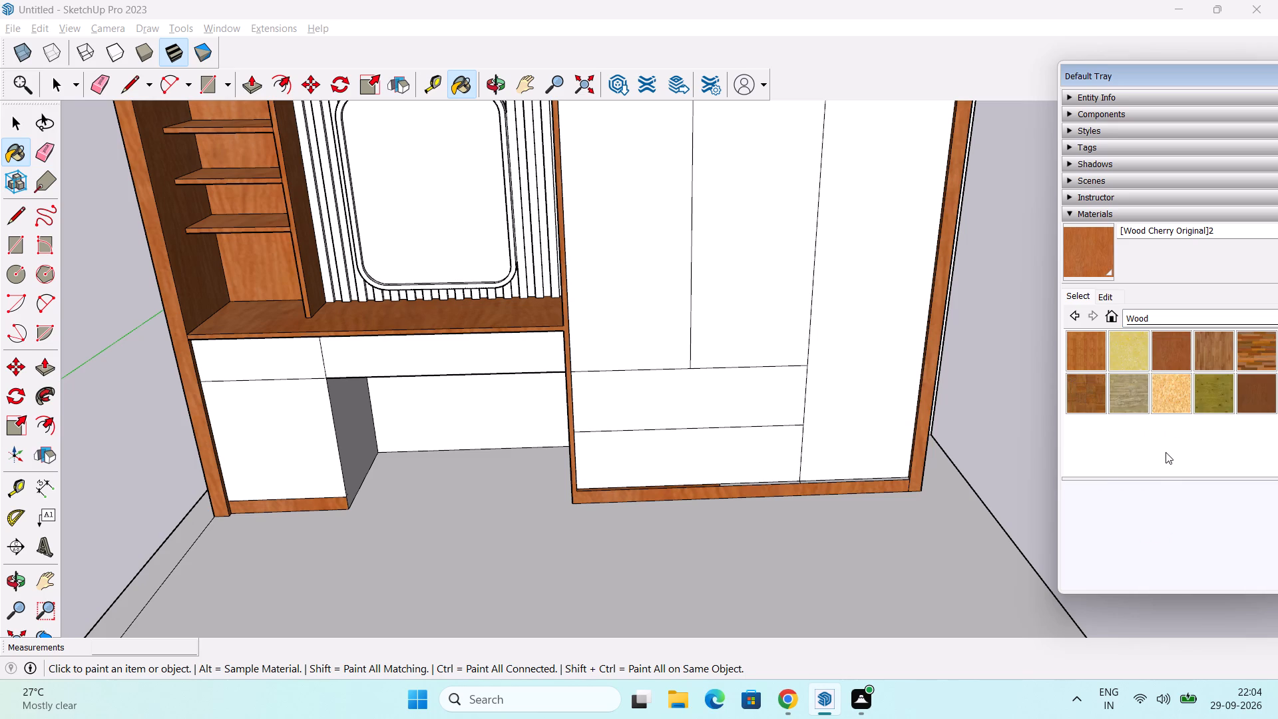
scroll(1168, 443, down, 3)
Paint the outer side face of the wardrobe's end panel beside the tall door with the current cherry material, [Wood Cherry Original]2.
click(1077, 262)
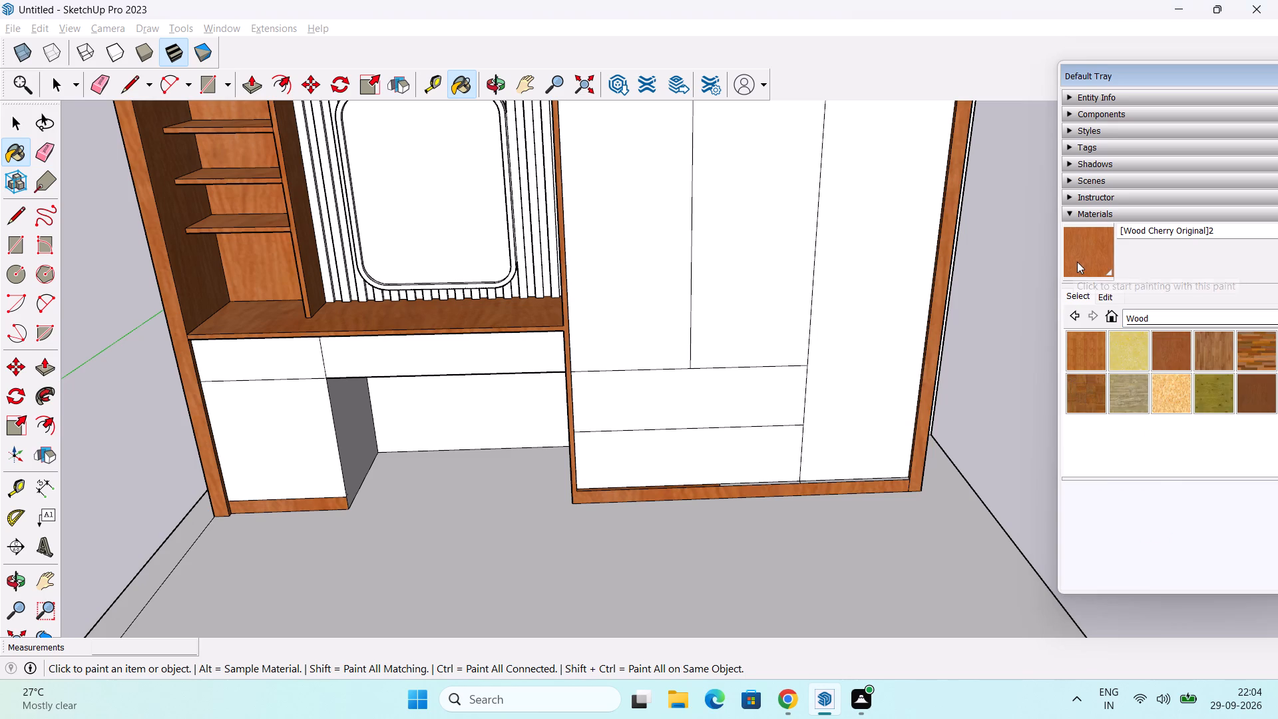
middle_drag(917, 355, 753, 340)
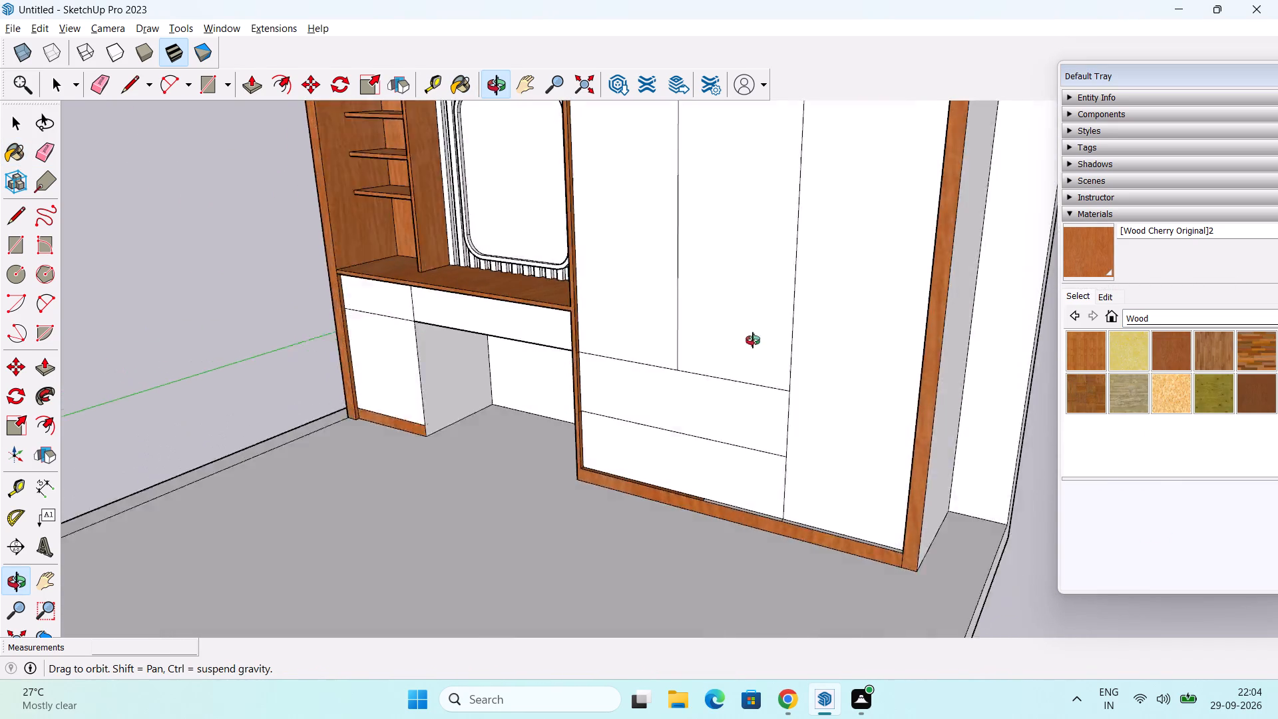
middle_drag(753, 340, 786, 344)
middle_drag(786, 344, 453, 338)
click(686, 330)
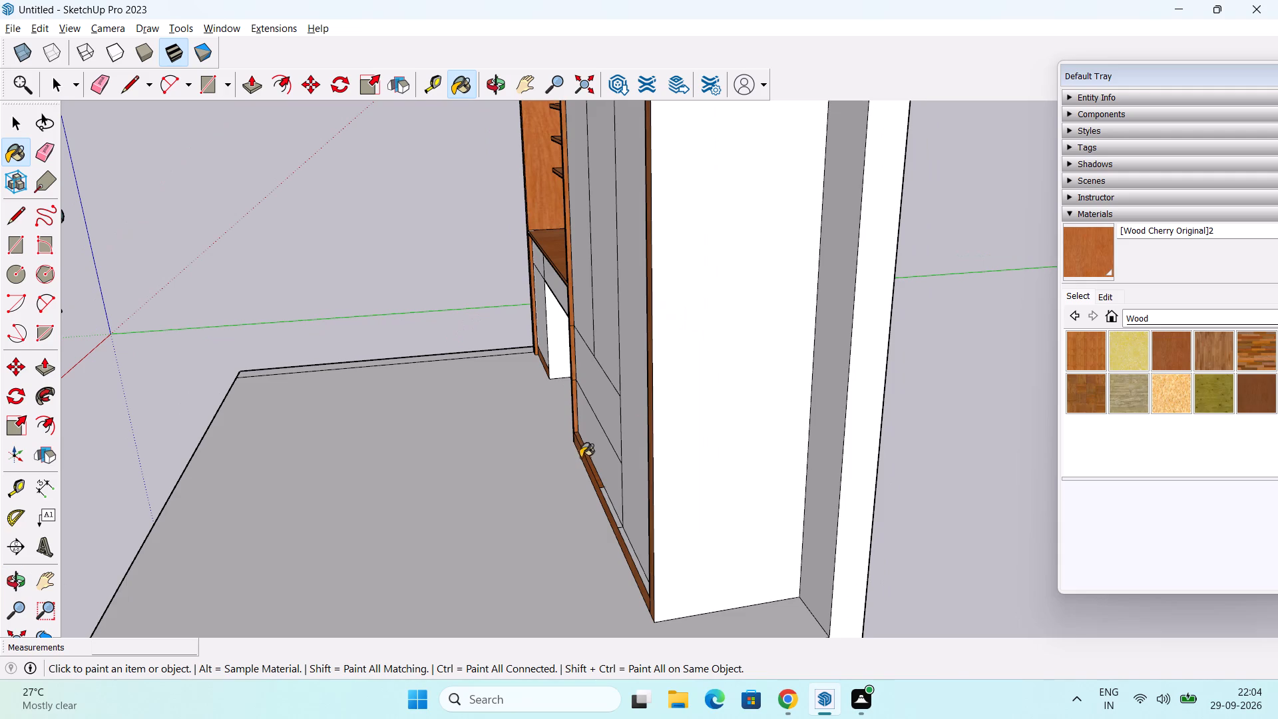
Paint the remaining unpainted top-face segments of the plinth below the drawers and tall door in the same cherry.
drag(580, 457, 580, 445)
drag(578, 397, 581, 391)
middle_drag(580, 390, 684, 421)
scroll(692, 565, up, 3)
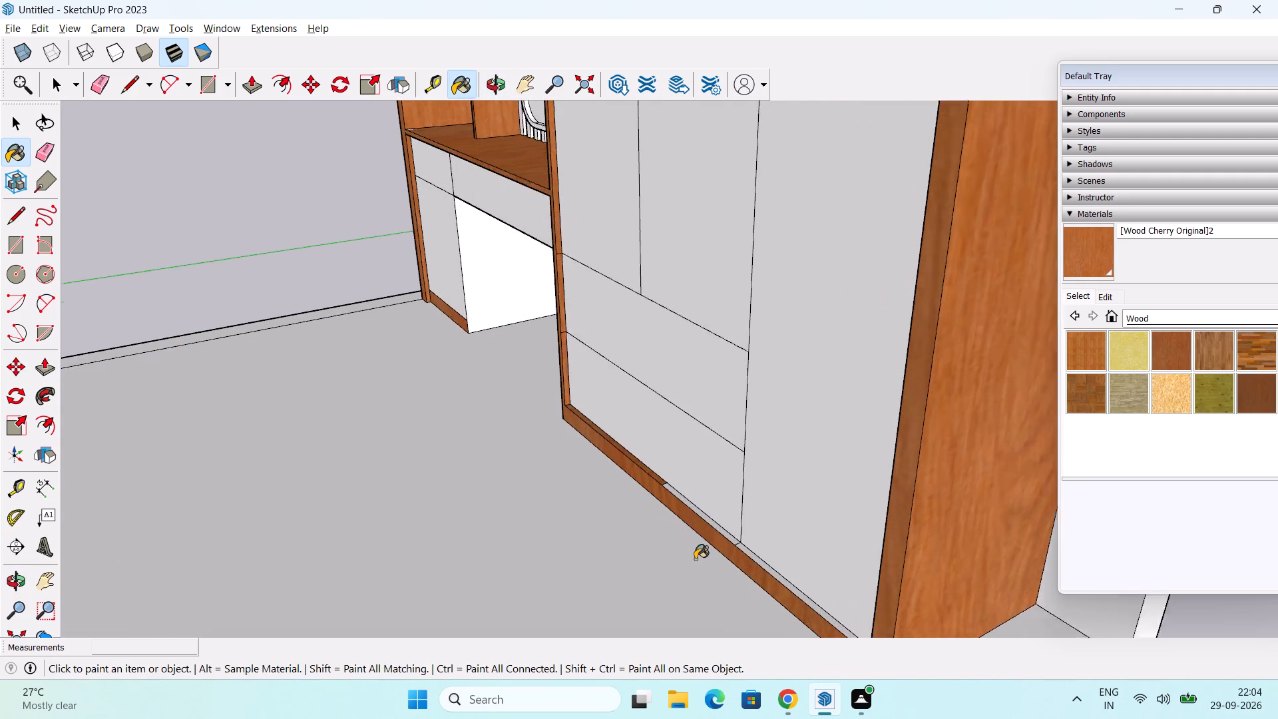
scroll(695, 559, up, 3)
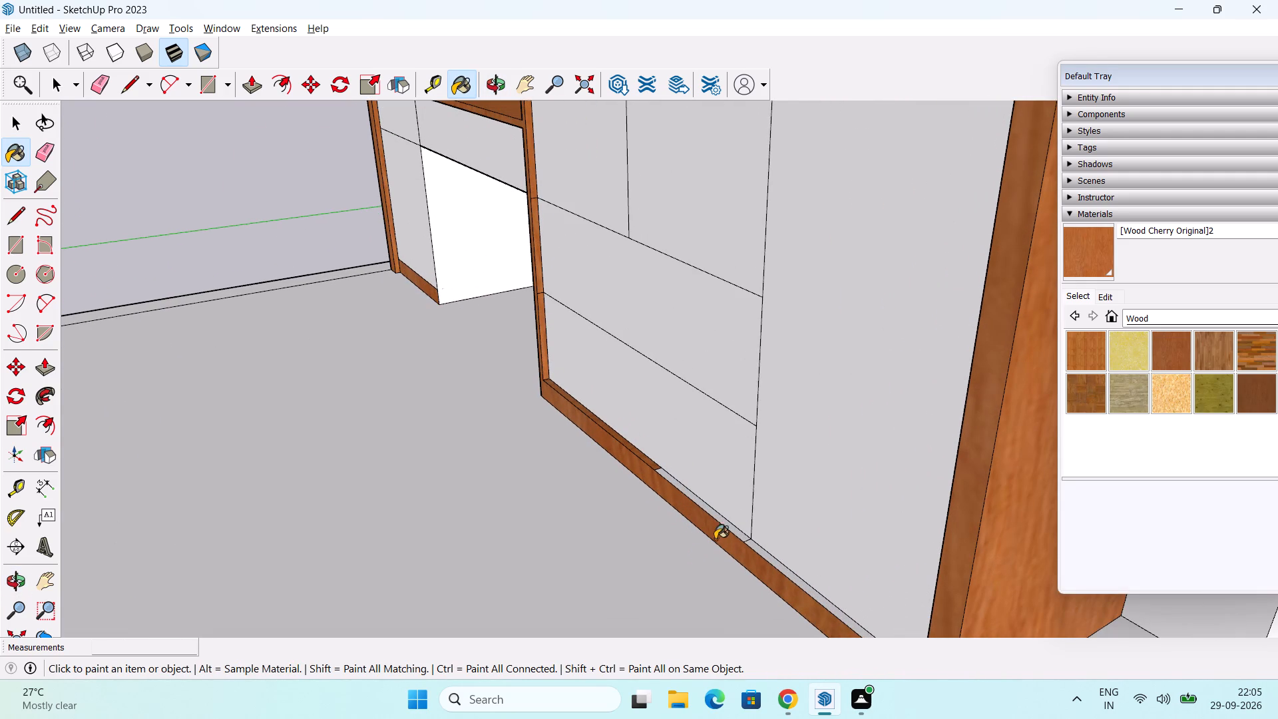
click(726, 523)
click(757, 548)
Paint the remaining narrow strips beneath the countertop edge and on the partition side beside the desk drawer in [Wood Cherry Original]2.
scroll(757, 546, down, 3)
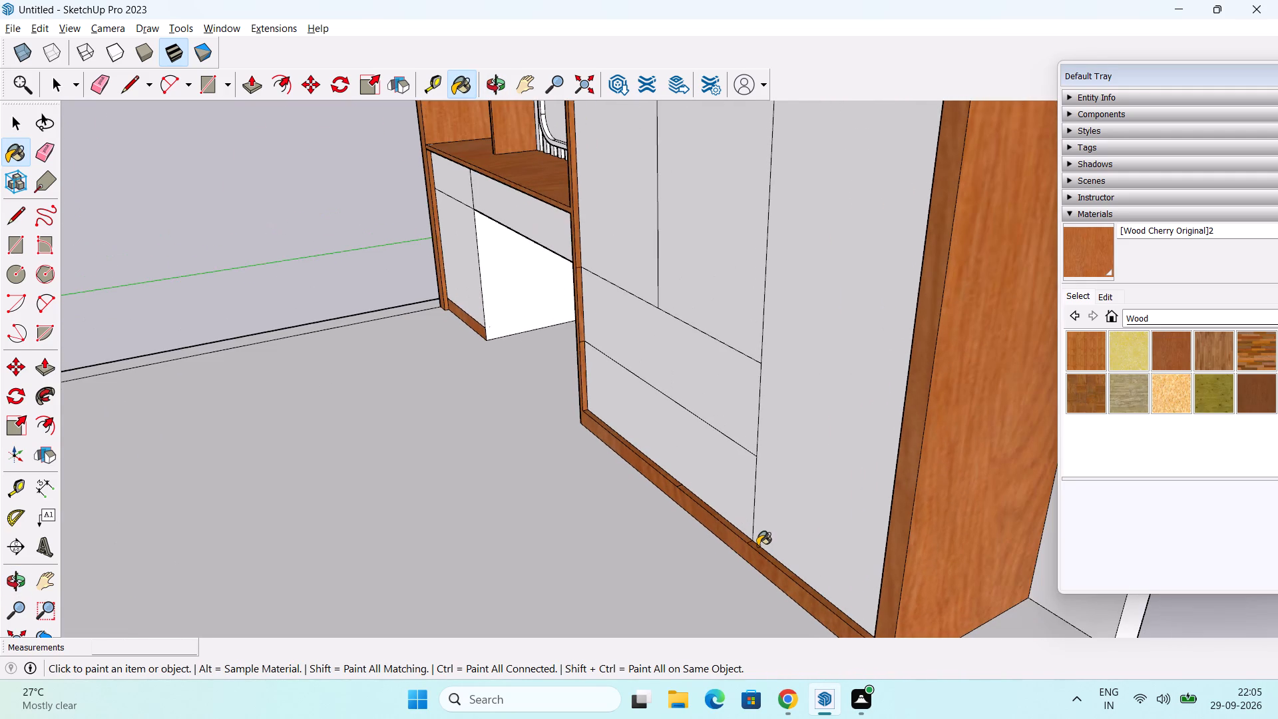
scroll(757, 546, down, 7)
middle_drag(696, 591, 1060, 402)
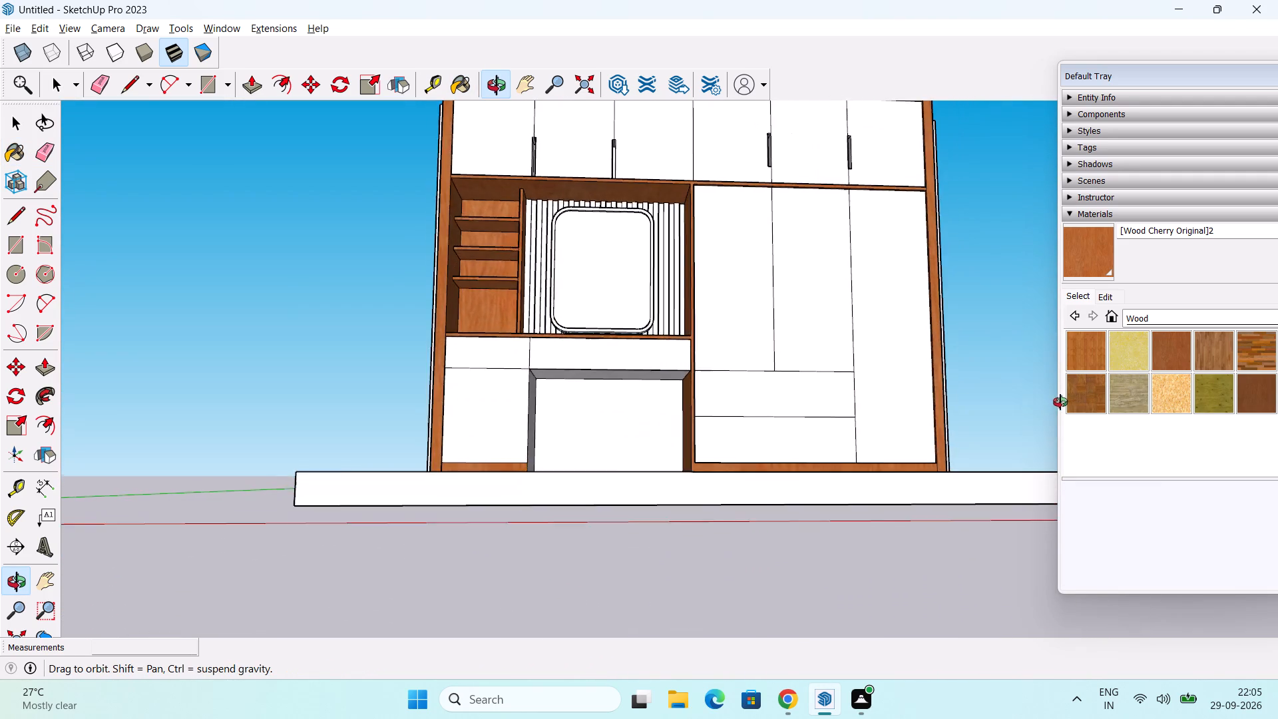
middle_drag(1060, 402, 1077, 421)
scroll(626, 416, up, 4)
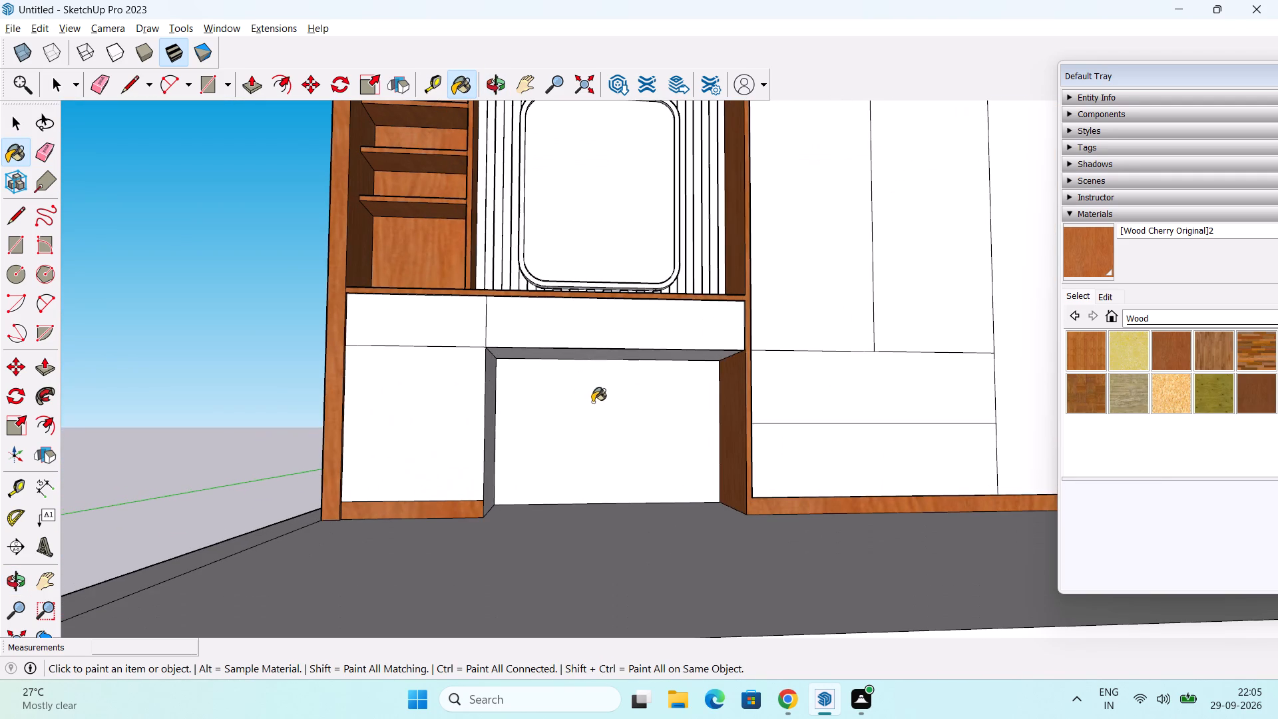
middle_drag(592, 402, 454, 382)
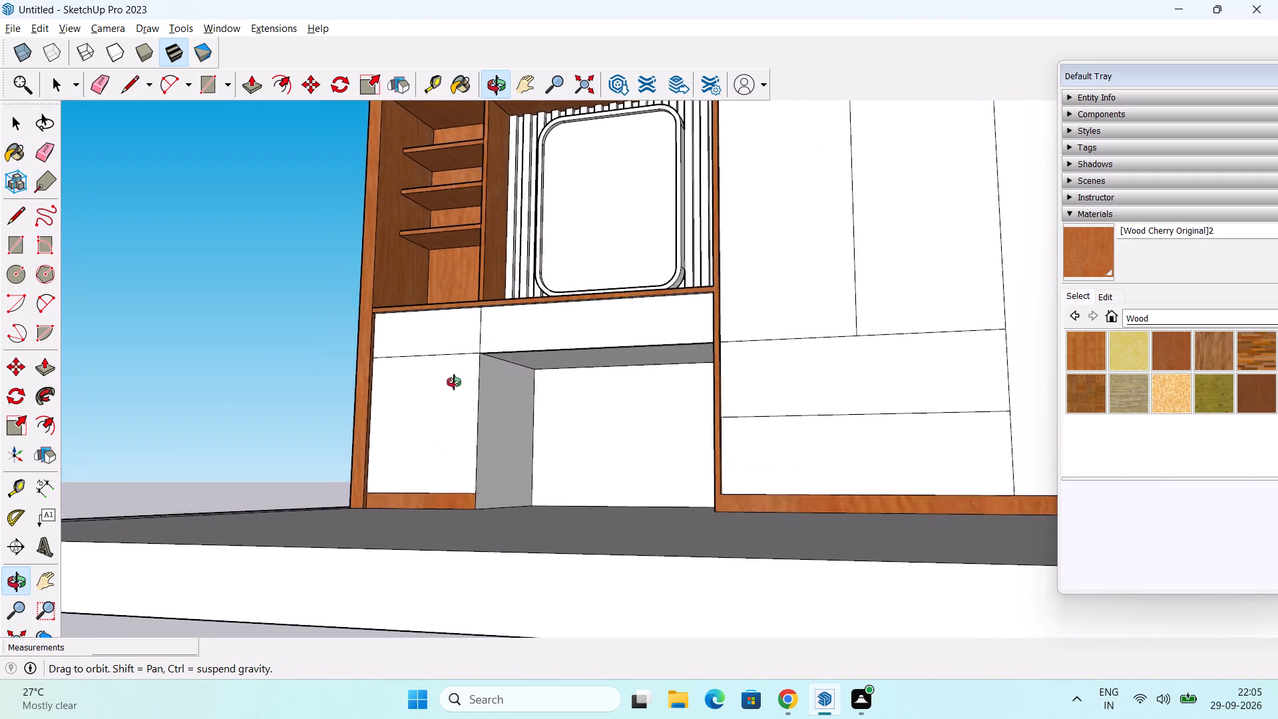
middle_drag(454, 382, 572, 405)
scroll(550, 332, up, 2)
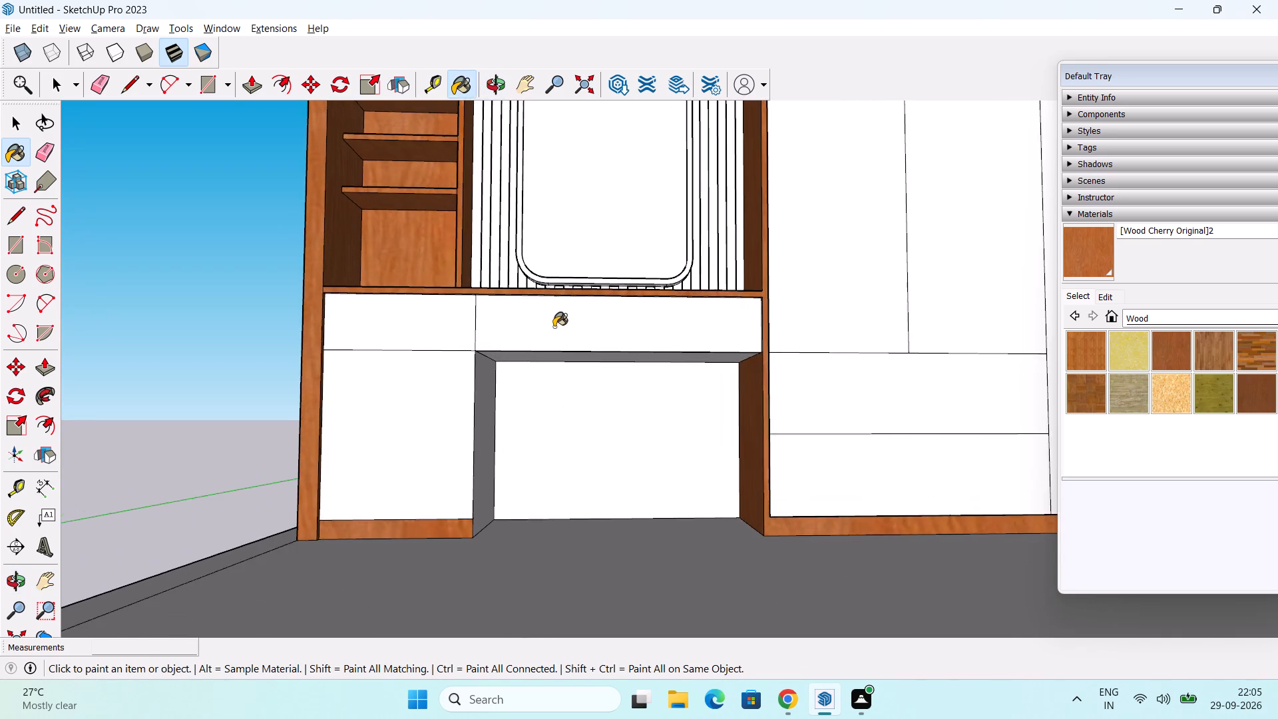
scroll(558, 318, up, 3)
middle_drag(555, 316, 590, 234)
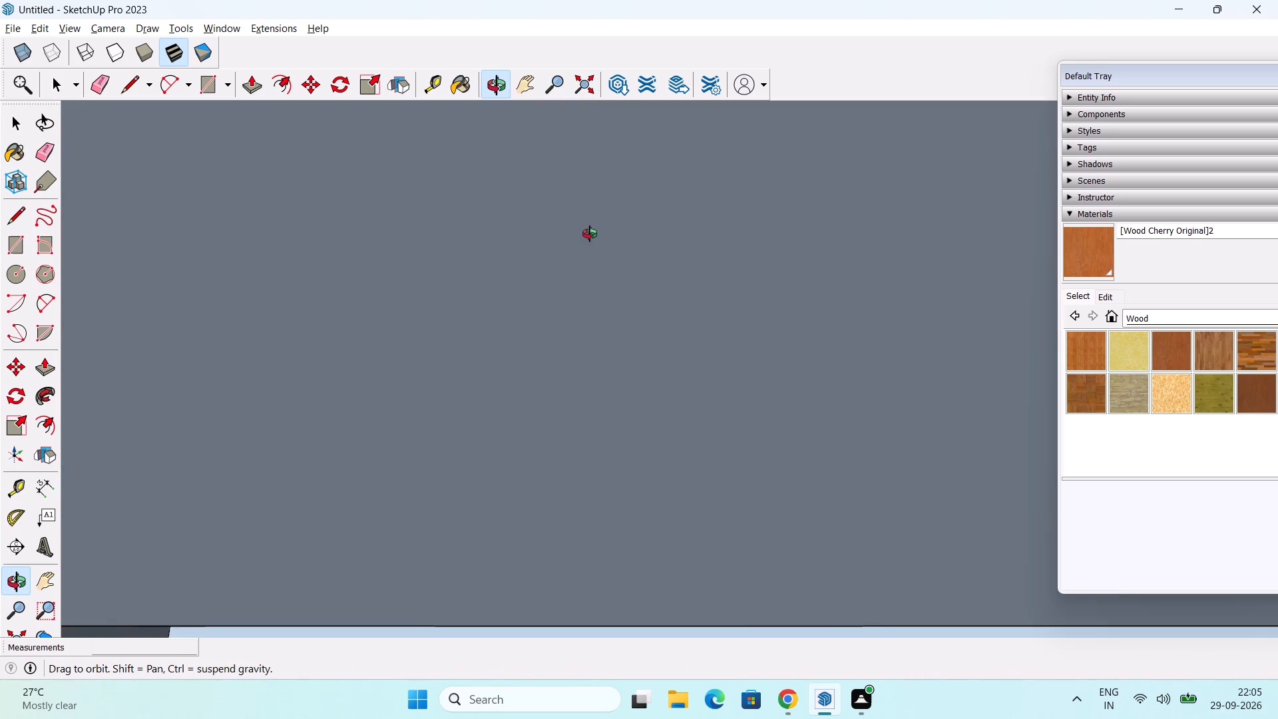
middle_drag(590, 234, 588, 262)
scroll(582, 260, up, 5)
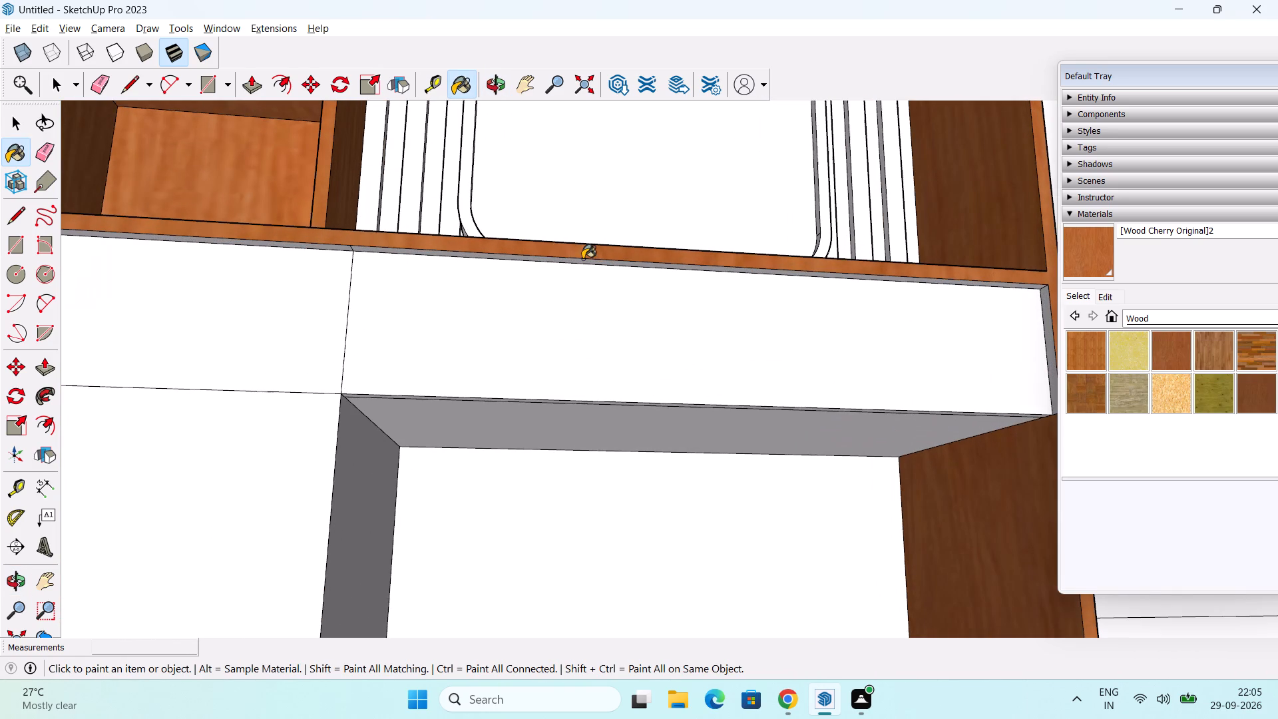
click(333, 246)
click(377, 250)
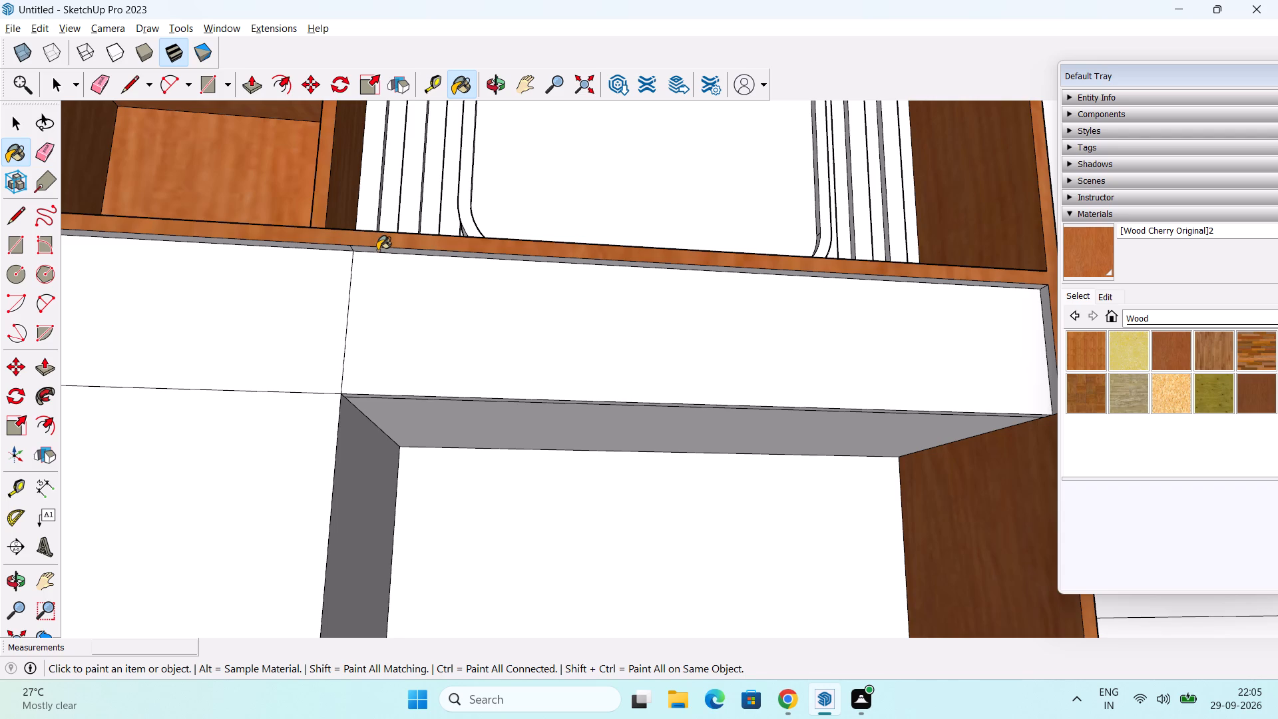
middle_drag(582, 352, 283, 338)
middle_drag(436, 351, 580, 424)
middle_drag(891, 402, 899, 366)
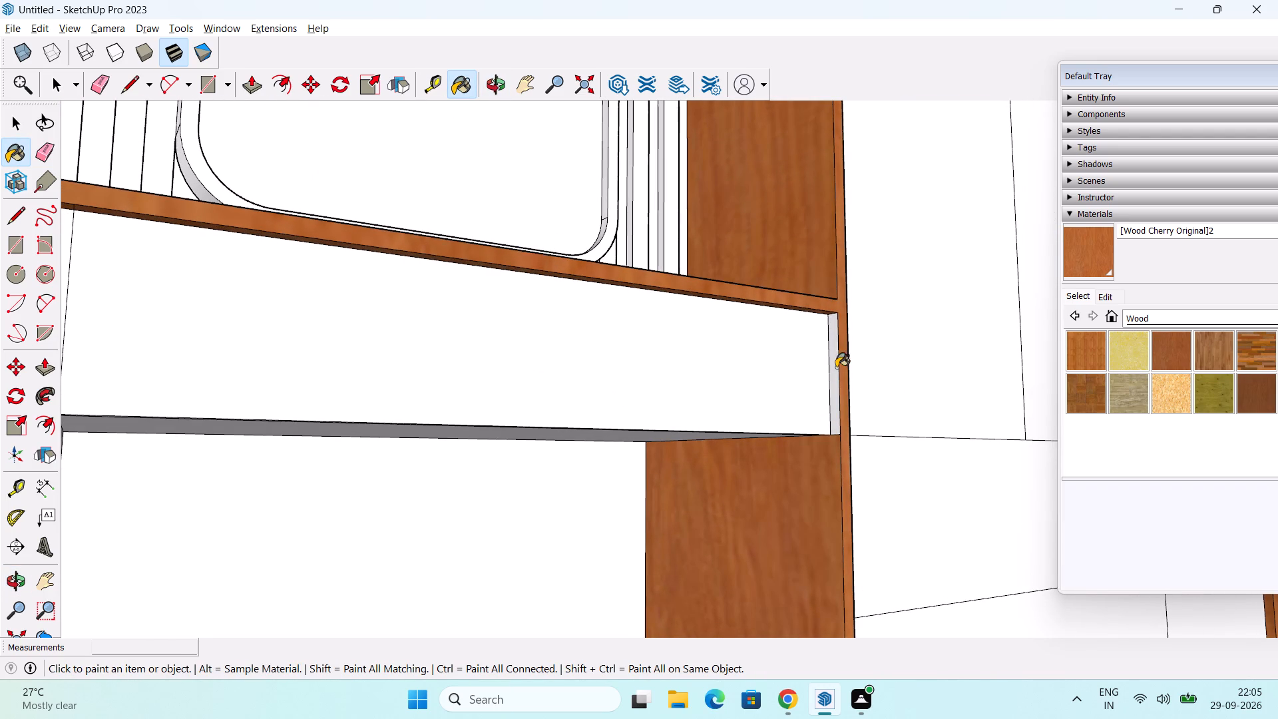
click(835, 377)
scroll(842, 365, down, 4)
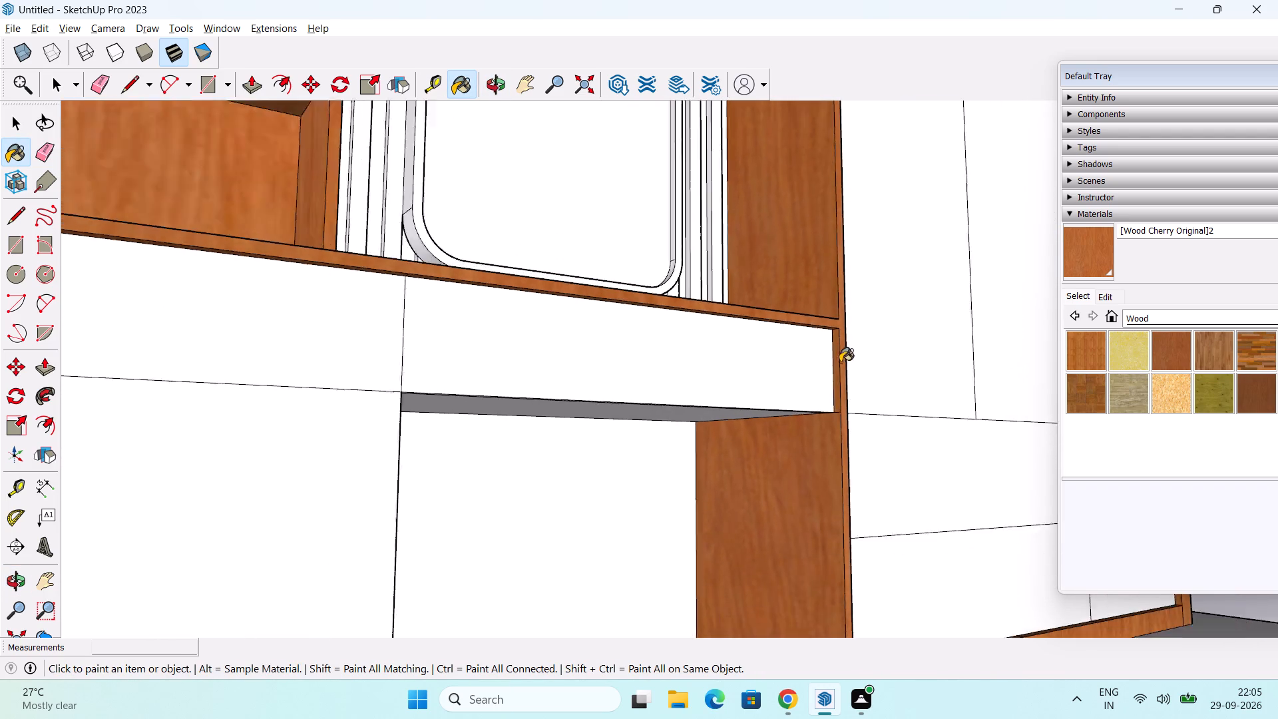
scroll(840, 362, down, 4)
Paint the outer side face of the wardrobe's end panel beside the open shelves in the same cherry.
middle_drag(819, 388, 427, 399)
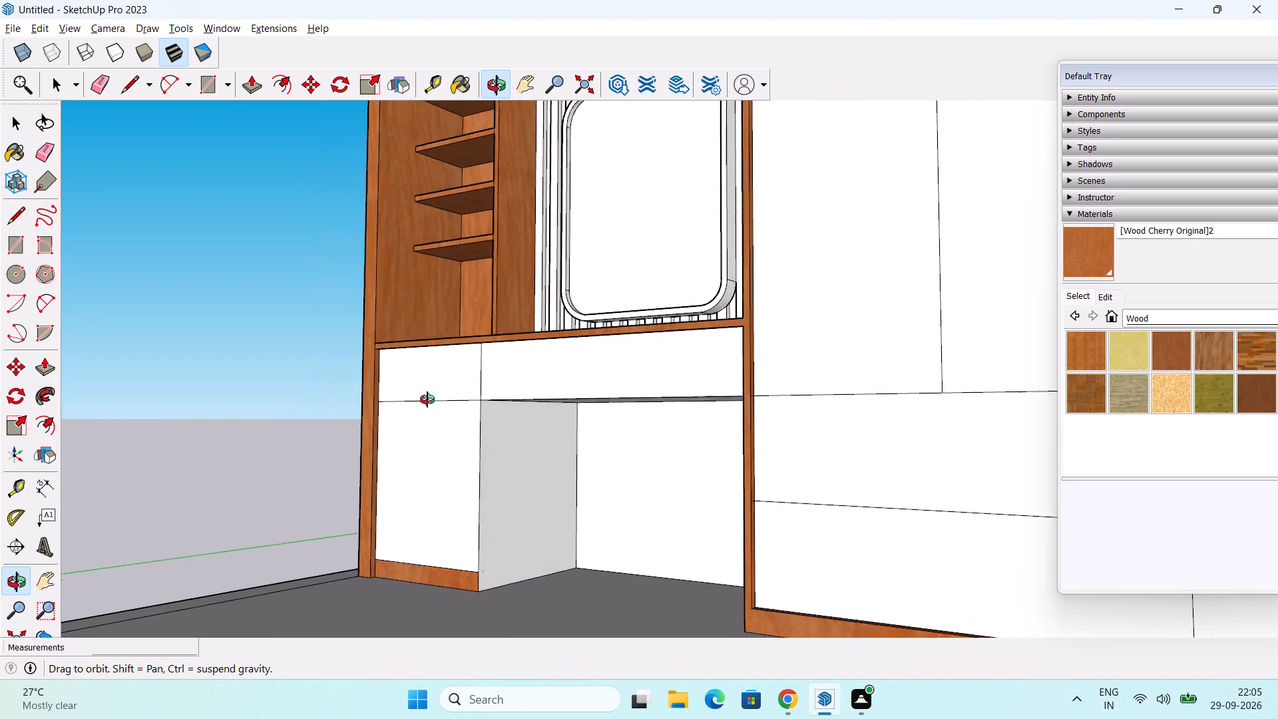
middle_drag(427, 399, 457, 356)
scroll(467, 328, down, 4)
middle_drag(473, 320, 569, 379)
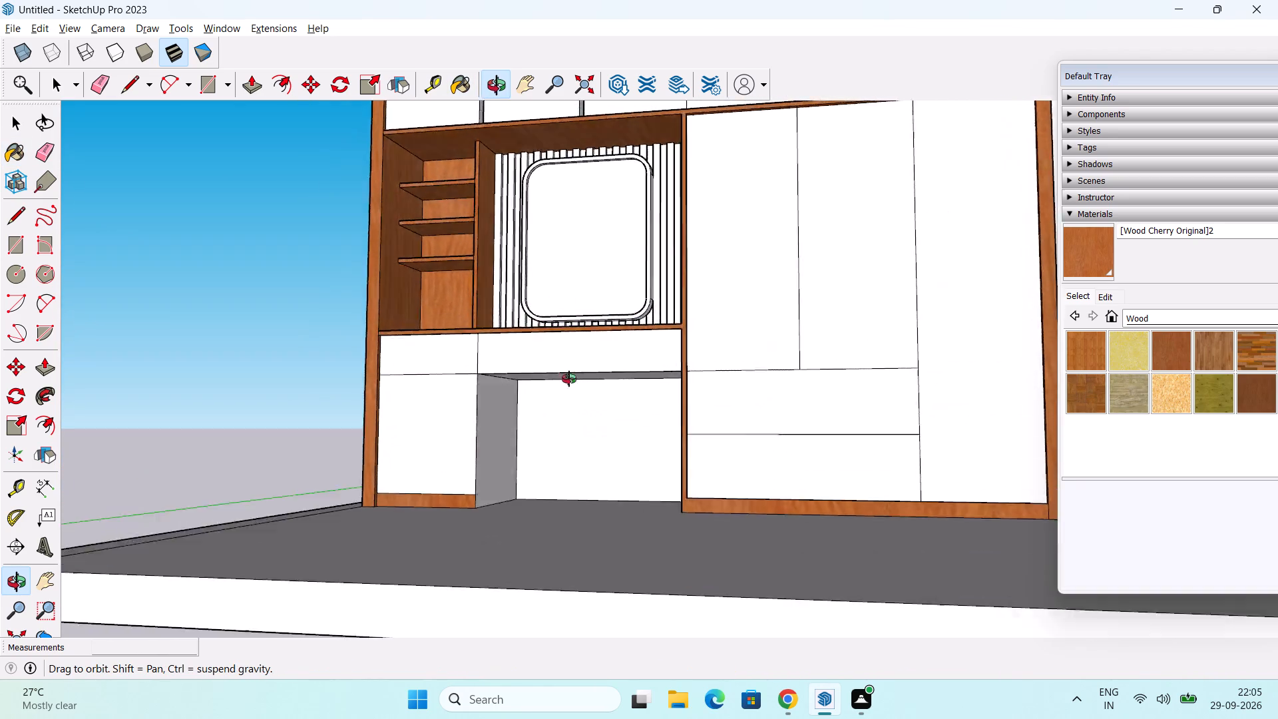
middle_drag(569, 379, 652, 465)
scroll(672, 270, down, 4)
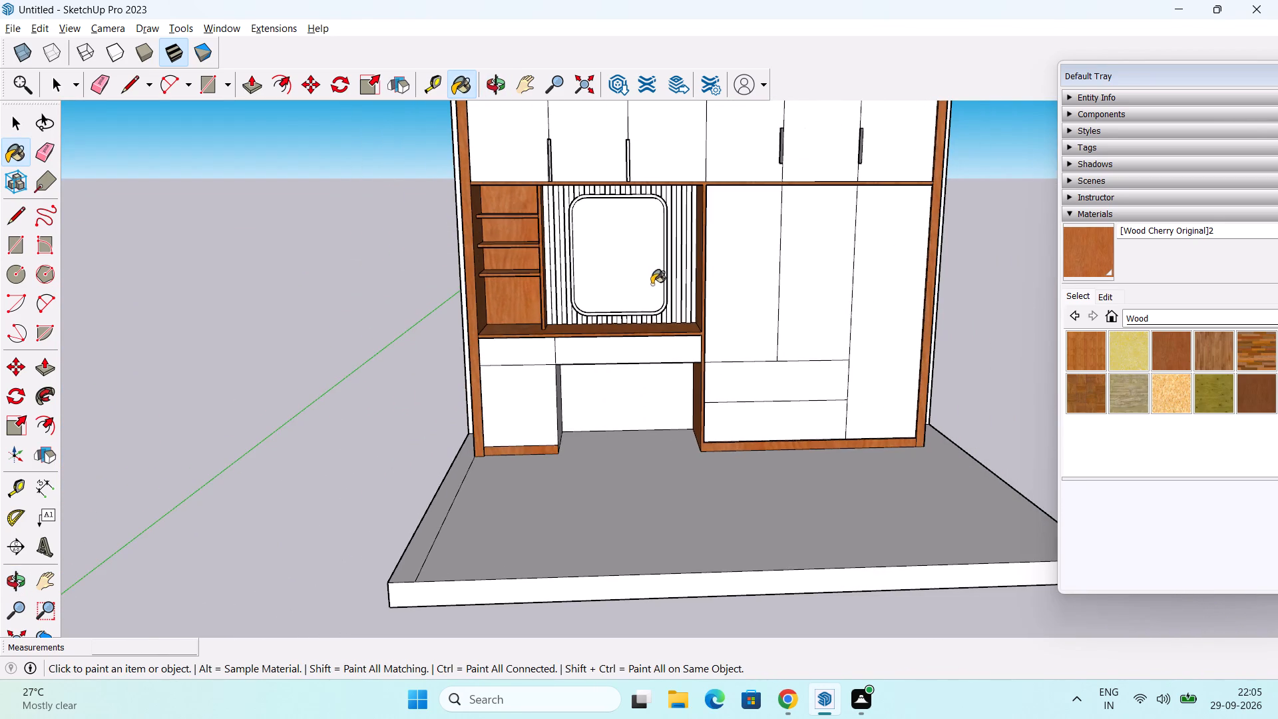
middle_drag(668, 279, 765, 306)
middle_drag(509, 300, 616, 324)
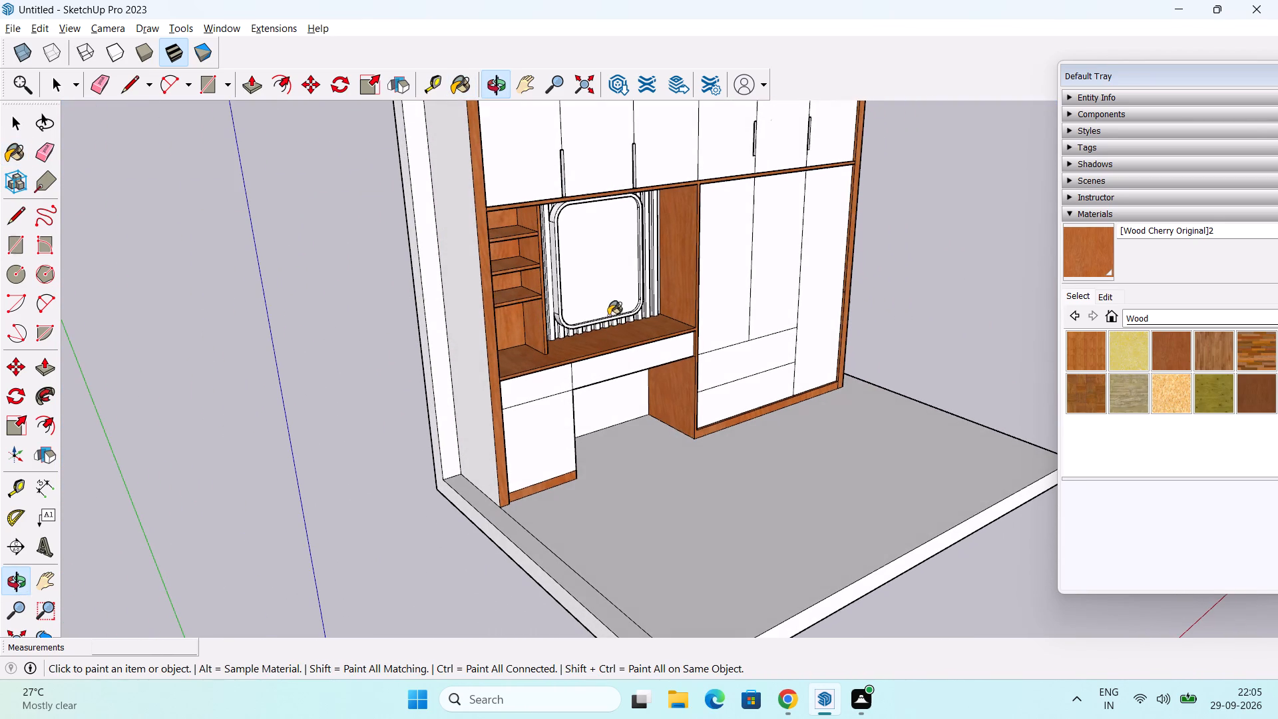
click(456, 322)
Paint the front faces of the niche's vertical slats between the open shelves and the mirror in the same cherry.
scroll(559, 320, down, 2)
scroll(624, 346, down, 2)
shift+middle_drag(637, 348, 588, 388)
middle_drag(584, 381, 364, 341)
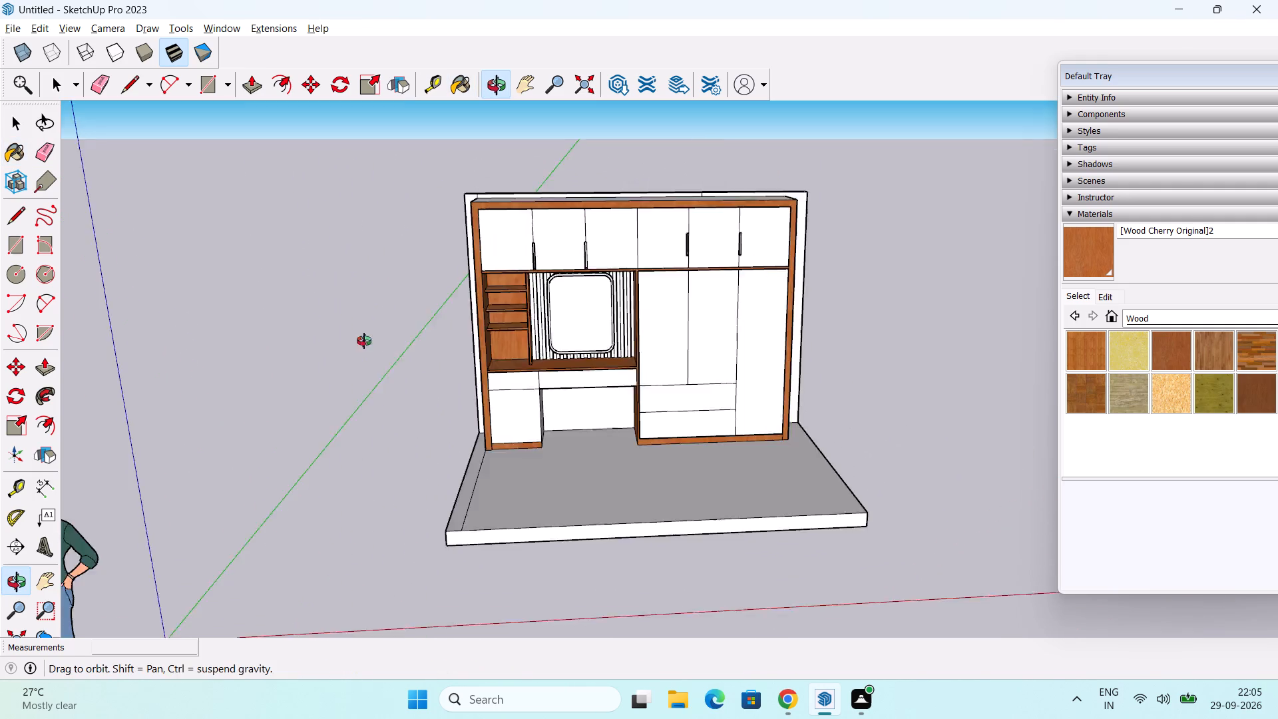
middle_drag(364, 341, 331, 336)
scroll(572, 283, up, 14)
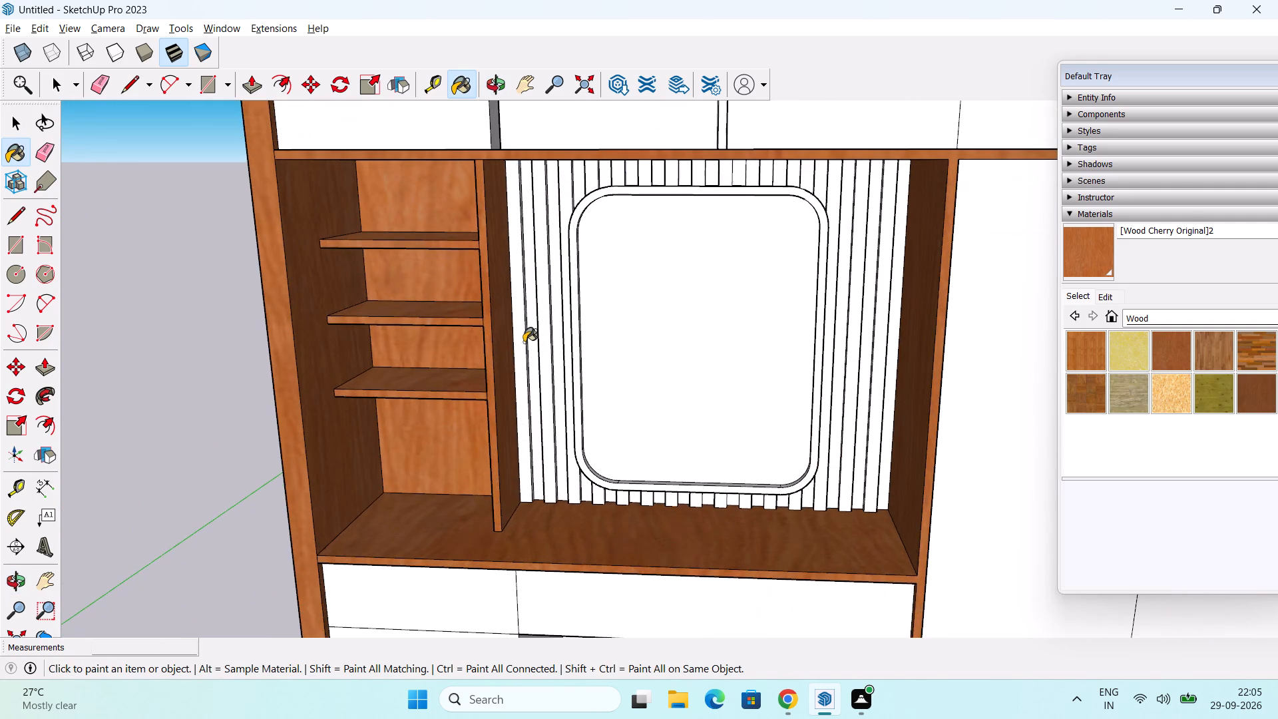
middle_drag(525, 343, 545, 306)
middle_drag(545, 307, 545, 322)
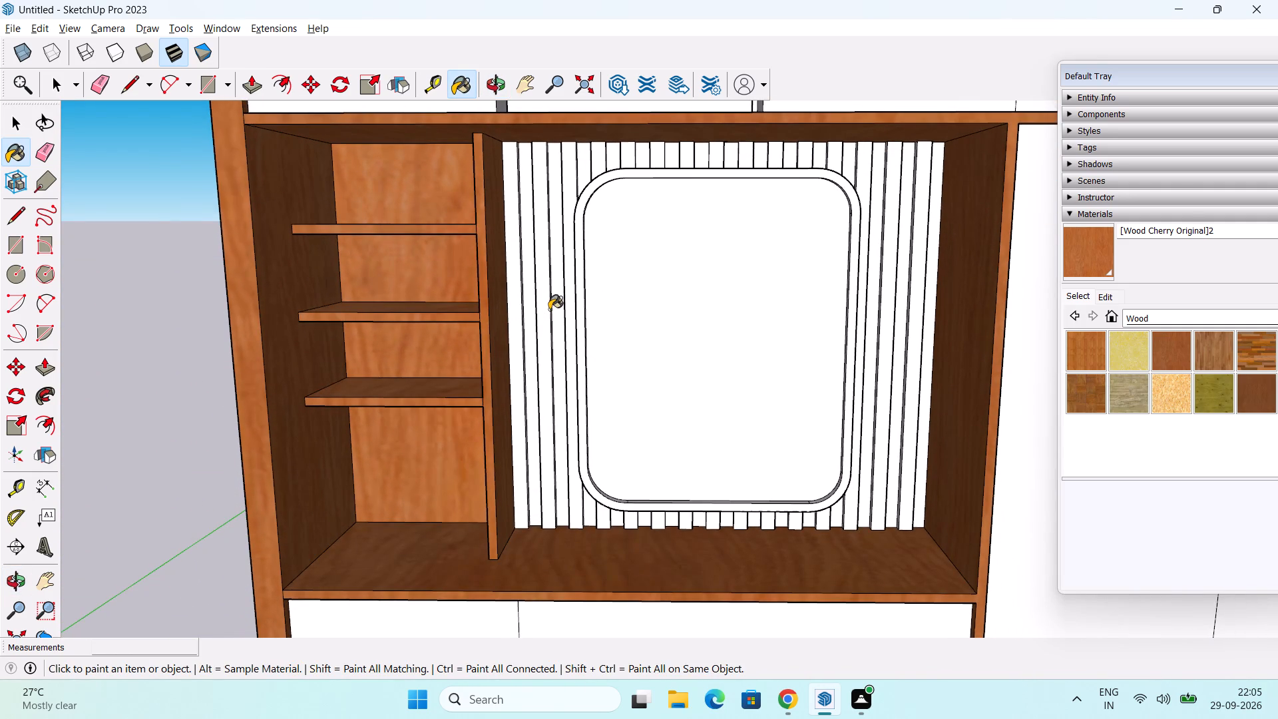
scroll(550, 304, up, 2)
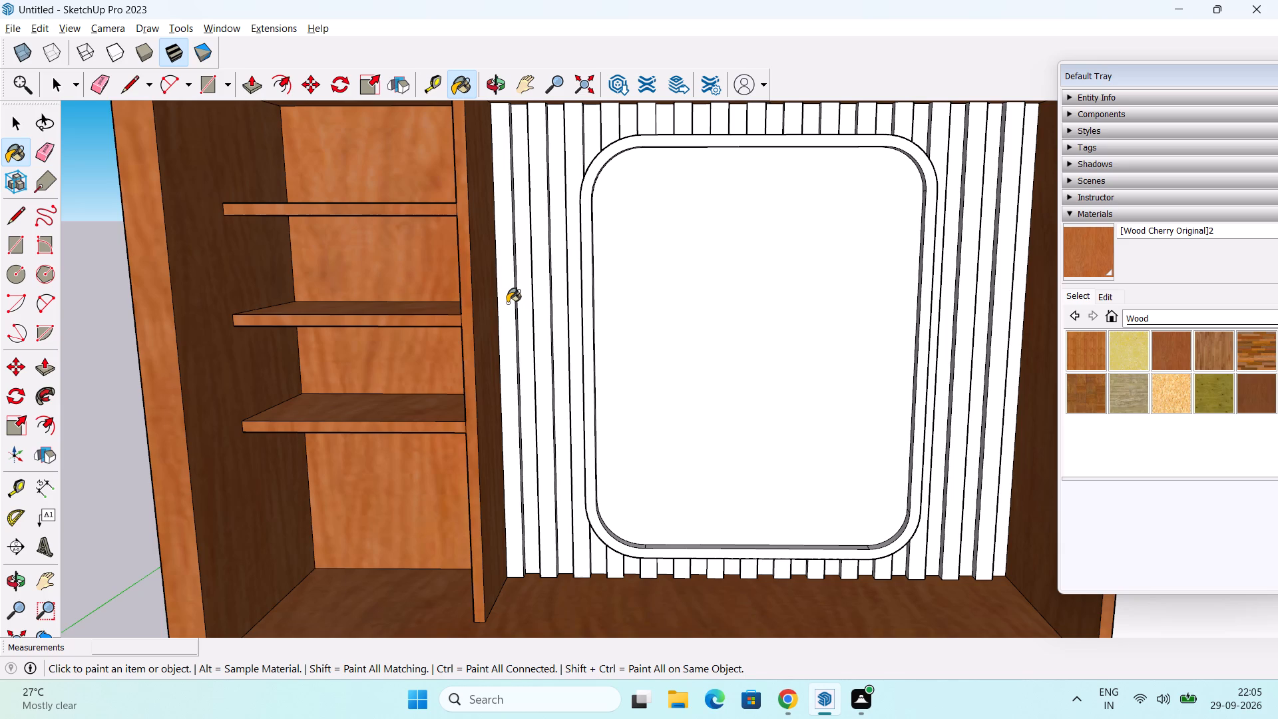
click(507, 303)
click(528, 300)
click(545, 302)
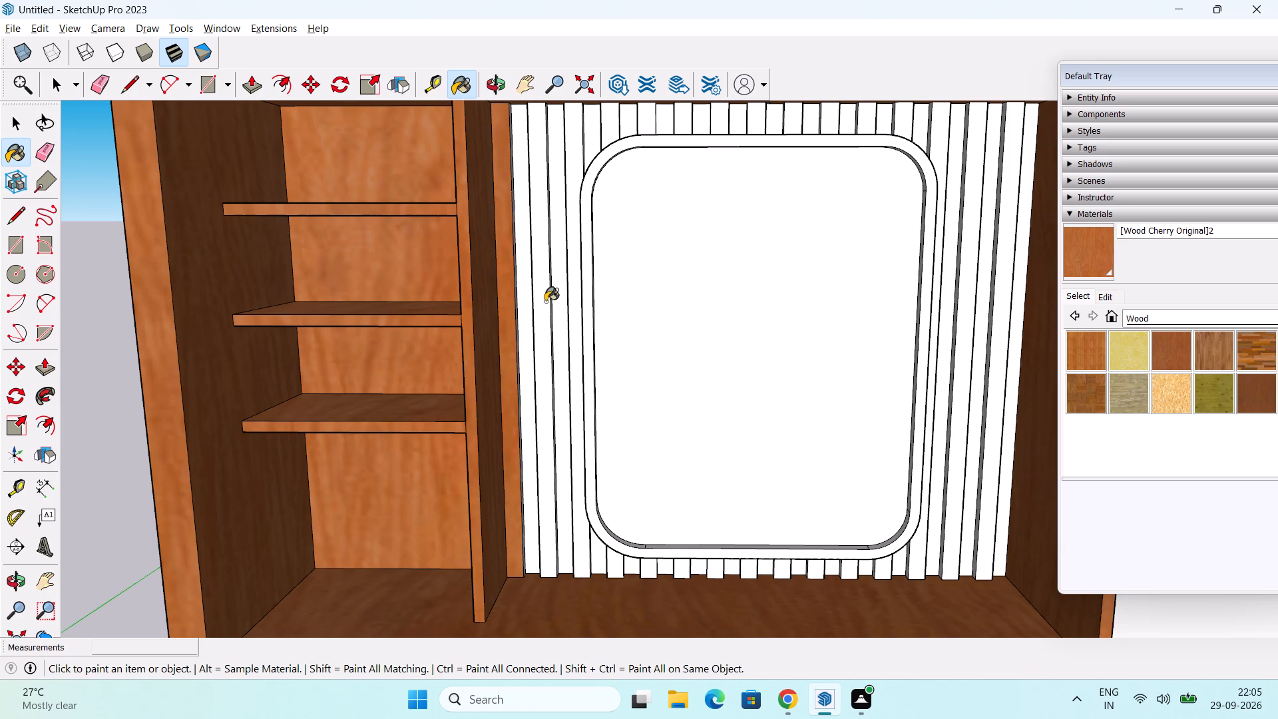
click(560, 304)
click(574, 304)
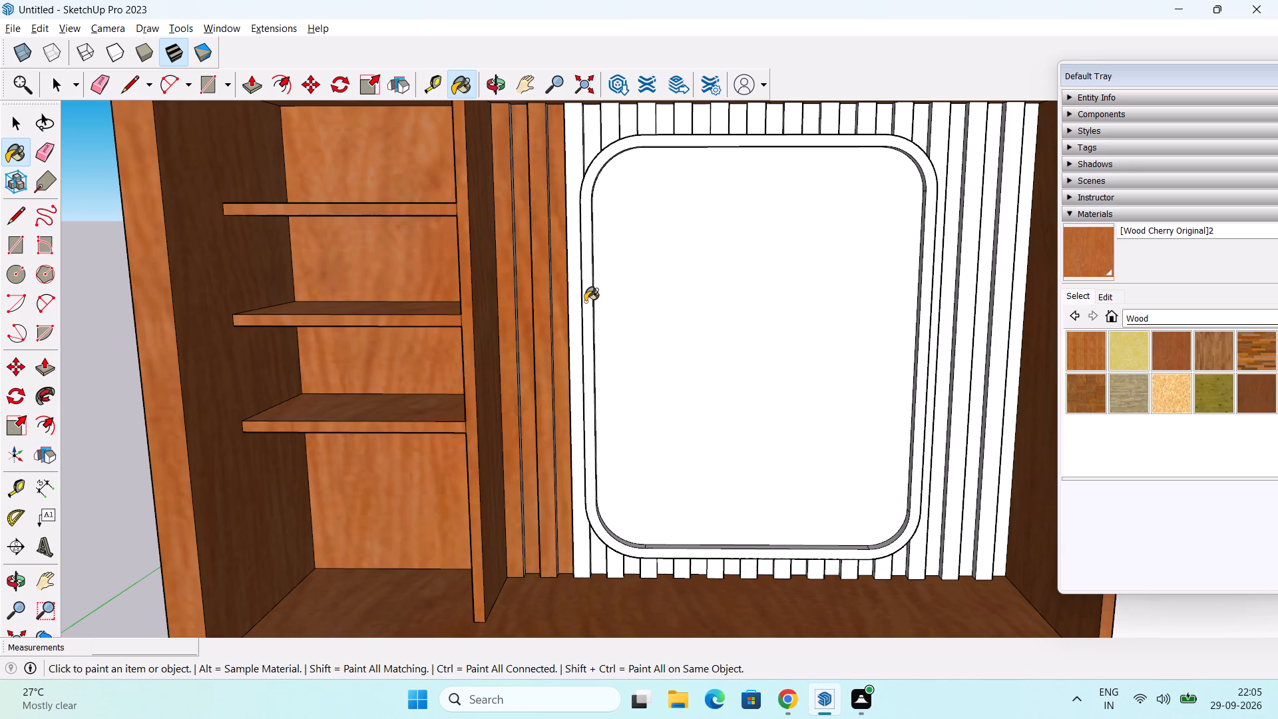
Paint the slat fronts running along the top of the rounded mirror in the same cherry.
middle_drag(584, 274, 619, 338)
scroll(623, 106, up, 3)
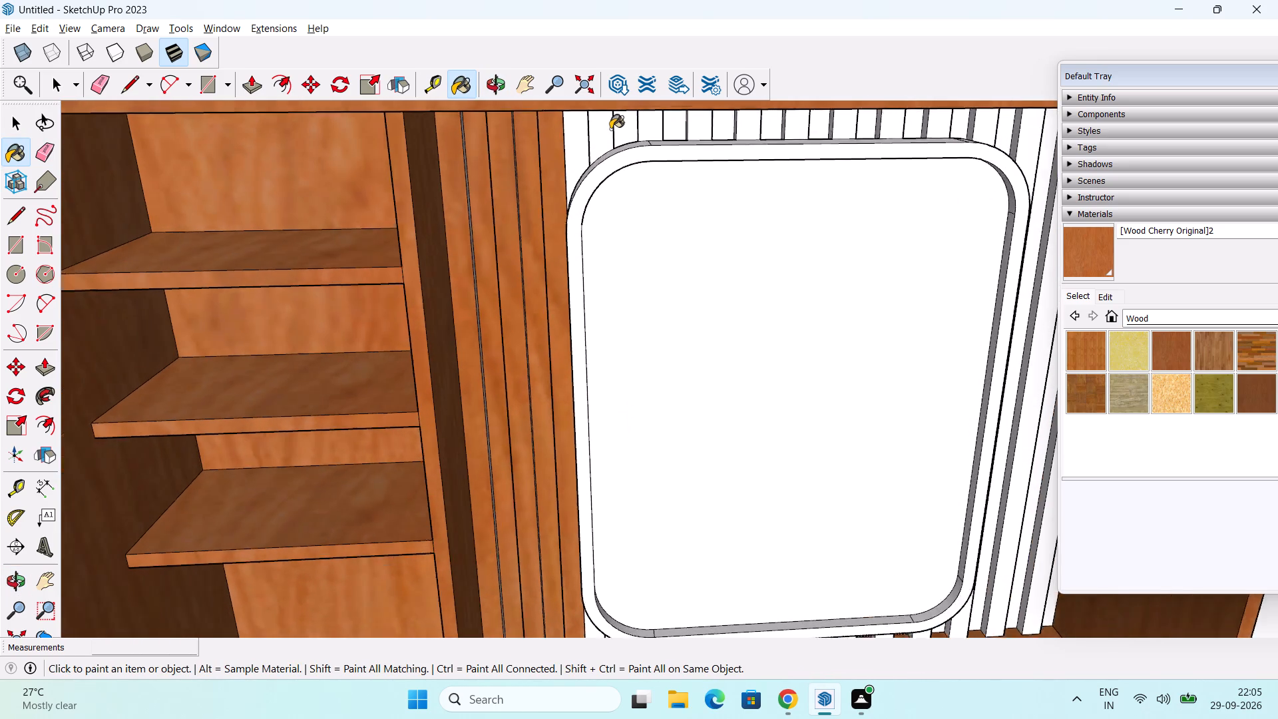
scroll(610, 129, up, 1)
click(576, 150)
click(596, 146)
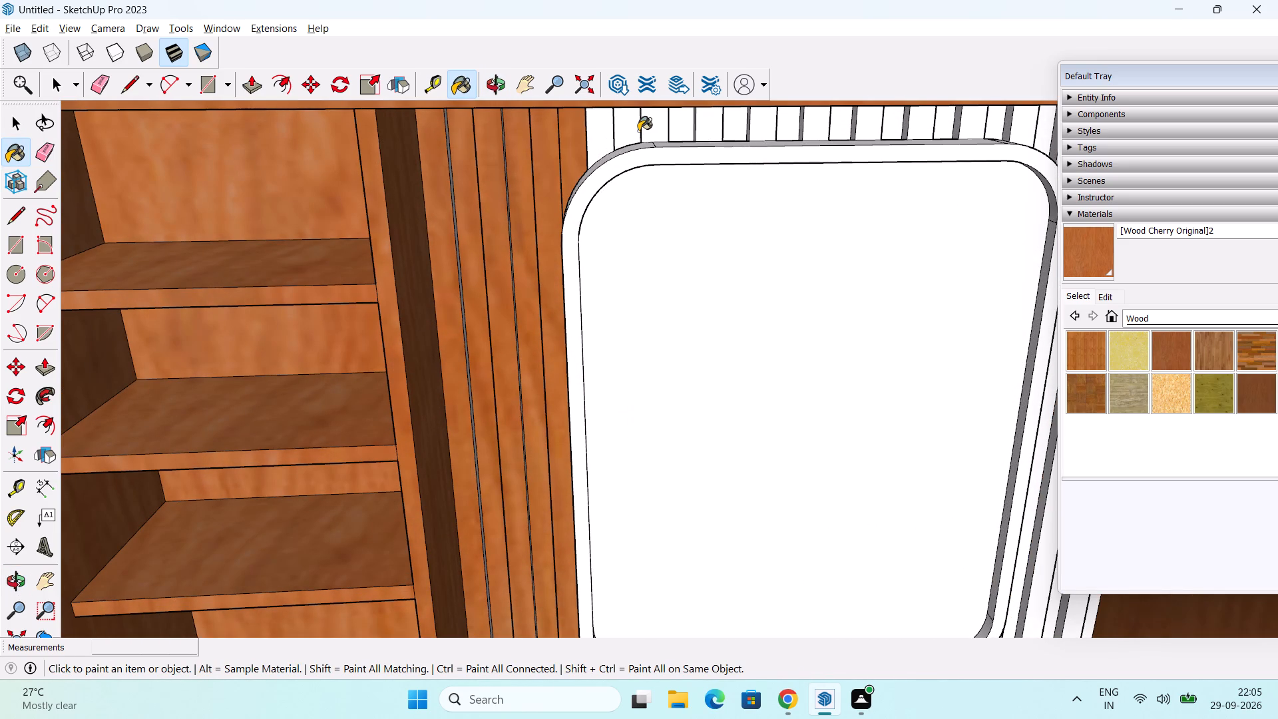
click(628, 131)
drag(656, 135, 665, 136)
drag(679, 128, 687, 132)
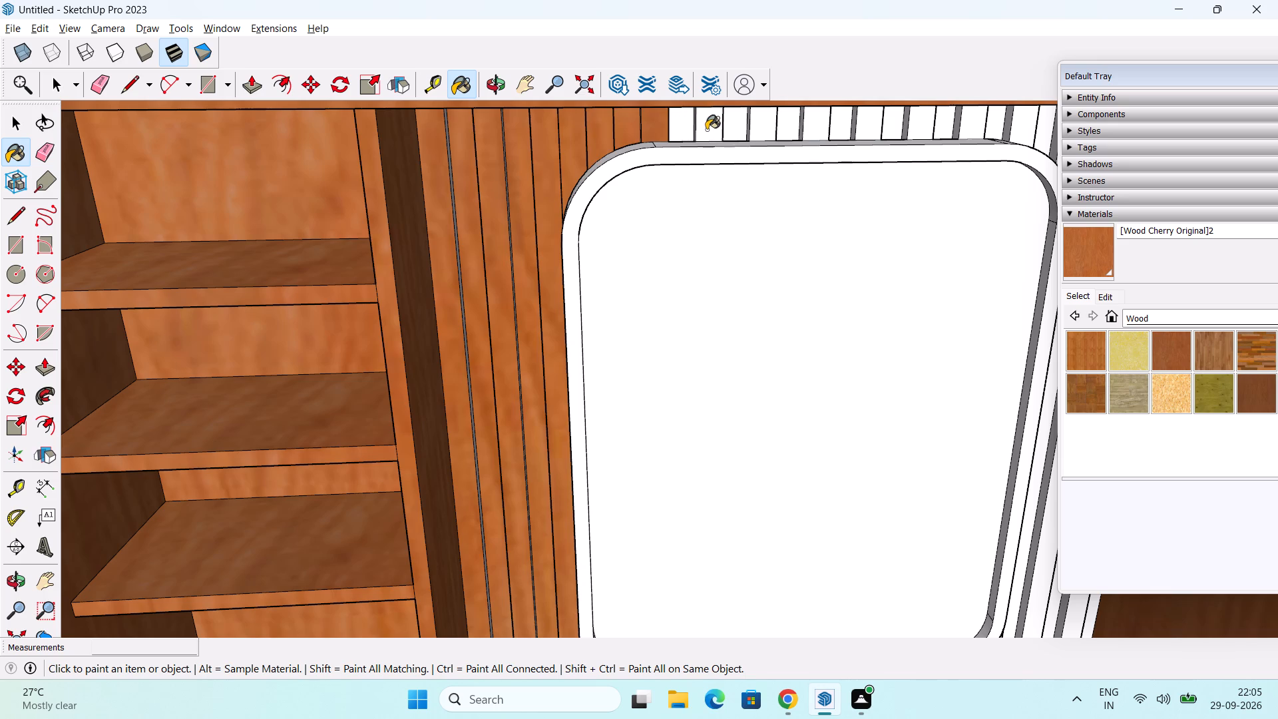
click(707, 129)
drag(744, 122, 744, 134)
click(765, 129)
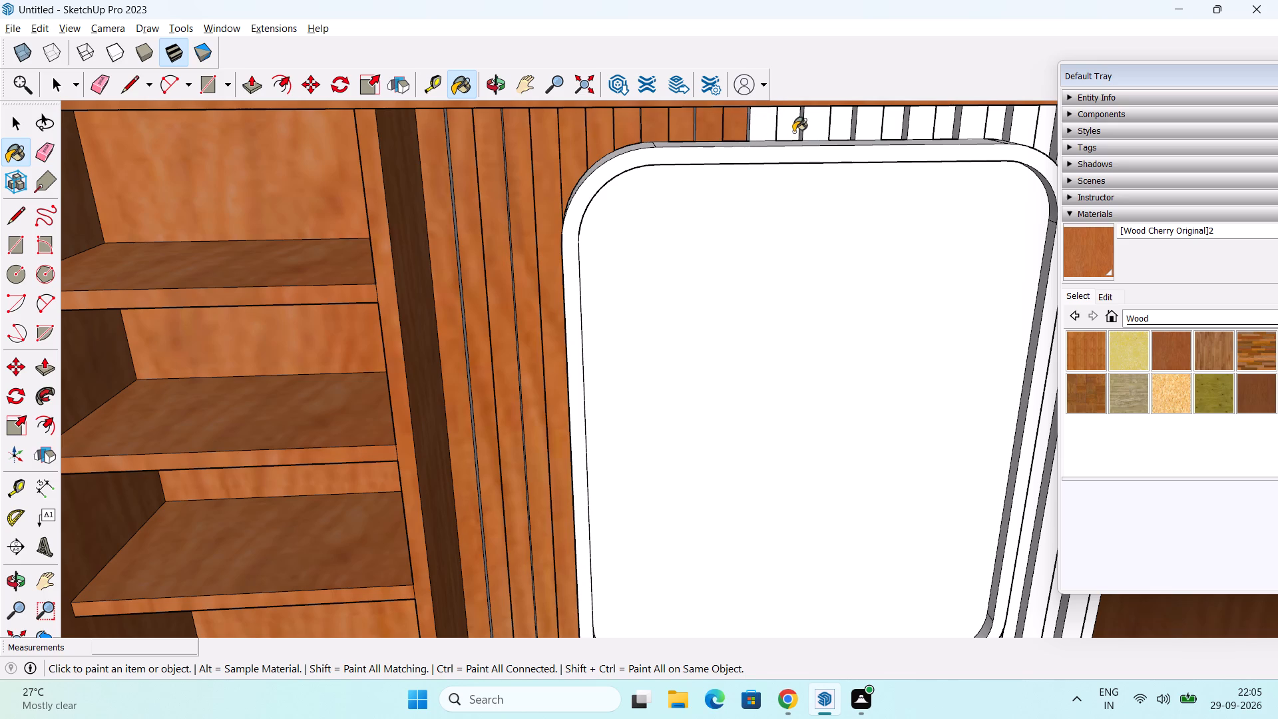
click(795, 128)
click(807, 128)
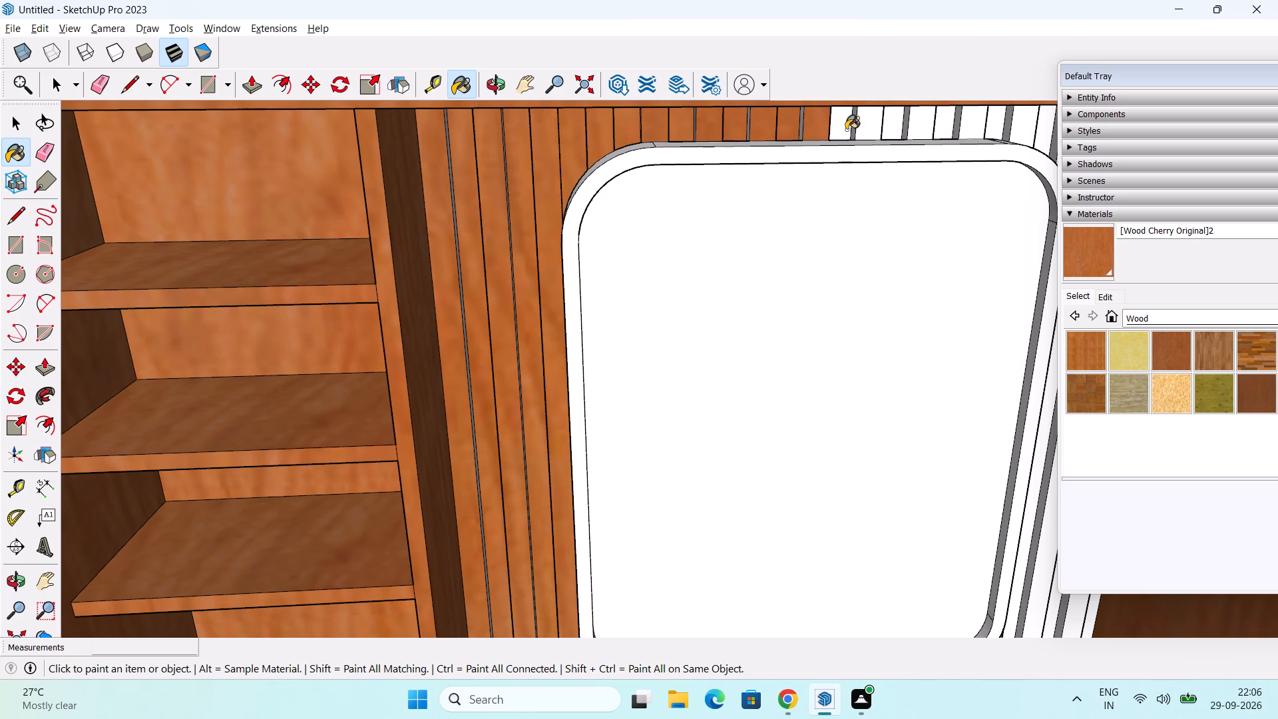
click(846, 128)
click(863, 130)
drag(892, 127, 900, 132)
click(920, 128)
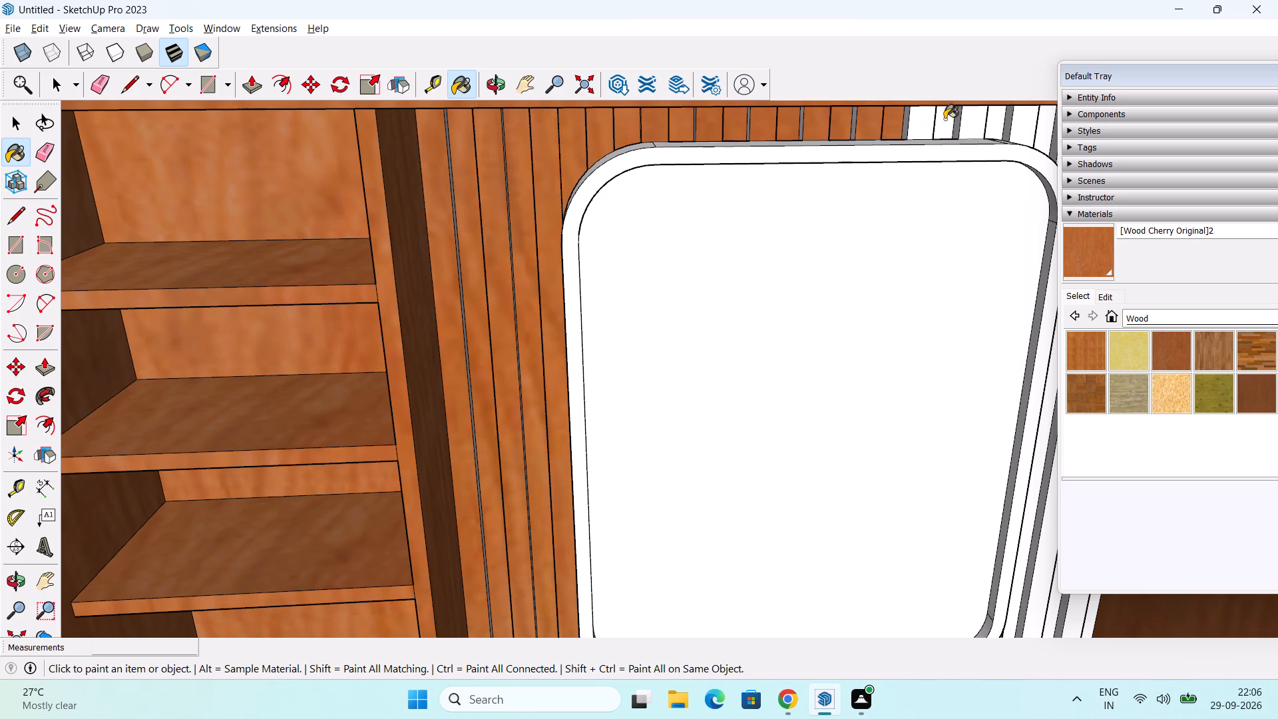
click(947, 120)
click(974, 127)
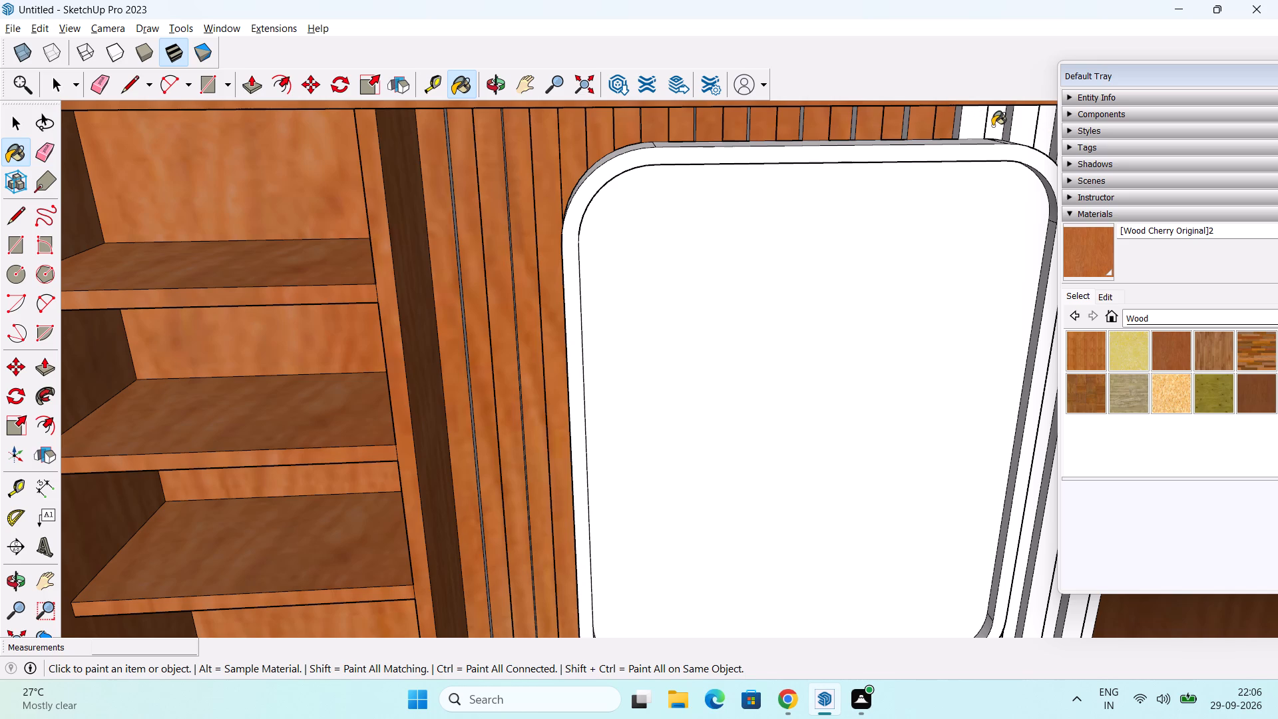
click(992, 126)
click(1021, 124)
Paint the slat fronts between the mirror and the niche's side panel next to the wardrobe doors in the same cherry.
middle_drag(905, 292, 853, 304)
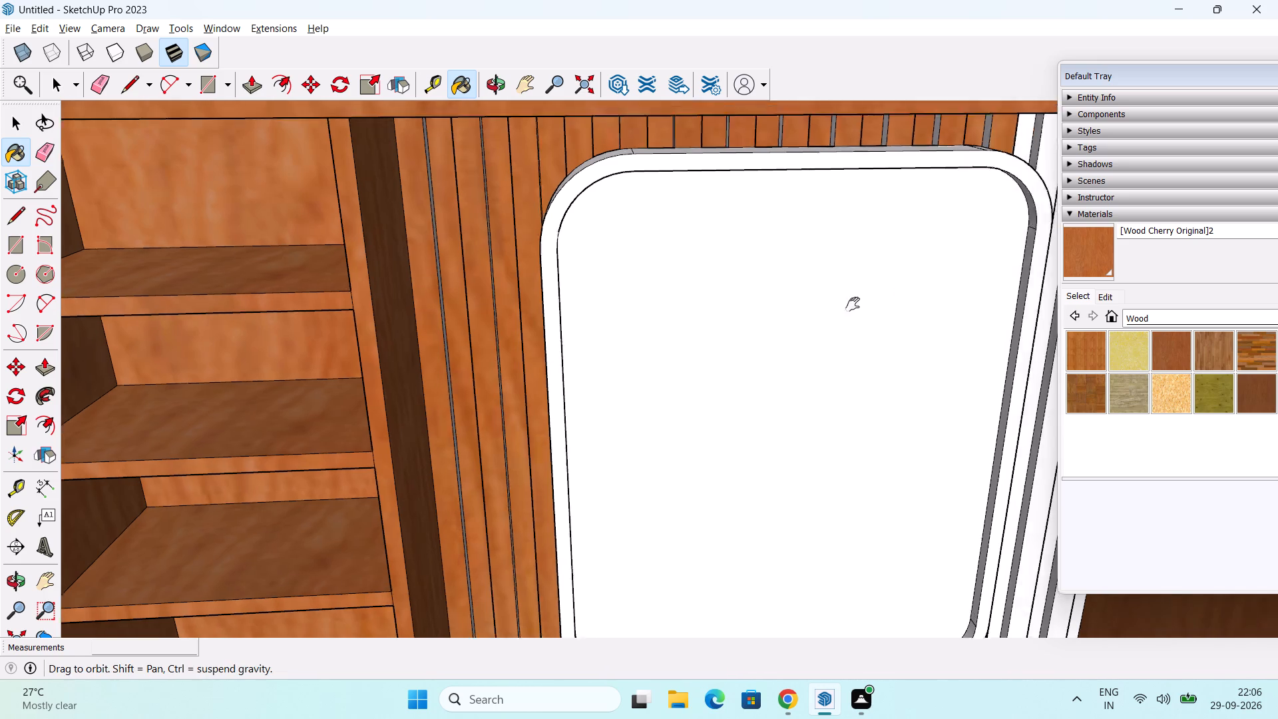
middle_drag(853, 304, 632, 323)
click(916, 190)
click(895, 194)
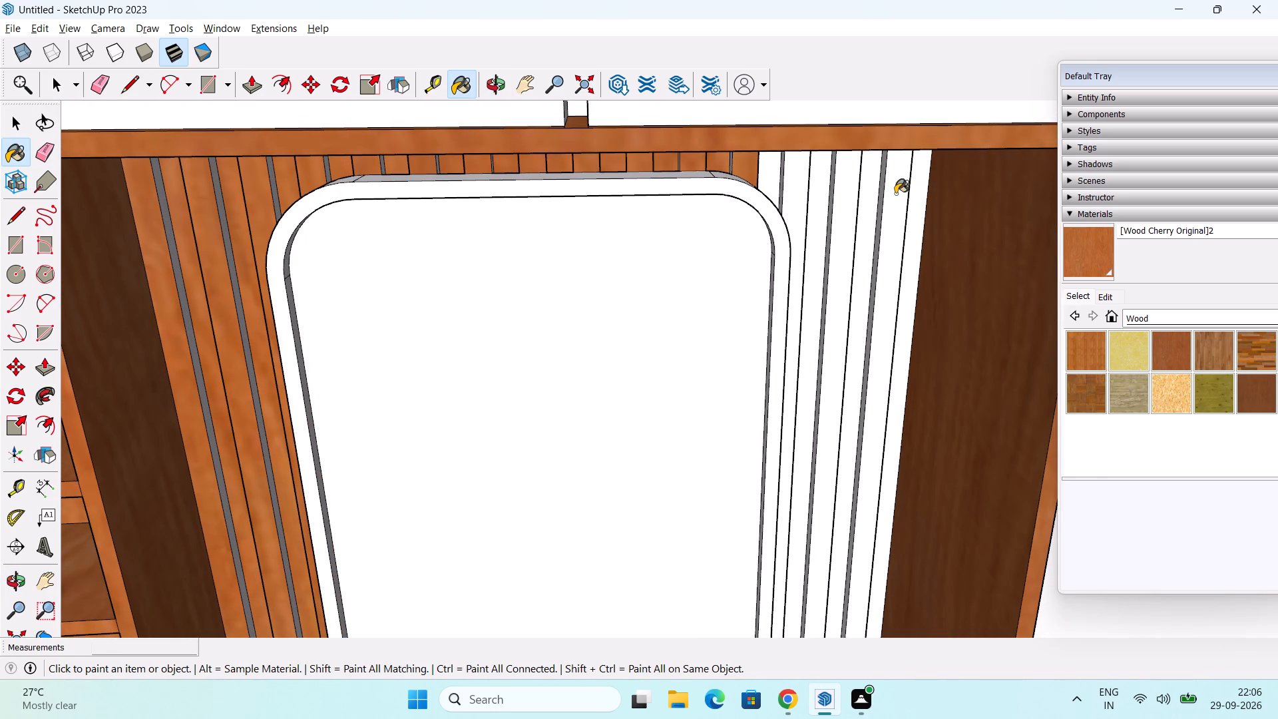
click(868, 212)
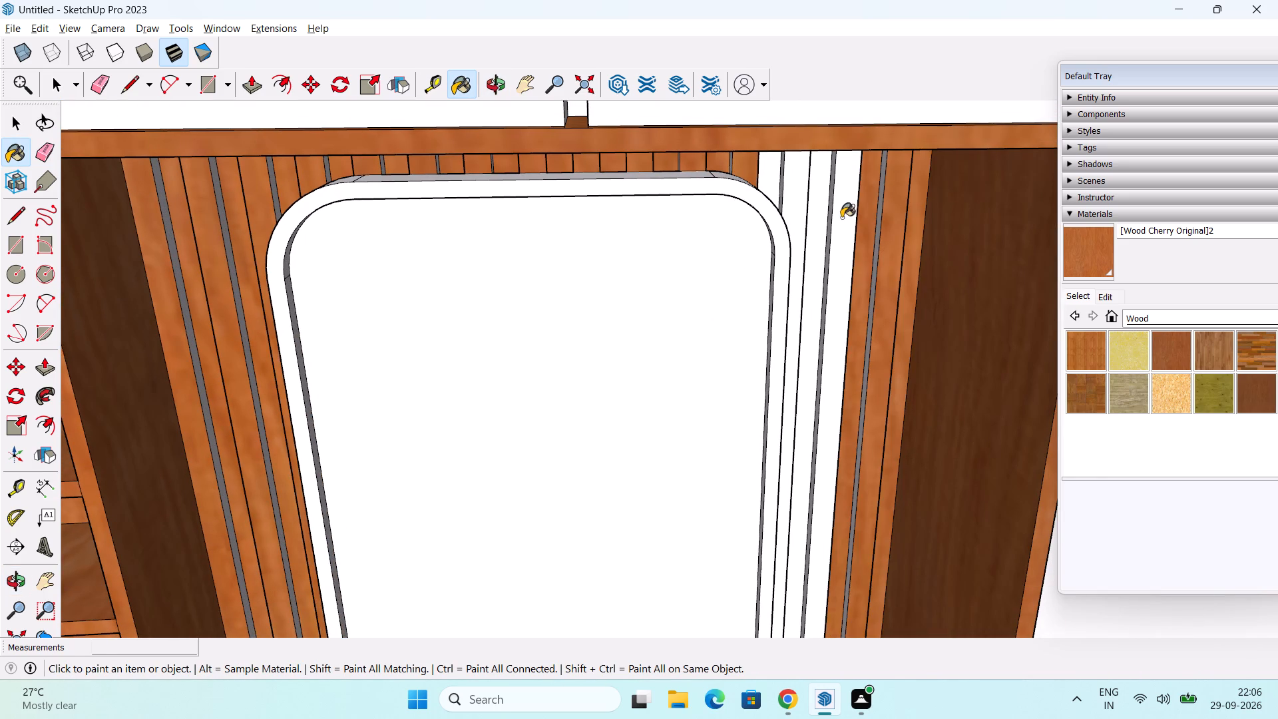
click(841, 217)
click(827, 192)
click(790, 188)
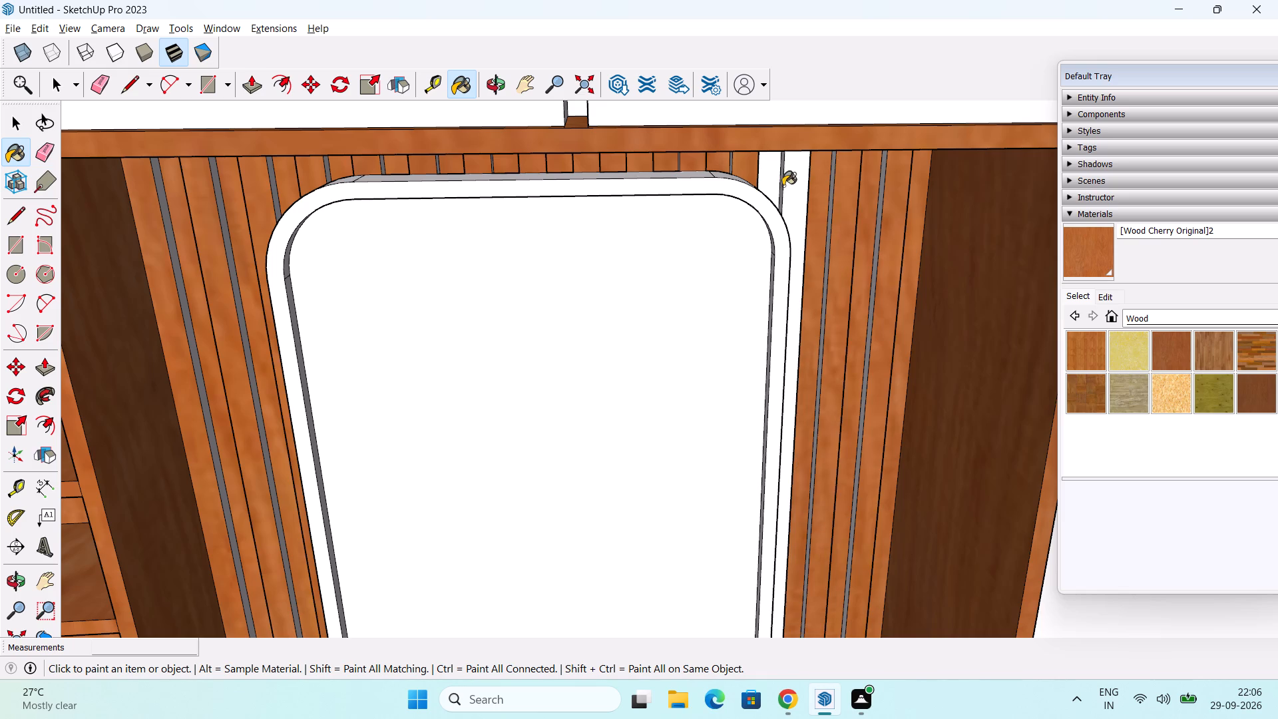
click(775, 178)
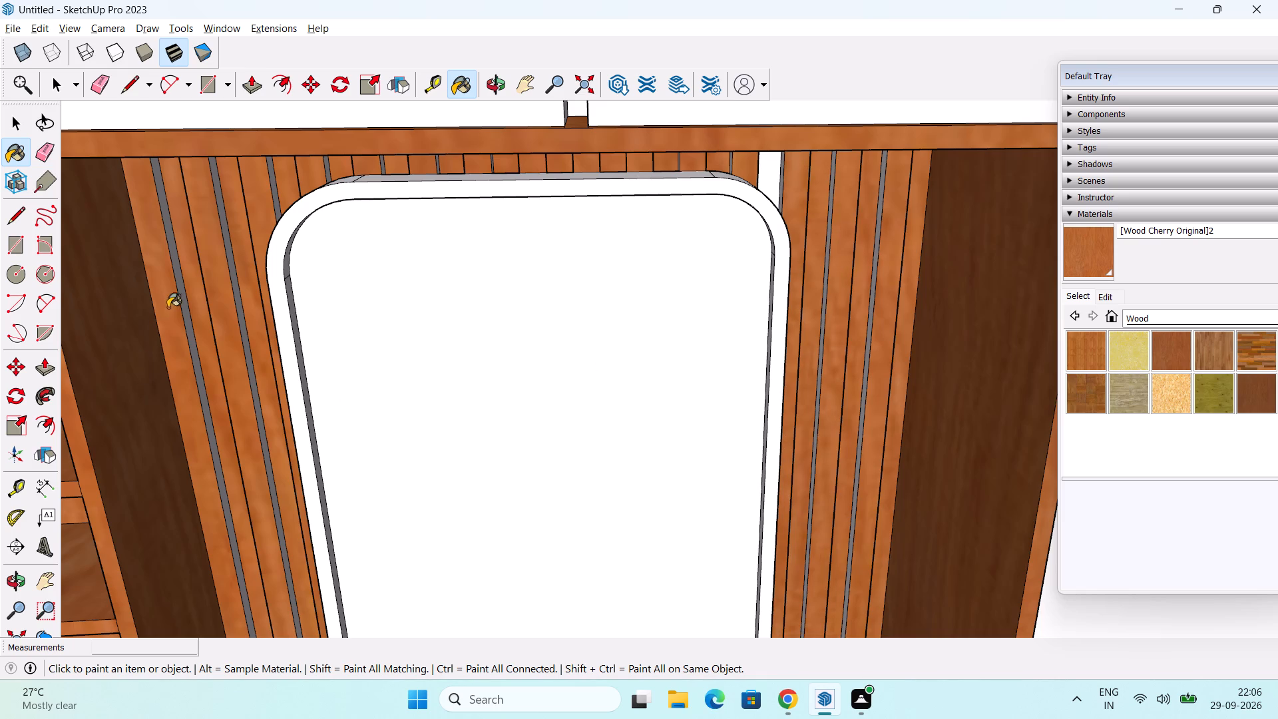
Paint the unpainted side faces of the slats between the open shelves and the mirror in Wood Cherry Original.
middle_drag(763, 384, 575, 360)
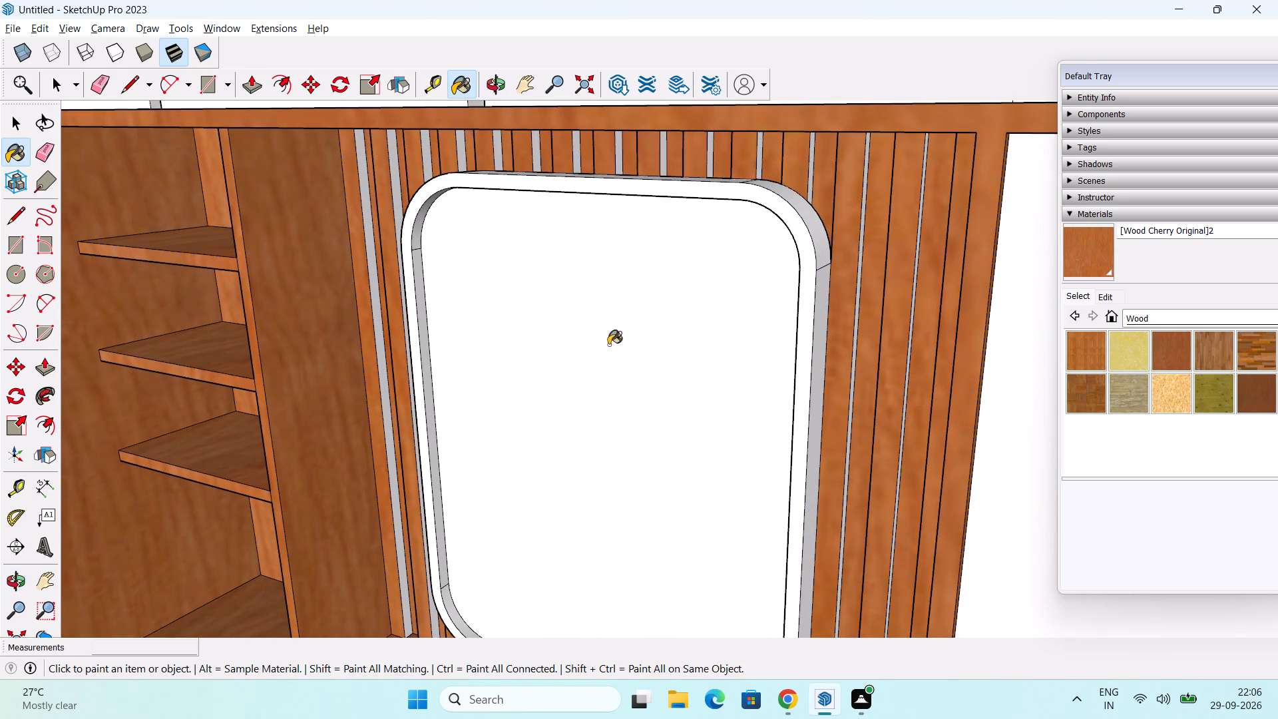
shift+middle_drag(787, 405, 669, 391)
scroll(726, 353, up, 2)
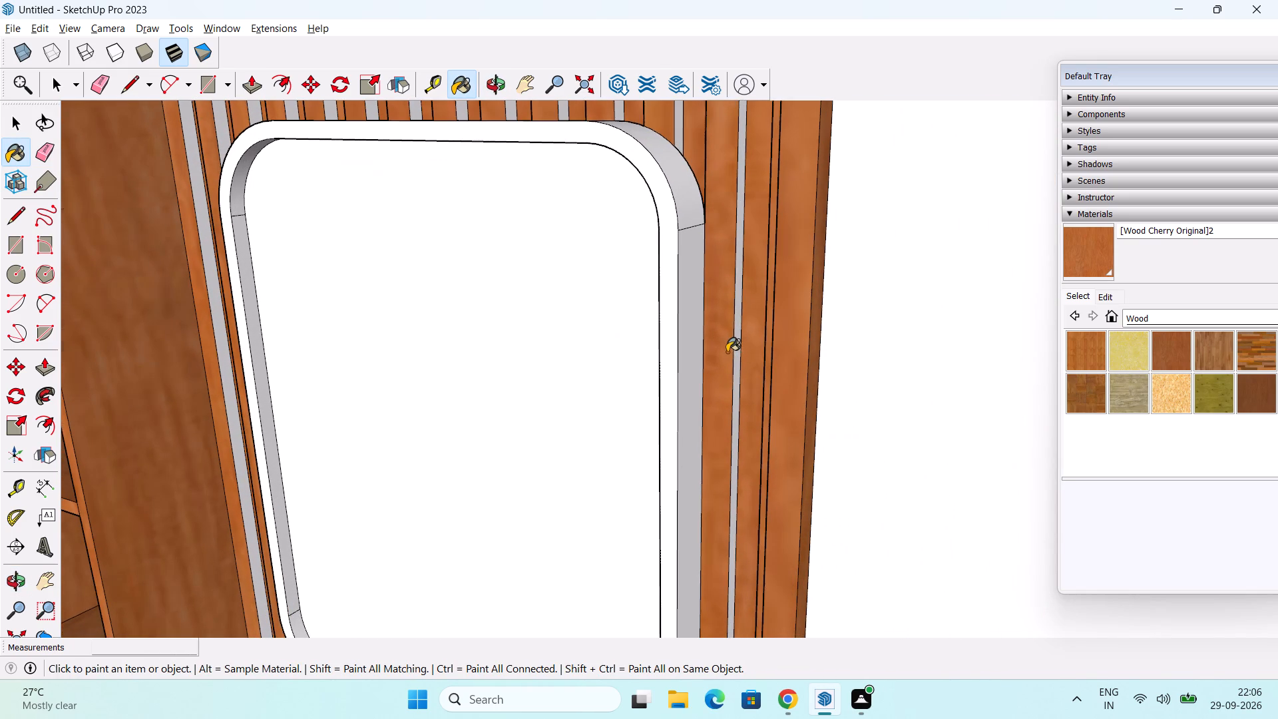
scroll(310, 198, down, 1)
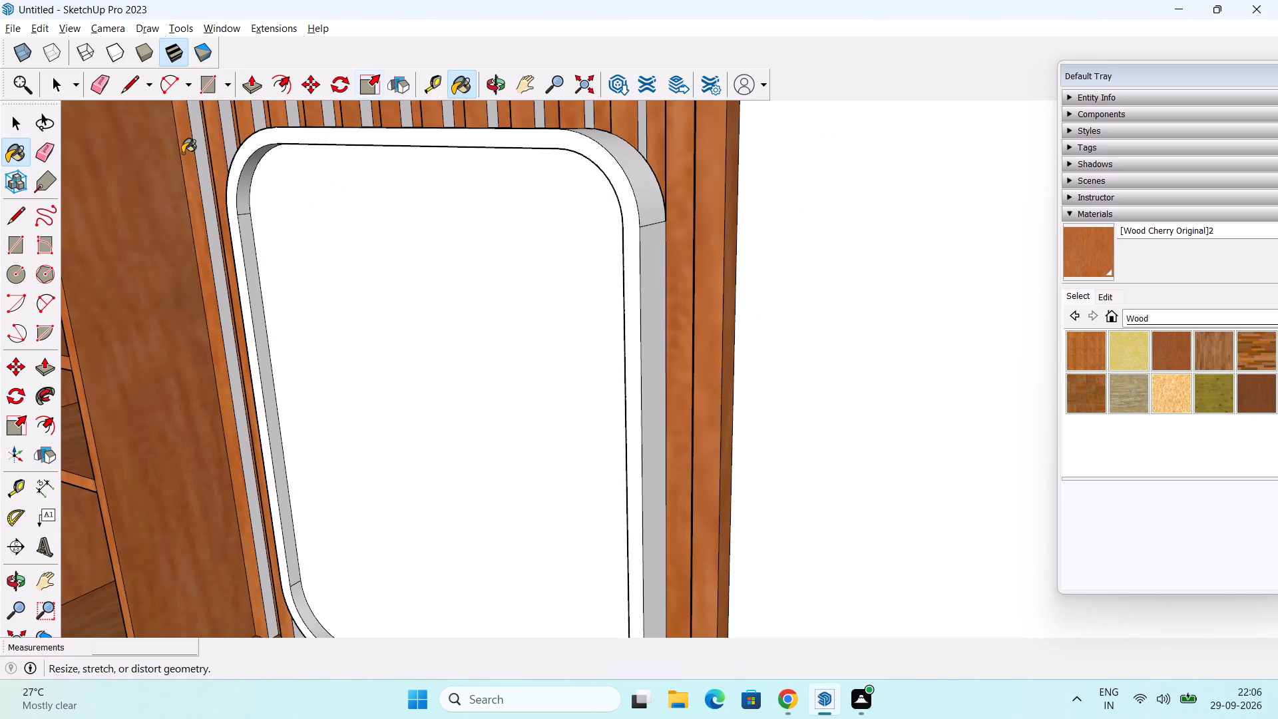
click(198, 152)
click(225, 130)
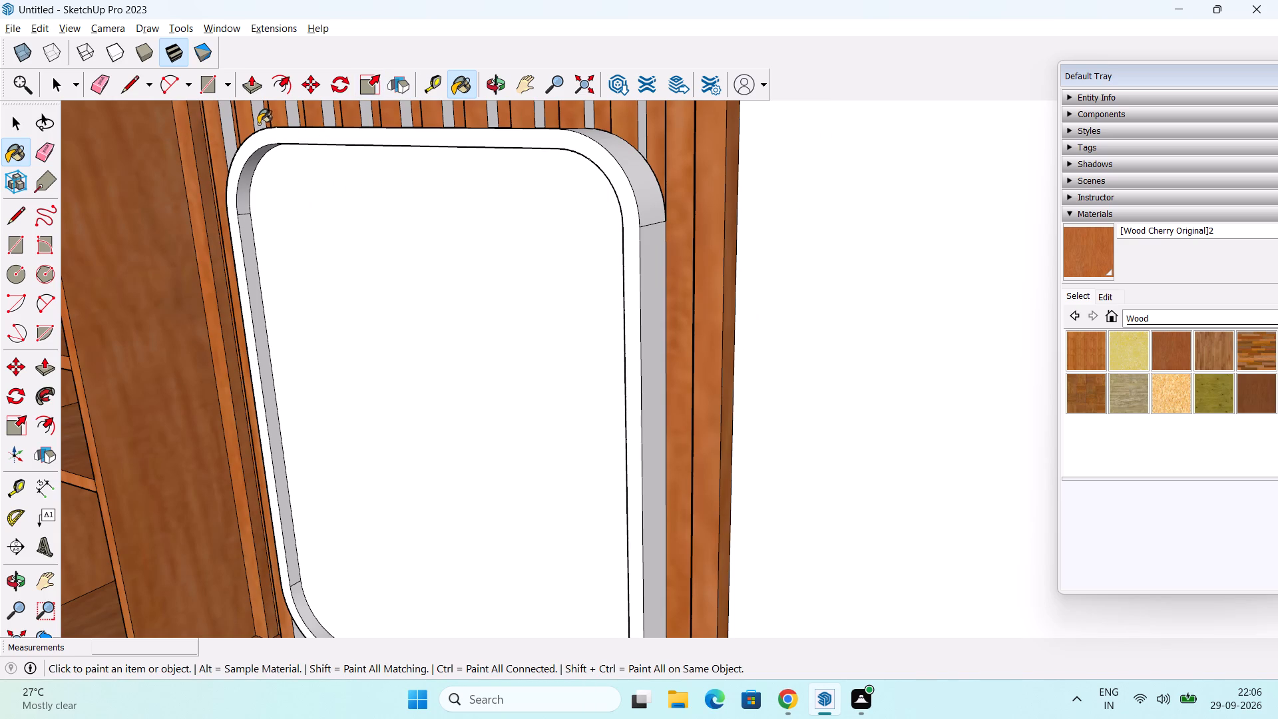
Paint the side faces of the slats running along the top of the rounded mirror in the same cherry.
click(258, 122)
click(290, 117)
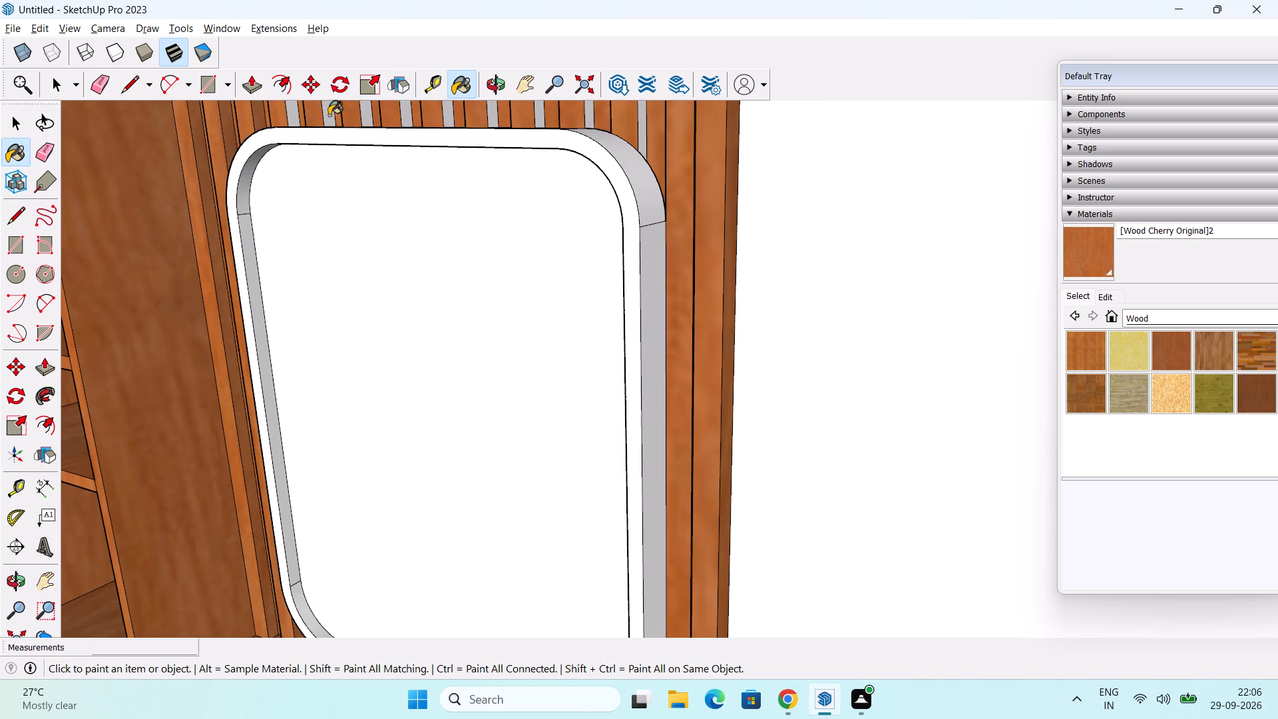
click(329, 115)
click(364, 115)
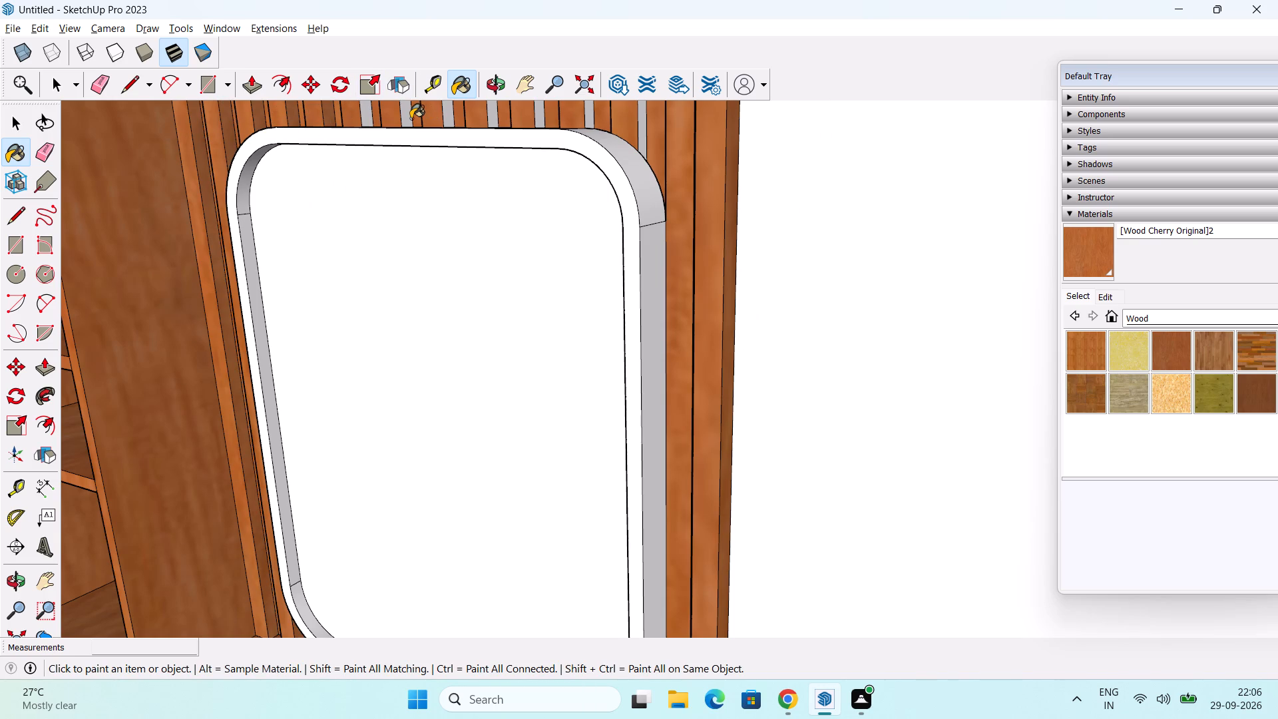
click(408, 118)
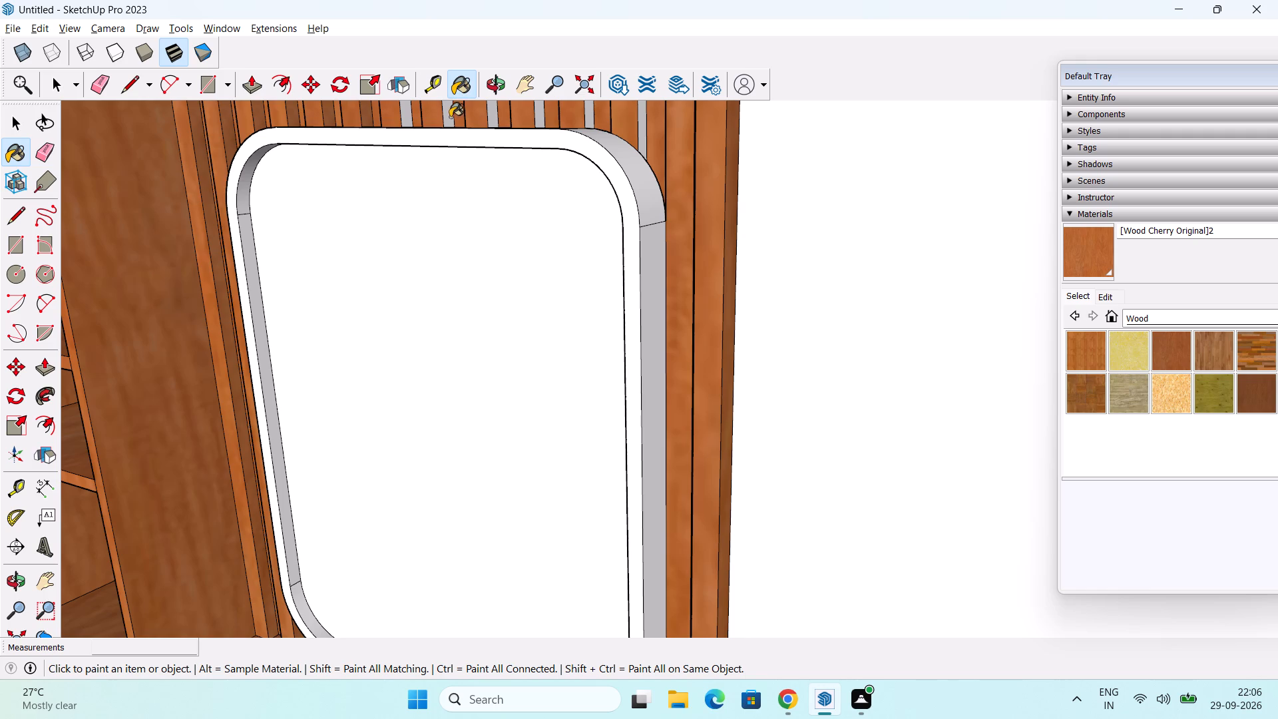
click(449, 118)
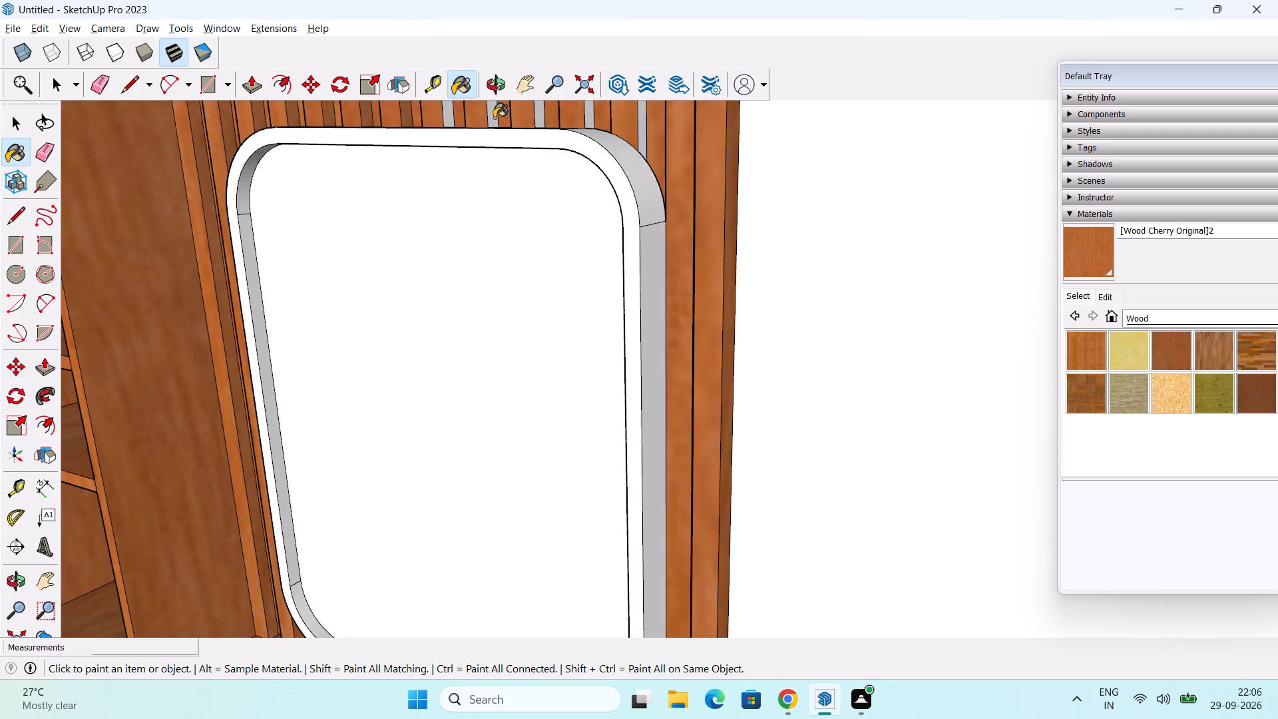
click(493, 118)
click(540, 116)
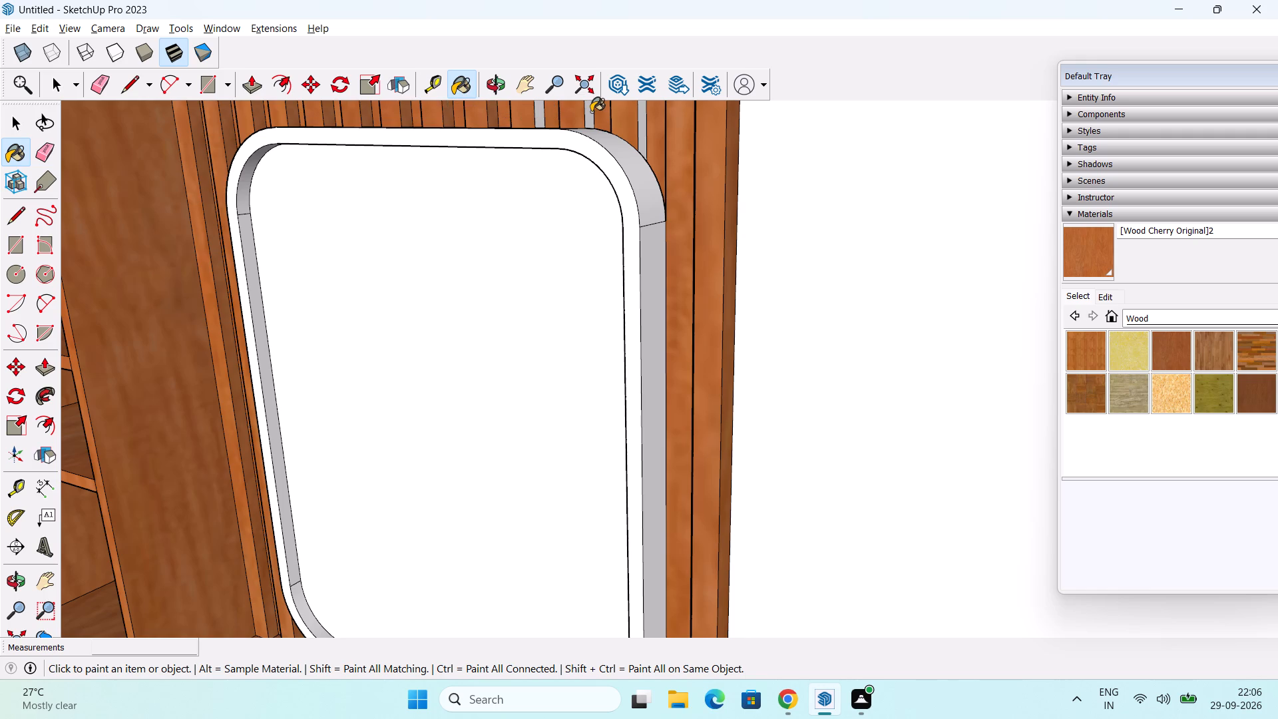
click(591, 112)
click(643, 128)
Paint the mirror-facing grey side faces of the slats between the mirror and the niche's side panel in the same cherry.
scroll(697, 210, down, 3)
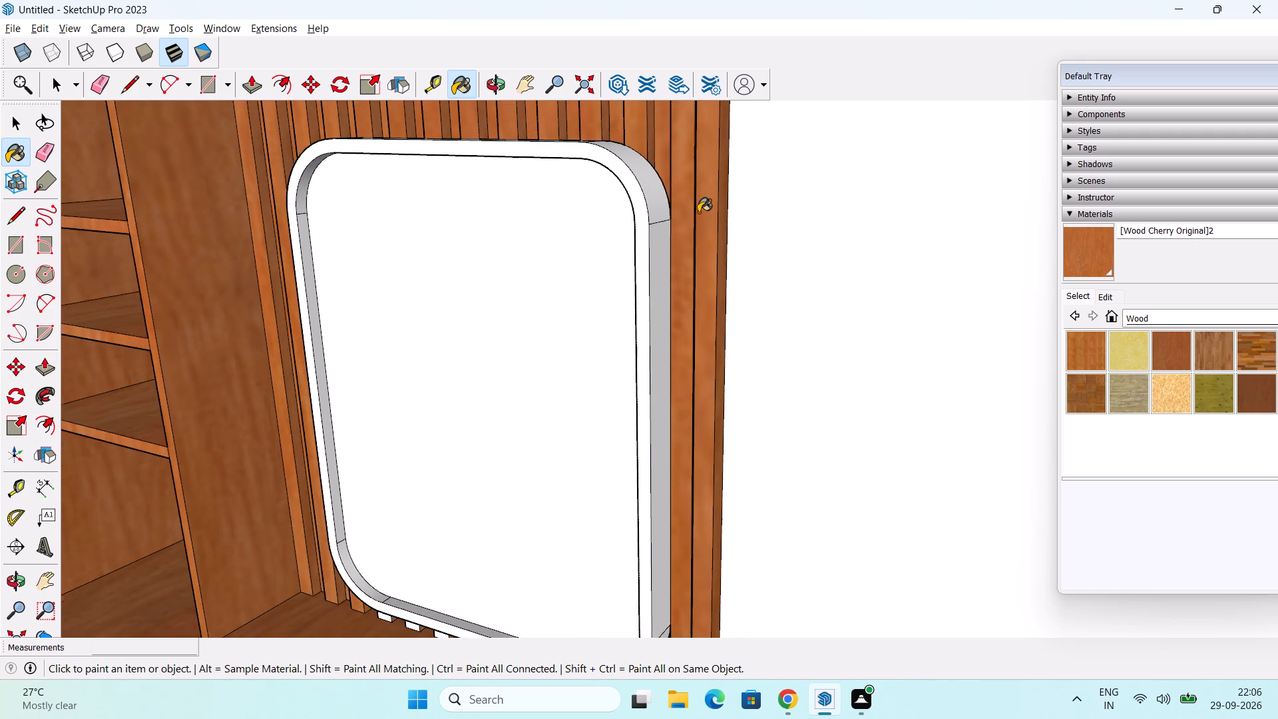
scroll(699, 220, down, 2)
scroll(628, 420, down, 2)
middle_drag(614, 477, 620, 400)
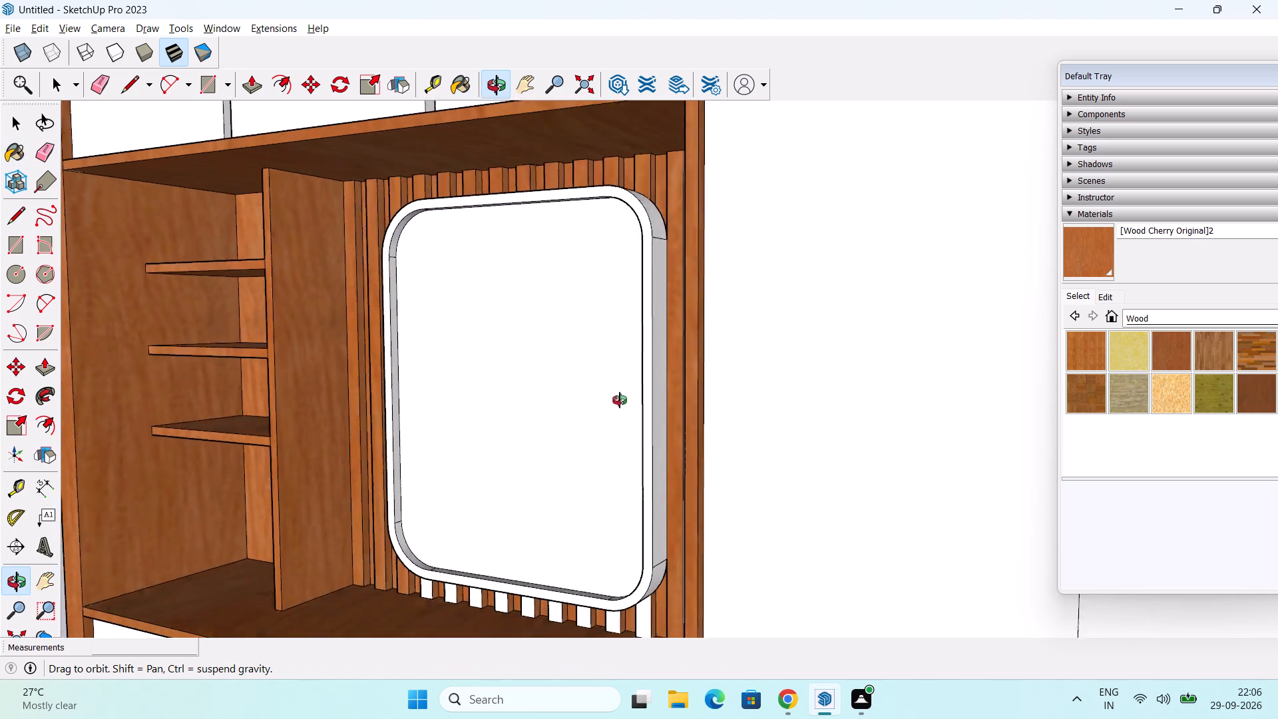
middle_drag(620, 400, 680, 366)
scroll(736, 342, up, 3)
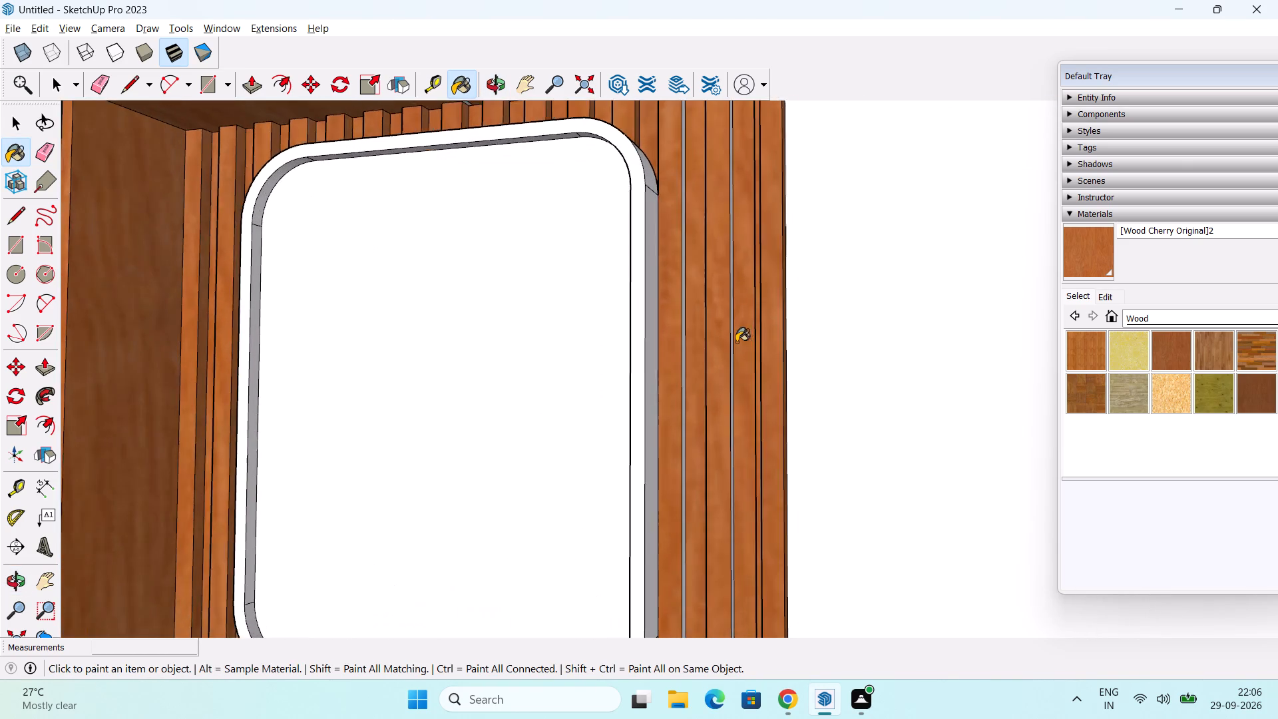
scroll(736, 342, up, 1)
middle_drag(751, 359, 759, 437)
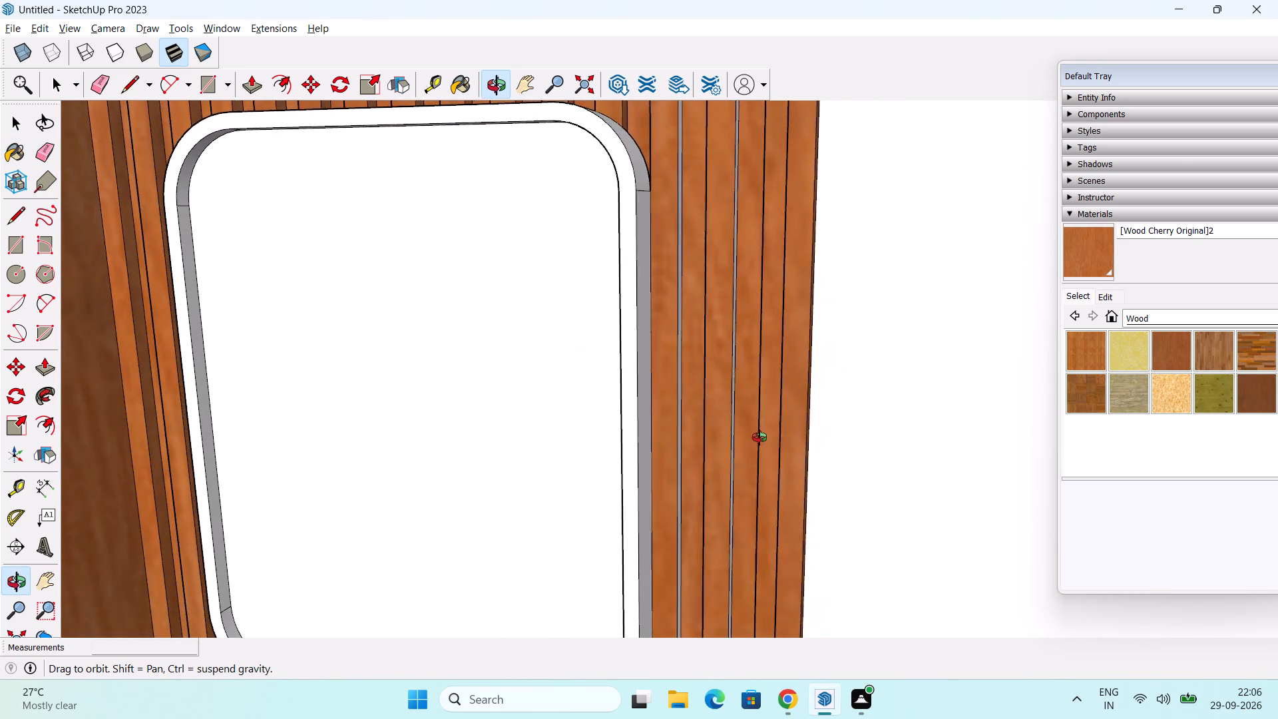
middle_drag(759, 437, 769, 461)
scroll(746, 417, up, 4)
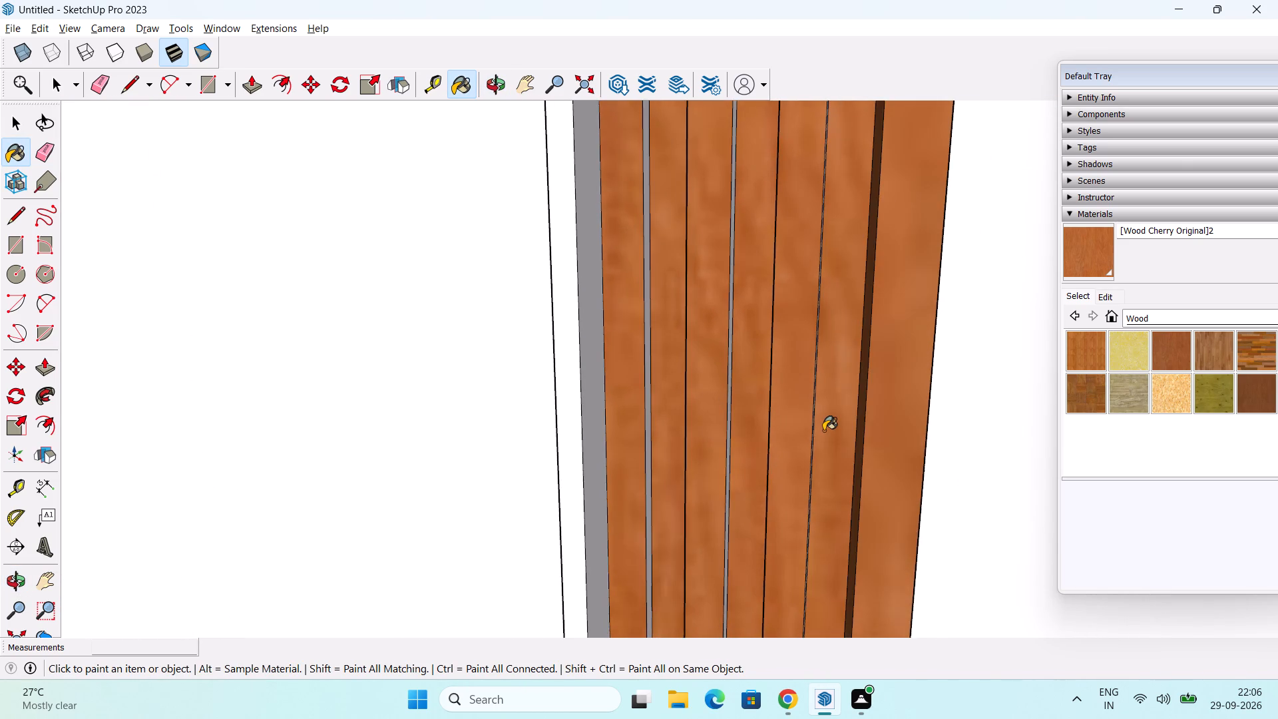
scroll(823, 431, up, 3)
middle_drag(827, 429, 838, 455)
scroll(837, 435, up, 3)
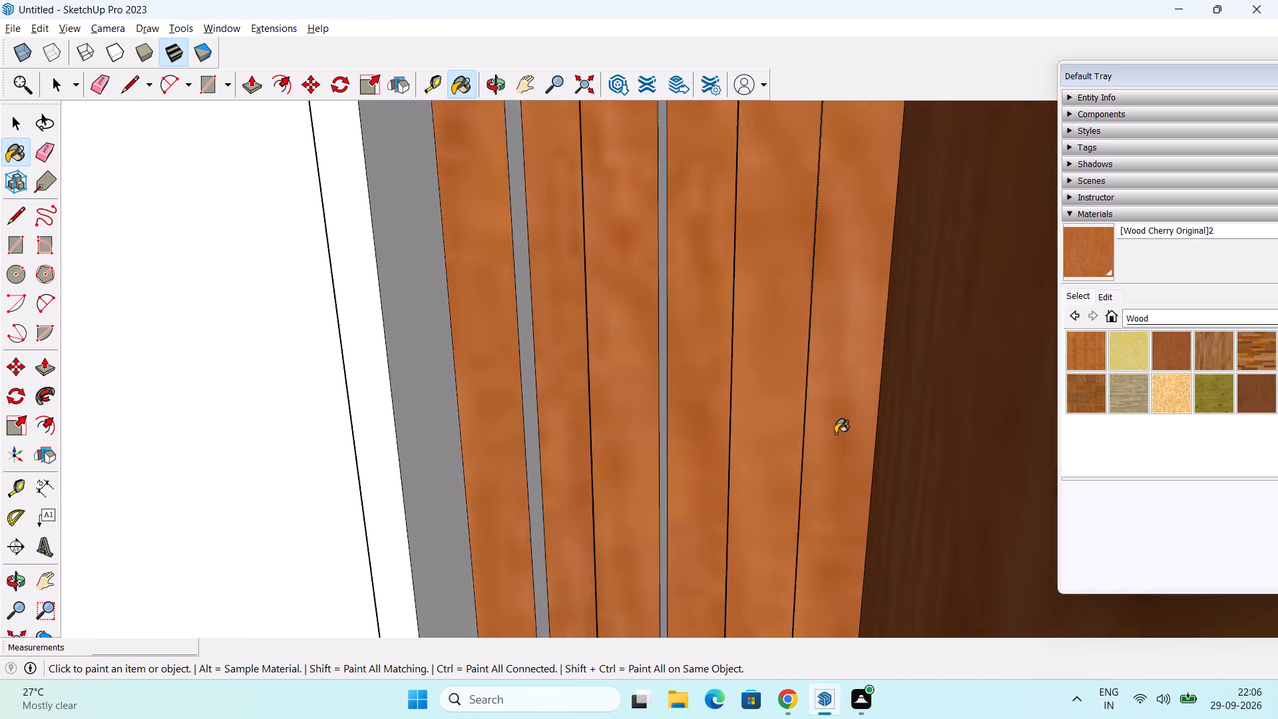
scroll(835, 433, up, 2)
middle_drag(833, 428, 815, 455)
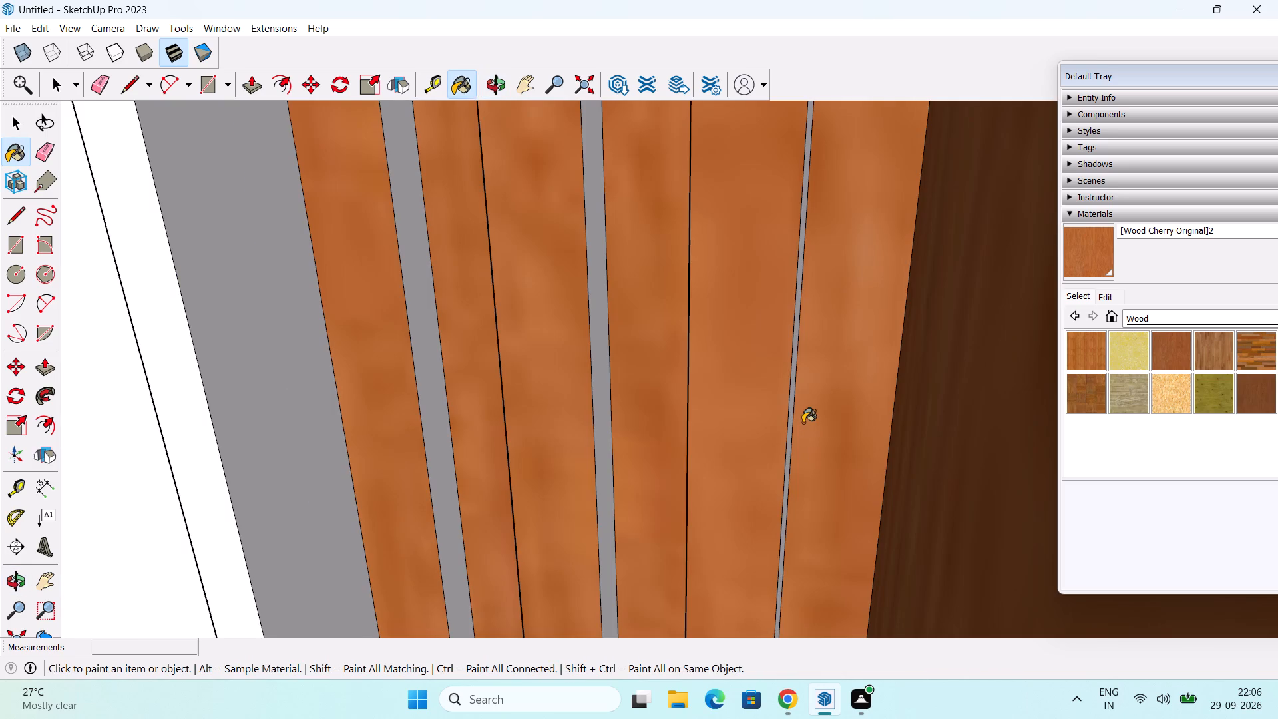
scroll(803, 422, up, 2)
middle_drag(797, 411, 766, 429)
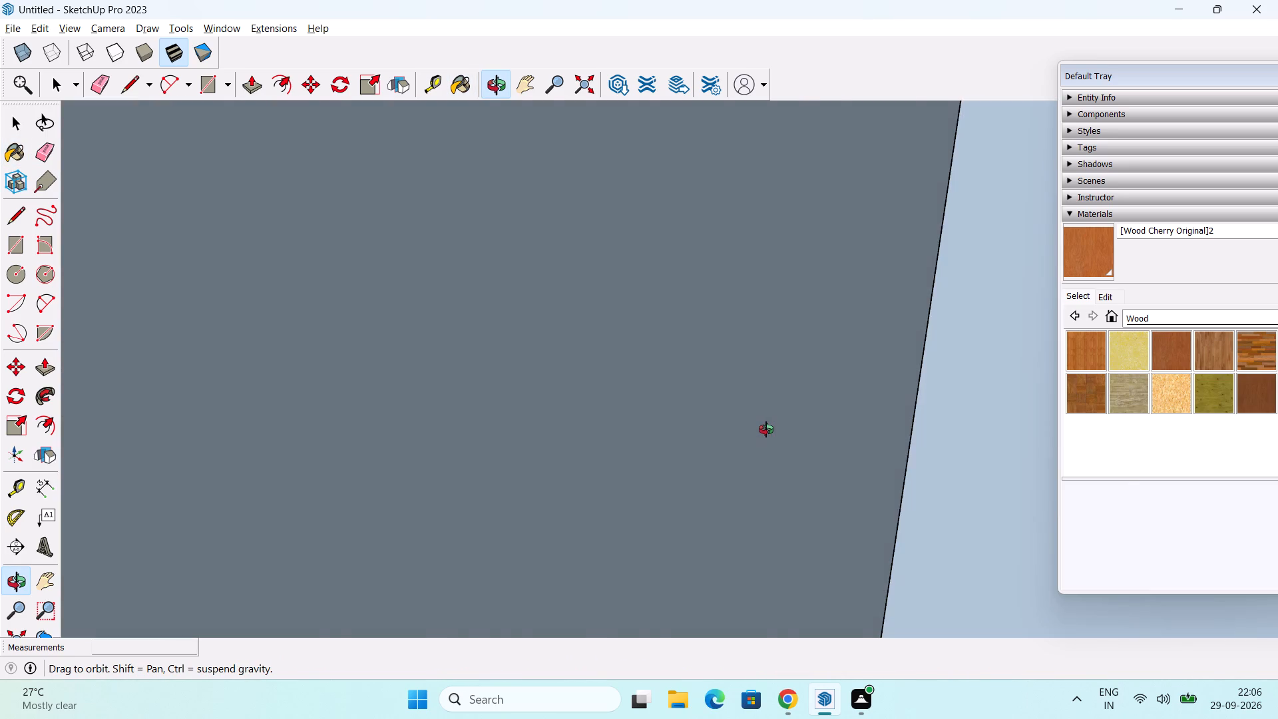
middle_drag(766, 429, 784, 426)
click(784, 430)
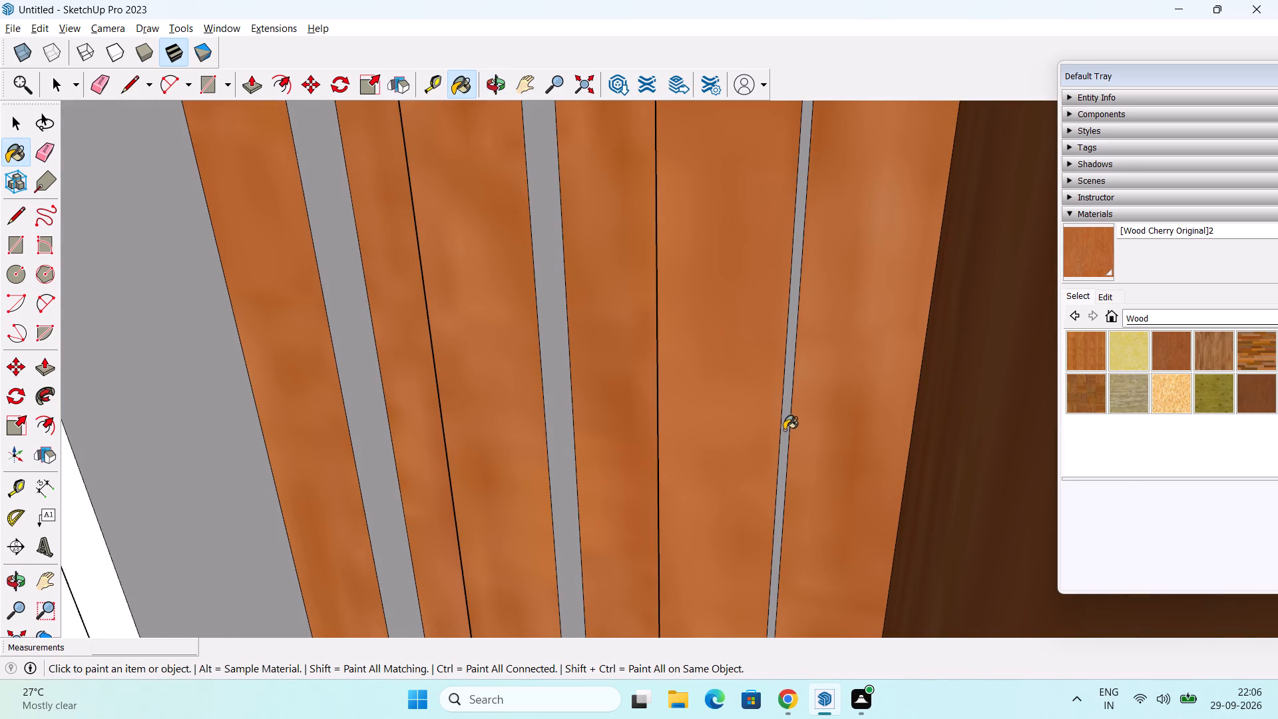
click(556, 453)
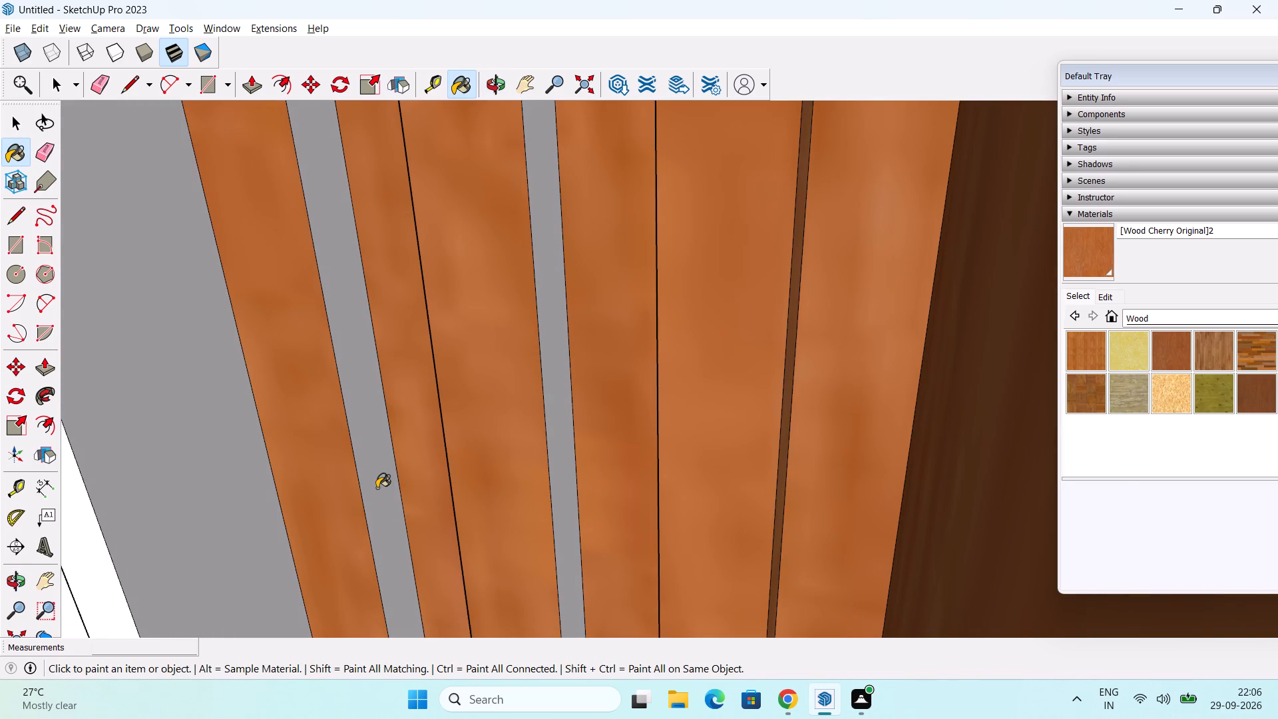
click(377, 488)
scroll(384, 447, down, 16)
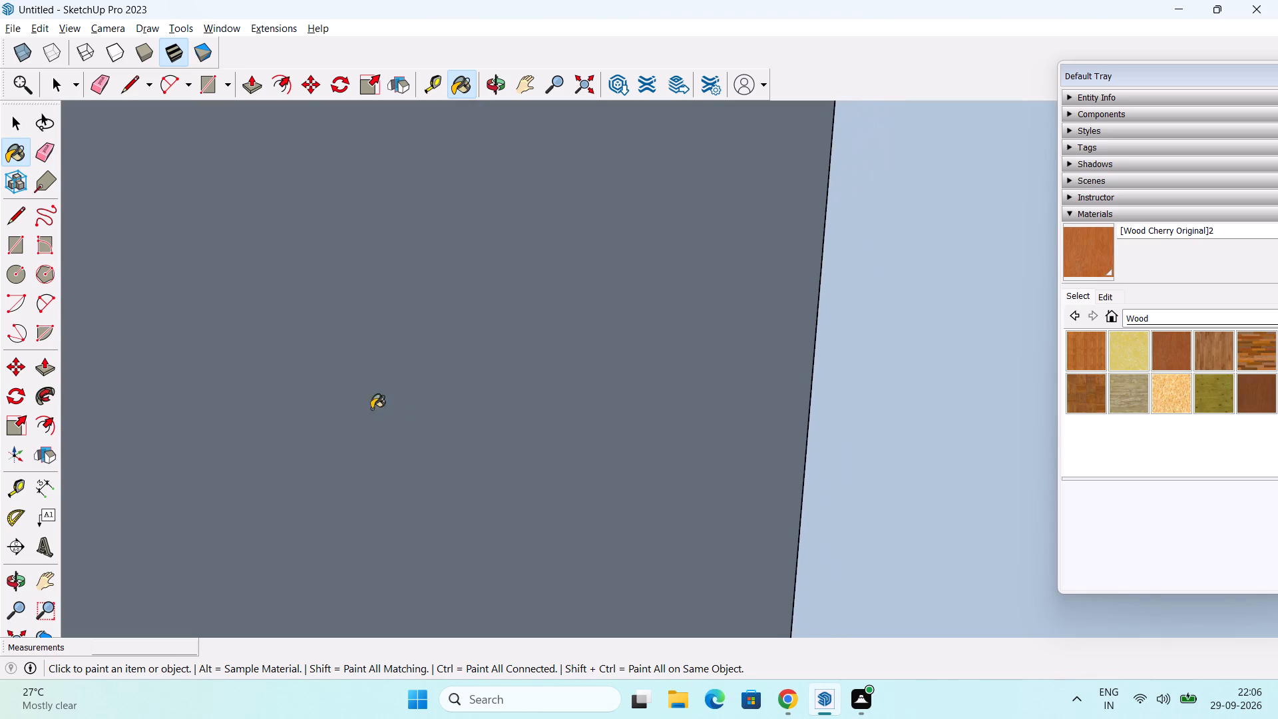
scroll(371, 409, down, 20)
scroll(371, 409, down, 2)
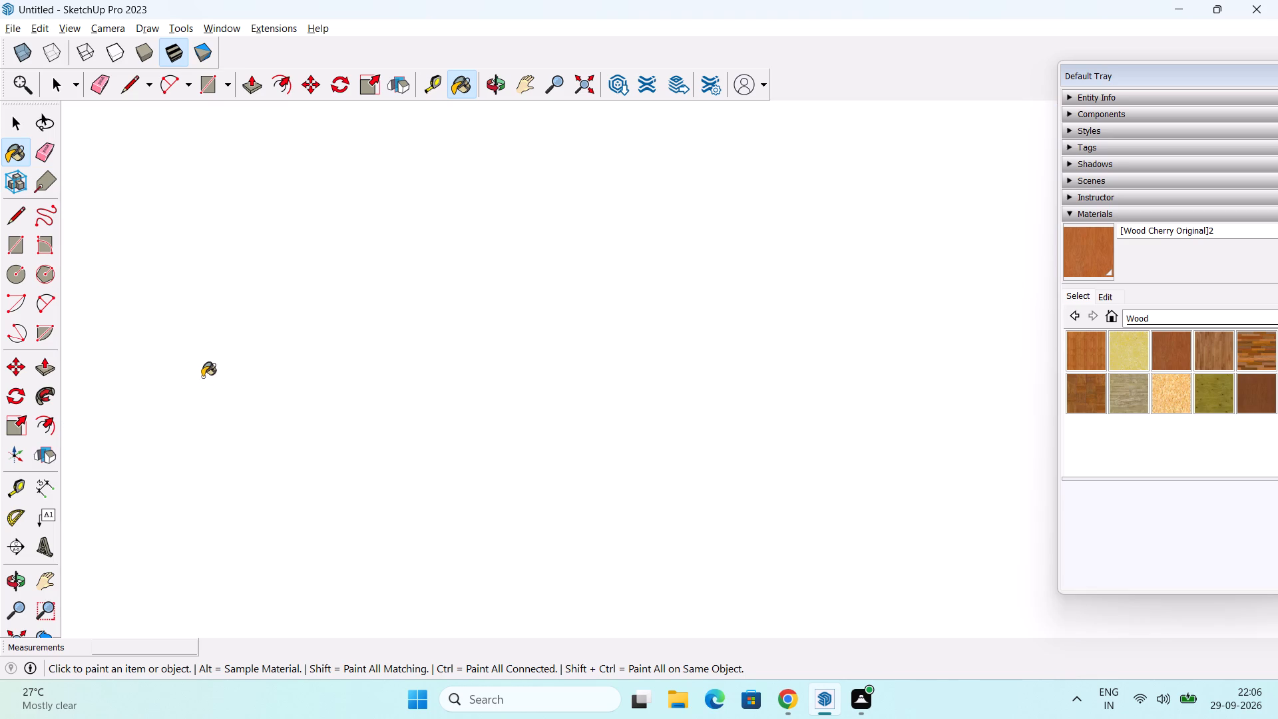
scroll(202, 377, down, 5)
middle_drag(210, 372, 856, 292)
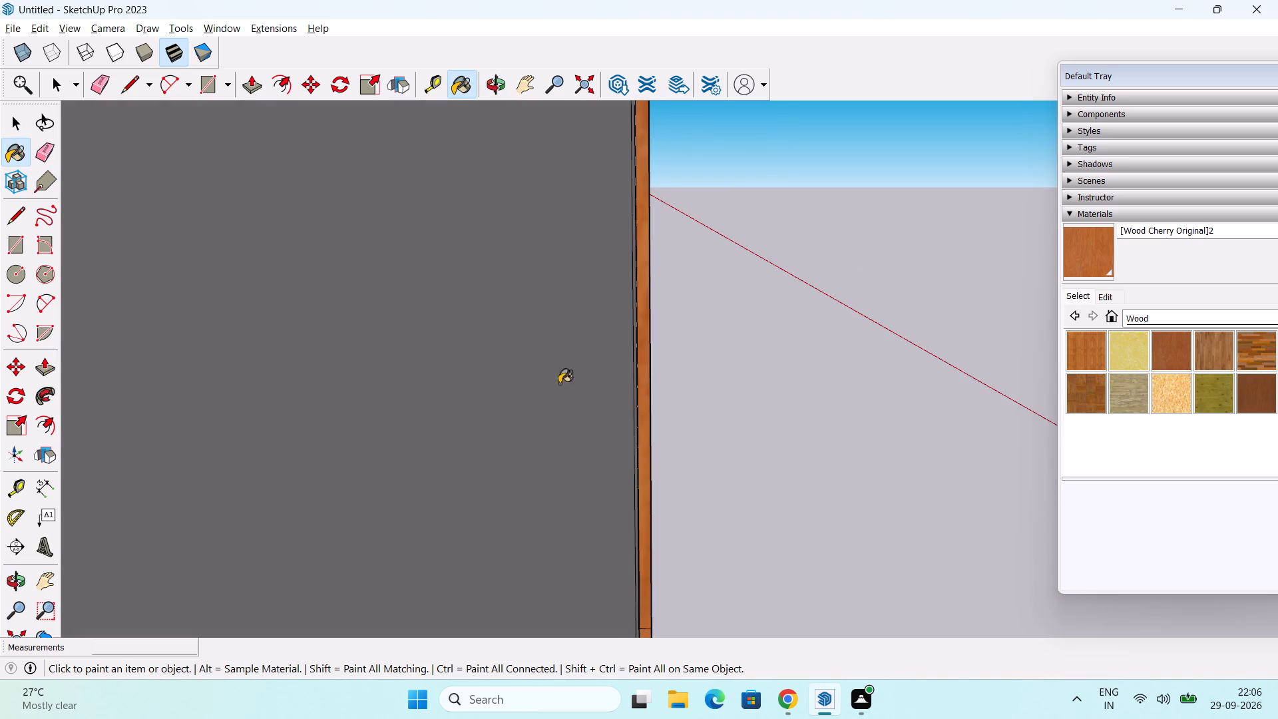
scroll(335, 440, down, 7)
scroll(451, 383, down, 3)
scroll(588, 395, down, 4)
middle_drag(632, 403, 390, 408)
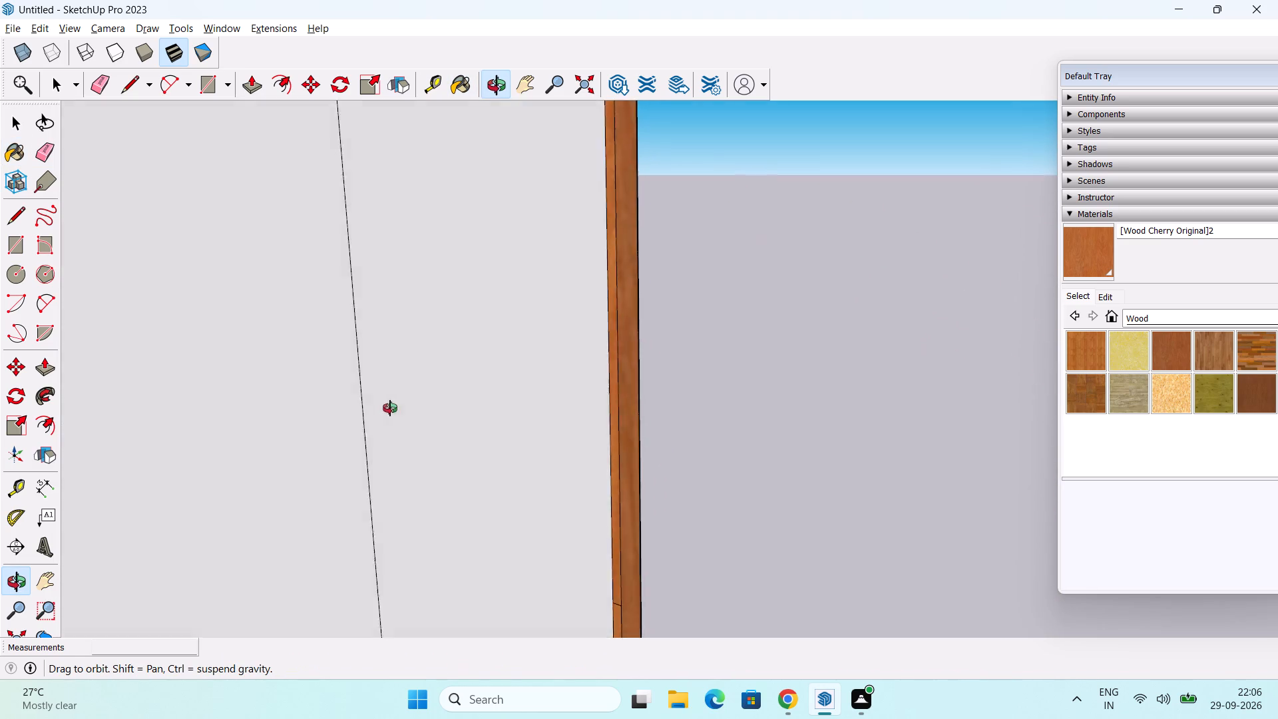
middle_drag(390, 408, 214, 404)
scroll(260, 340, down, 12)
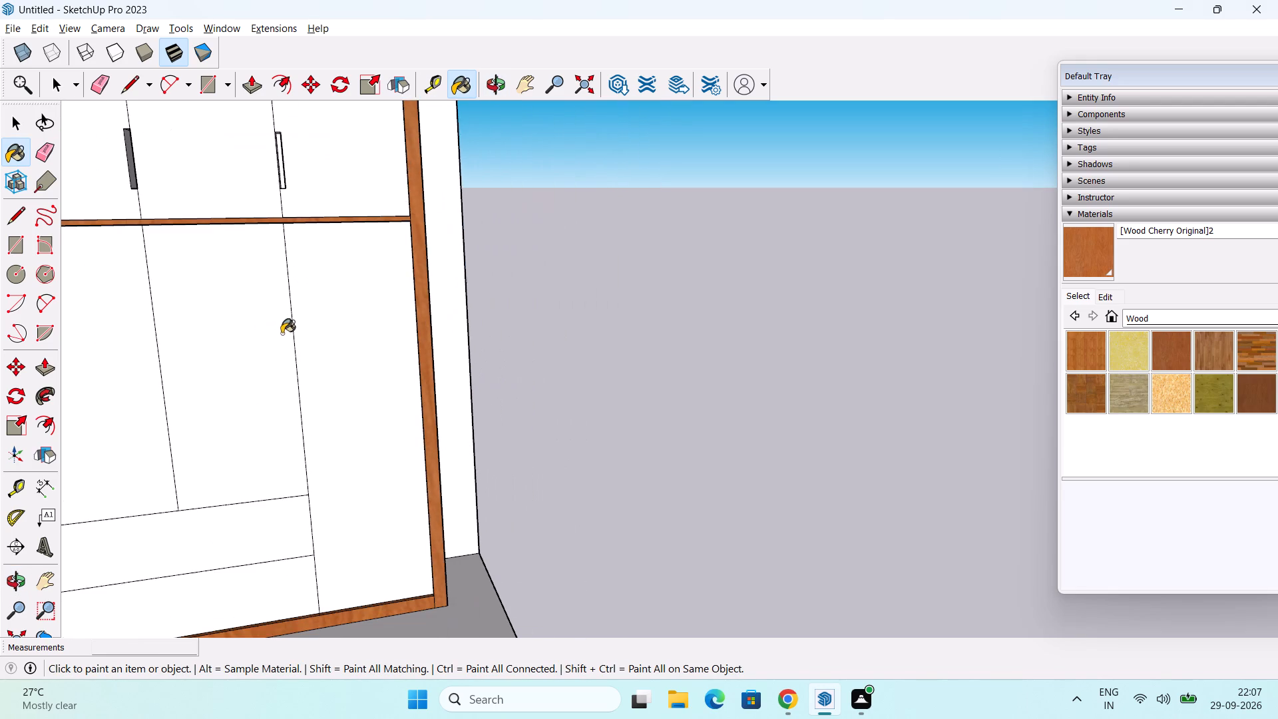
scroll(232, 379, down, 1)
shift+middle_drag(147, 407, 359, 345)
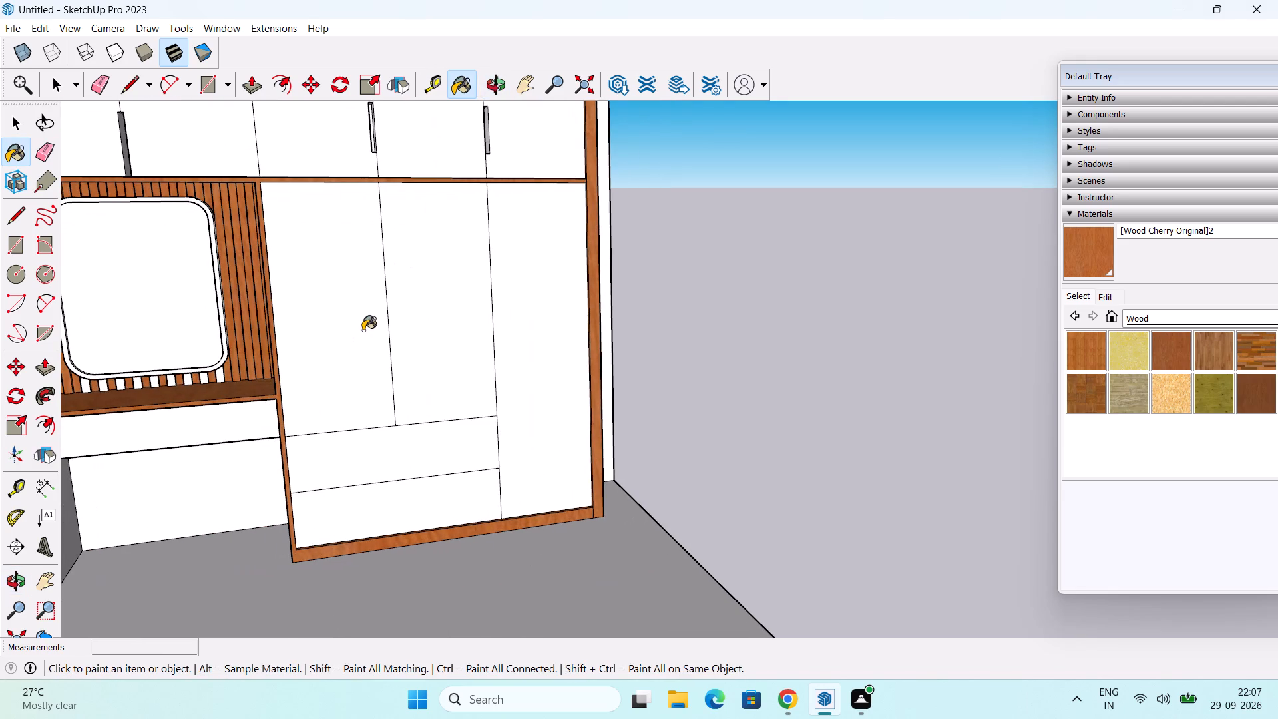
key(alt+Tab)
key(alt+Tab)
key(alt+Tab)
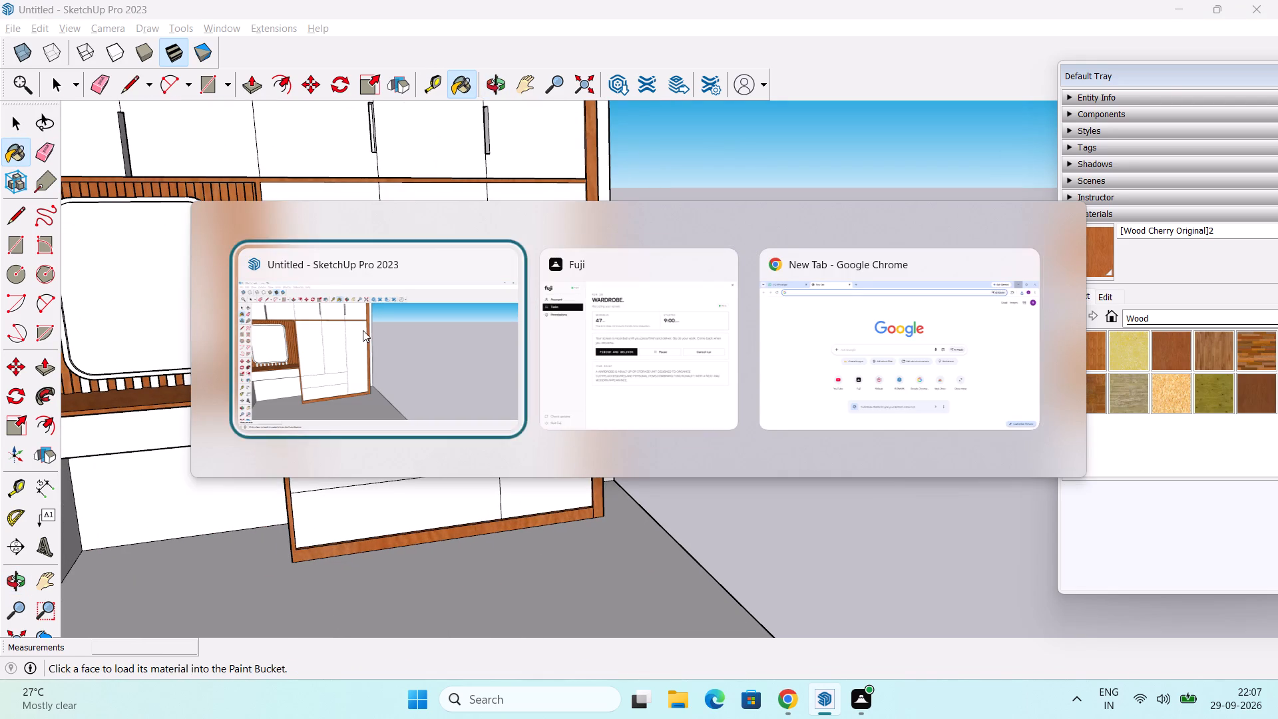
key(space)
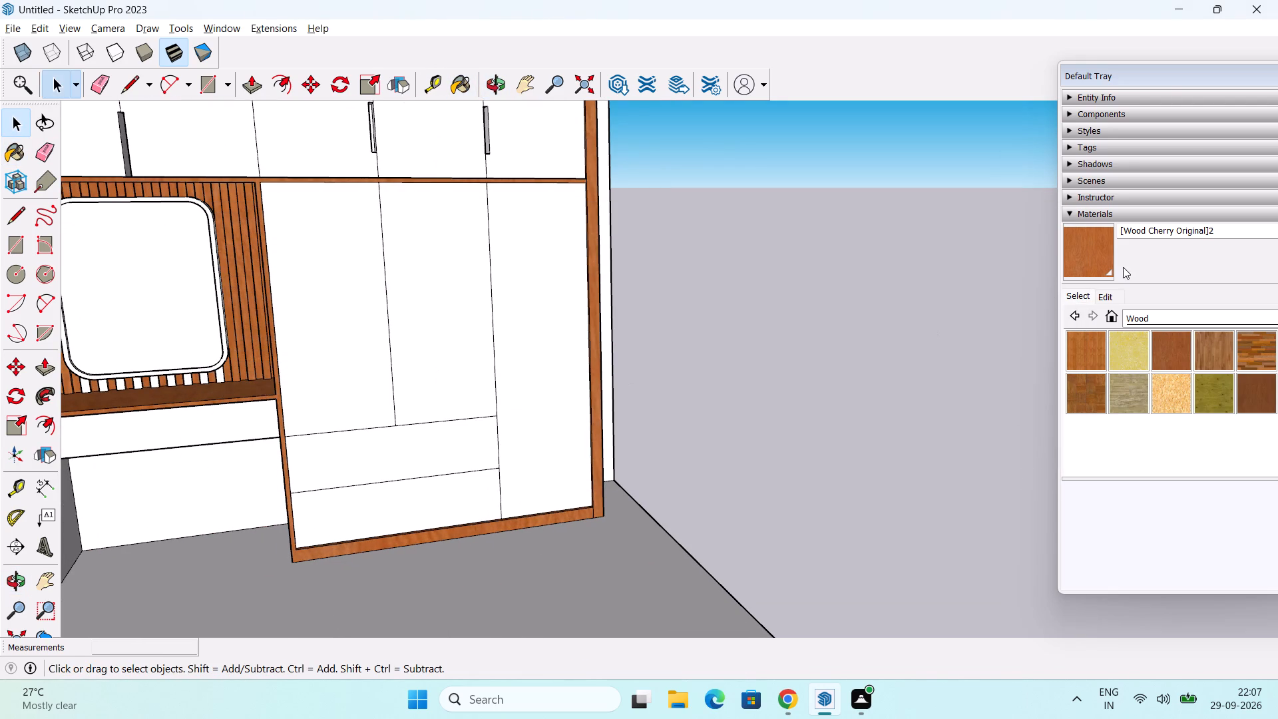
Pick the cherry material again and paint the slats' remaining white side faces on both sides of the mirror.
click(1083, 250)
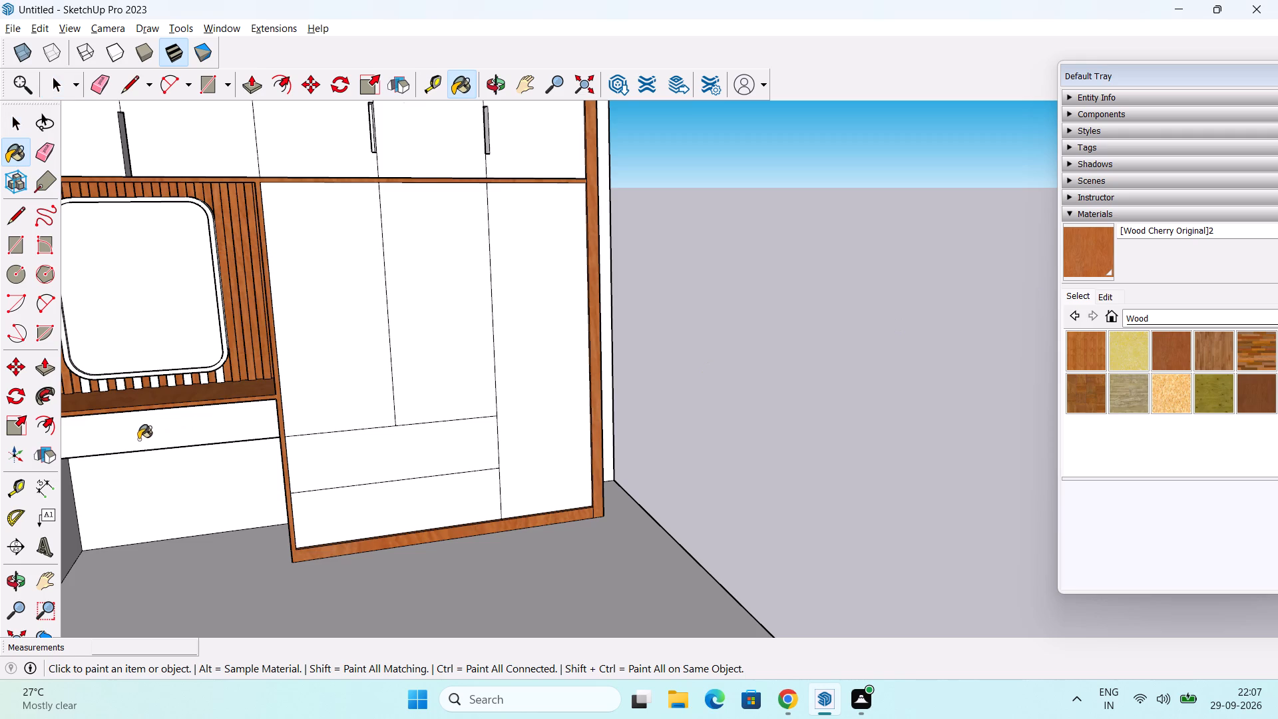
shift+middle_drag(140, 439, 511, 447)
scroll(519, 360, up, 4)
middle_drag(516, 356, 525, 356)
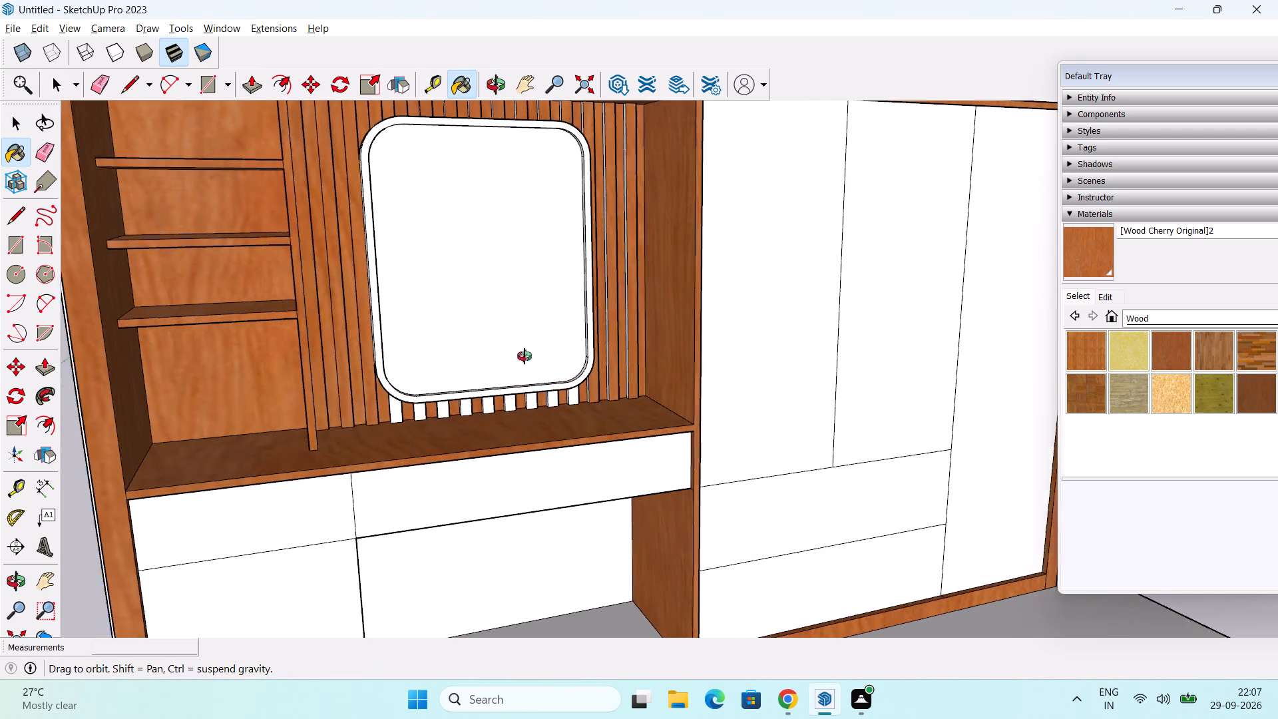
middle_drag(525, 356, 599, 390)
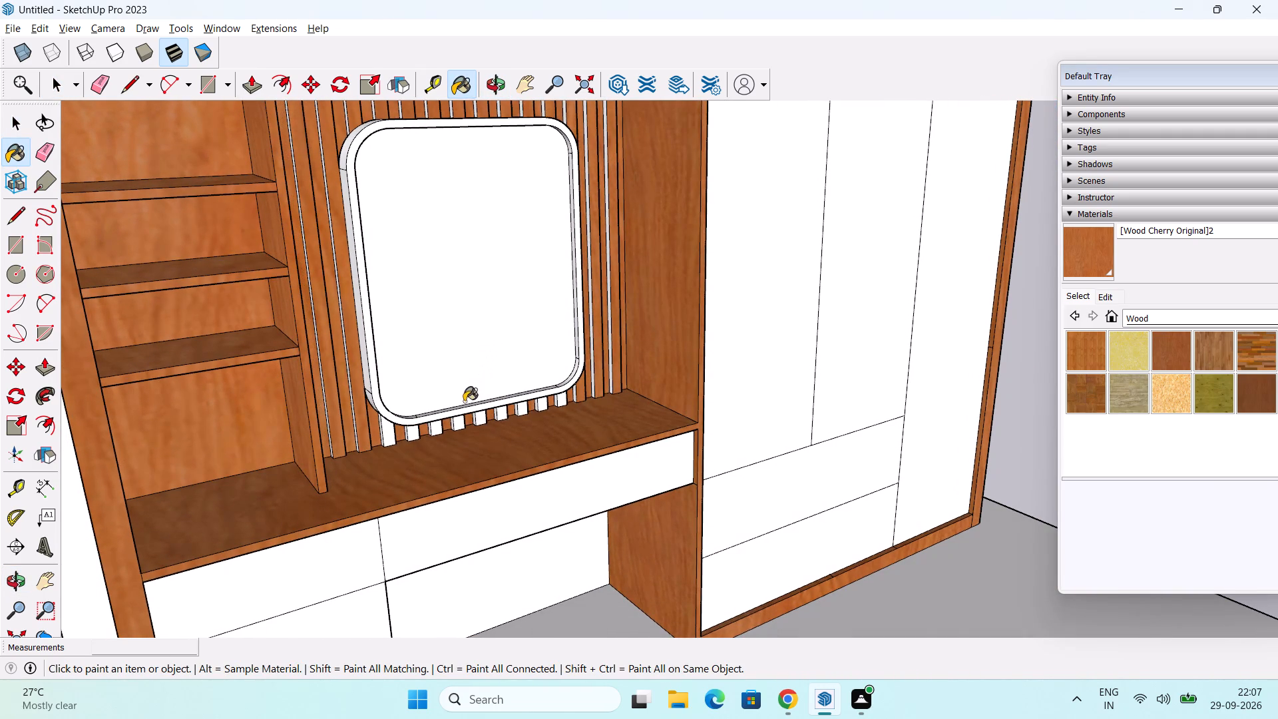
scroll(464, 401, up, 1)
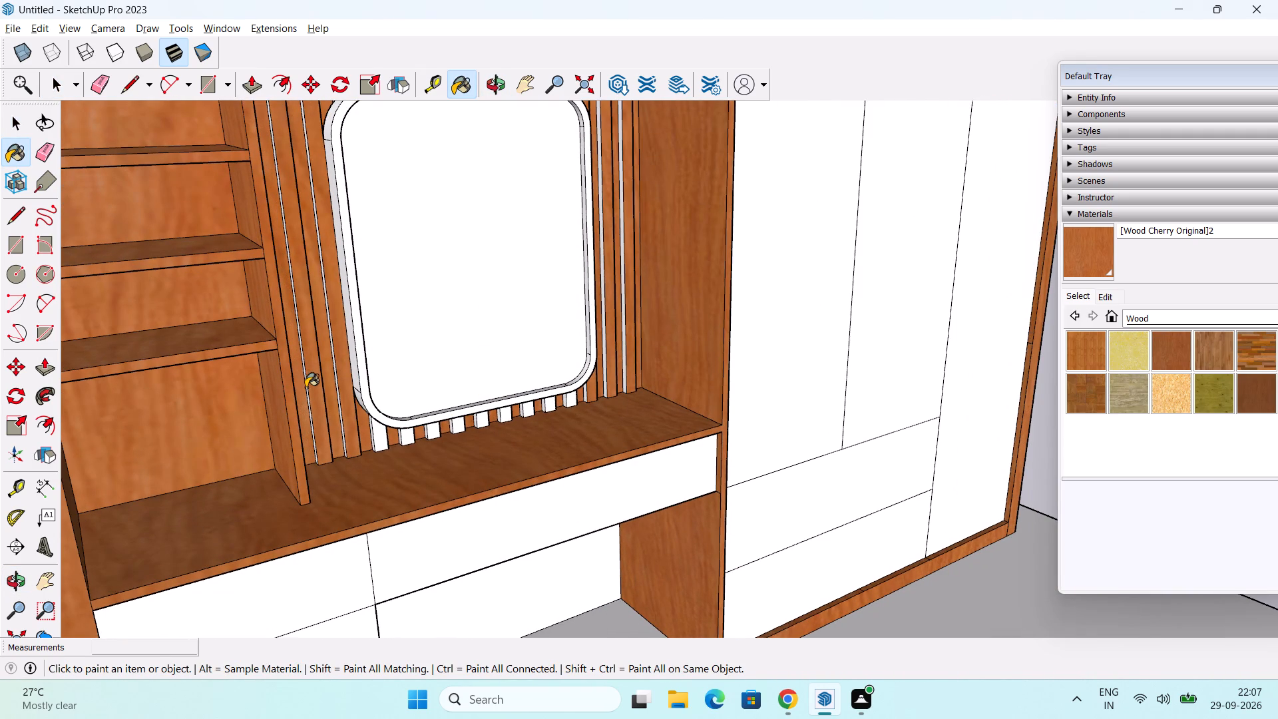
click(306, 387)
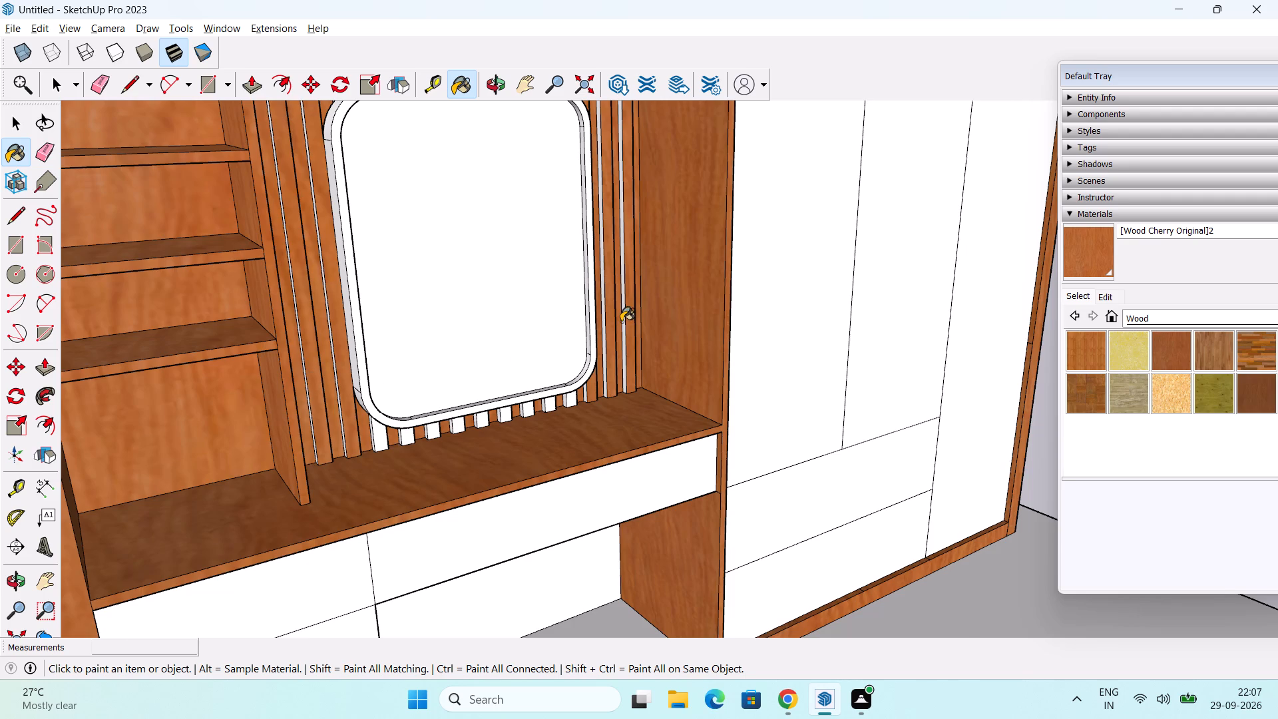
scroll(622, 322, up, 3)
click(624, 312)
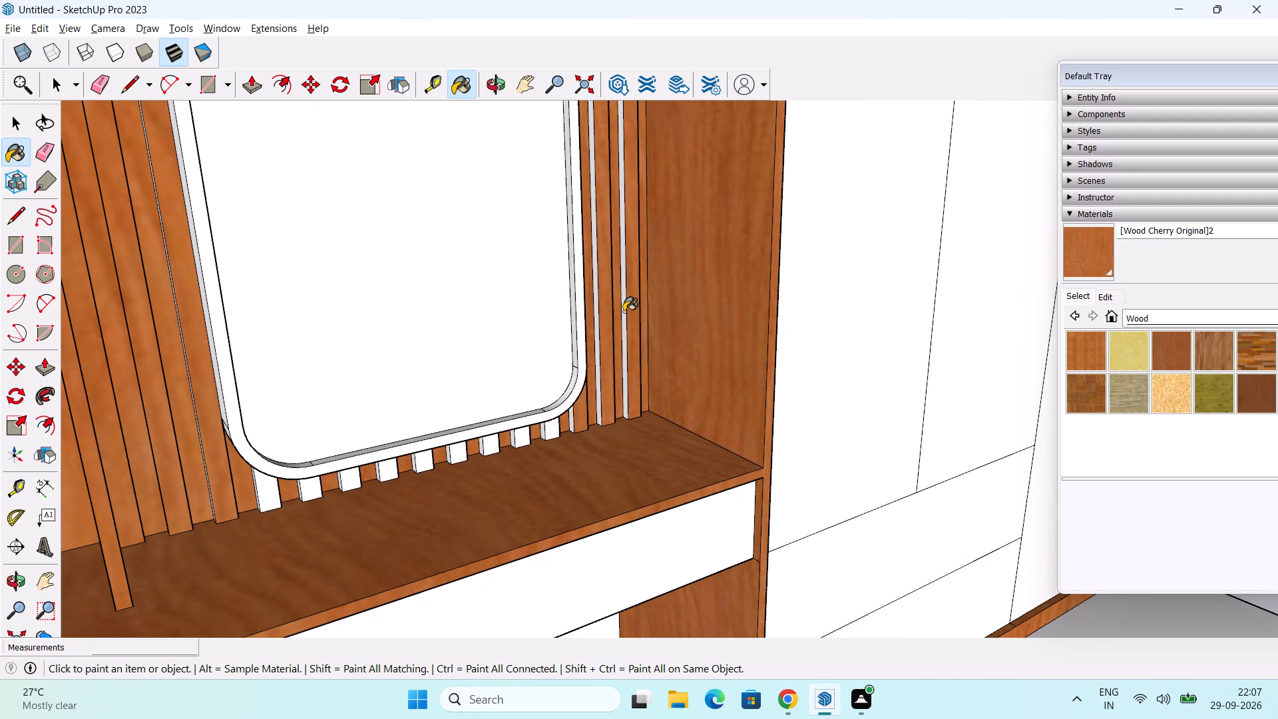
click(597, 328)
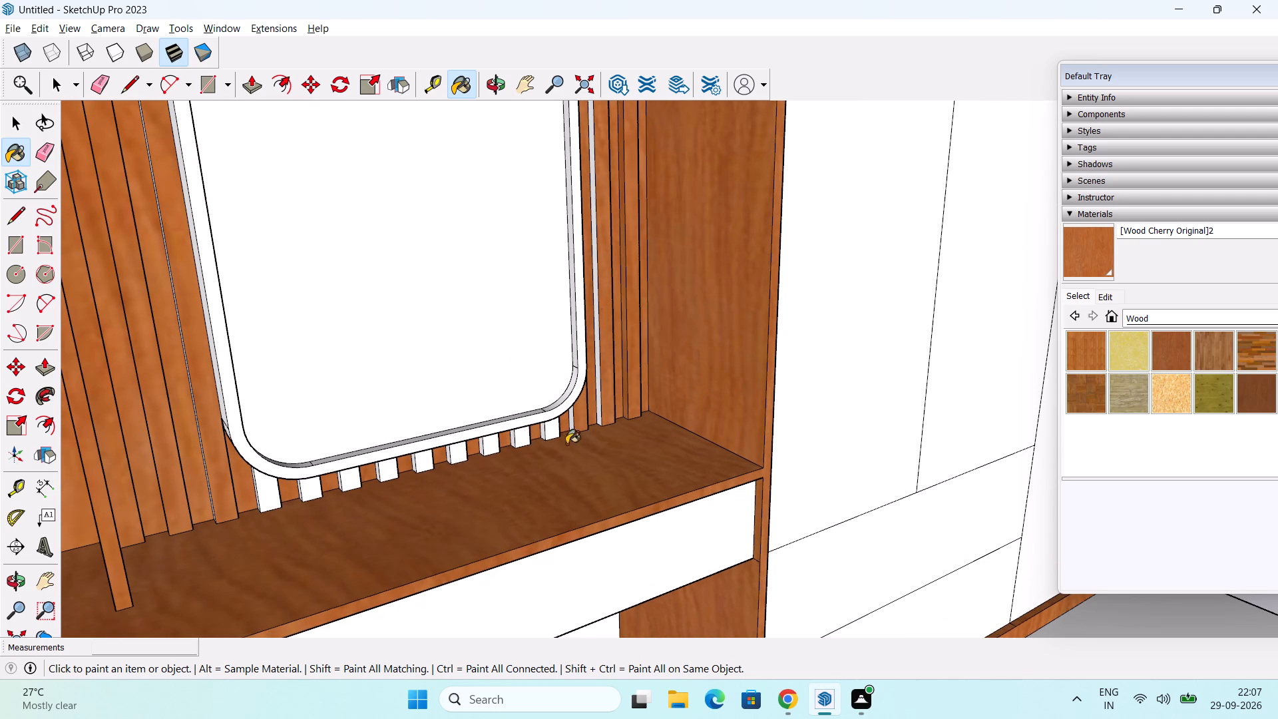
click(571, 425)
scroll(564, 440, up, 4)
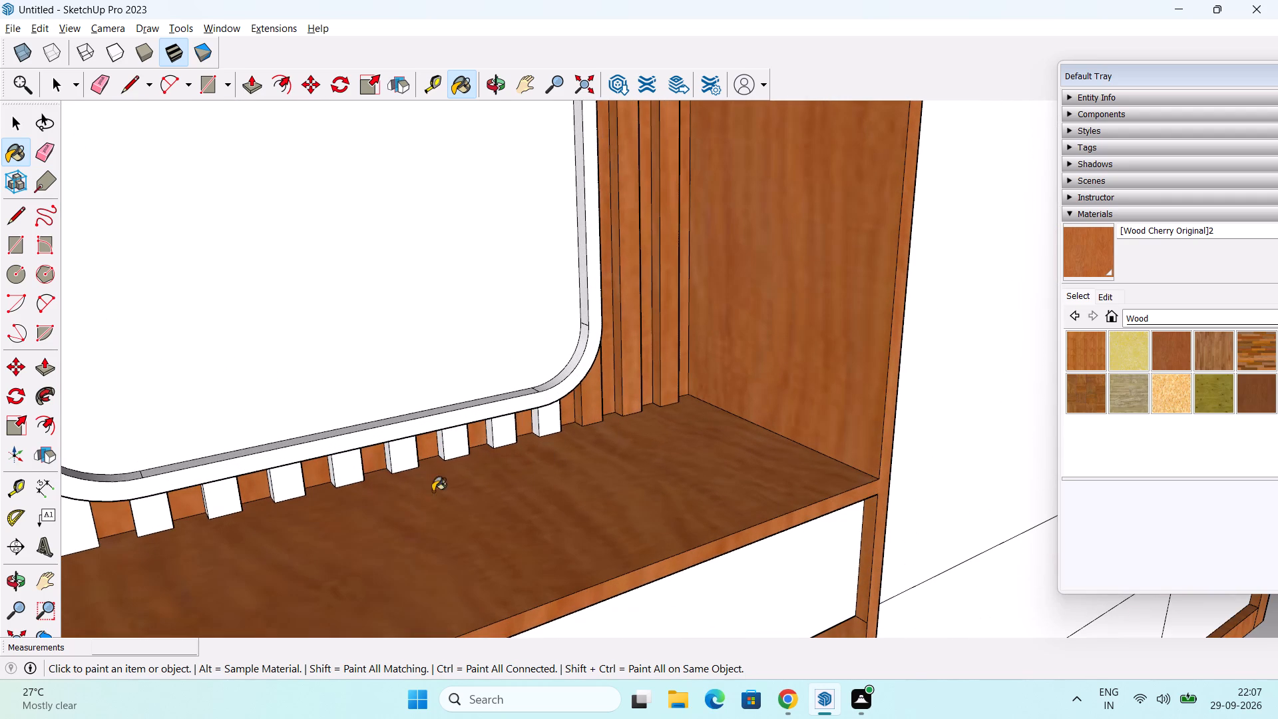
Paint the white slat faces below the mirror in Wood Cherry Original, from the tall-wardrobe side to the middle.
click(546, 425)
click(532, 429)
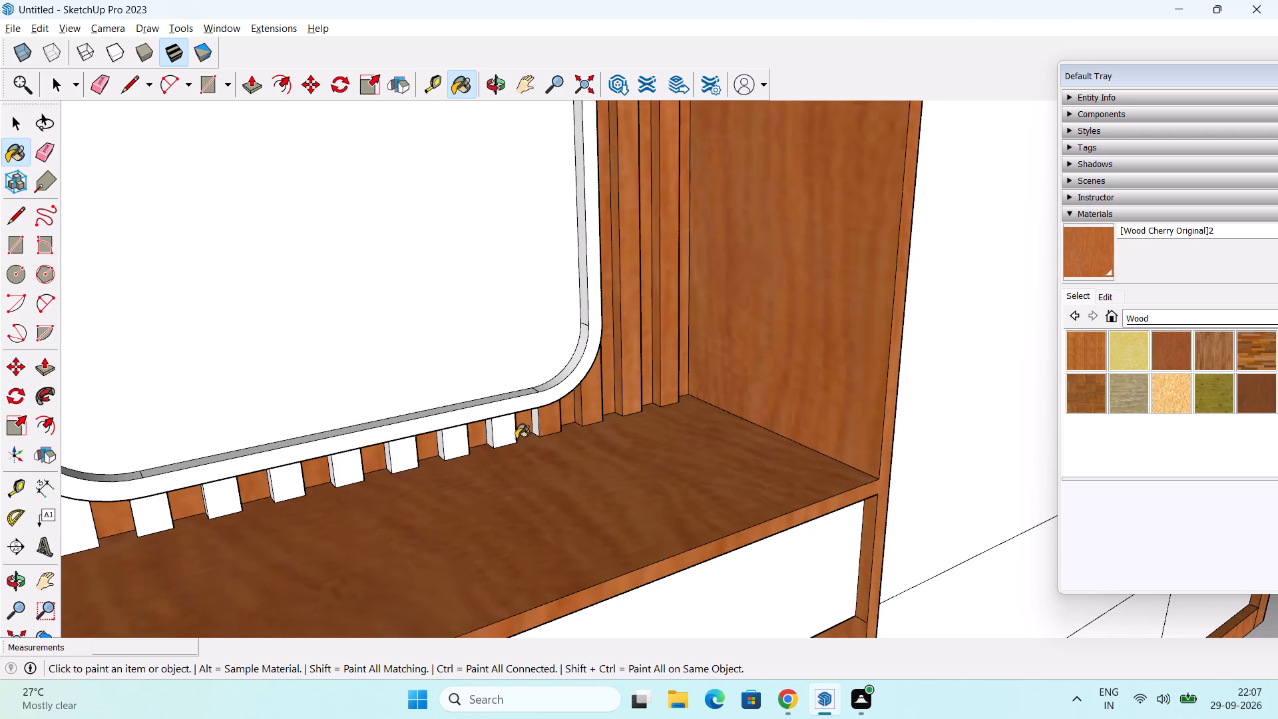
click(535, 424)
click(506, 435)
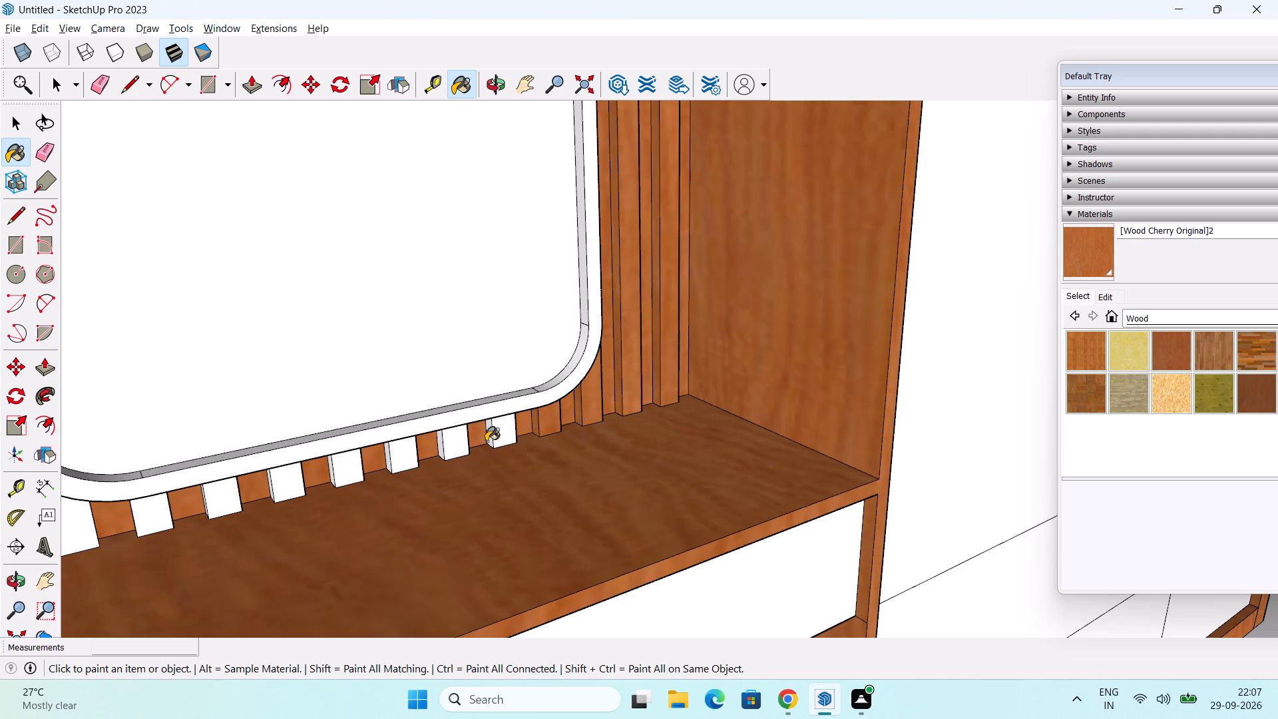
click(489, 436)
click(459, 452)
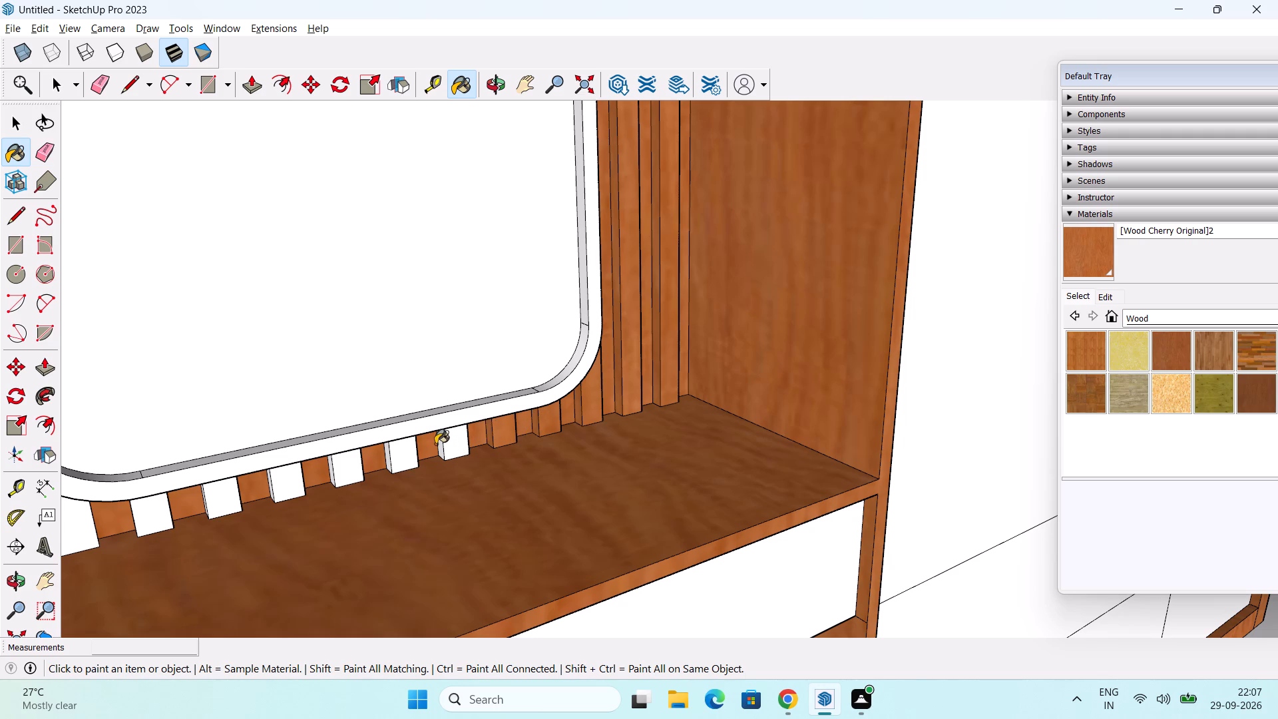
click(438, 443)
click(410, 456)
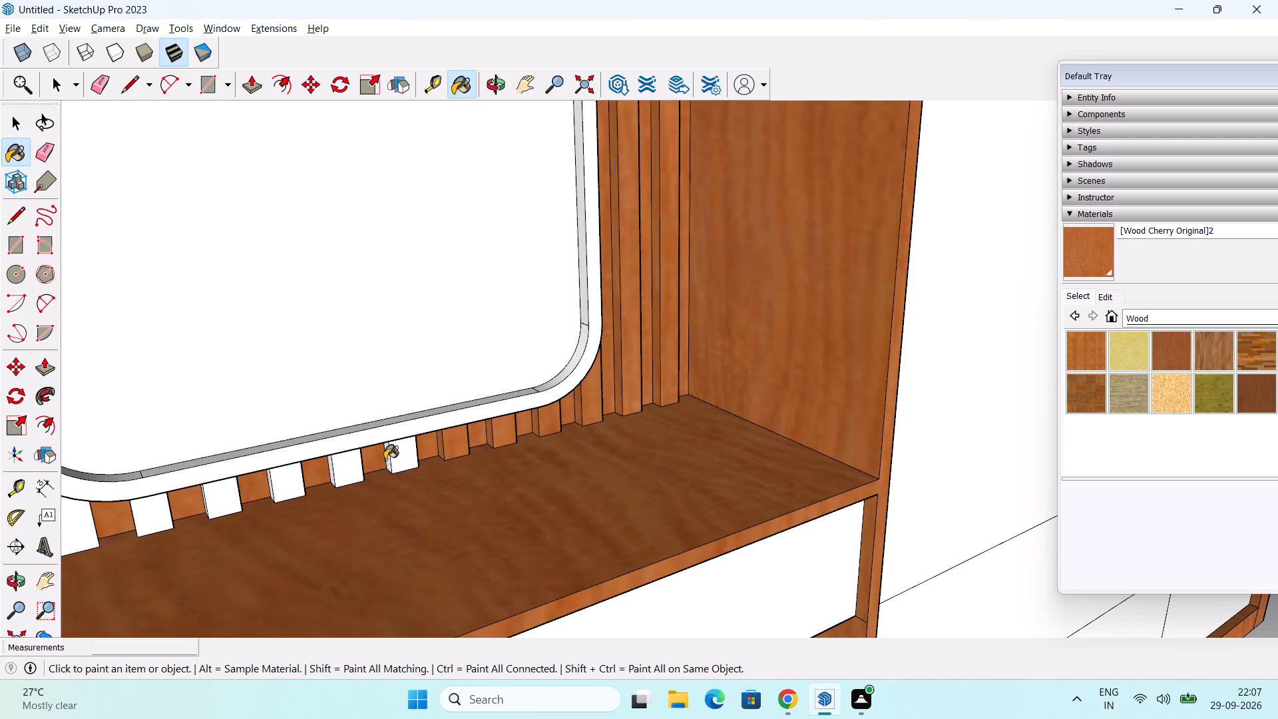
click(385, 459)
scroll(392, 462, up, 3)
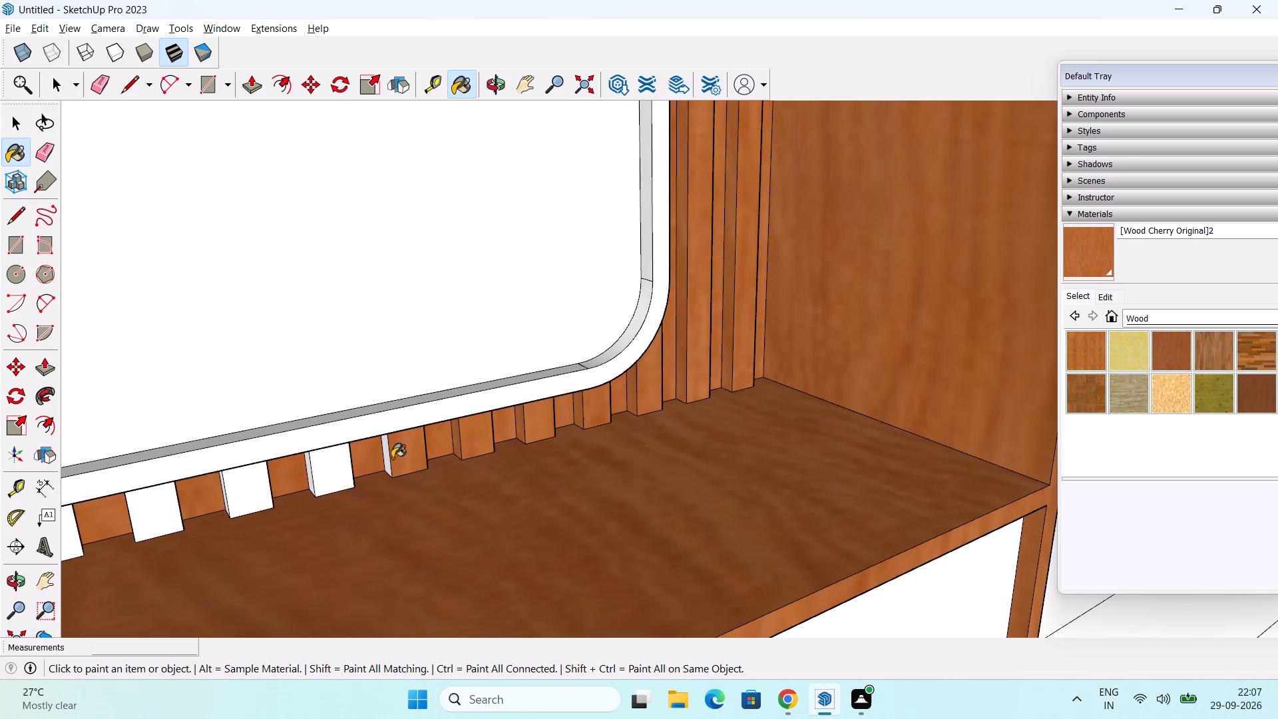
click(385, 458)
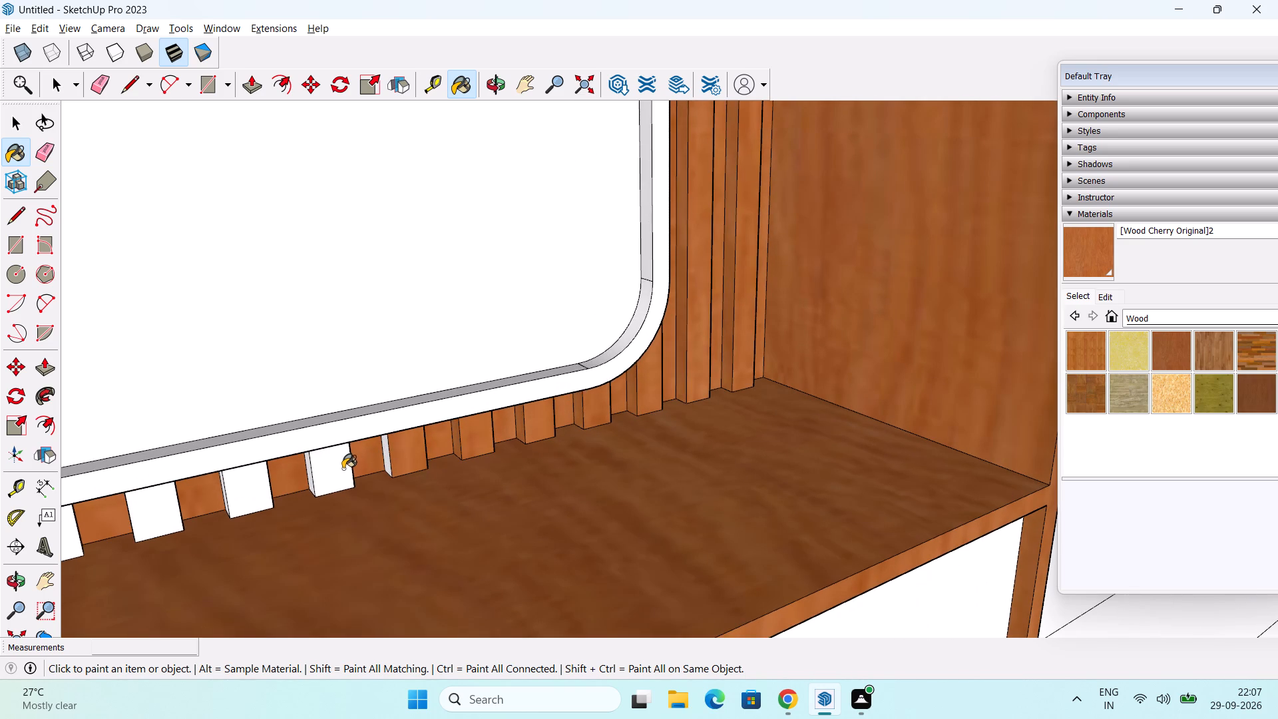
click(339, 471)
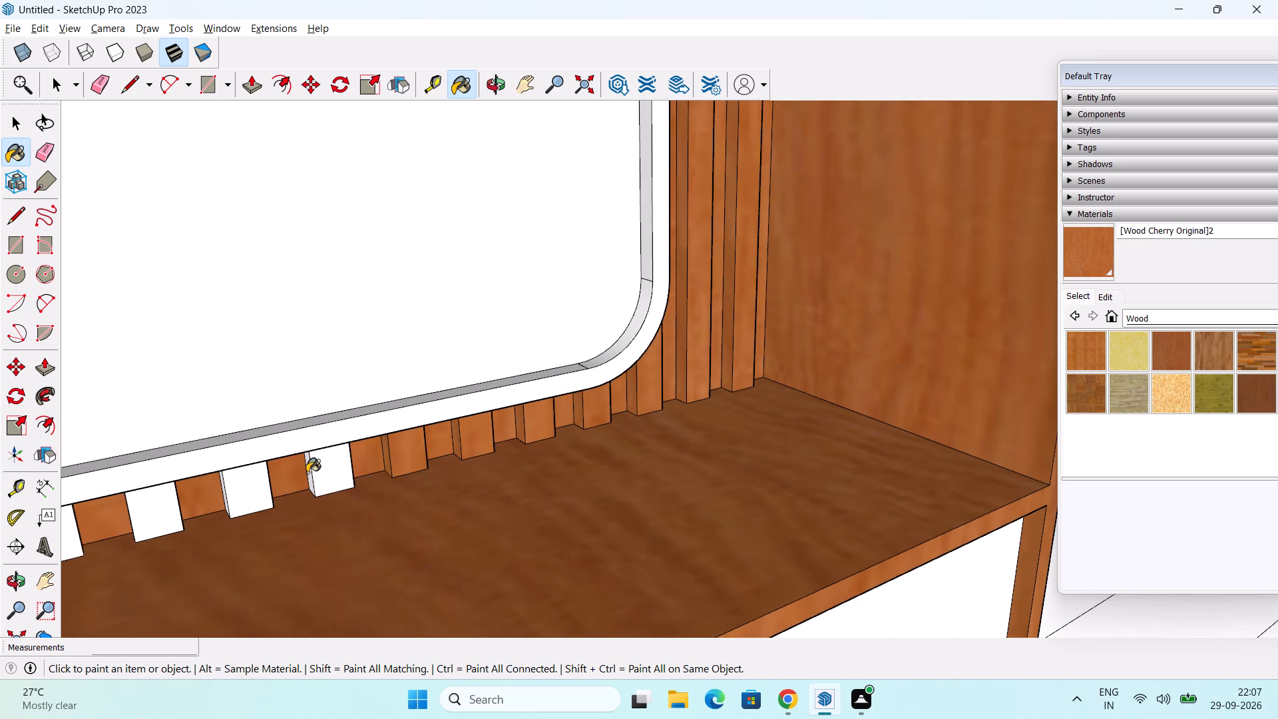
click(307, 473)
Paint the remaining white front and side faces of the slats below the mirror, toward the open shelves, in the same cherry.
scroll(308, 477, up, 1)
shift+middle_drag(306, 485, 601, 371)
middle_click(600, 379)
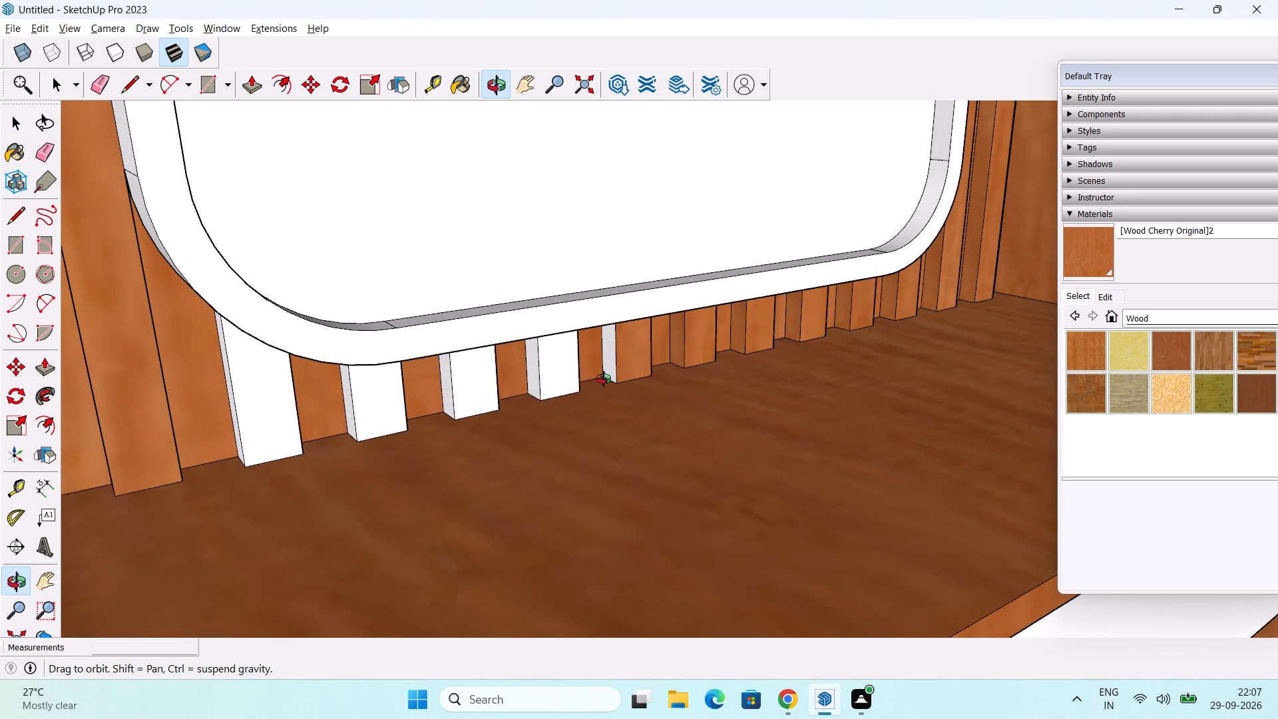
click(265, 405)
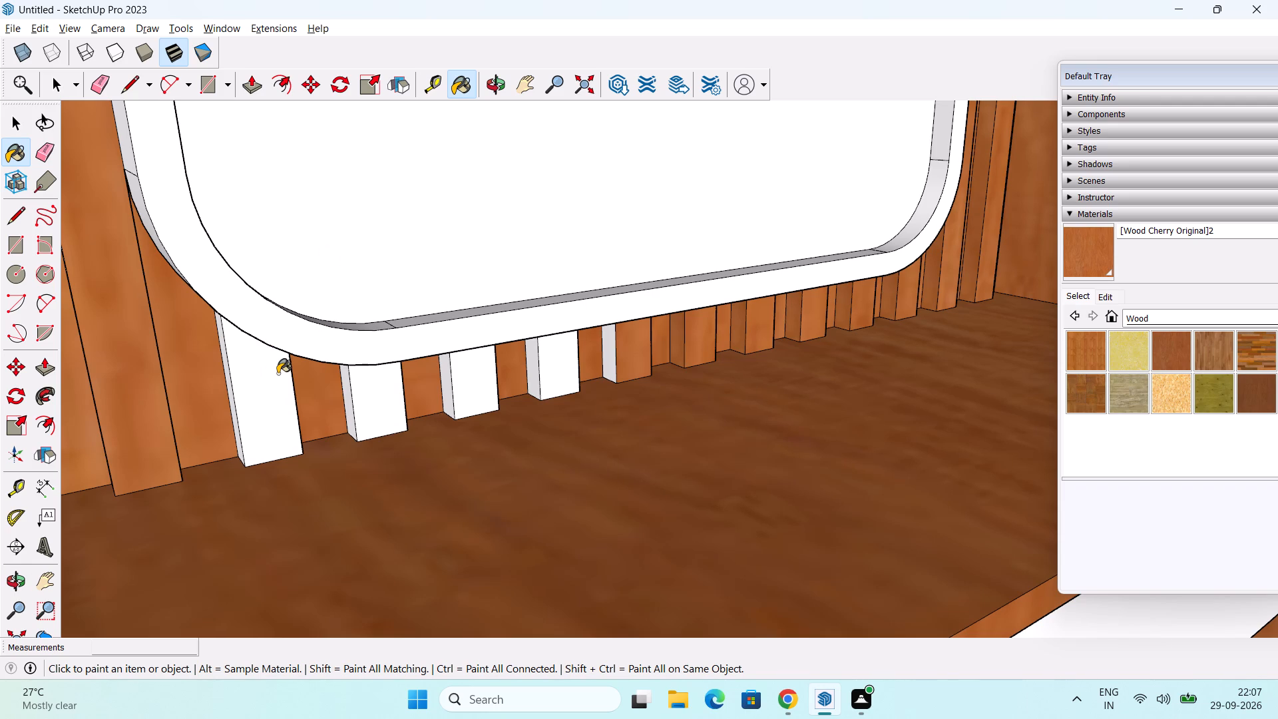
scroll(278, 373, up, 5)
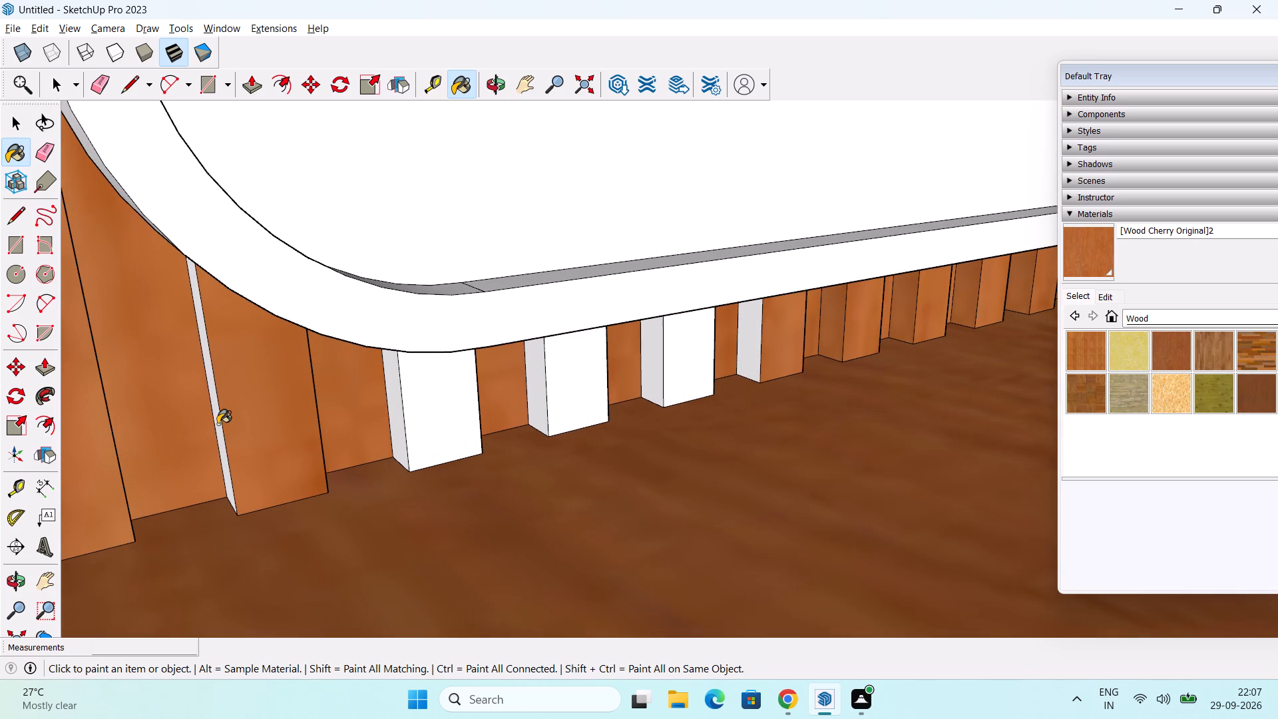
click(218, 428)
click(424, 414)
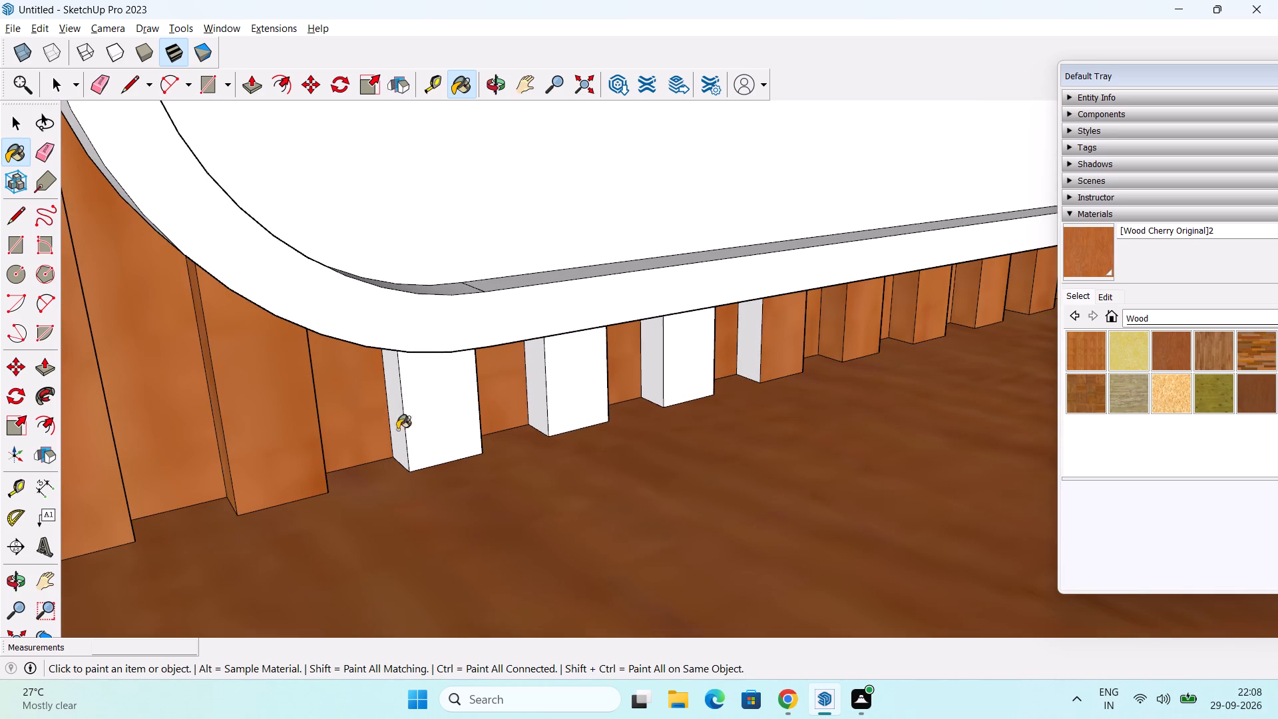
click(398, 417)
click(558, 395)
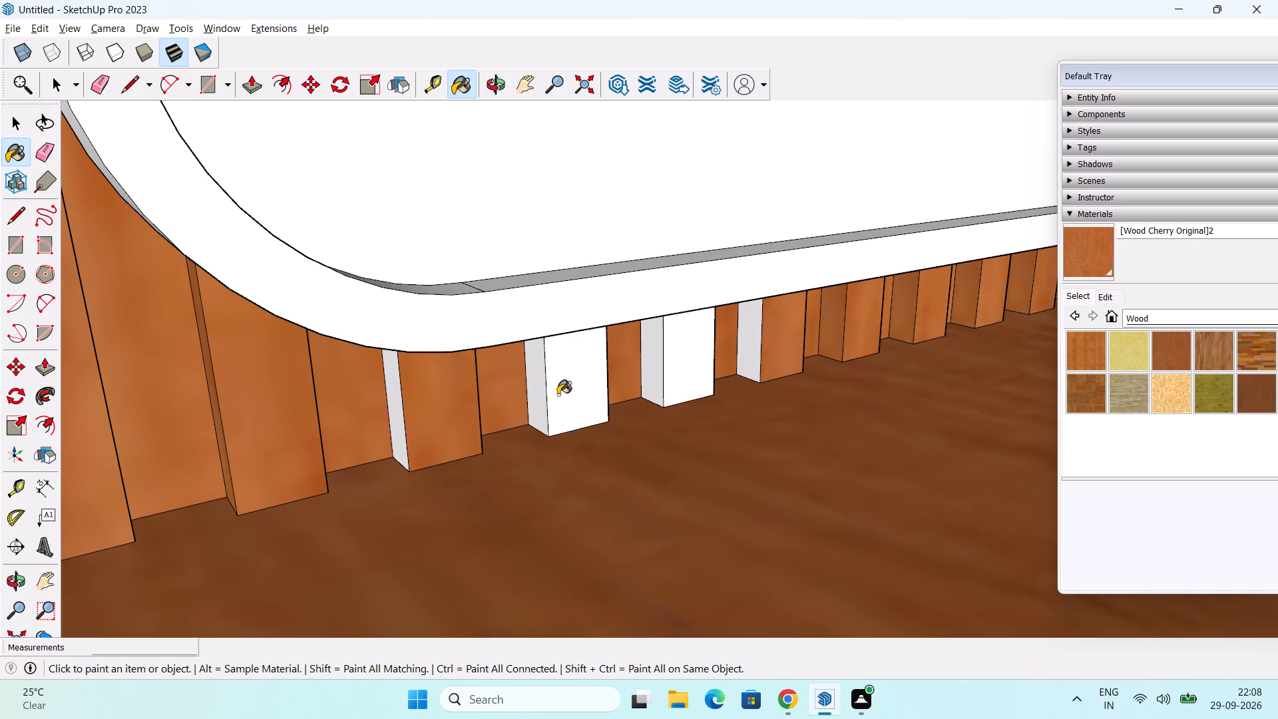
click(539, 389)
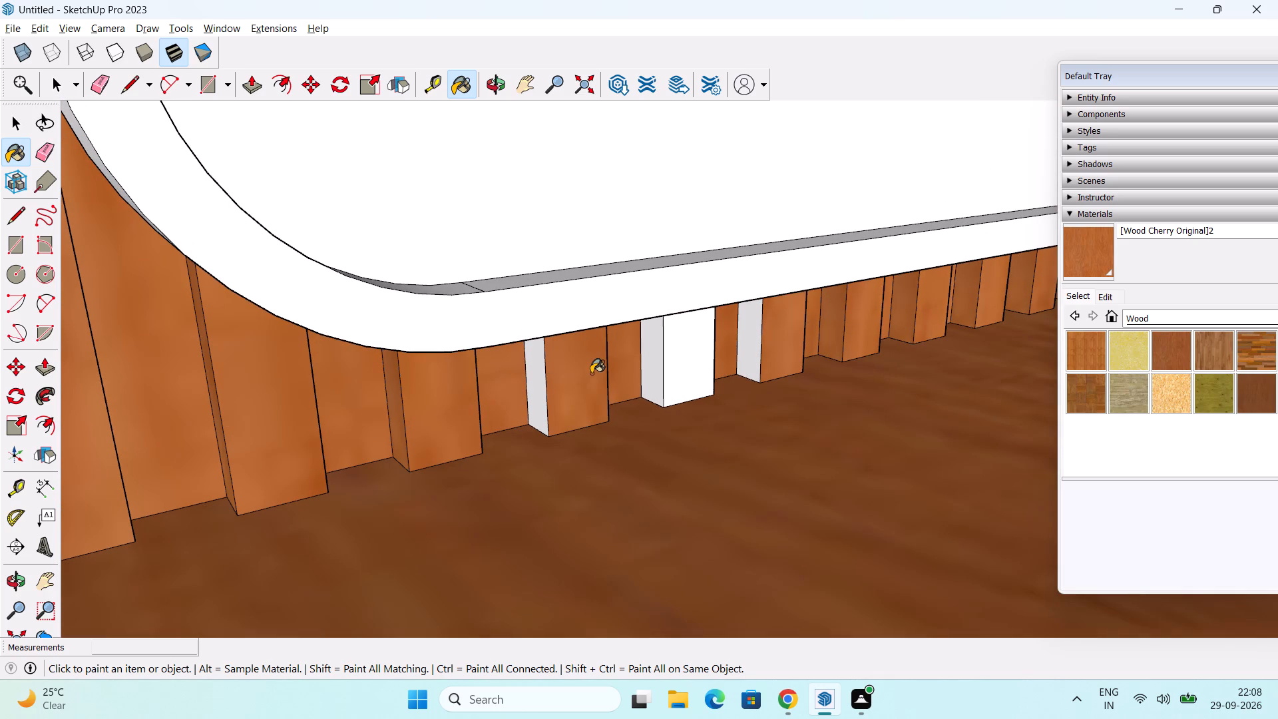
click(657, 366)
click(692, 356)
click(755, 340)
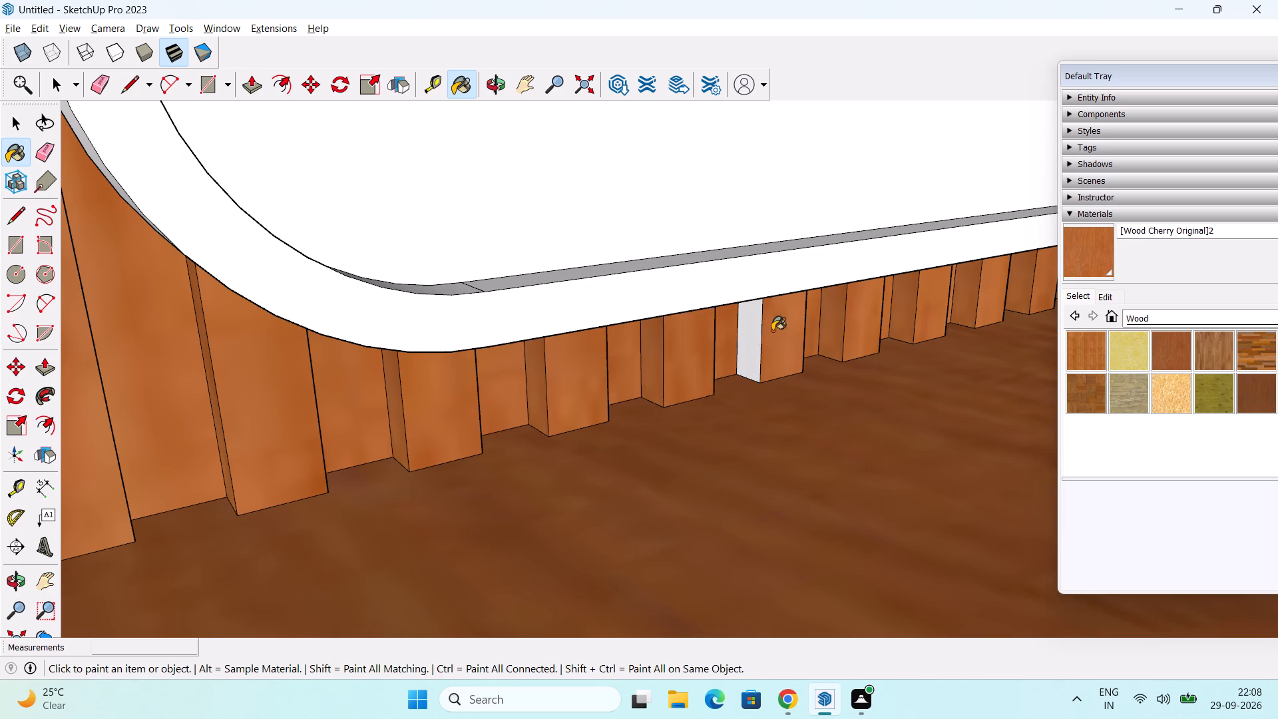
Paint the last two white slat side faces between the open shelves and the mirror in the same cherry.
scroll(794, 325, down, 3)
scroll(813, 381, down, 4)
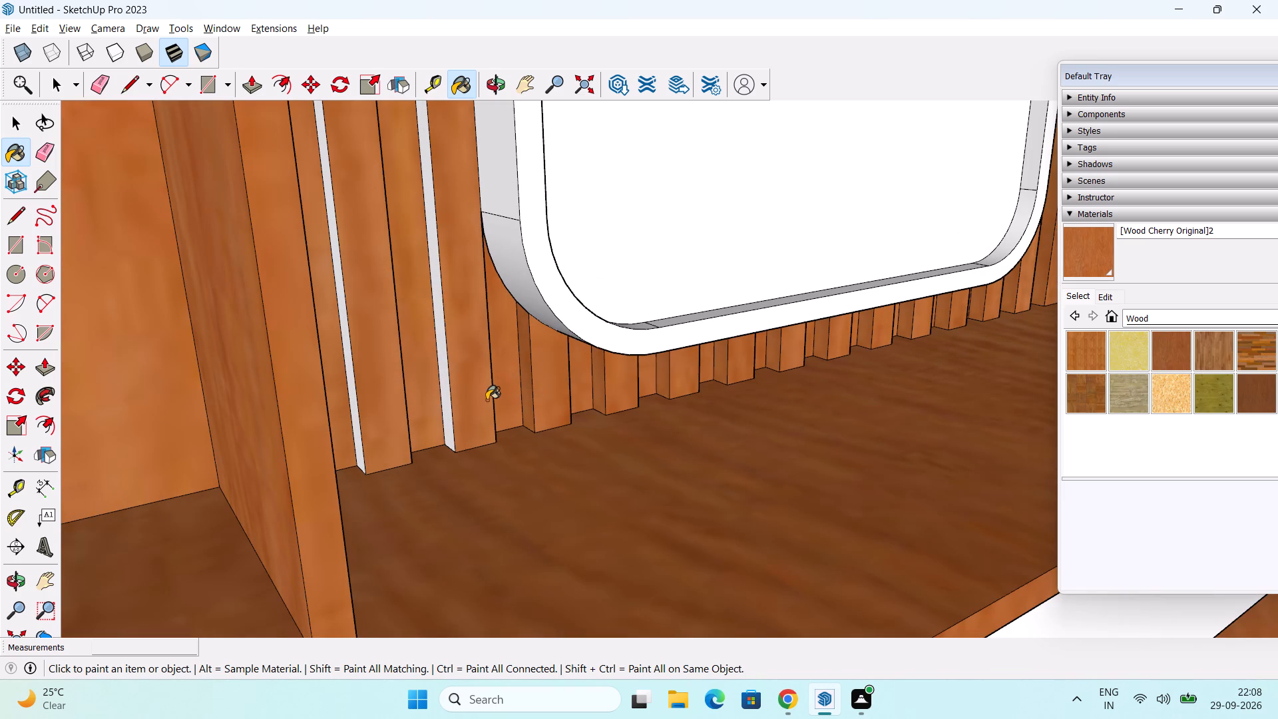
click(487, 403)
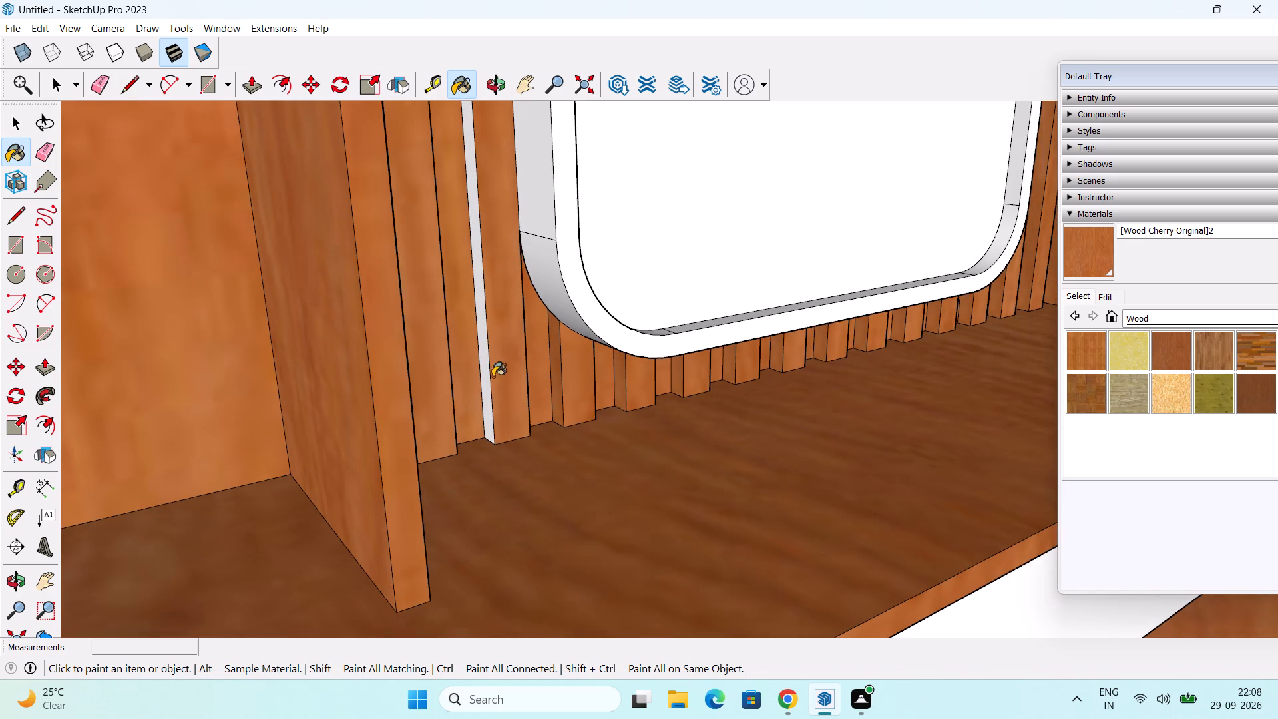
middle_drag(493, 373, 433, 384)
scroll(414, 380, up, 8)
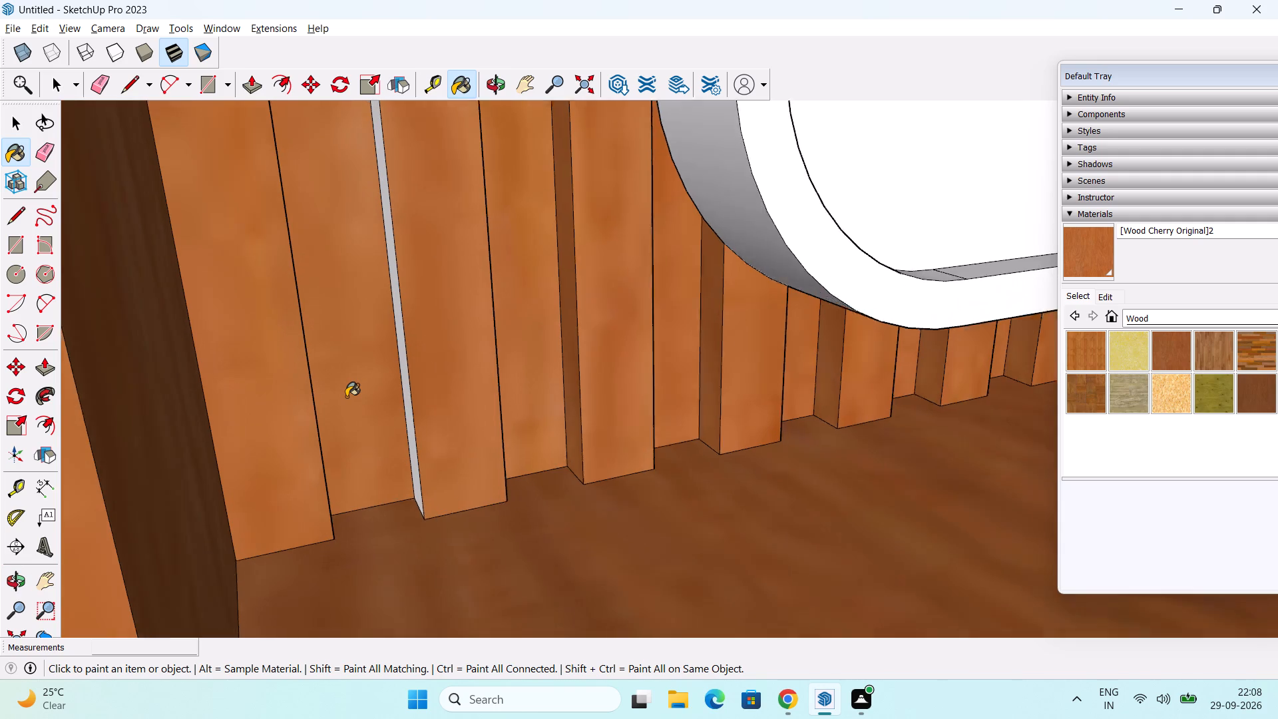
scroll(346, 397, up, 4)
middle_drag(346, 397, 376, 379)
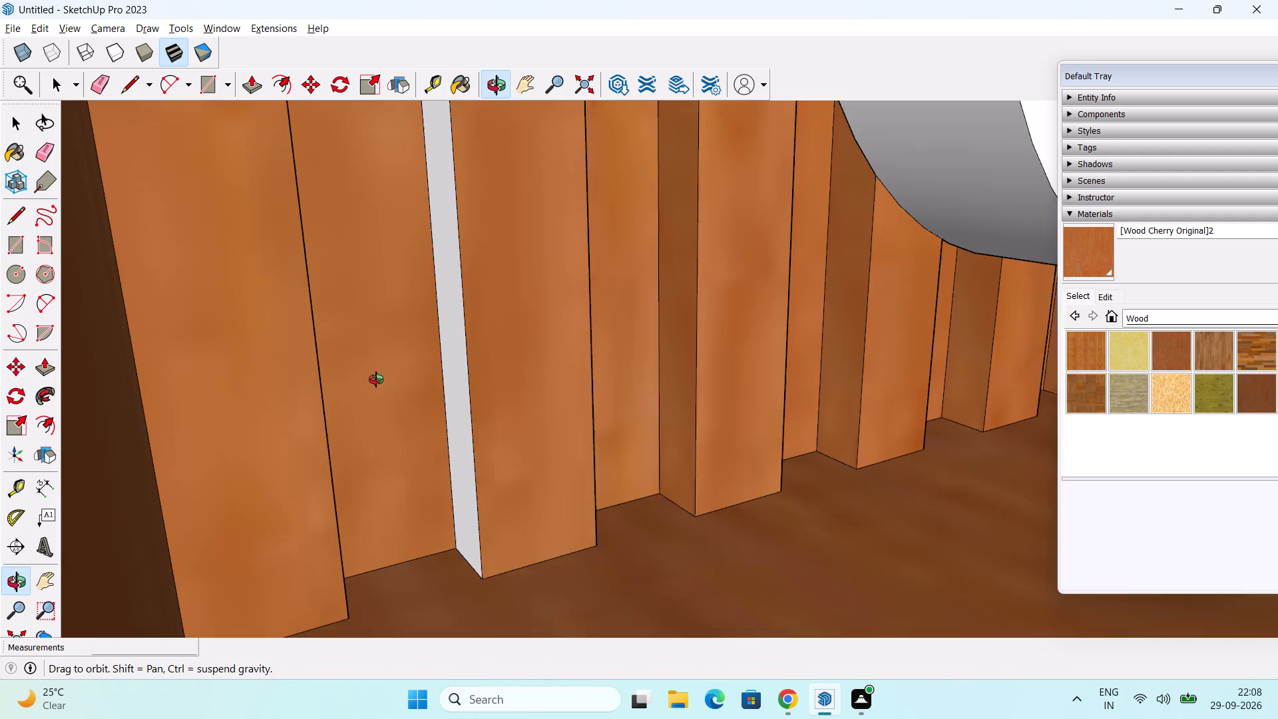
middle_drag(376, 379, 345, 382)
click(435, 385)
scroll(476, 356, down, 6)
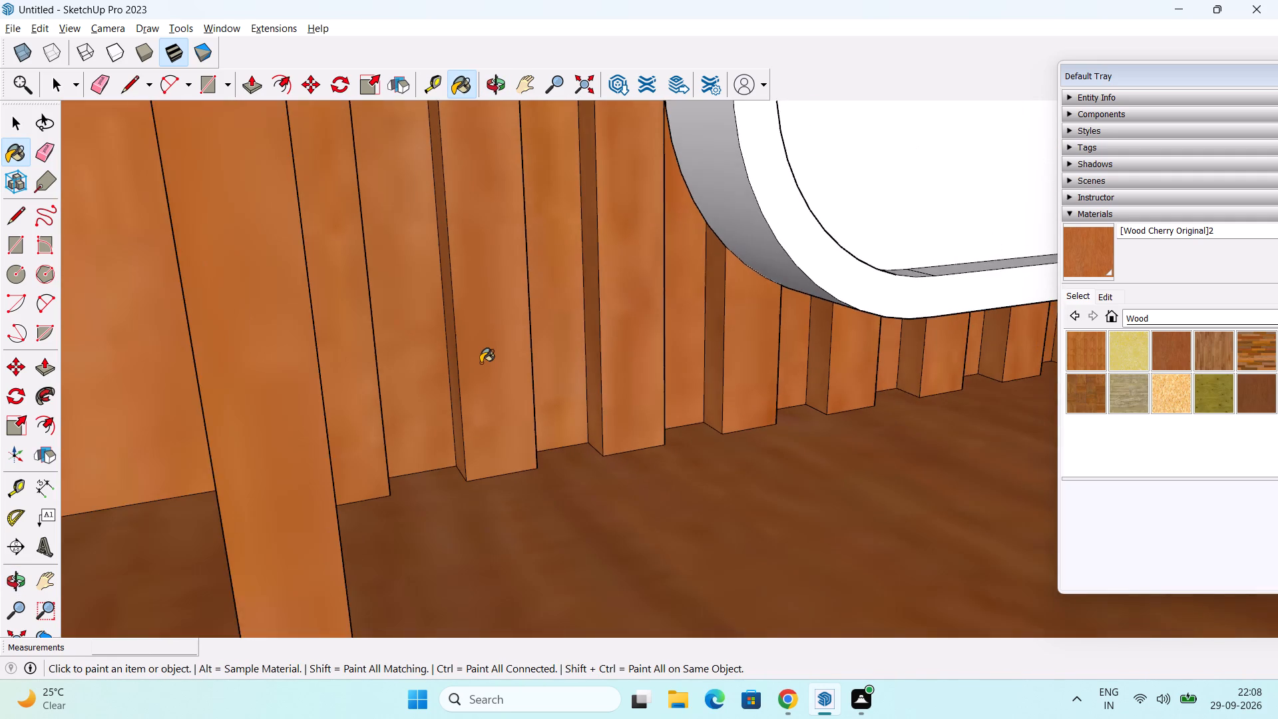
Check the whole wardrobe and the mirror niche for surfaces that still need a material.
scroll(481, 363, down, 10)
scroll(479, 363, down, 12)
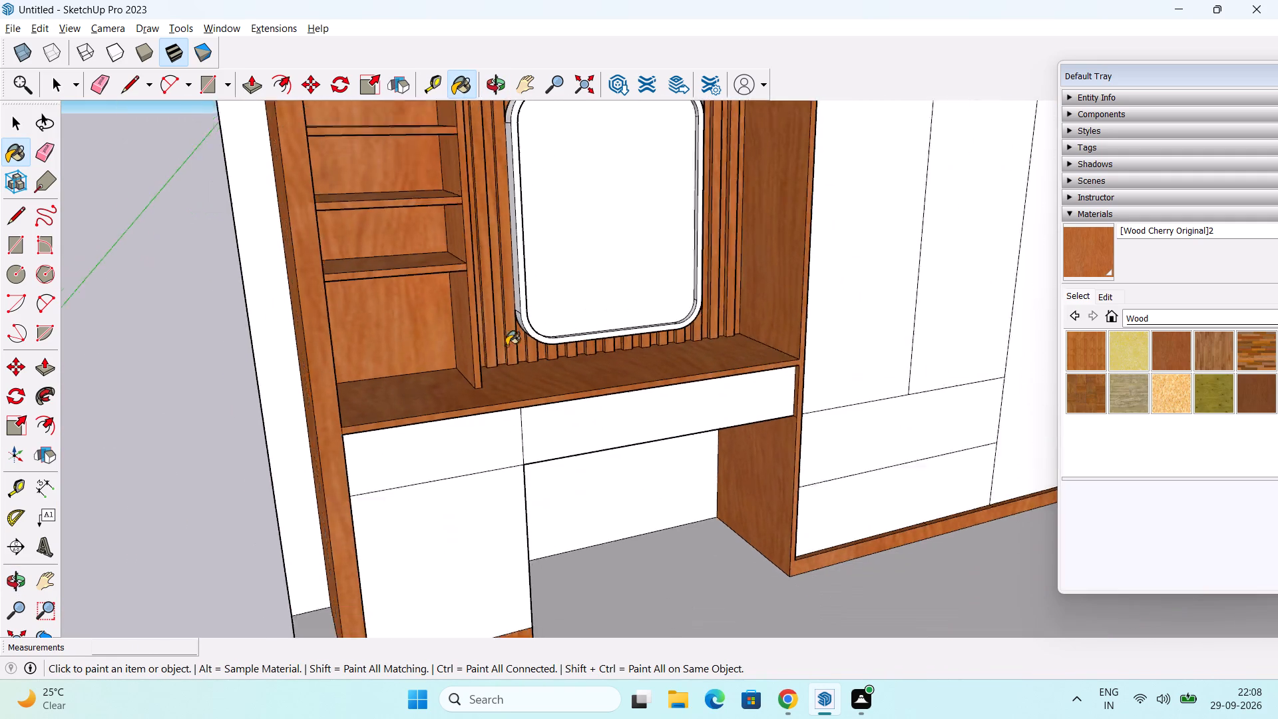
scroll(507, 346, down, 2)
middle_drag(529, 361, 409, 301)
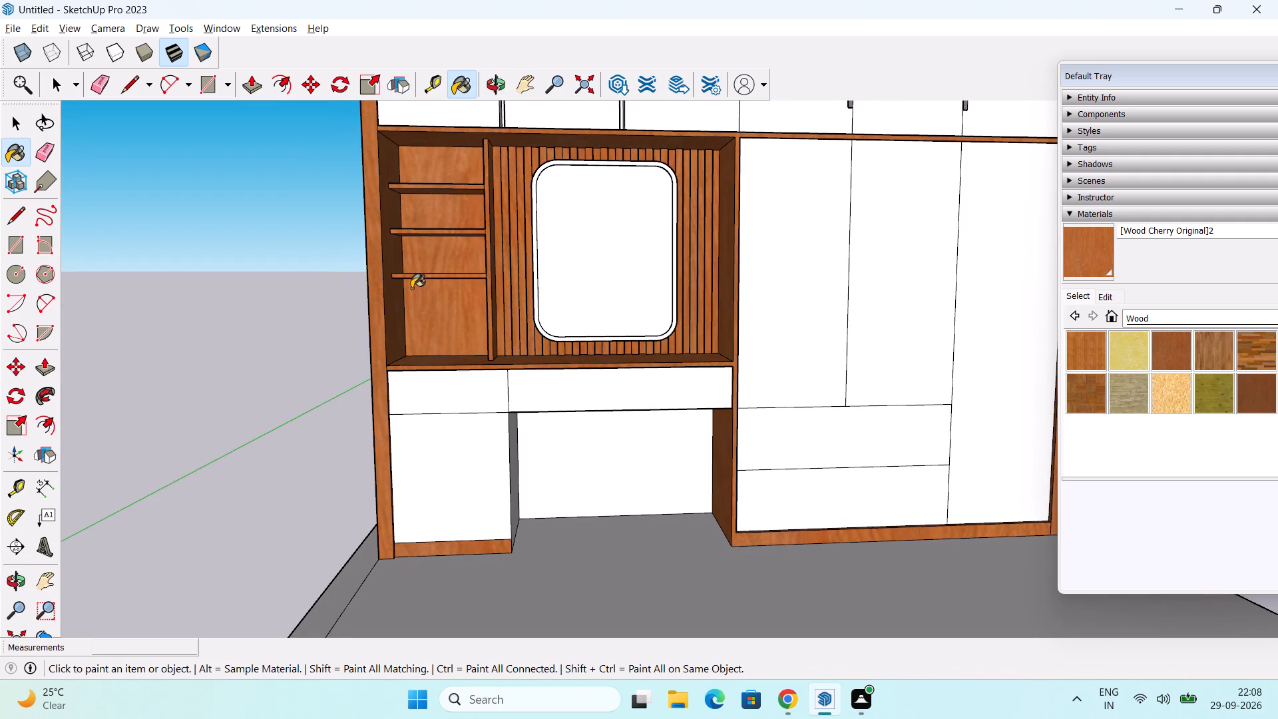
scroll(502, 194, down, 3)
scroll(592, 294, down, 4)
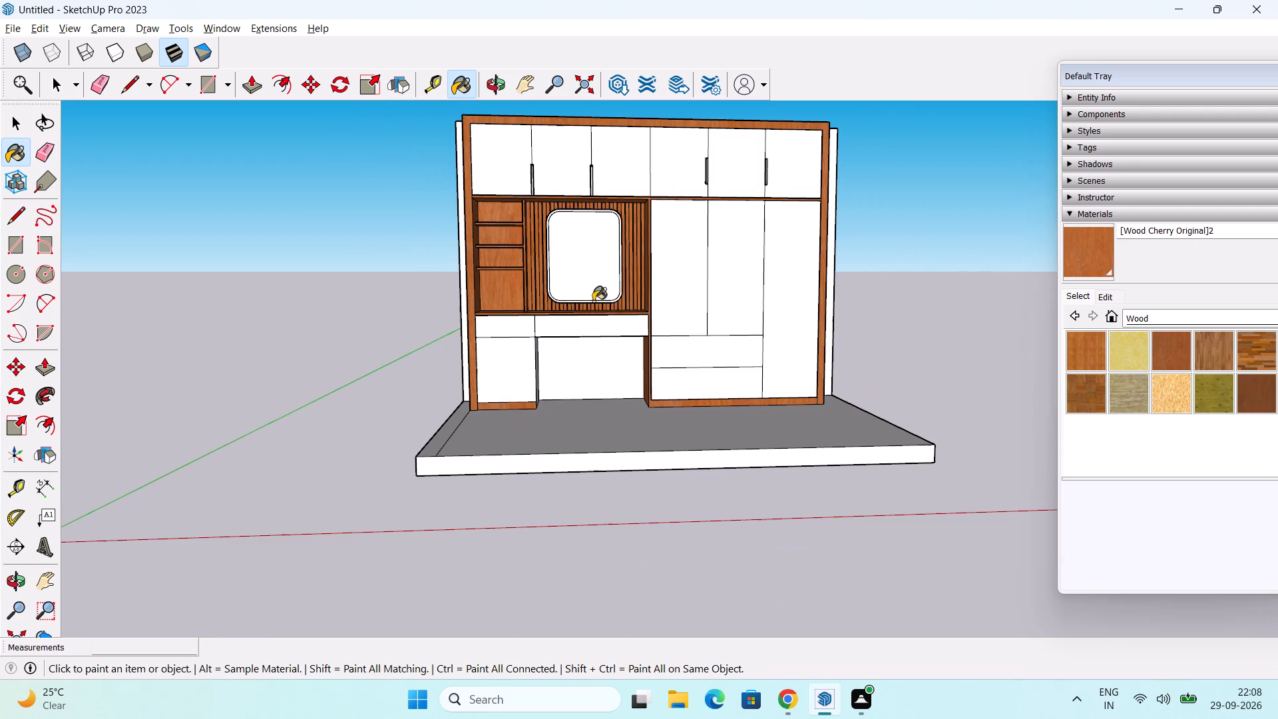
shift+middle_drag(684, 294, 491, 414)
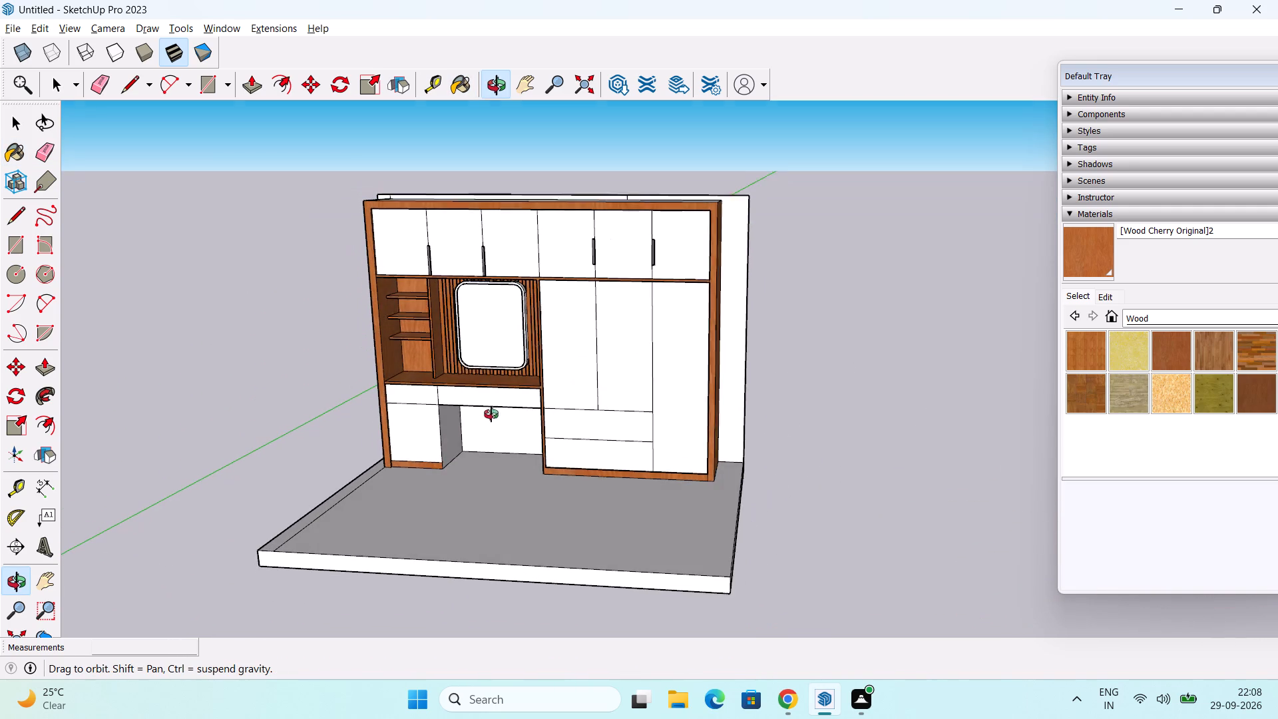
shift+middle_drag(491, 414, 488, 416)
scroll(490, 358, up, 8)
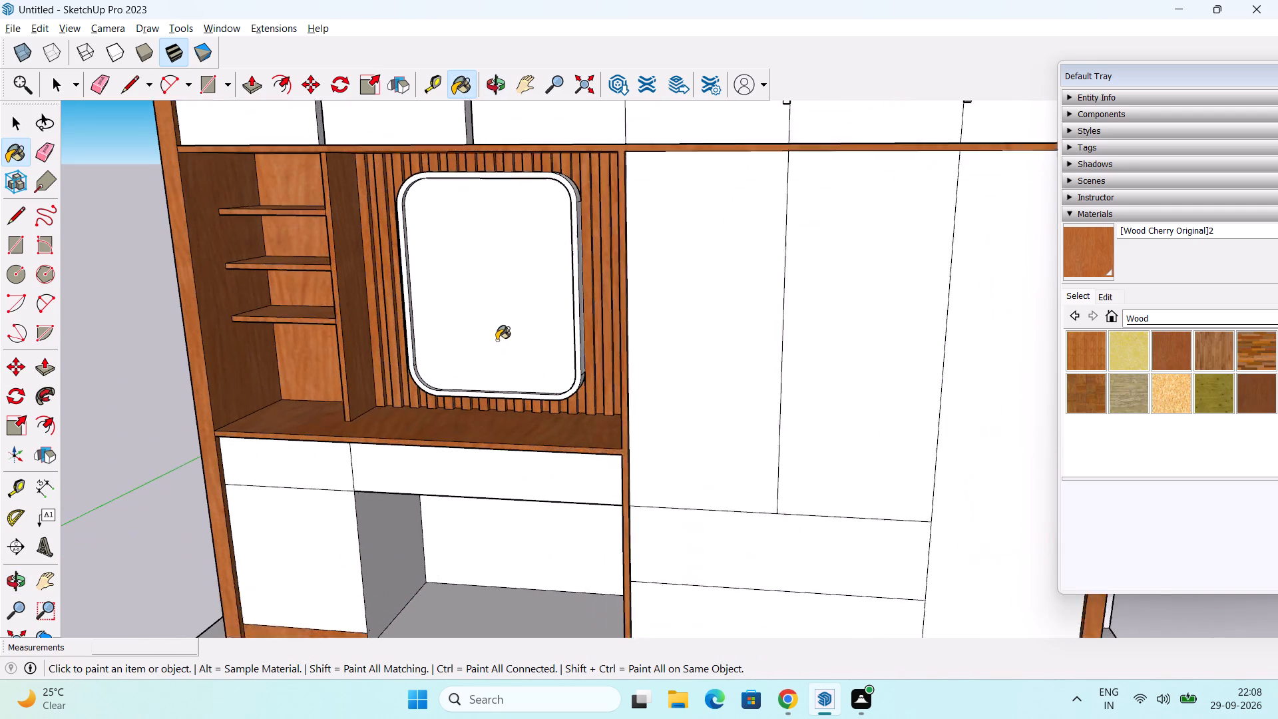
scroll(497, 340, up, 2)
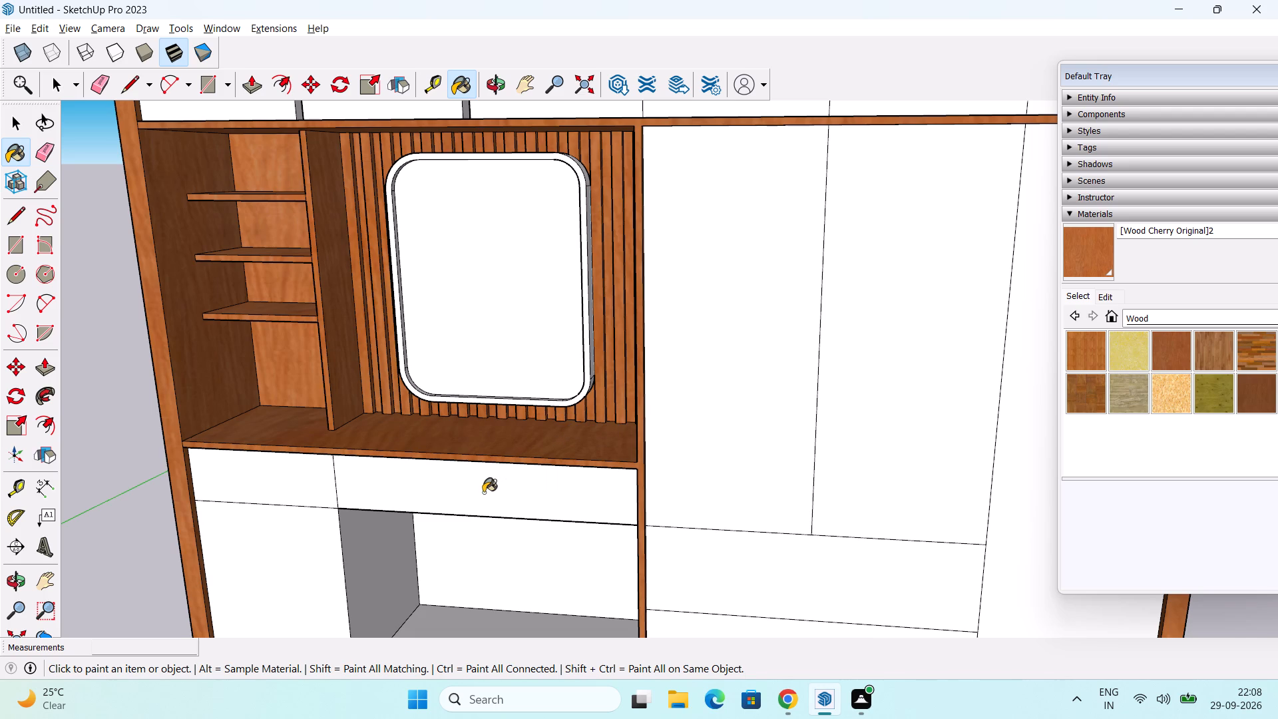
scroll(327, 371, down, 2)
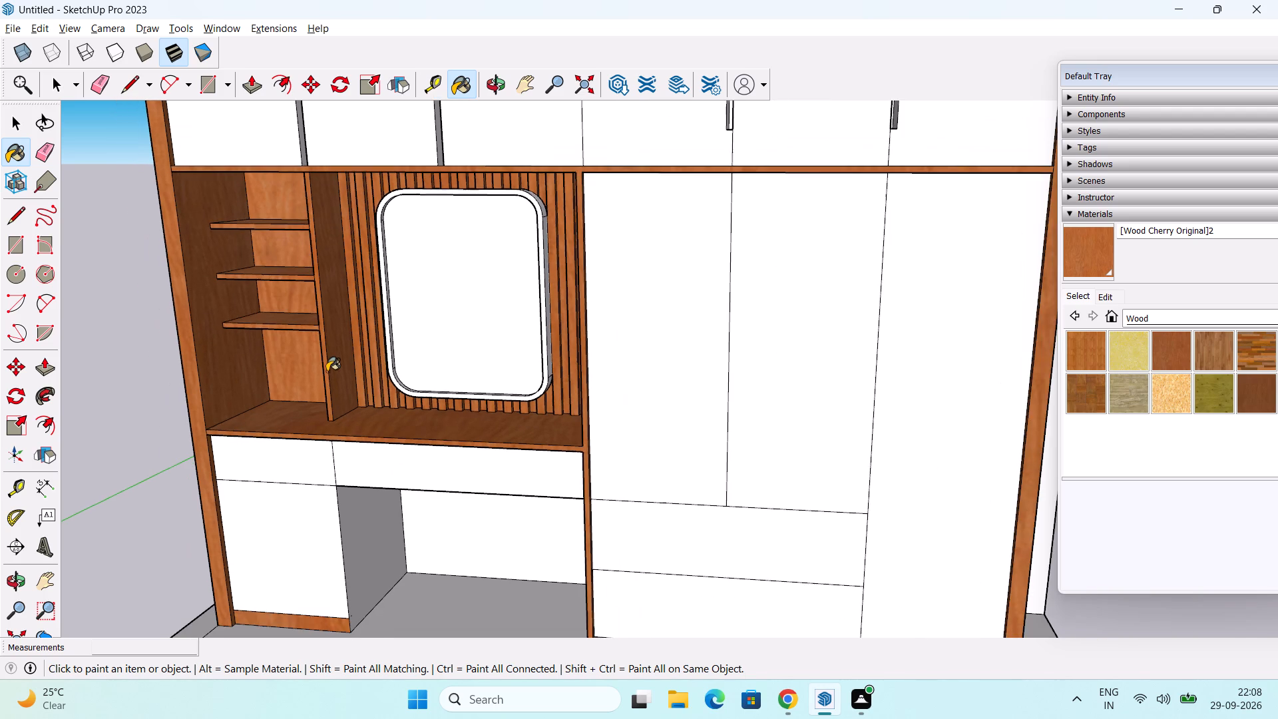
scroll(327, 371, down, 2)
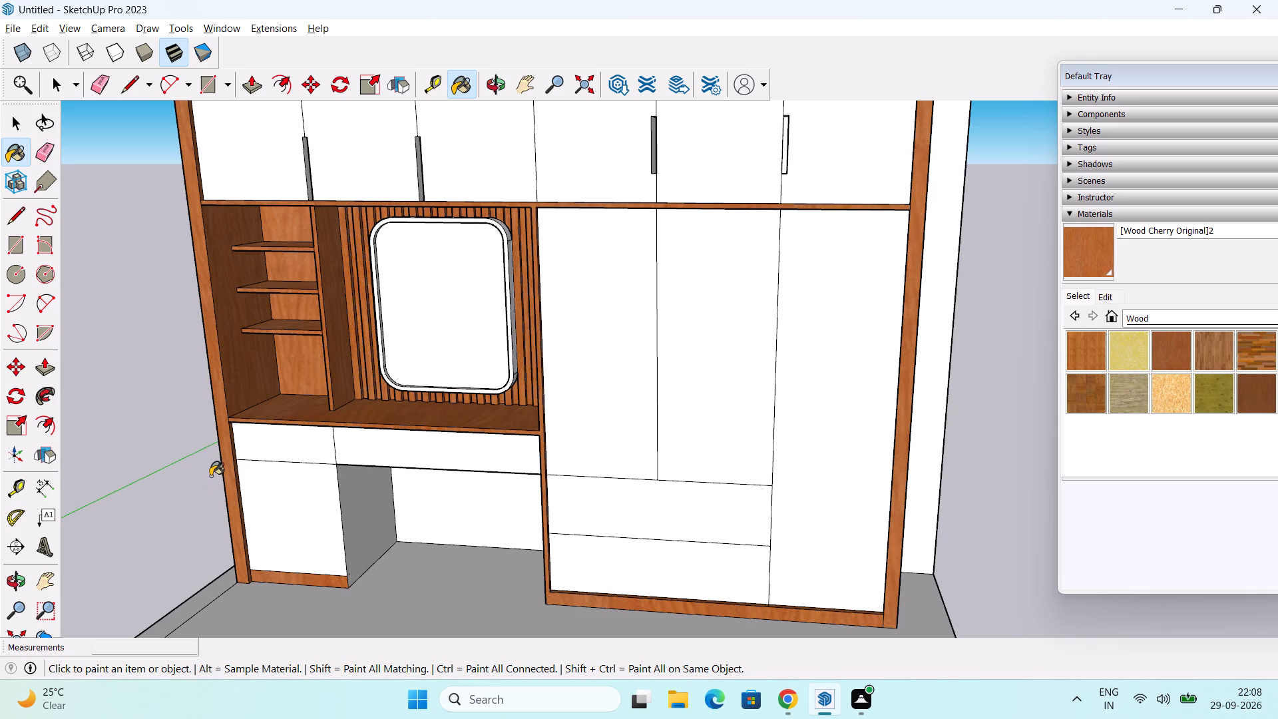
Examine the dressing table's drawer fronts, cabinet door and knee space below the countertop up close.
key(space)
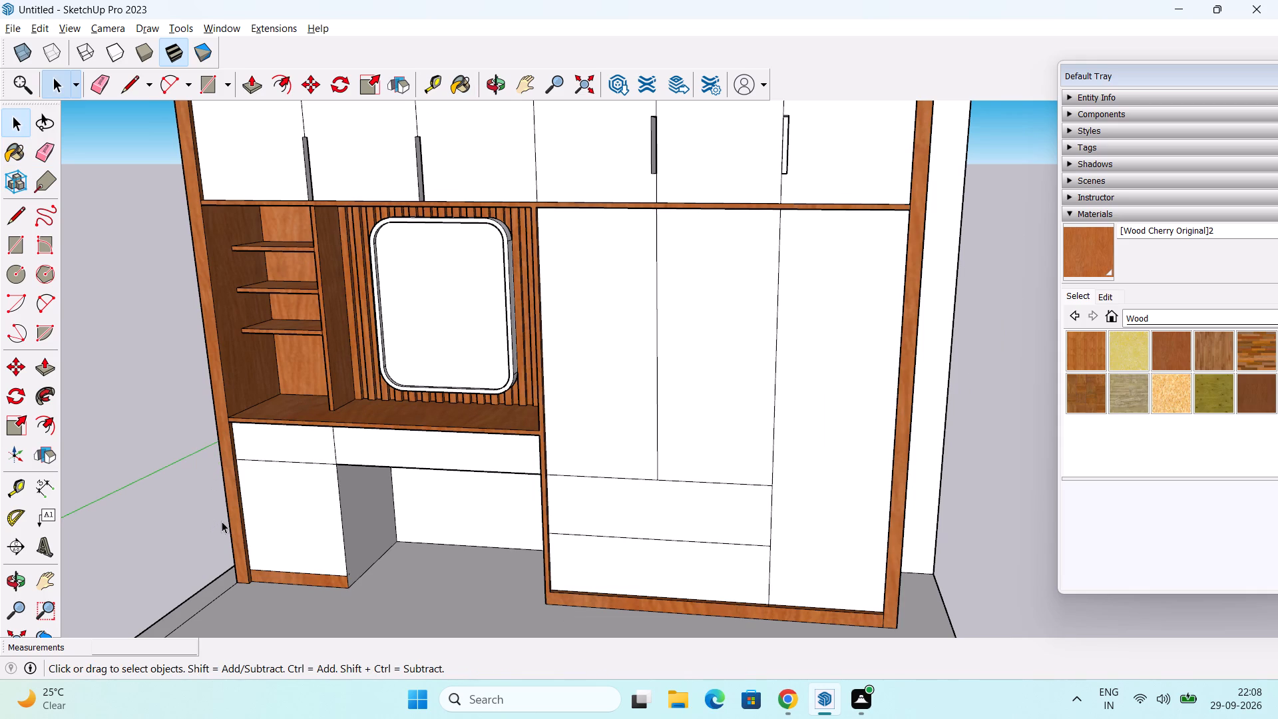
shift+middle_drag(222, 521, 326, 452)
scroll(369, 406, up, 5)
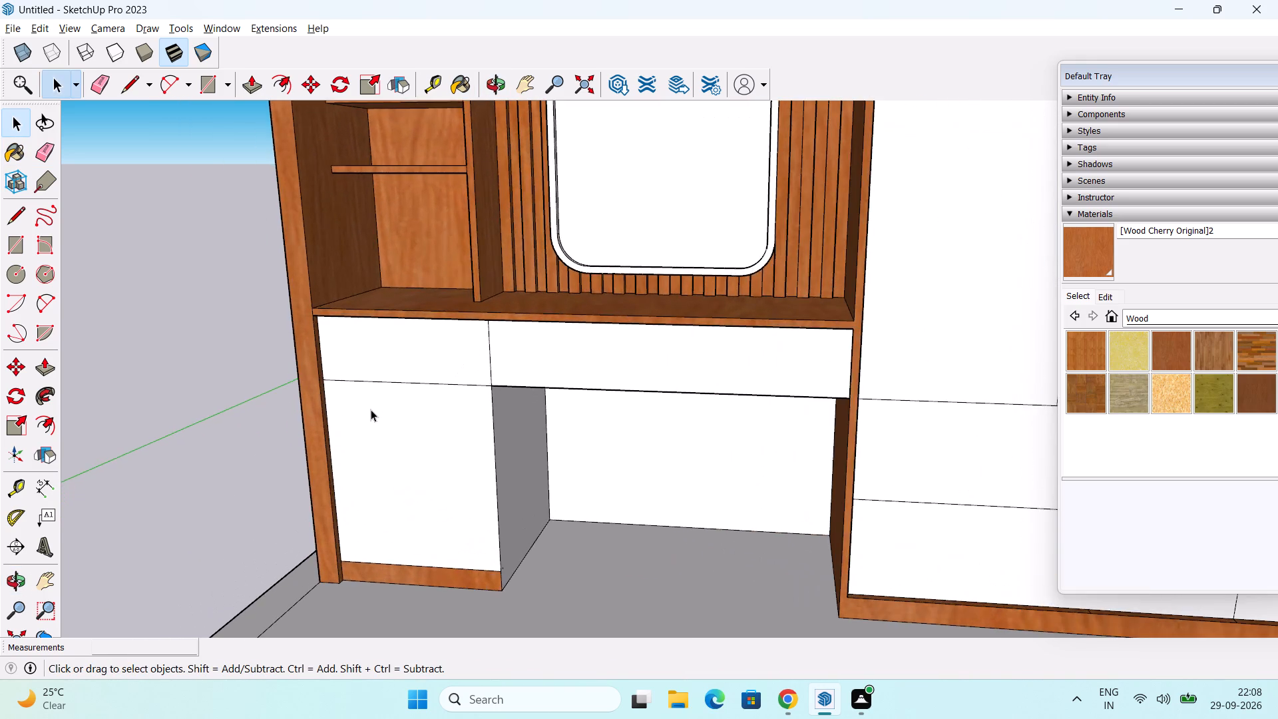
middle_drag(371, 409, 433, 323)
scroll(373, 311, up, 5)
middle_drag(373, 304, 392, 266)
scroll(373, 304, up, 1)
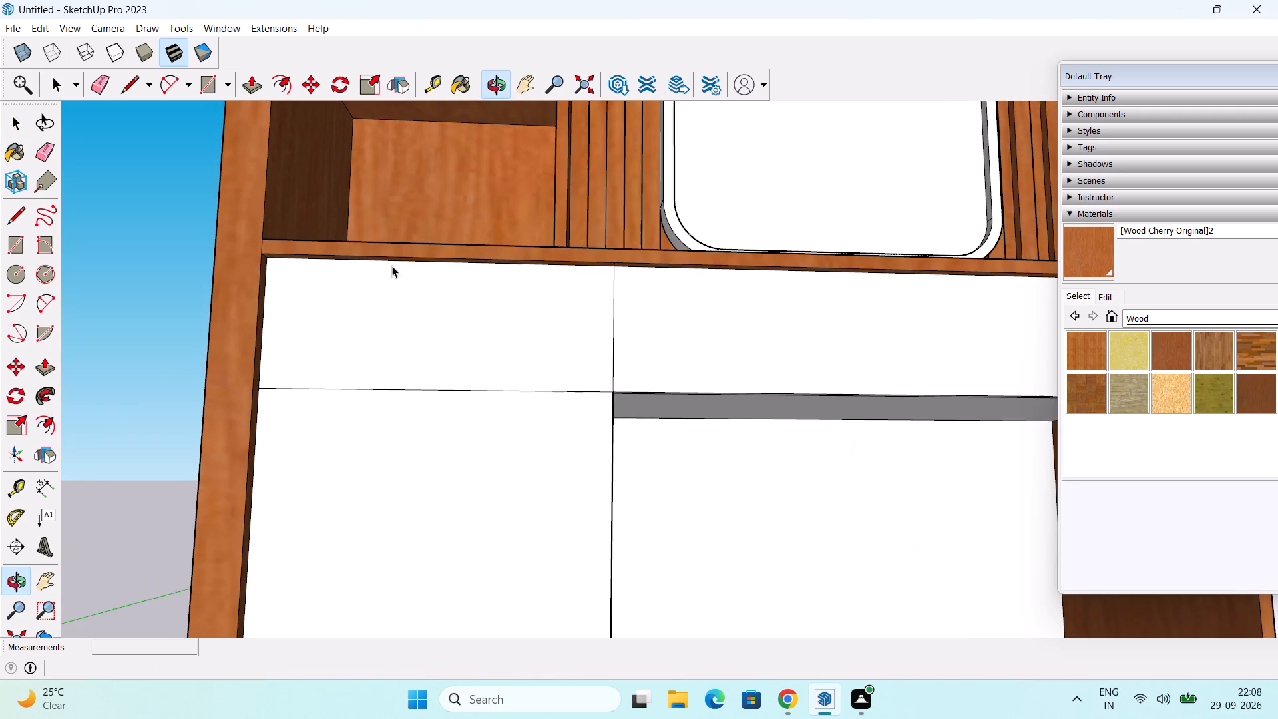
middle_drag(405, 372, 433, 324)
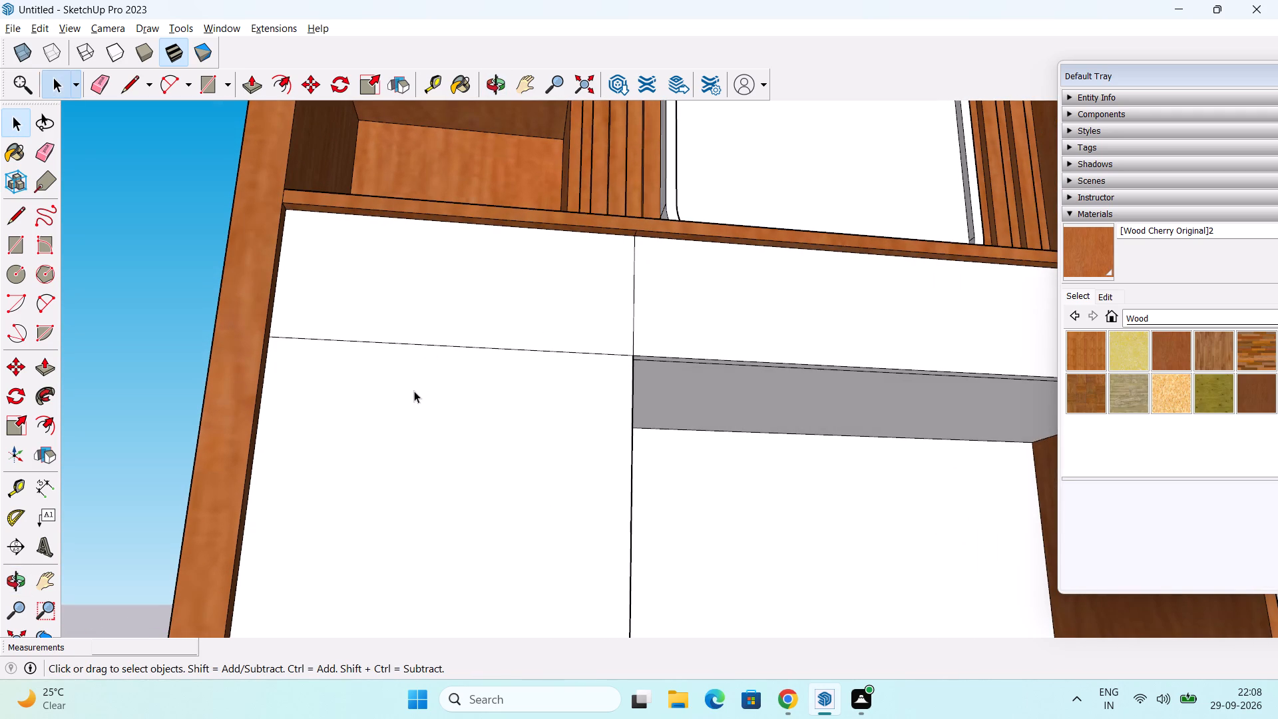
scroll(385, 449, down, 2)
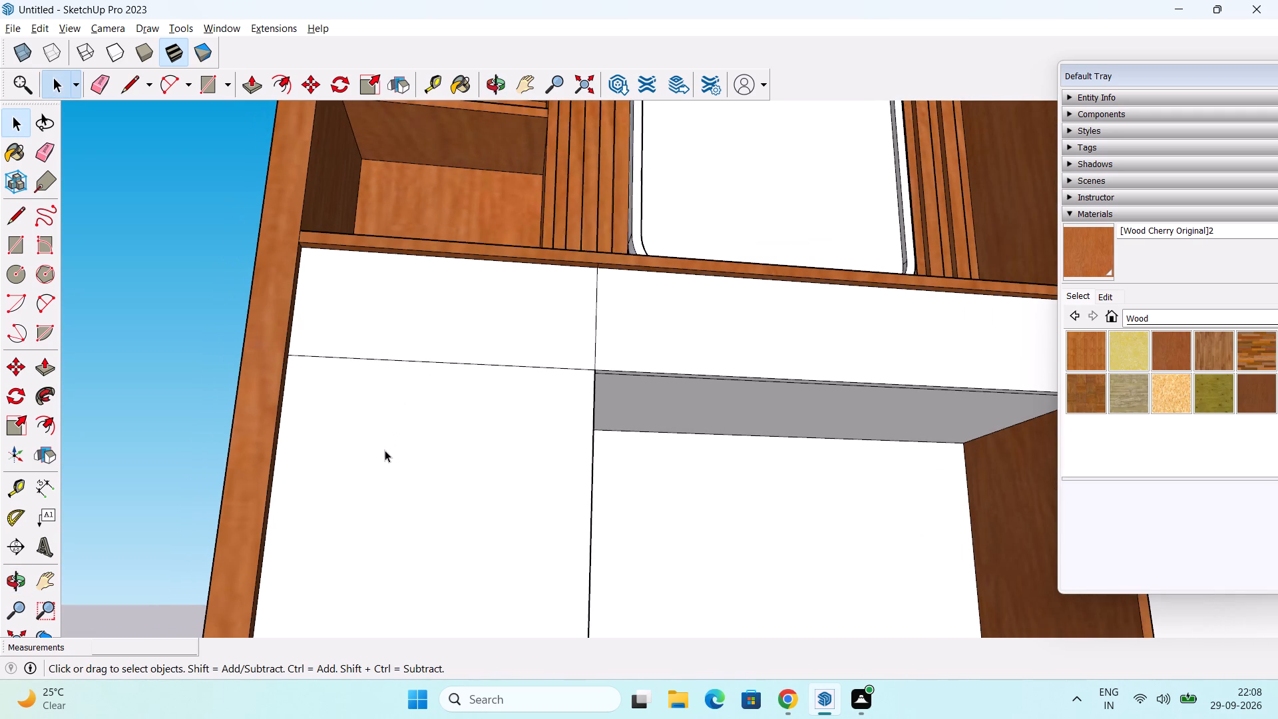
scroll(385, 450, down, 1)
middle_drag(385, 451, 280, 495)
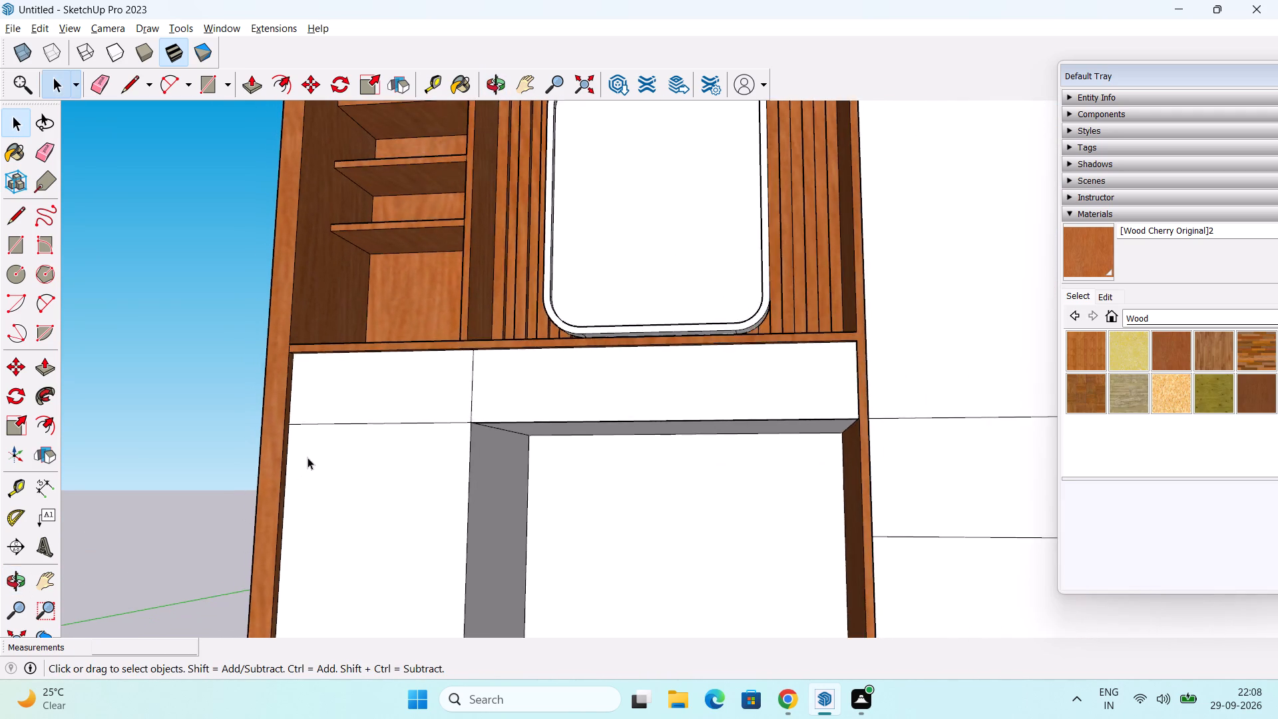
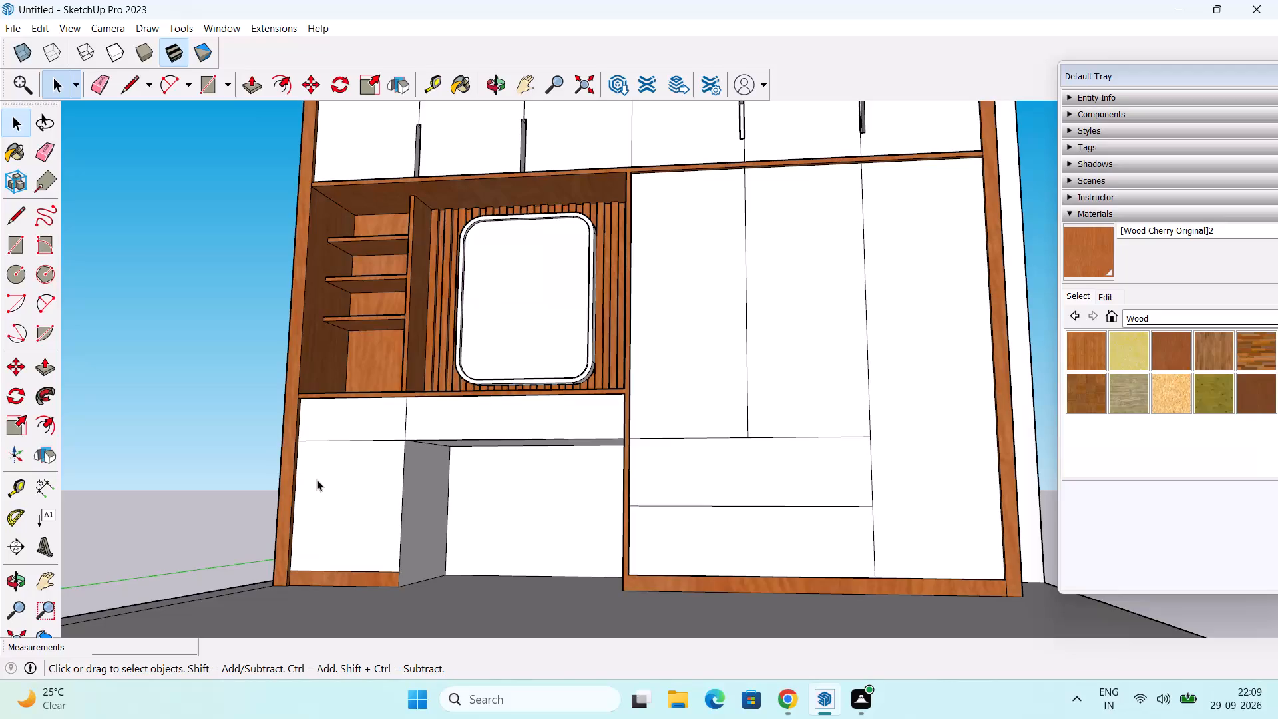
Draw a vertical 3" line across the tall wardrobe's plinth, continuing the middle frame post's edge down to the floor.
middle_drag(413, 584, 231, 623)
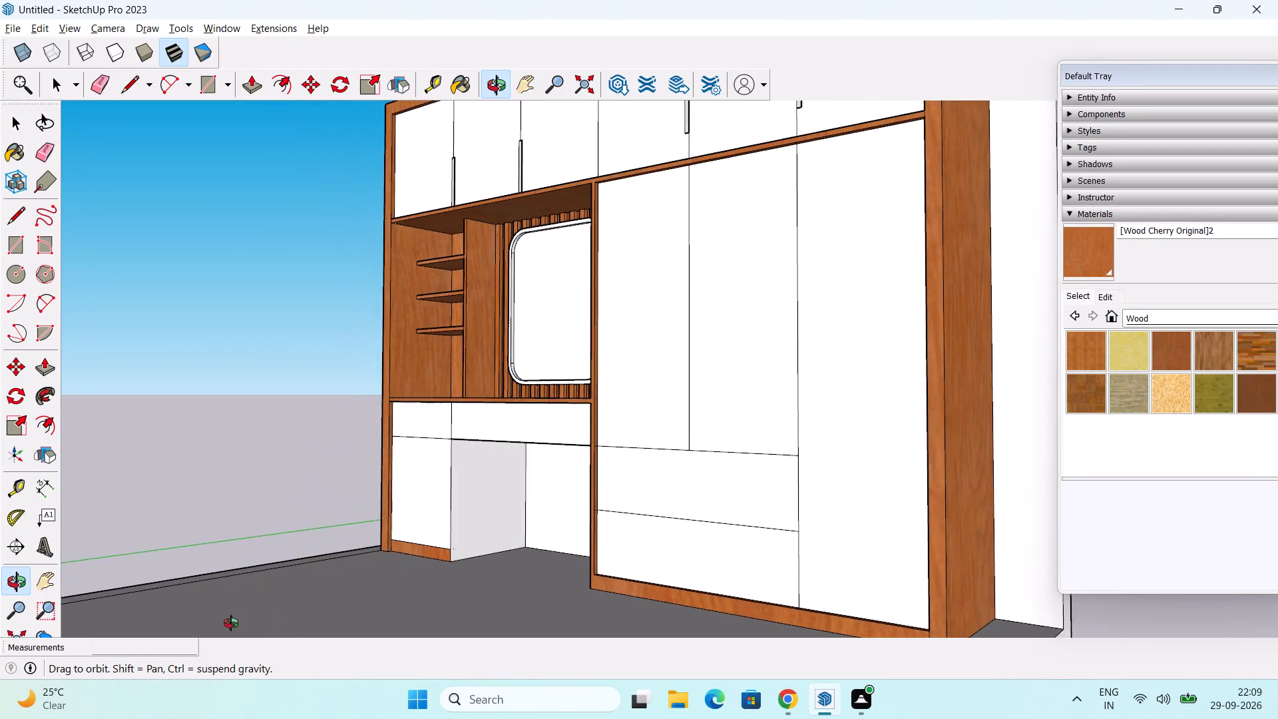
middle_drag(231, 623, 216, 624)
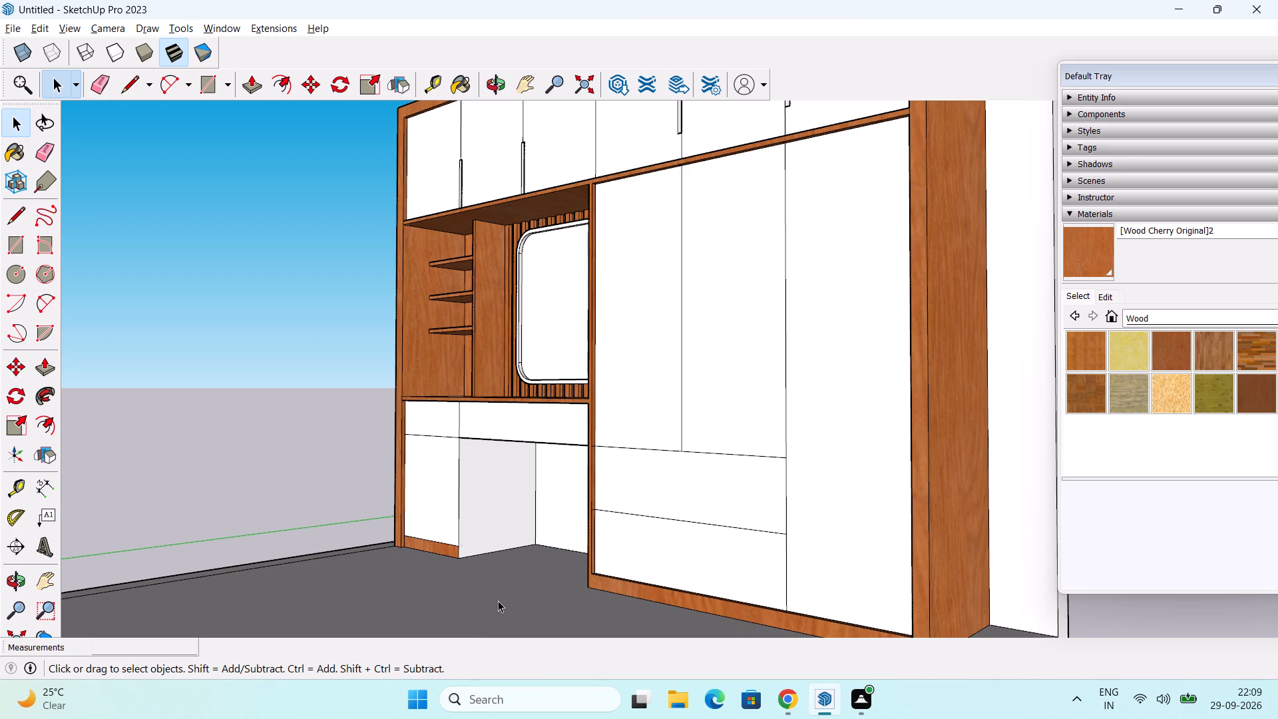
middle_drag(498, 593, 394, 517)
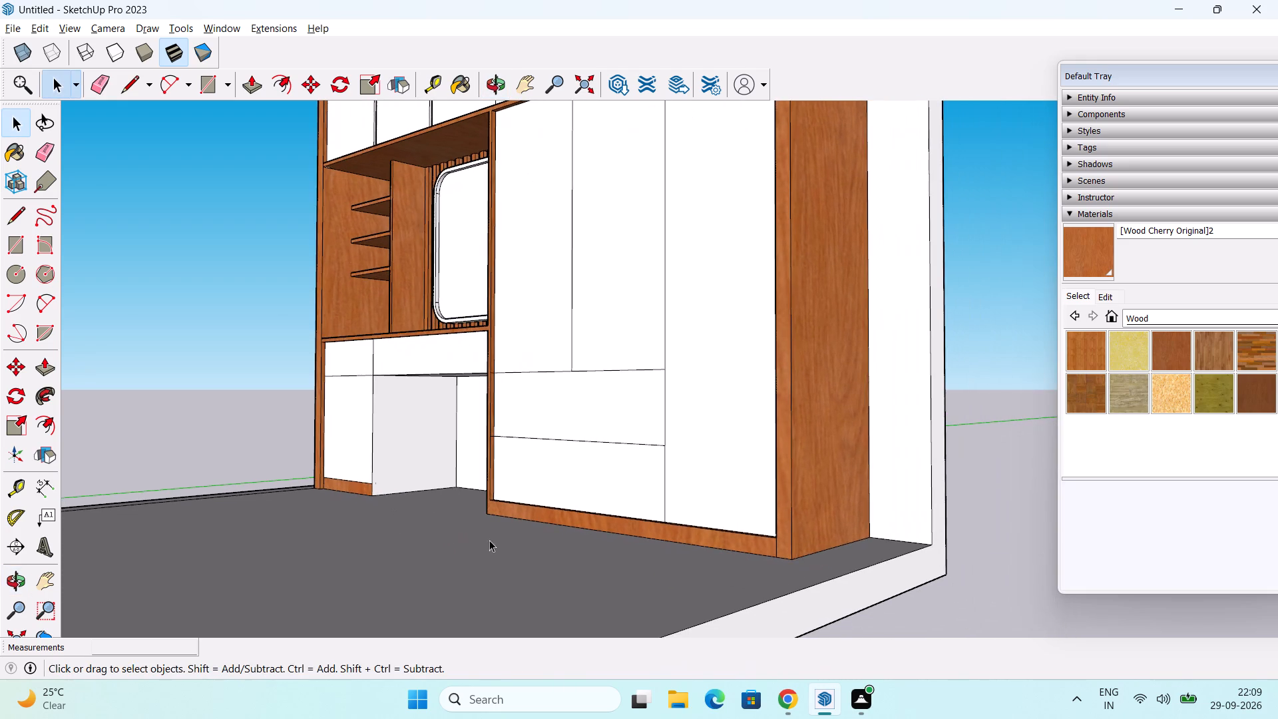
middle_drag(516, 541, 546, 562)
scroll(517, 517, up, 9)
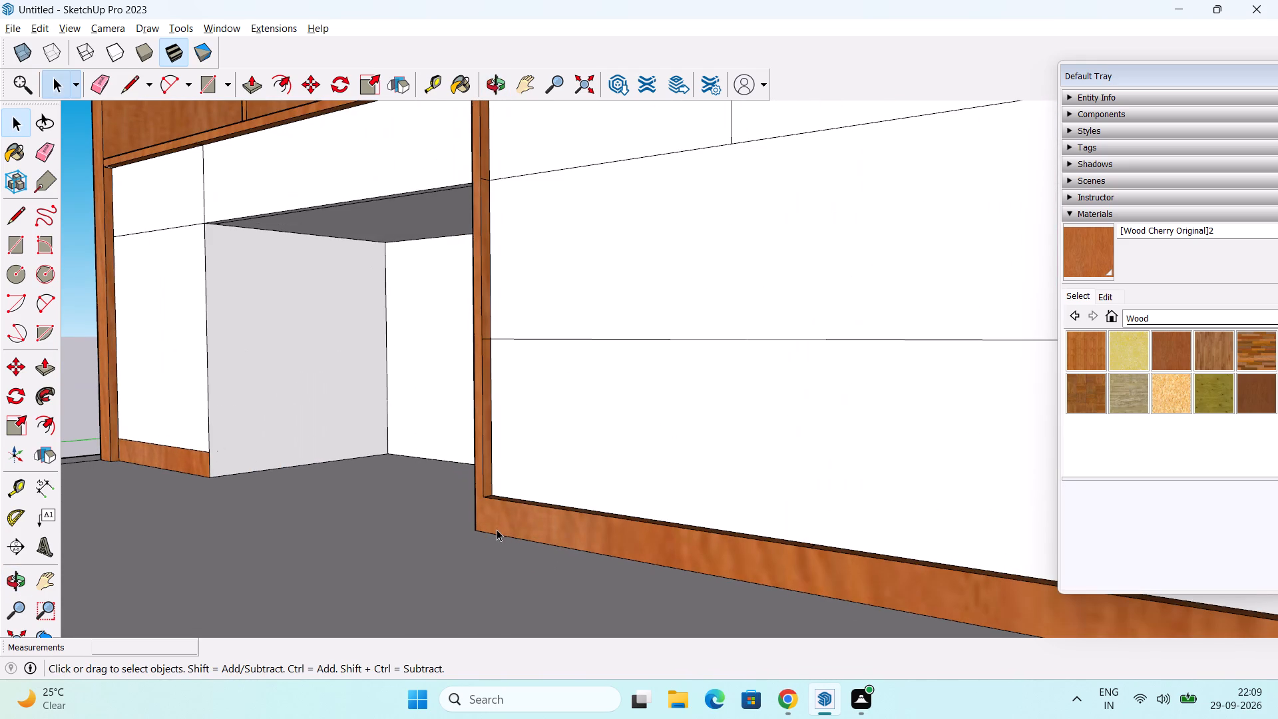
key(l)
click(481, 499)
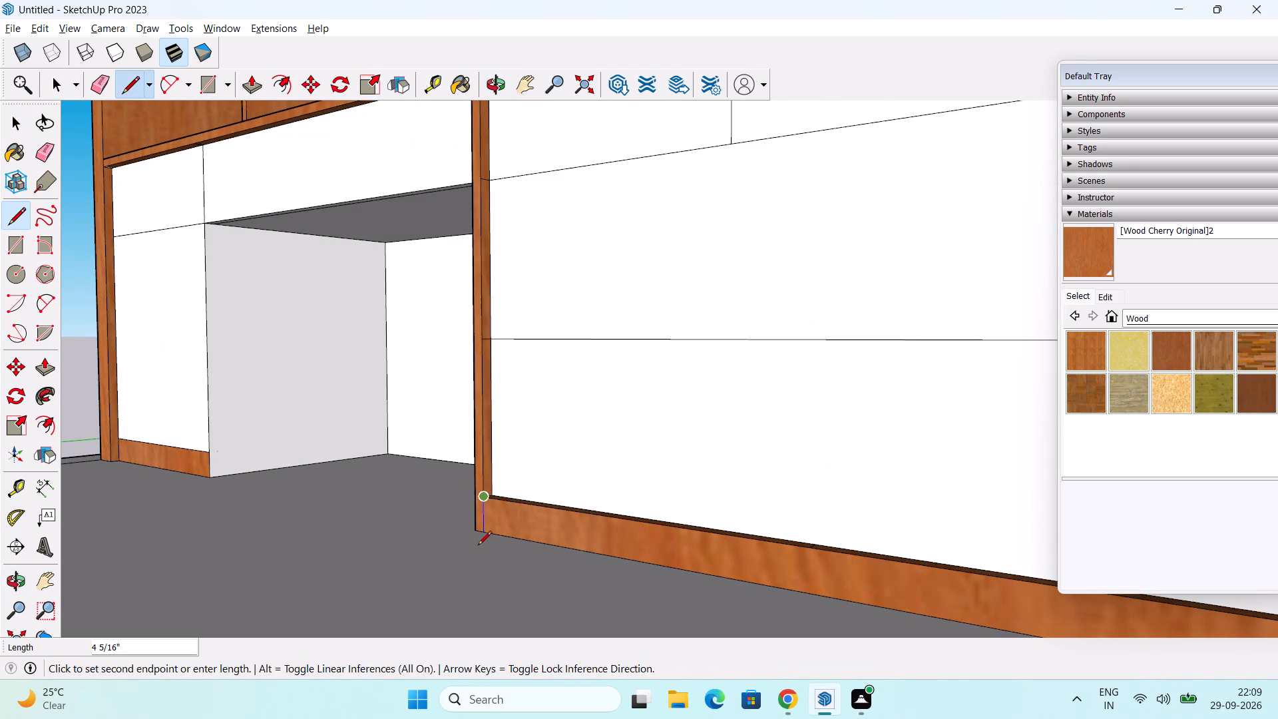
click(480, 537)
key(Escape)
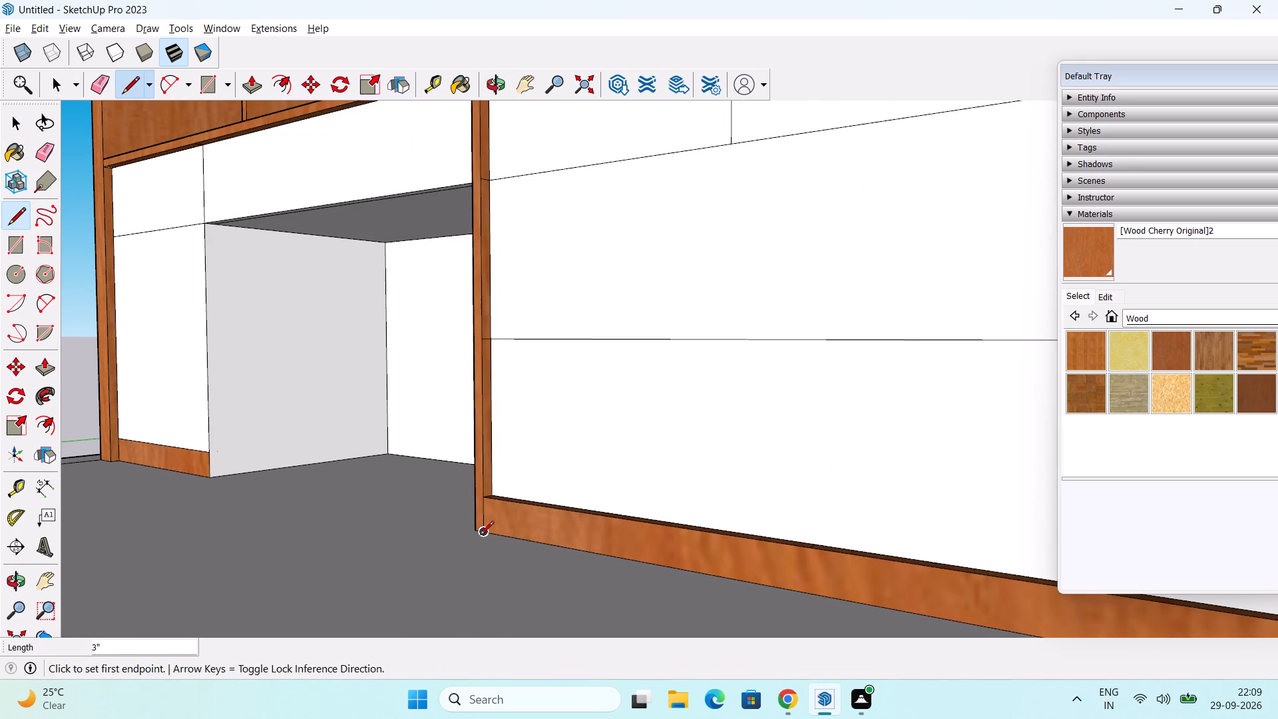
Push the front face of the tall wardrobe's plinth inward 1", behind the frame post.
key(space)
key(p)
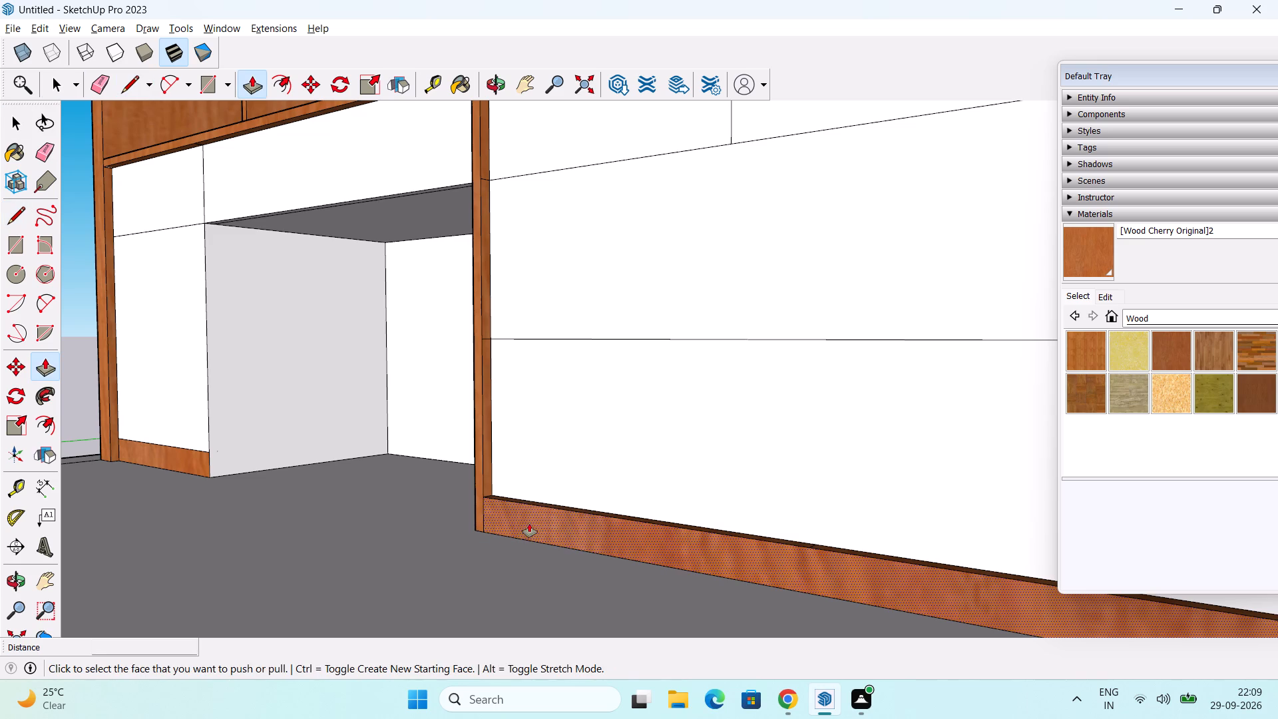
click(532, 523)
click(564, 505)
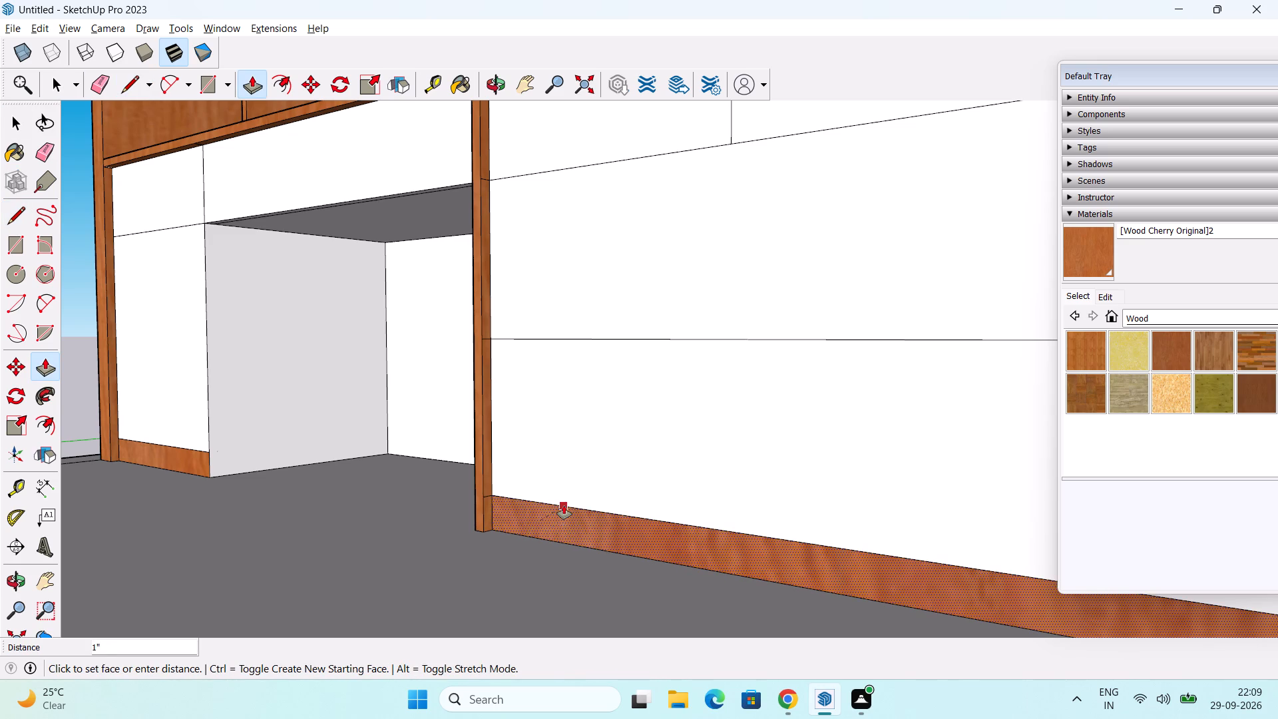
Erase the short leftover edge on the side of the middle frame post, level with the plinth's top.
middle_drag(600, 547, 463, 527)
scroll(463, 509, down, 7)
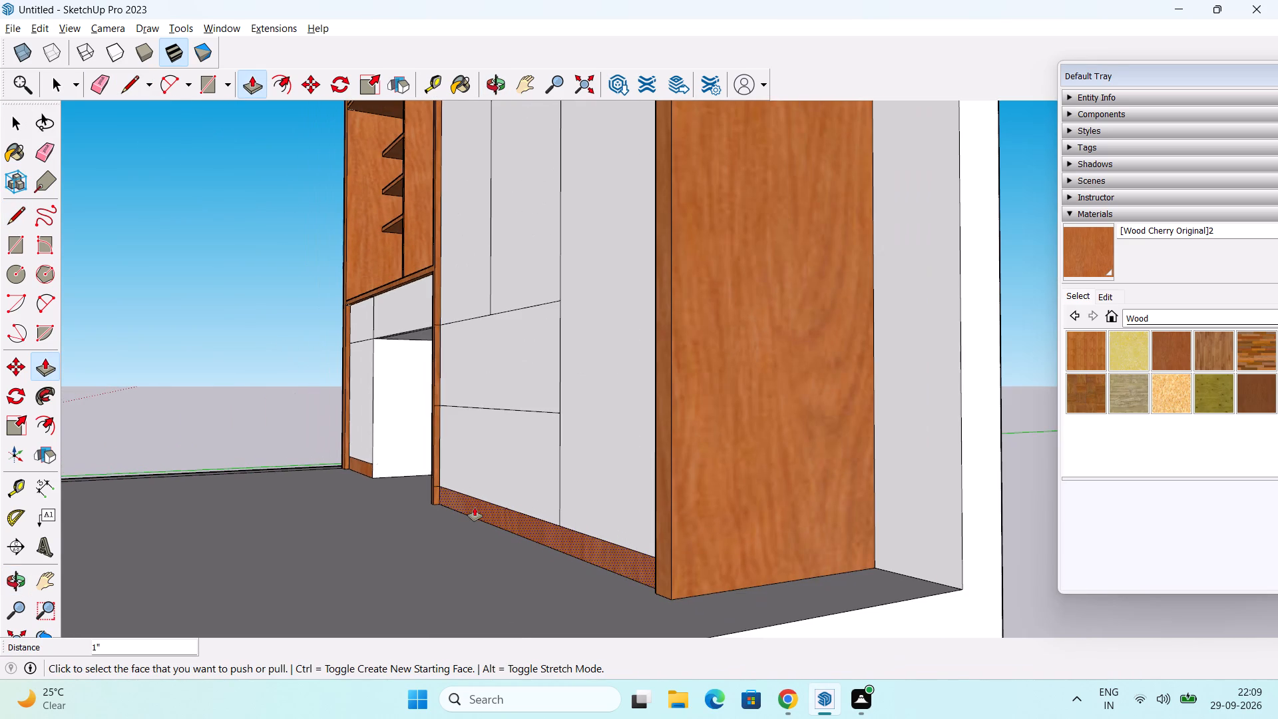
middle_drag(475, 507, 676, 510)
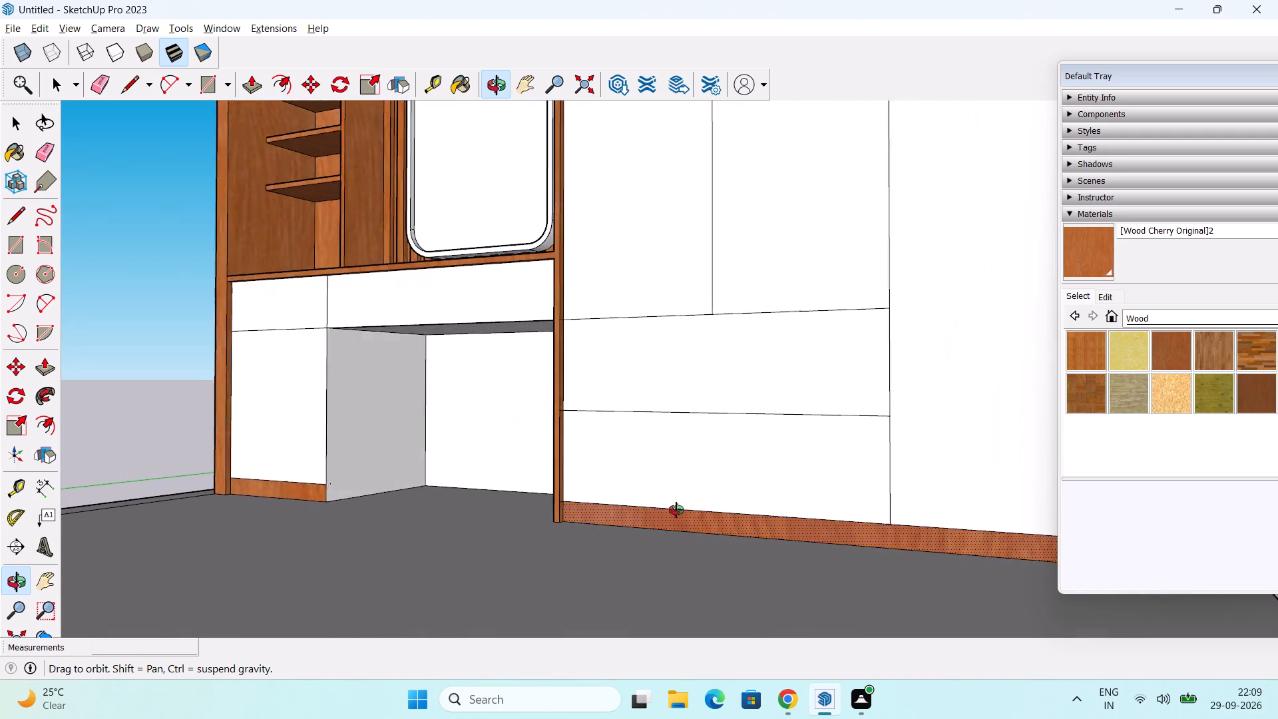
middle_drag(676, 510, 662, 535)
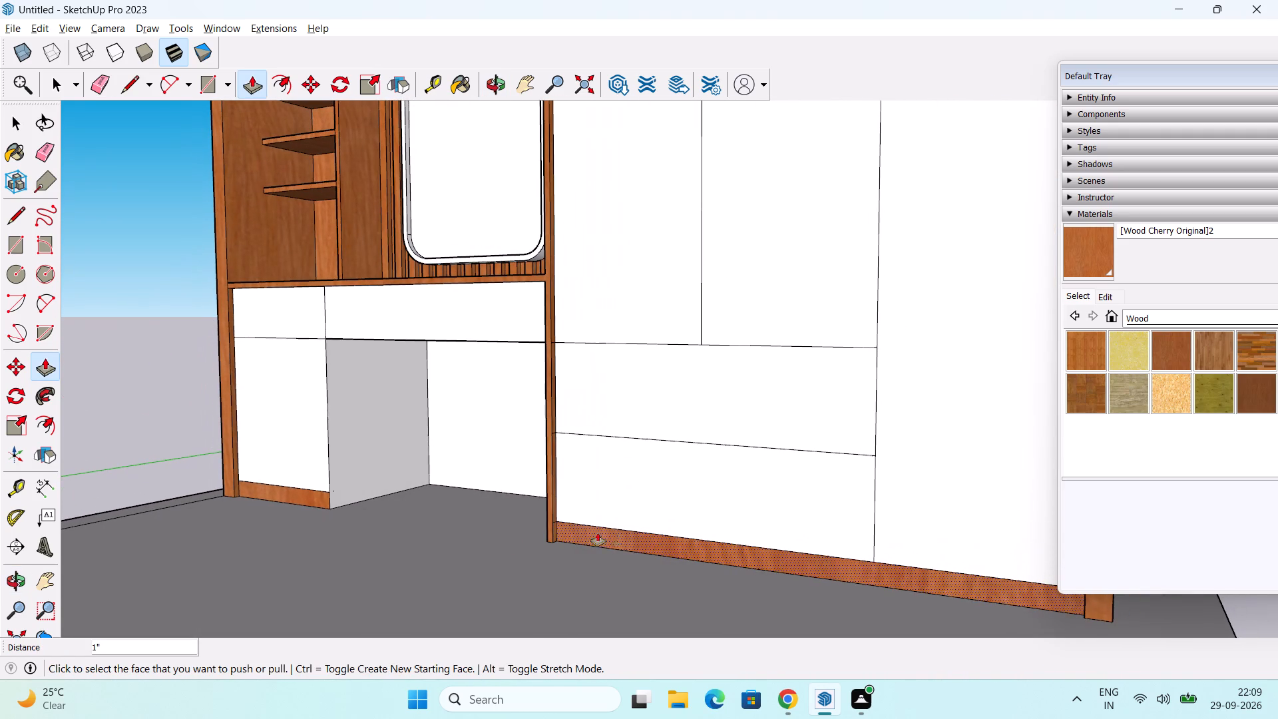
scroll(324, 513, up, 2)
middle_drag(324, 507, 311, 510)
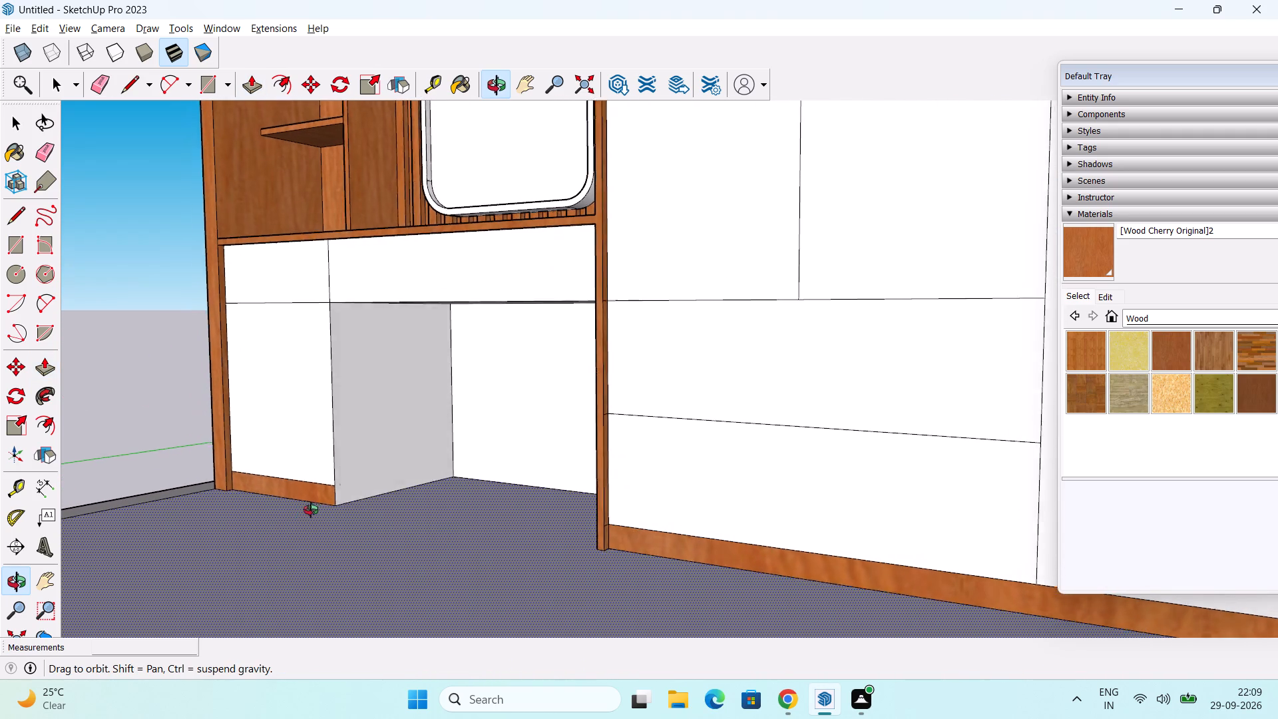
middle_drag(311, 510, 288, 510)
key(space)
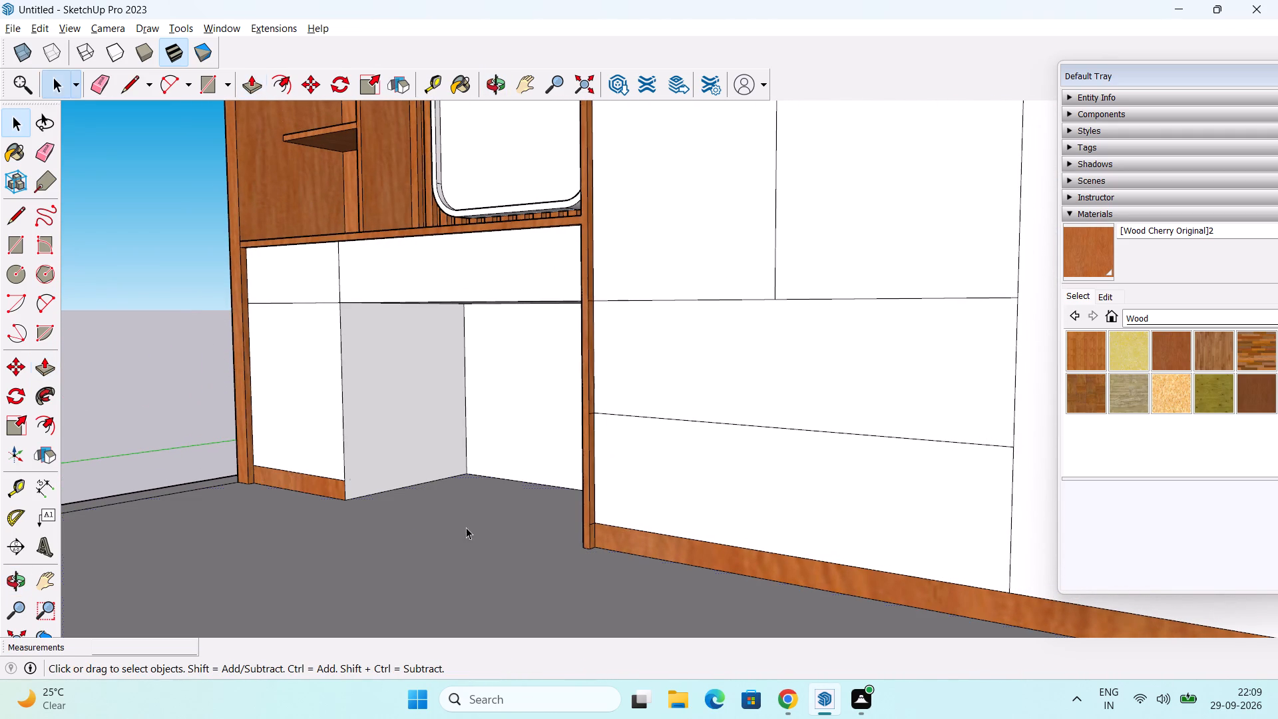
key(e)
scroll(616, 539, up, 9)
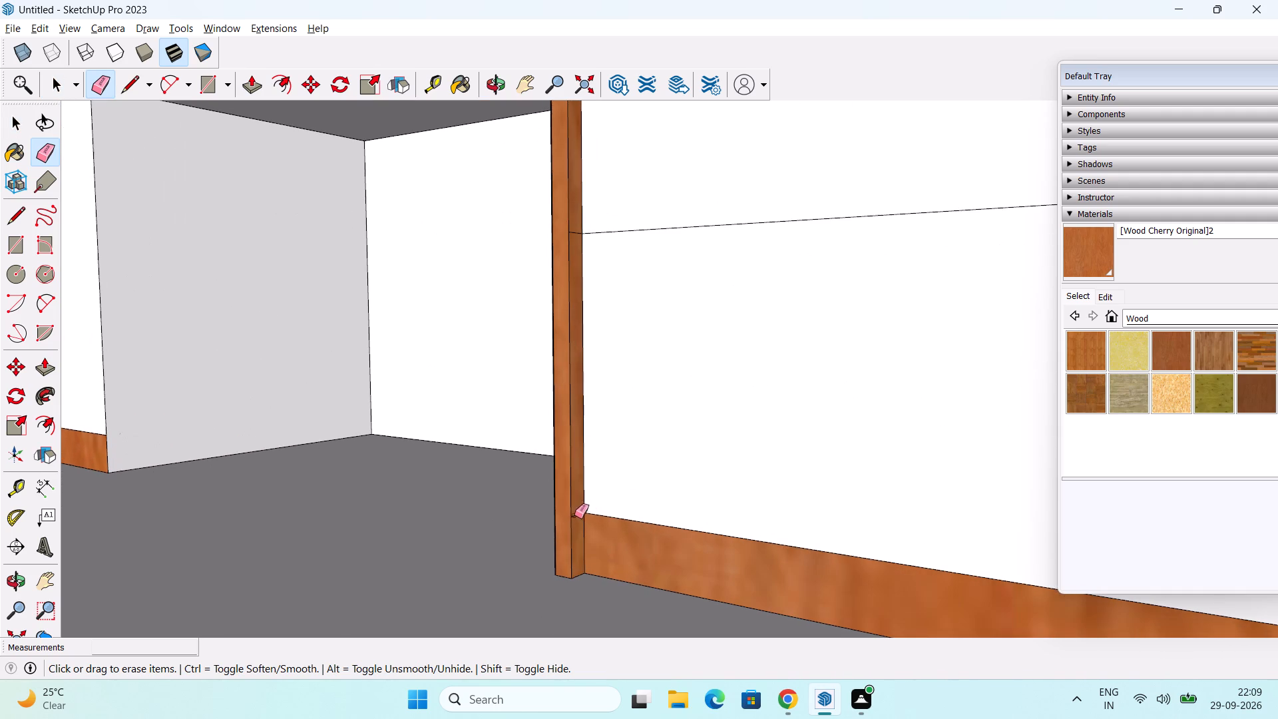
click(579, 515)
scroll(292, 545, down, 1)
key(space)
Look over the whole wardrobe from several angles for surfaces that still lack a material.
scroll(294, 541, down, 12)
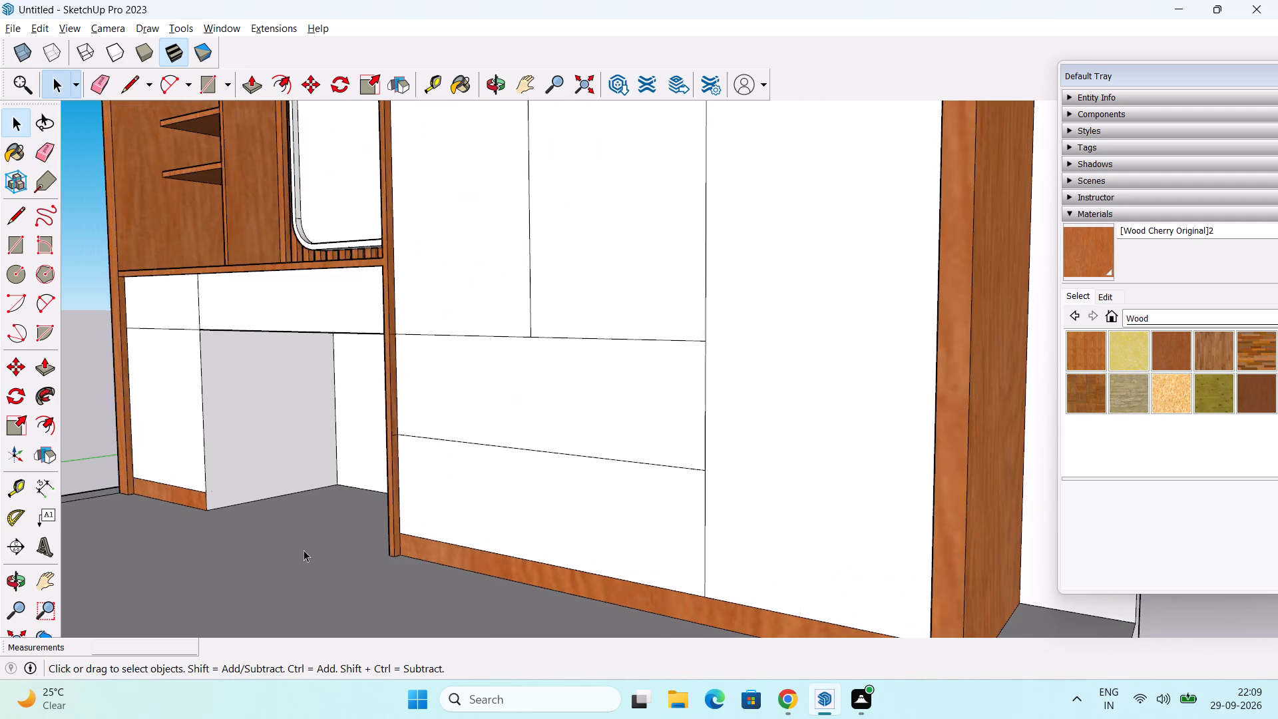
scroll(304, 550, down, 2)
middle_drag(308, 548, 363, 524)
scroll(310, 453, down, 1)
scroll(363, 505, down, 2)
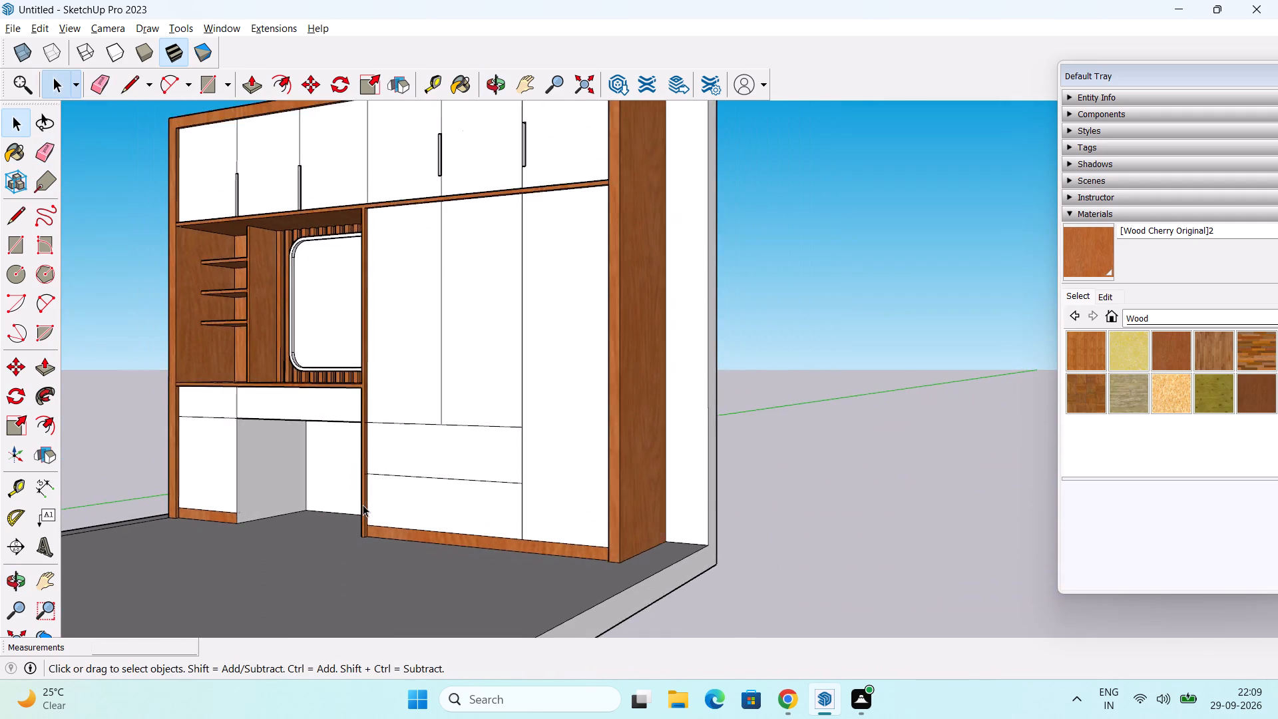
scroll(363, 505, down, 3)
middle_drag(343, 512, 578, 557)
shift+middle_drag(361, 565, 537, 495)
scroll(538, 489, down, 5)
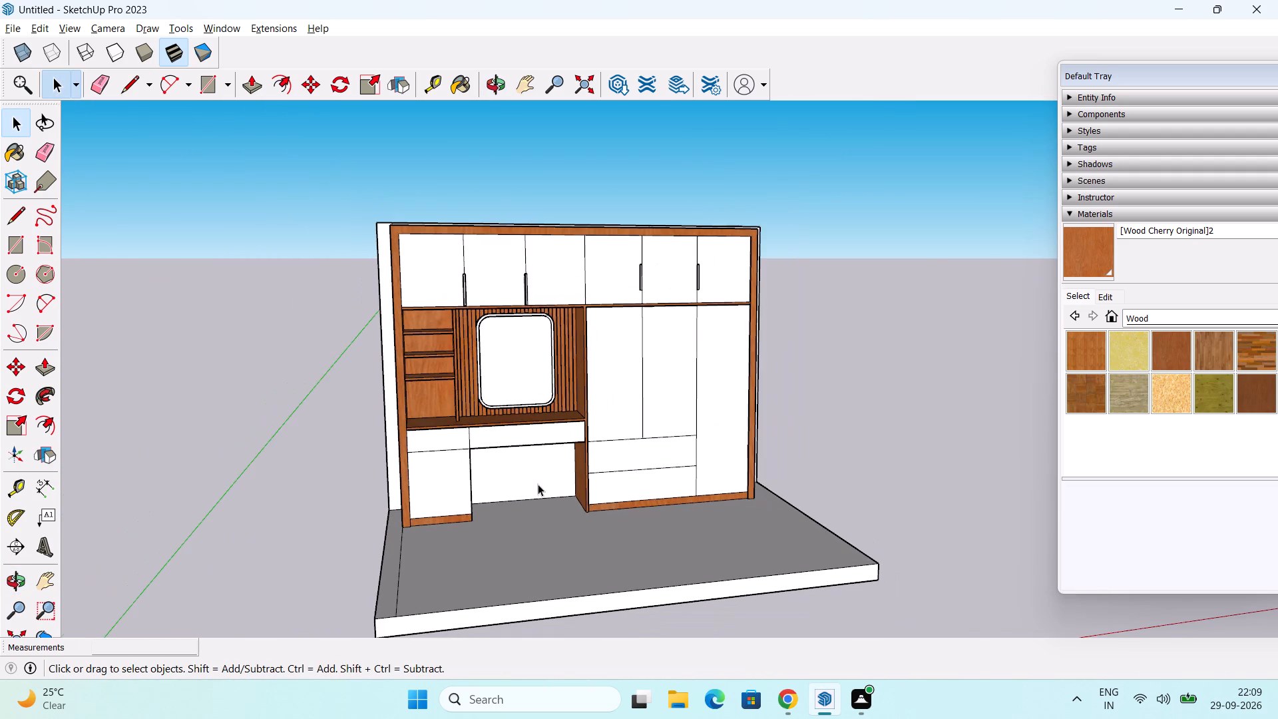
middle_drag(532, 519, 465, 445)
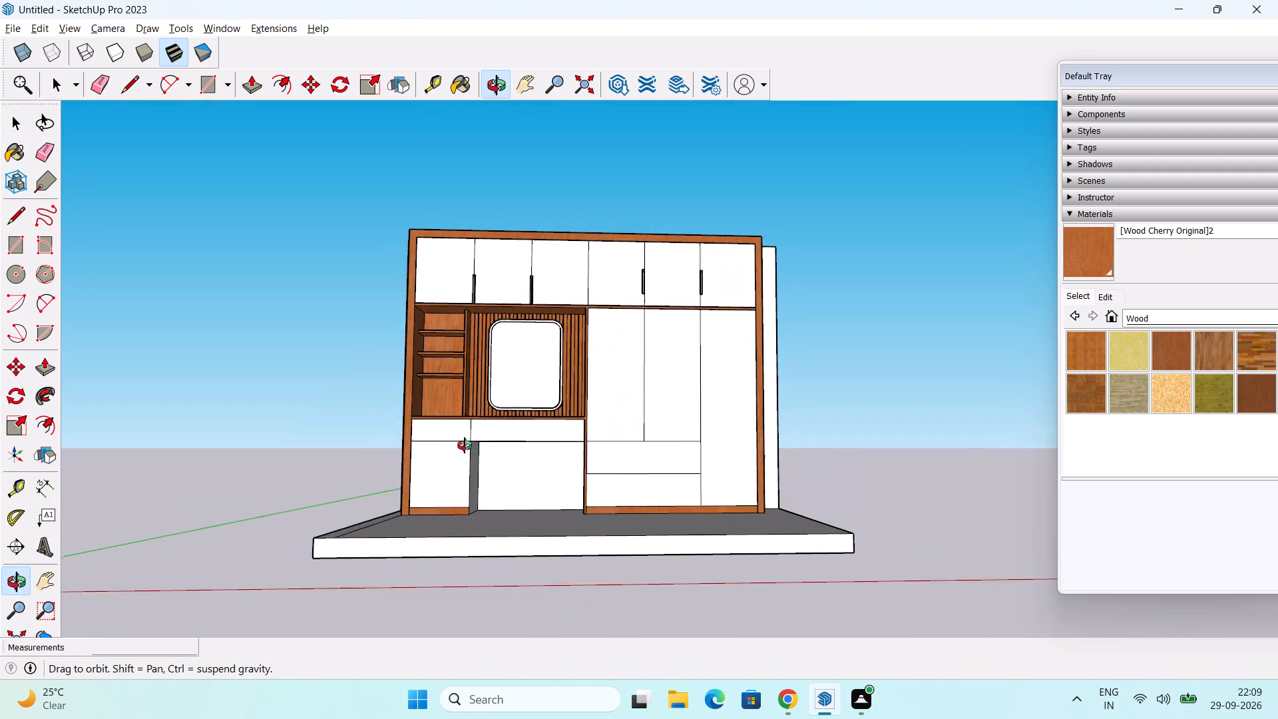
middle_drag(465, 445, 461, 457)
scroll(648, 437, up, 2)
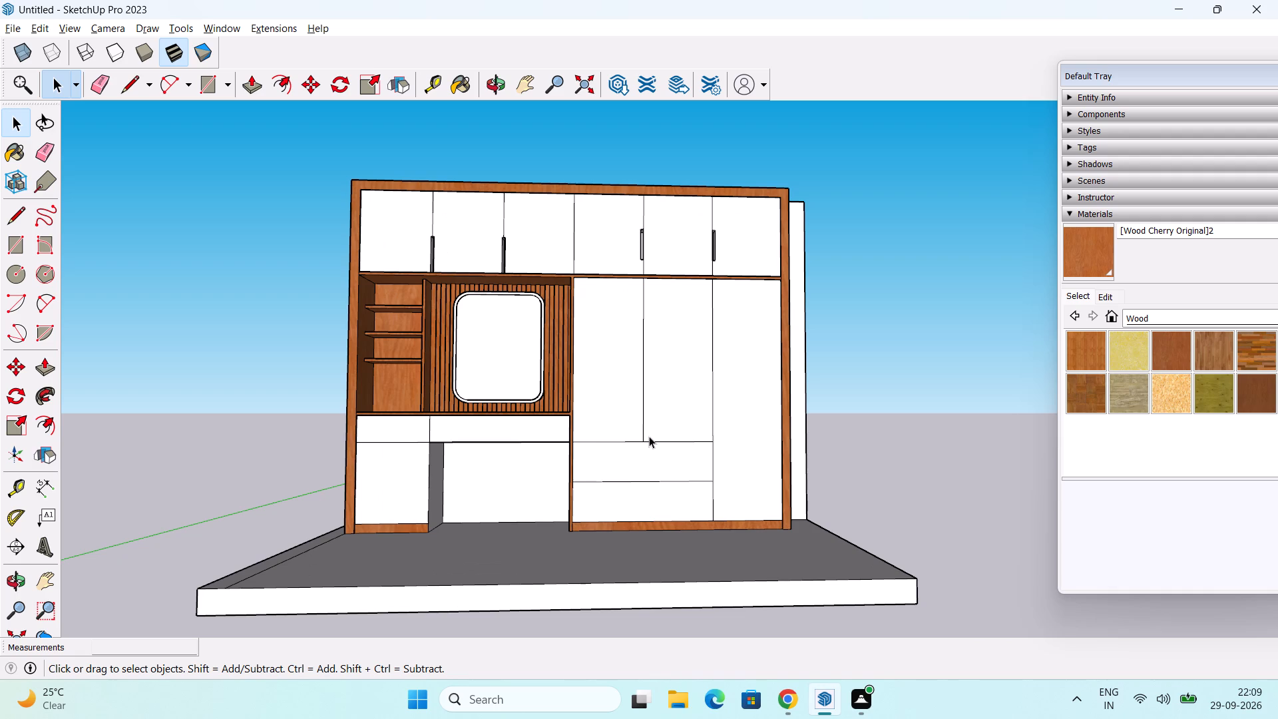
middle_drag(529, 510, 409, 485)
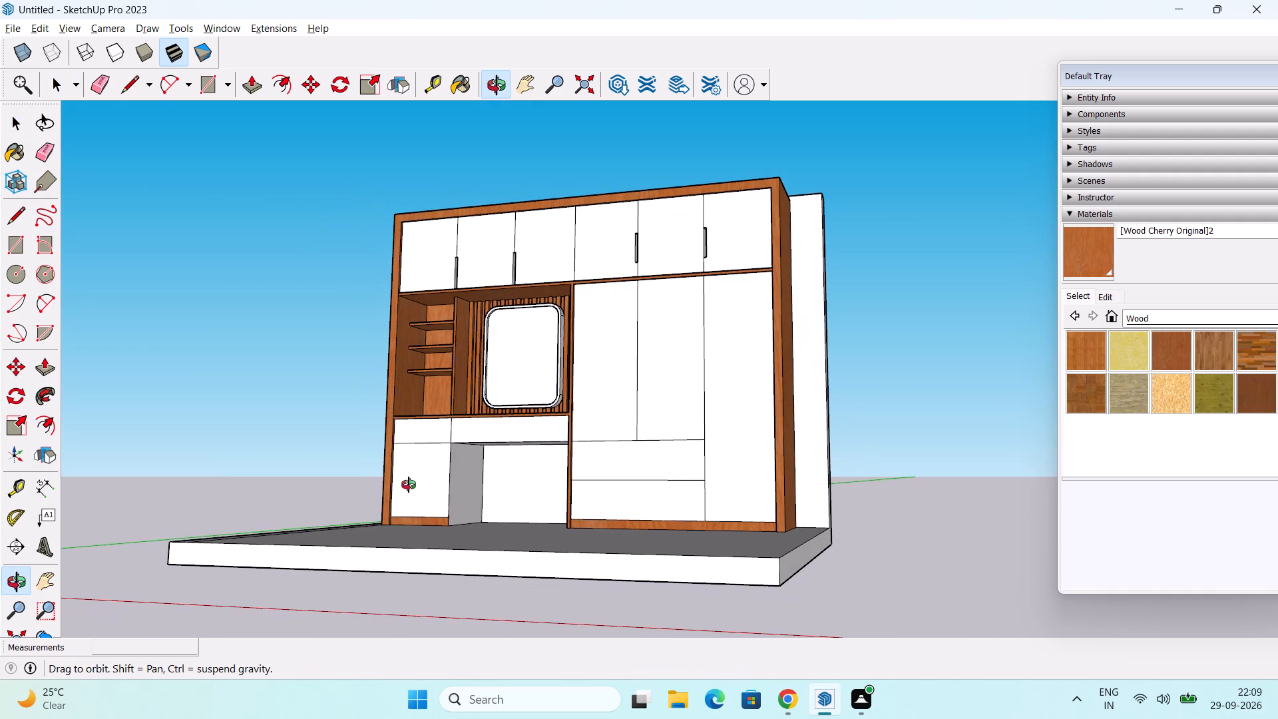
middle_drag(409, 485, 630, 546)
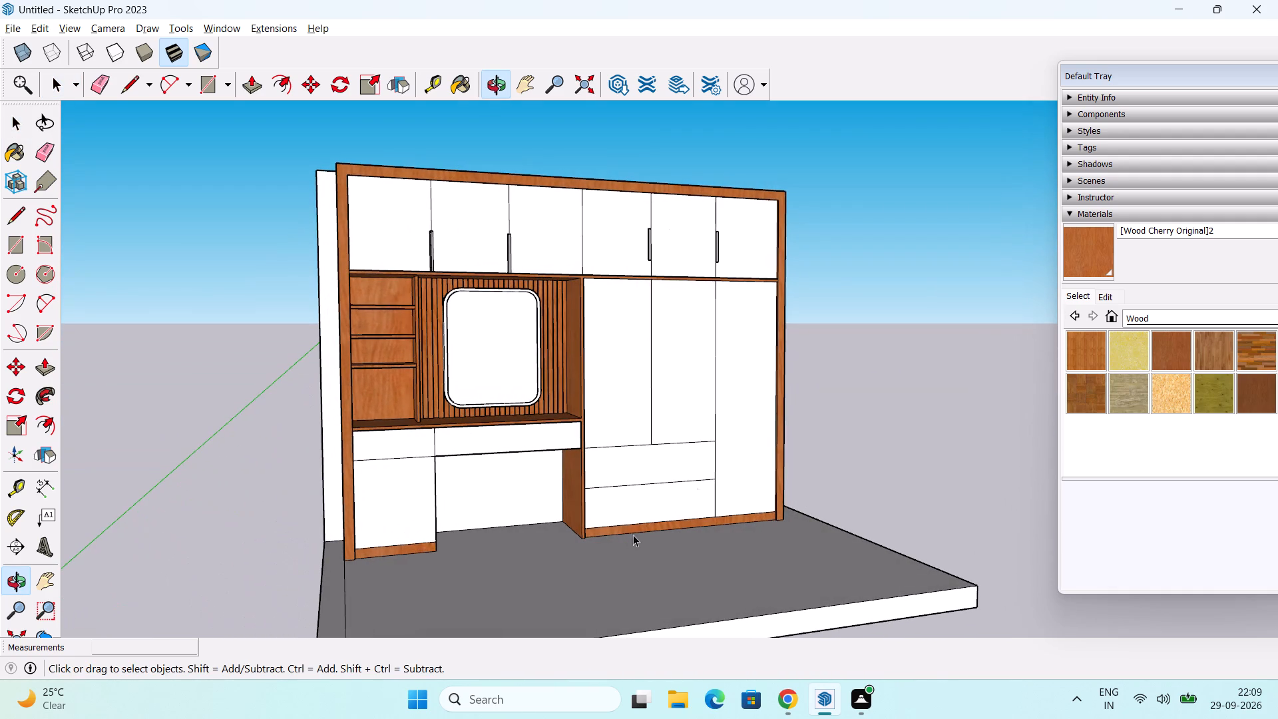
Paint the cabinet's side panel facing the dressing table's knee space with Wood Cherry Original.
click(1085, 257)
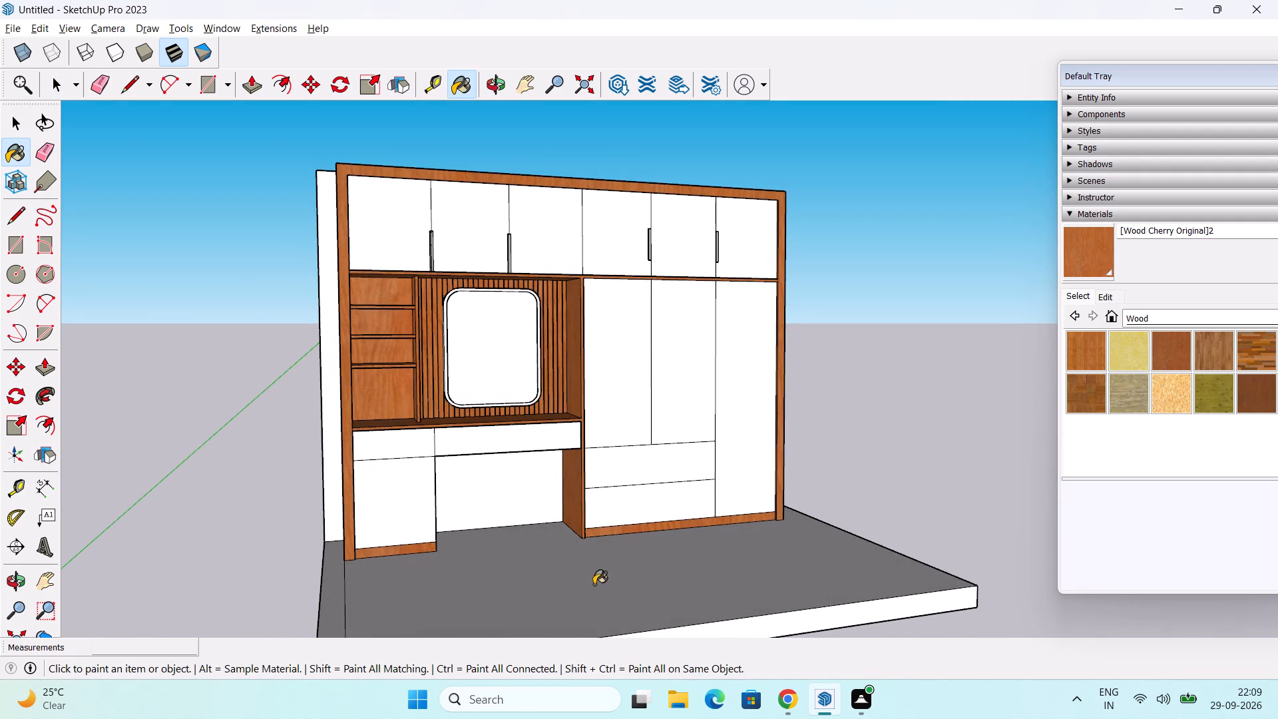
middle_drag(594, 583, 239, 556)
click(540, 477)
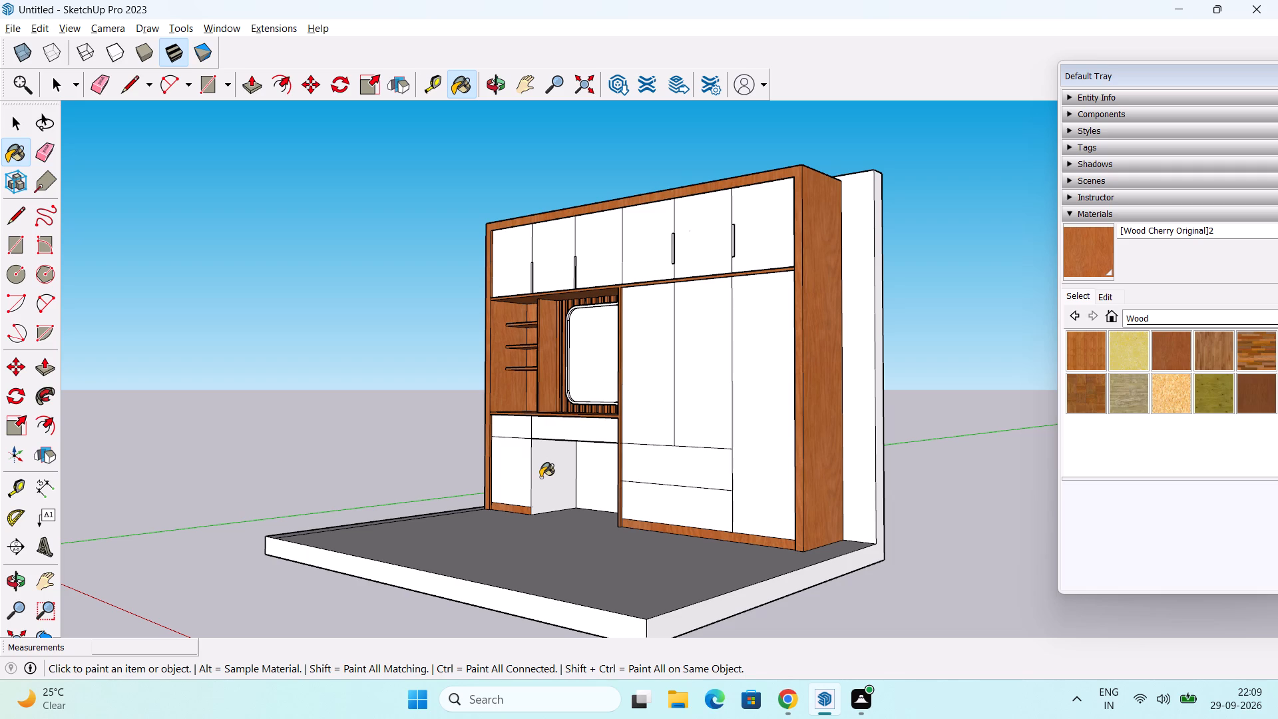
Paint the floor in front of the wardrobe with the same cherry wood.
middle_drag(556, 545, 610, 561)
click(611, 566)
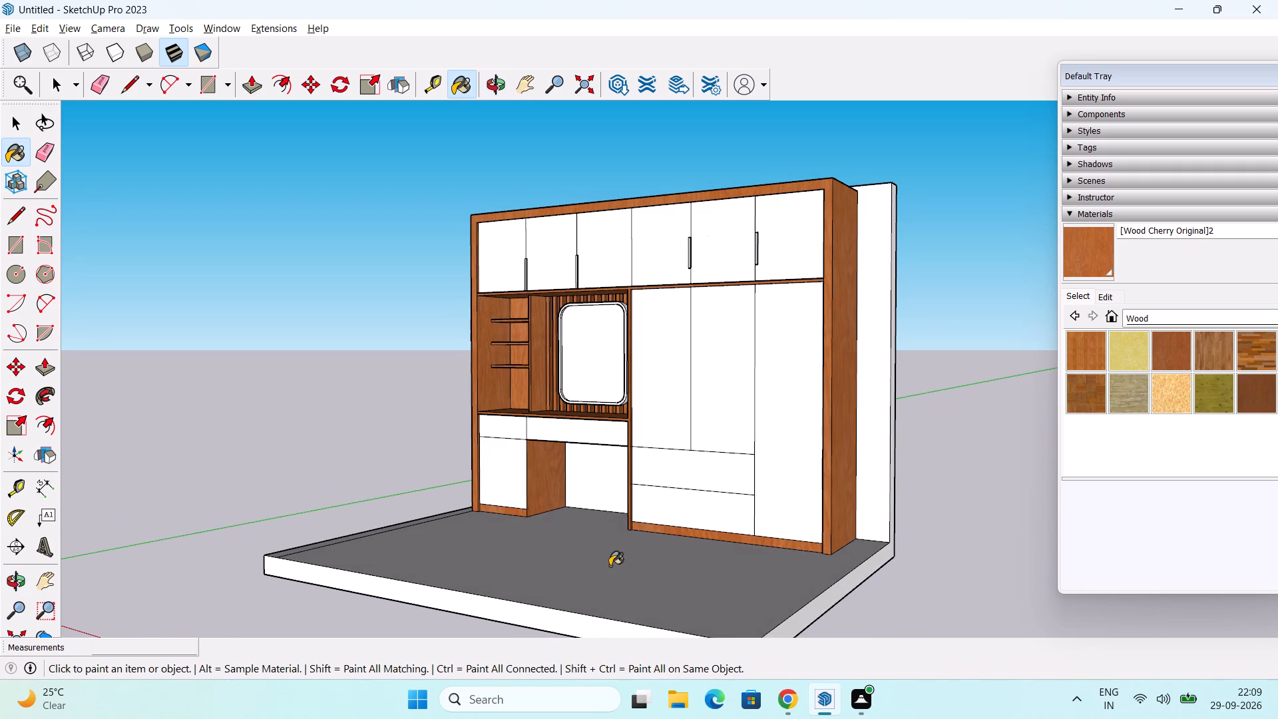
Inspect the painted floor, the wardrobe and the dressing table's underside from above, the front and below.
middle_drag(568, 585, 978, 714)
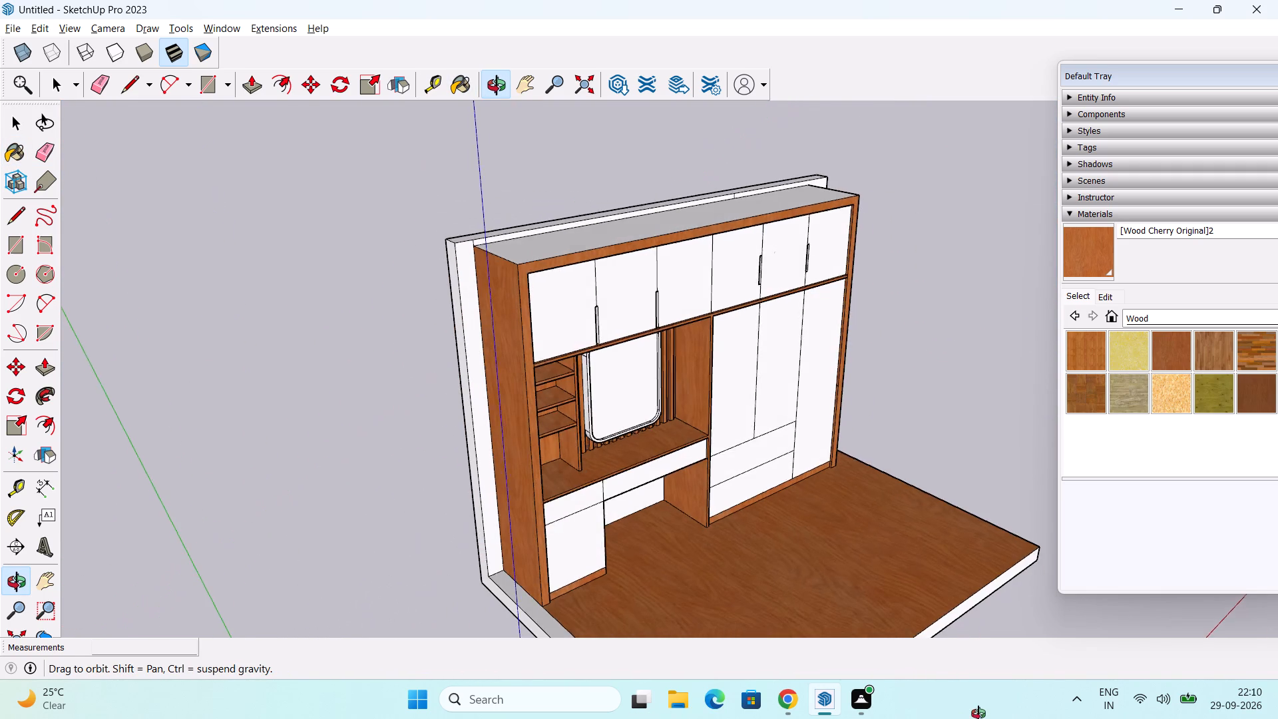
middle_drag(978, 714, 787, 716)
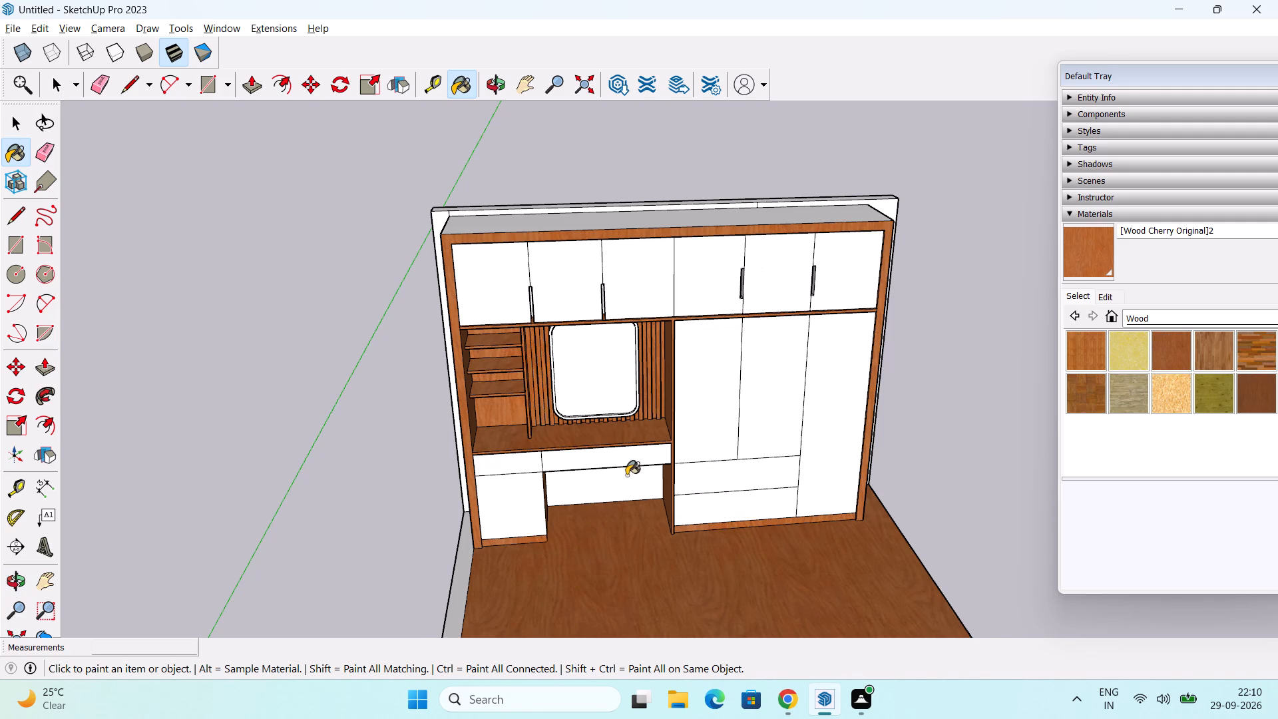
middle_drag(628, 476, 660, 466)
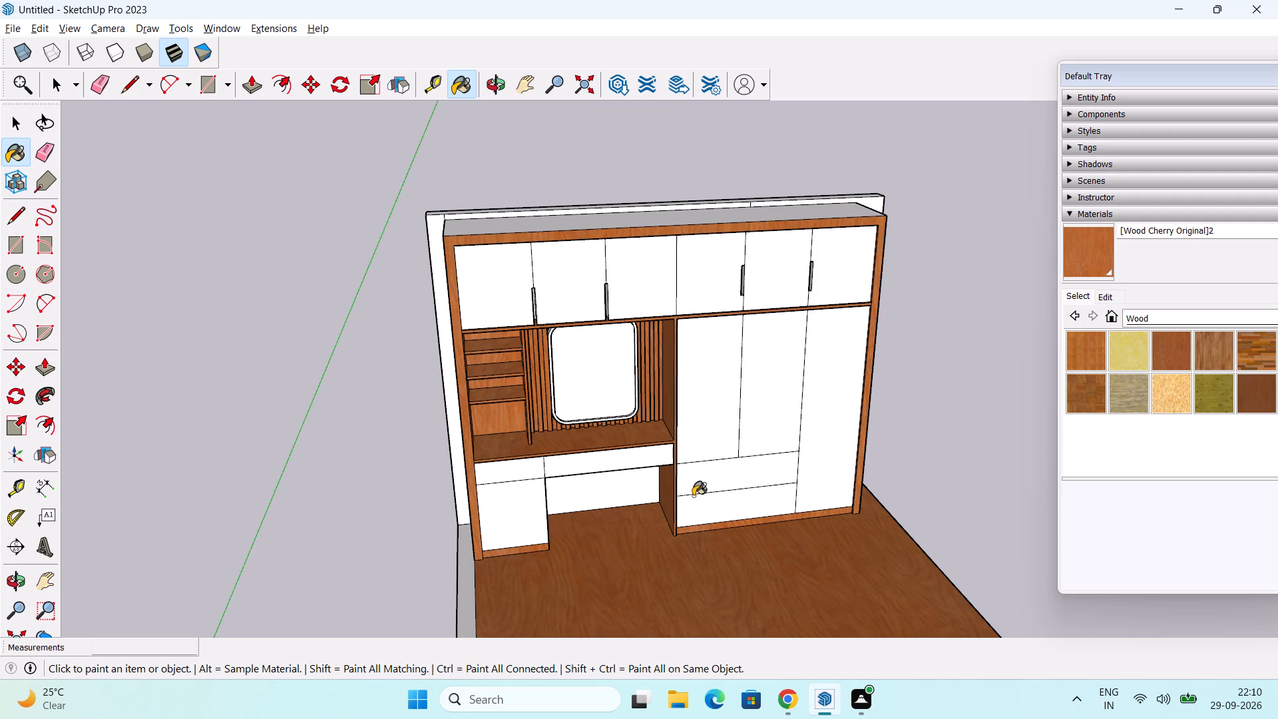
middle_drag(730, 513, 485, 515)
middle_drag(566, 515, 487, 497)
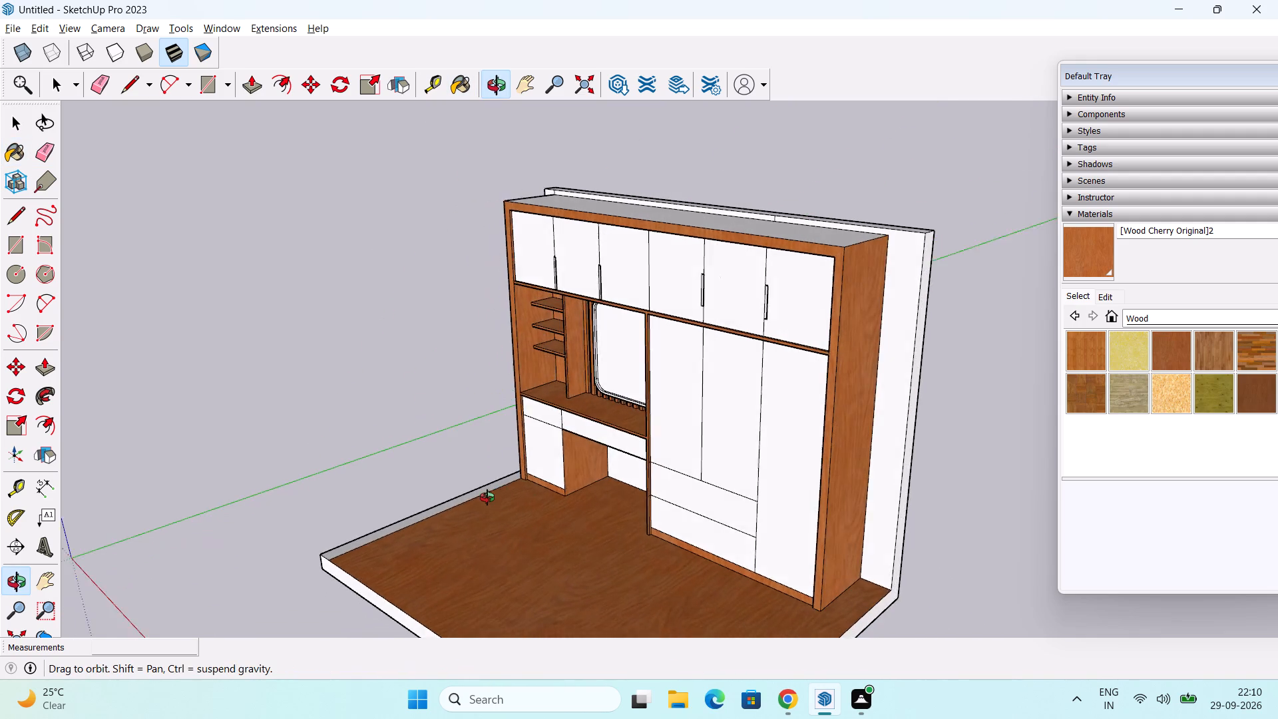
middle_drag(487, 497, 470, 502)
scroll(589, 366, up, 4)
key(space)
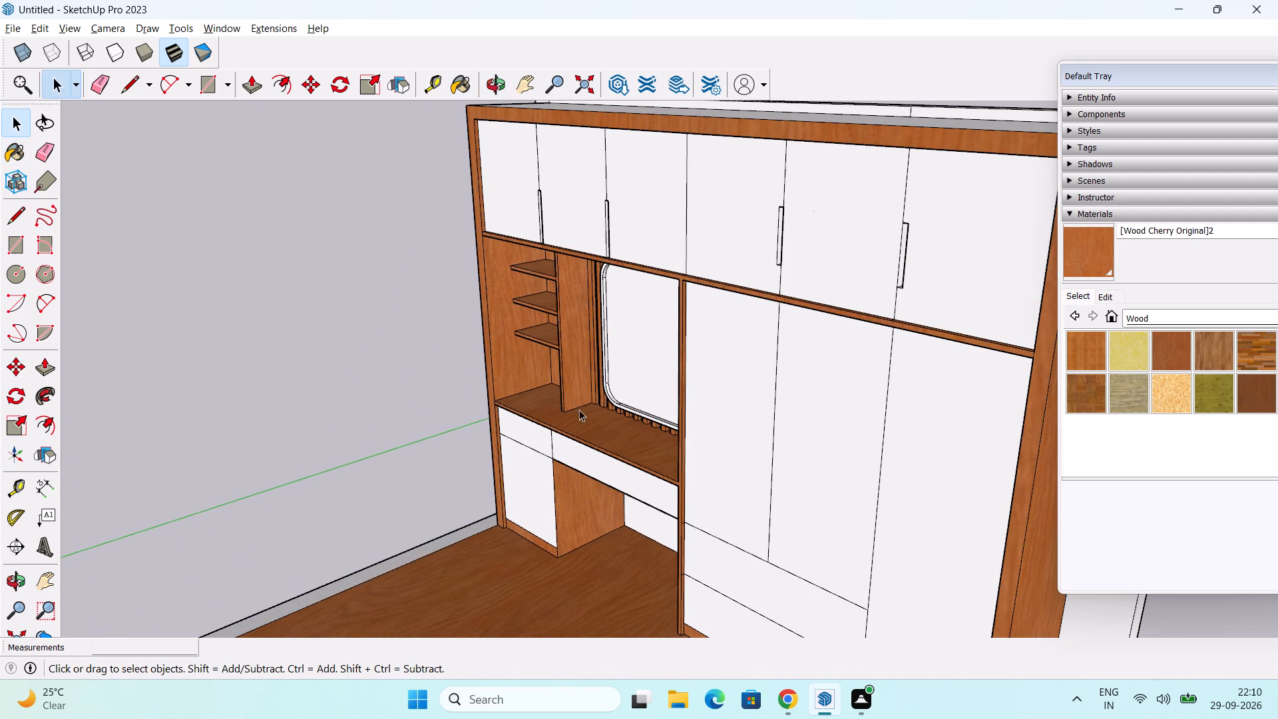
middle_drag(544, 395, 512, 338)
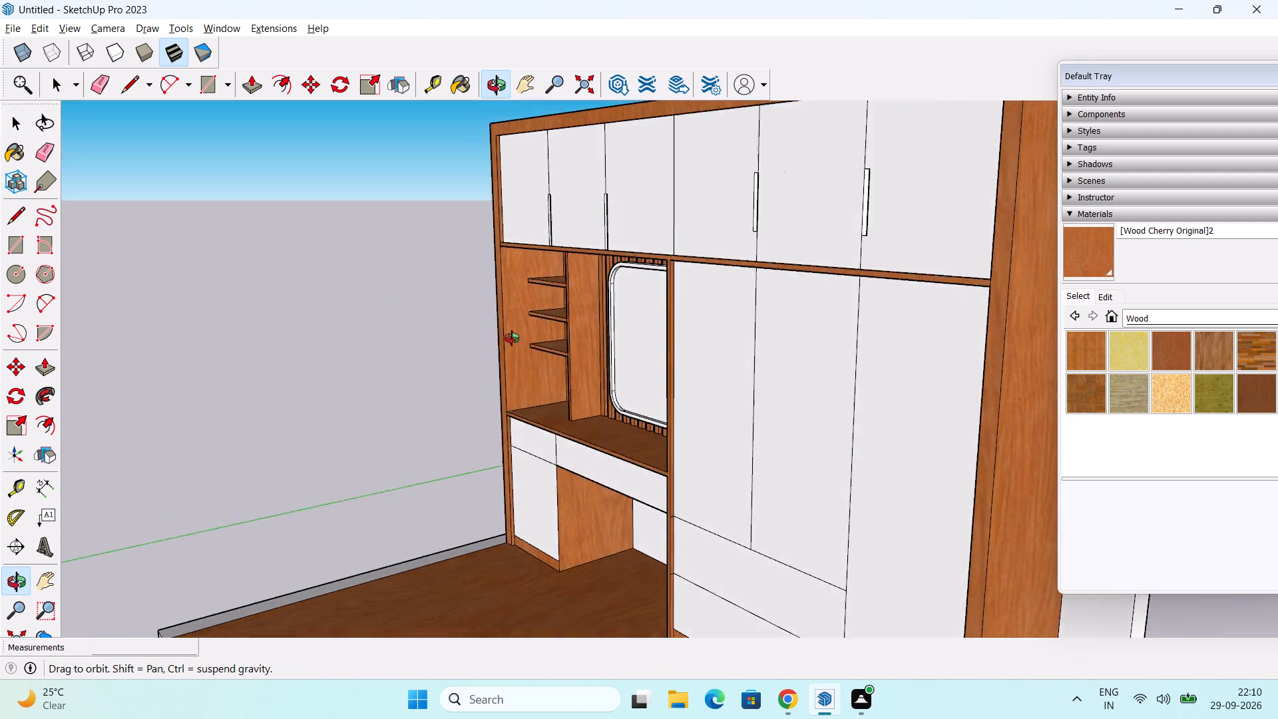
middle_drag(512, 338, 561, 222)
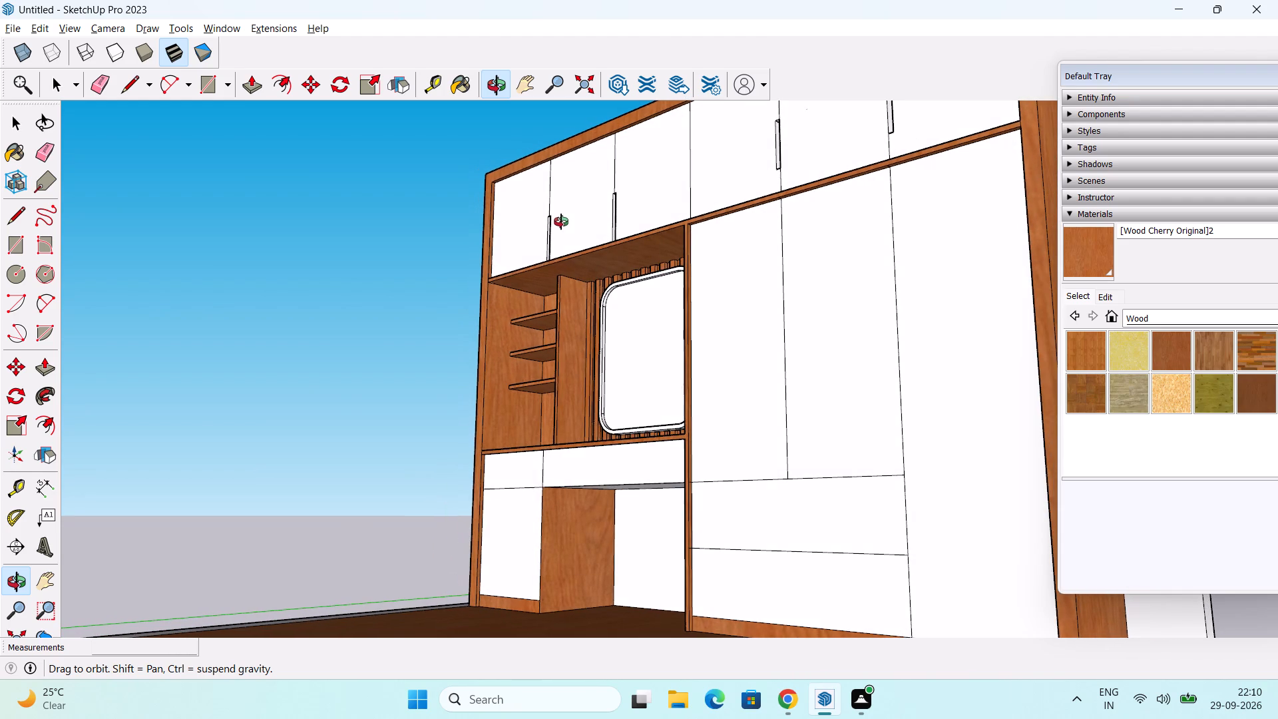
middle_drag(561, 222, 560, 220)
scroll(558, 193, down, 2)
scroll(639, 336, down, 1)
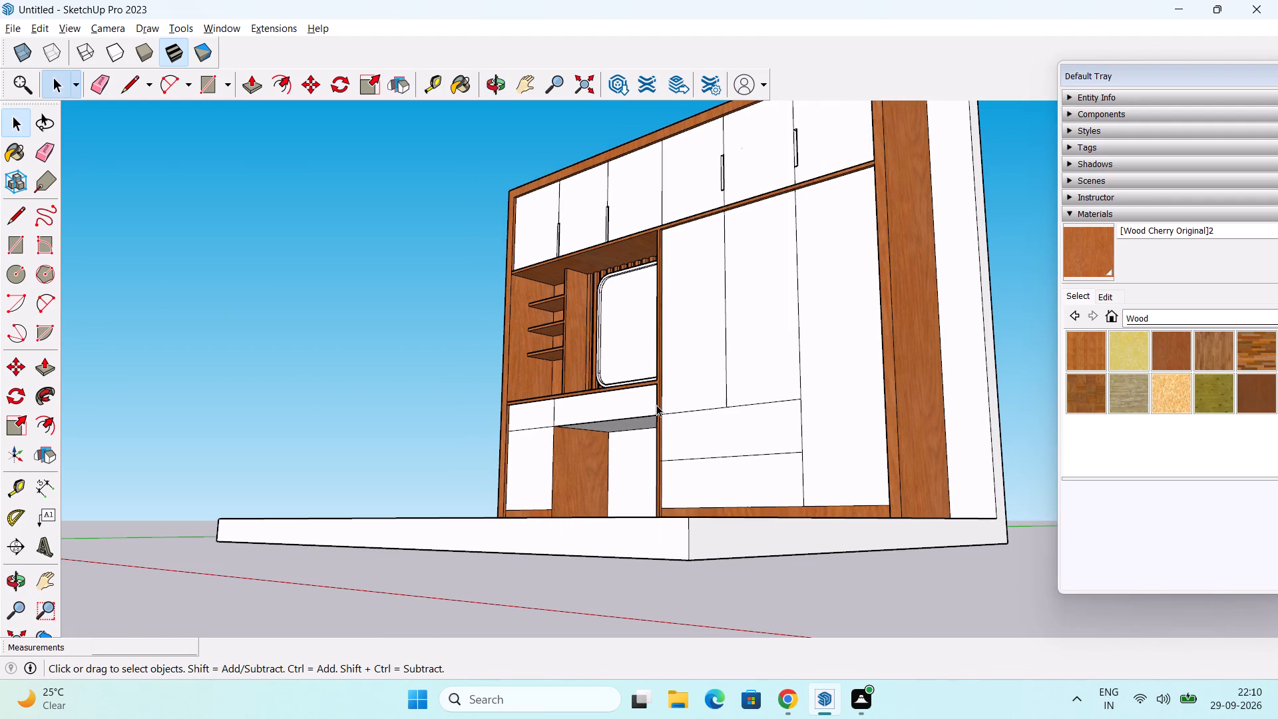
Pull the dressing table's cabinet door and both drawer fronts above it and the knee space outward by 11/16".
middle_drag(656, 404, 637, 495)
scroll(523, 484, up, 4)
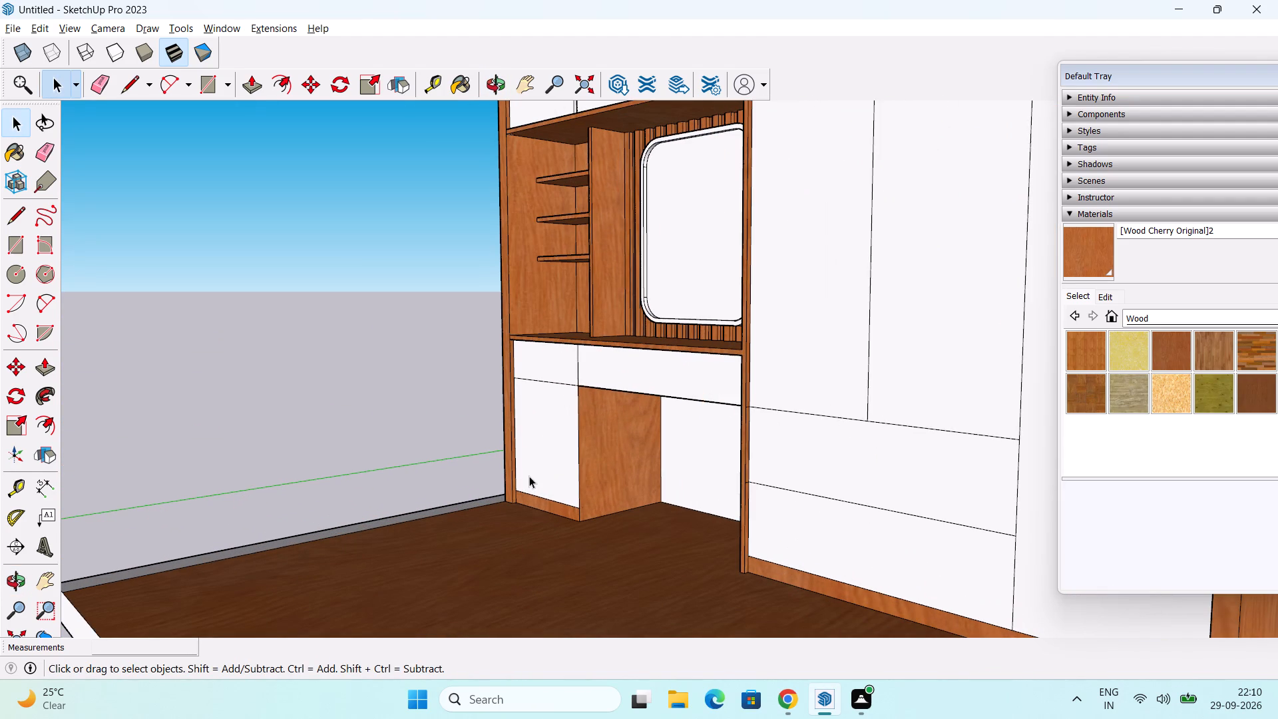
key(p)
click(546, 463)
scroll(540, 467, up, 1)
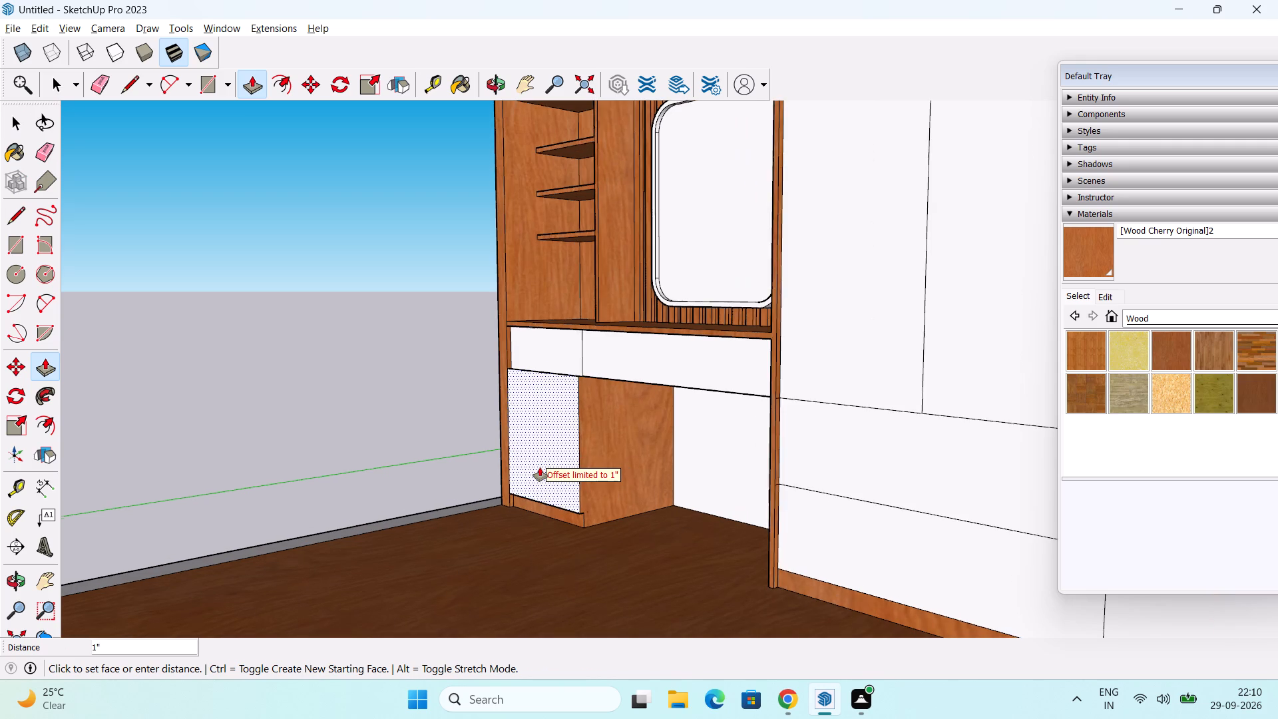
scroll(540, 467, up, 3)
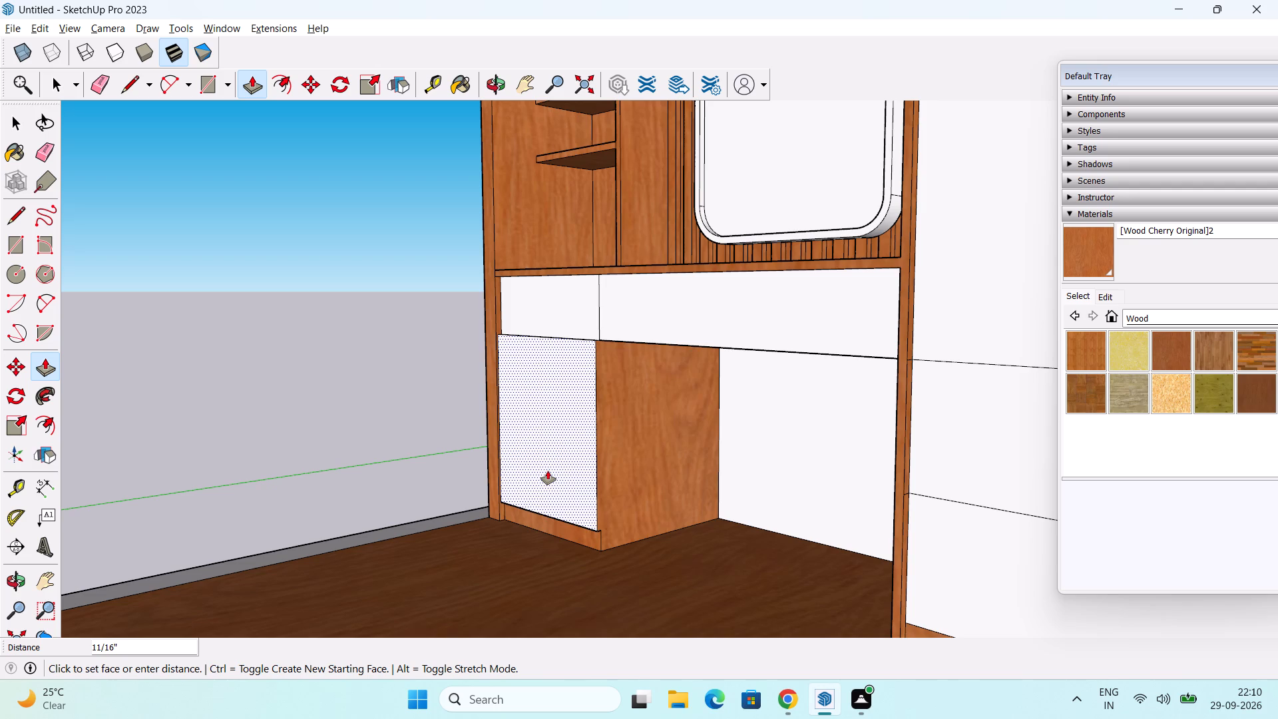
click(548, 471)
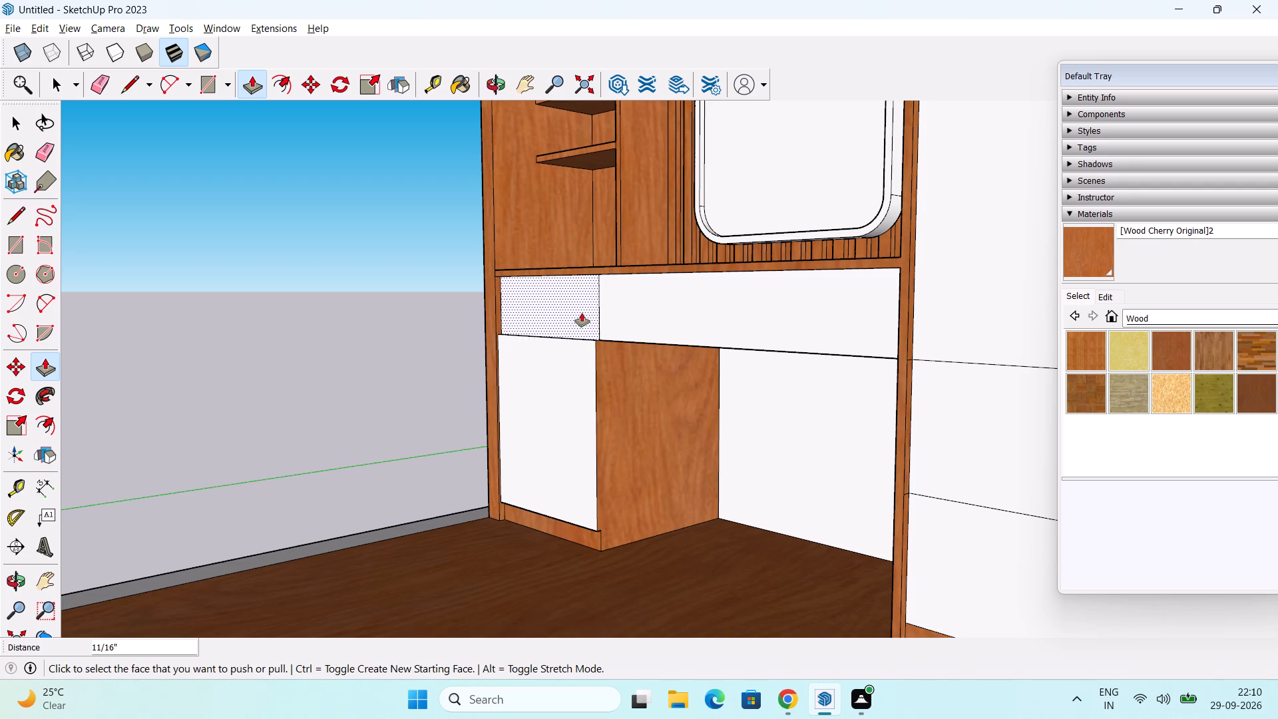
double_click(582, 312)
click(624, 308)
click(624, 308)
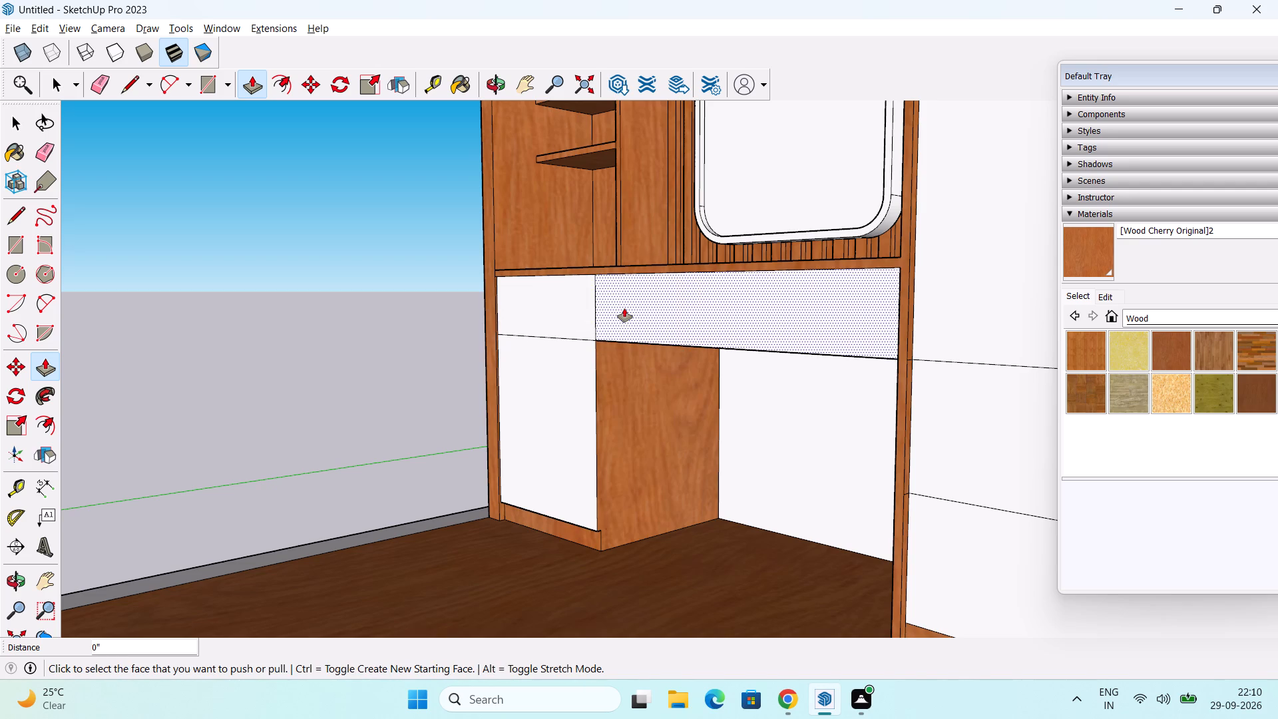
Pull the wardrobe's three tall doors and two lower drawer fronts outward by the same 11/16".
scroll(626, 310, down, 6)
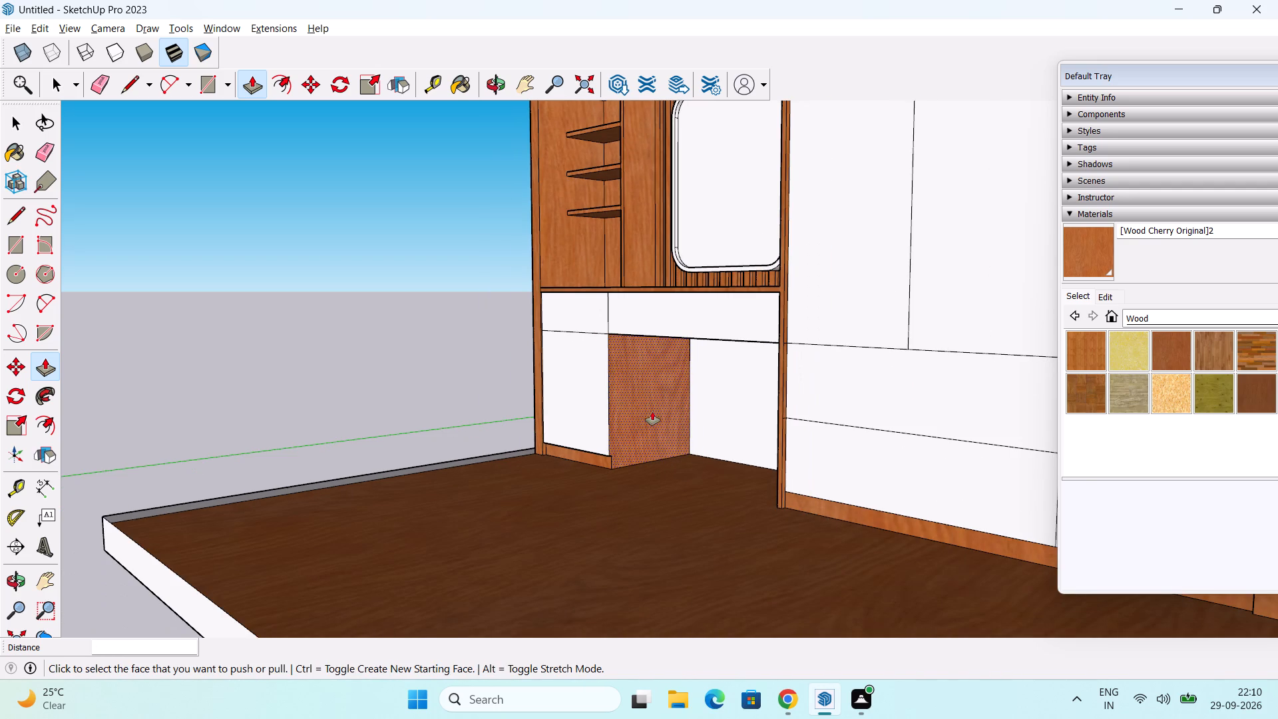
shift+middle_drag(652, 409, 582, 397)
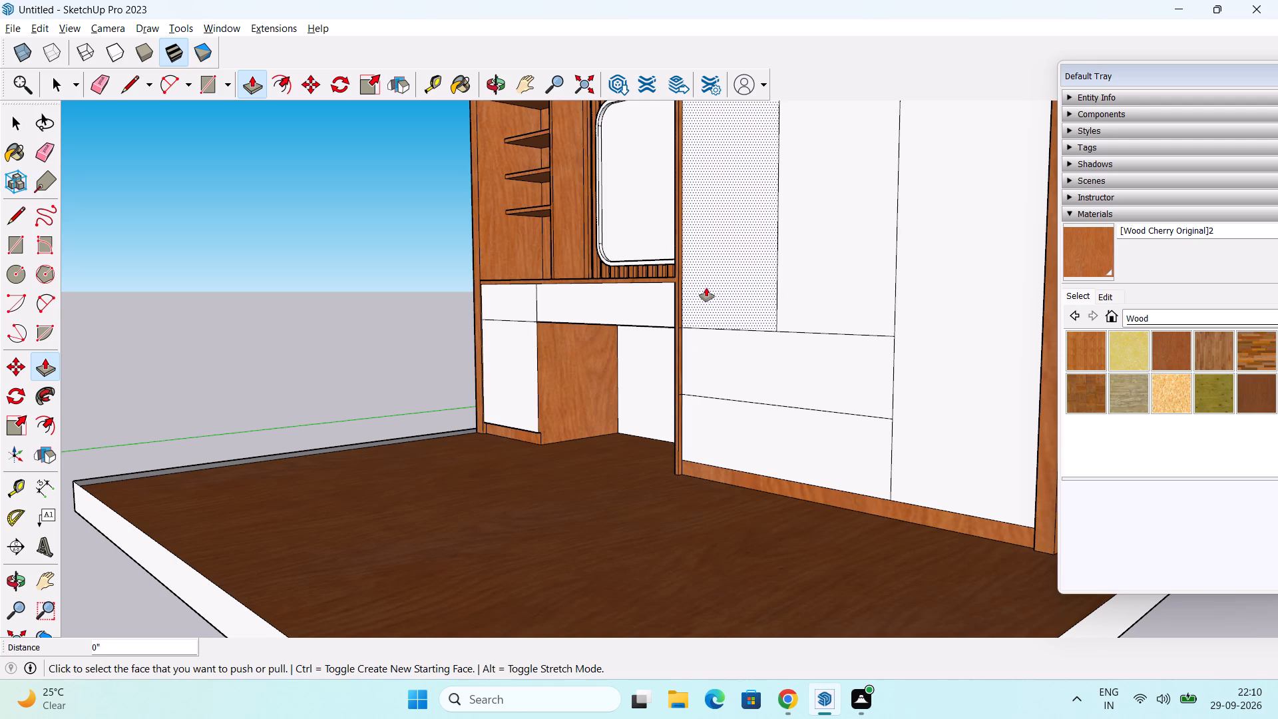
double_click(706, 288)
double_click(825, 302)
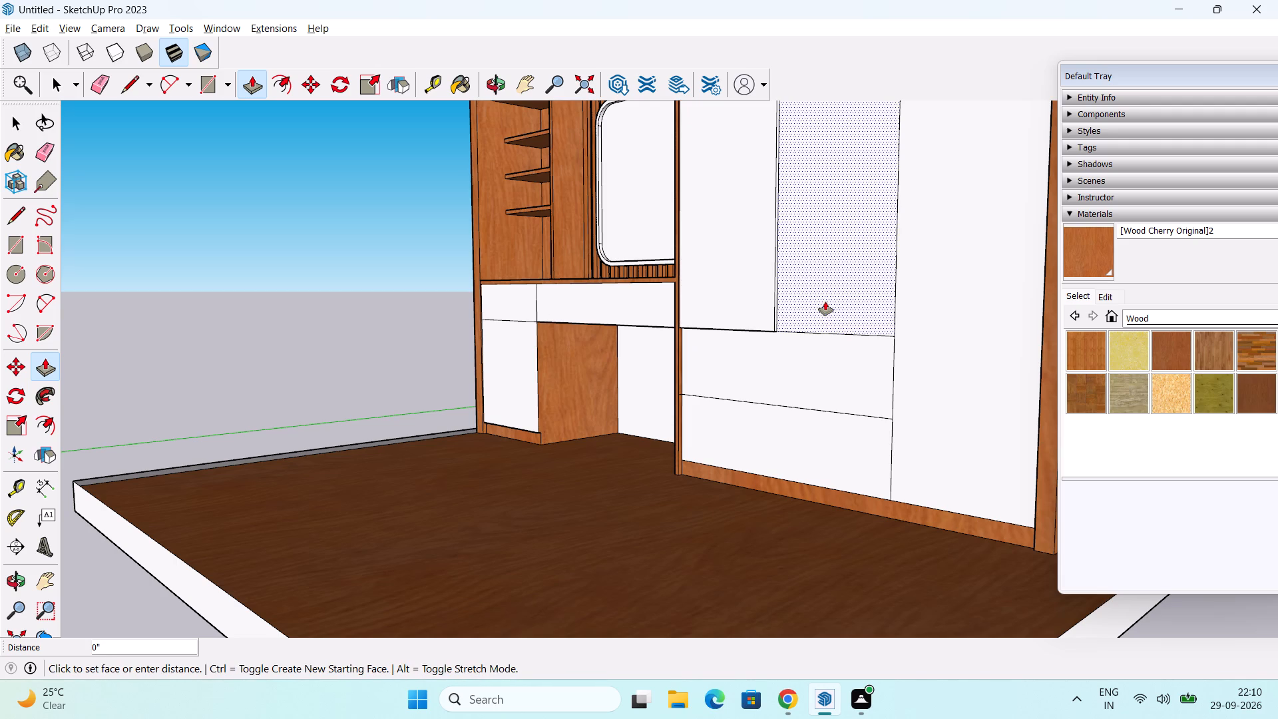
double_click(942, 347)
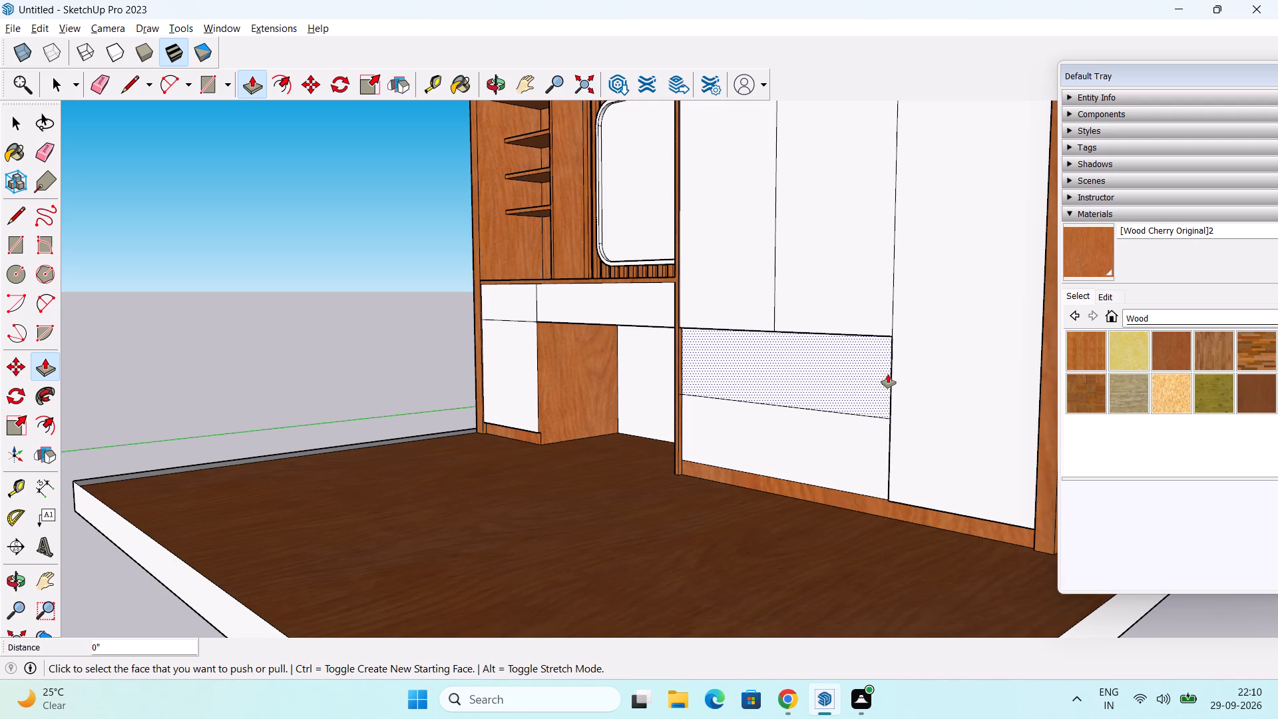
double_click(843, 377)
double_click(831, 445)
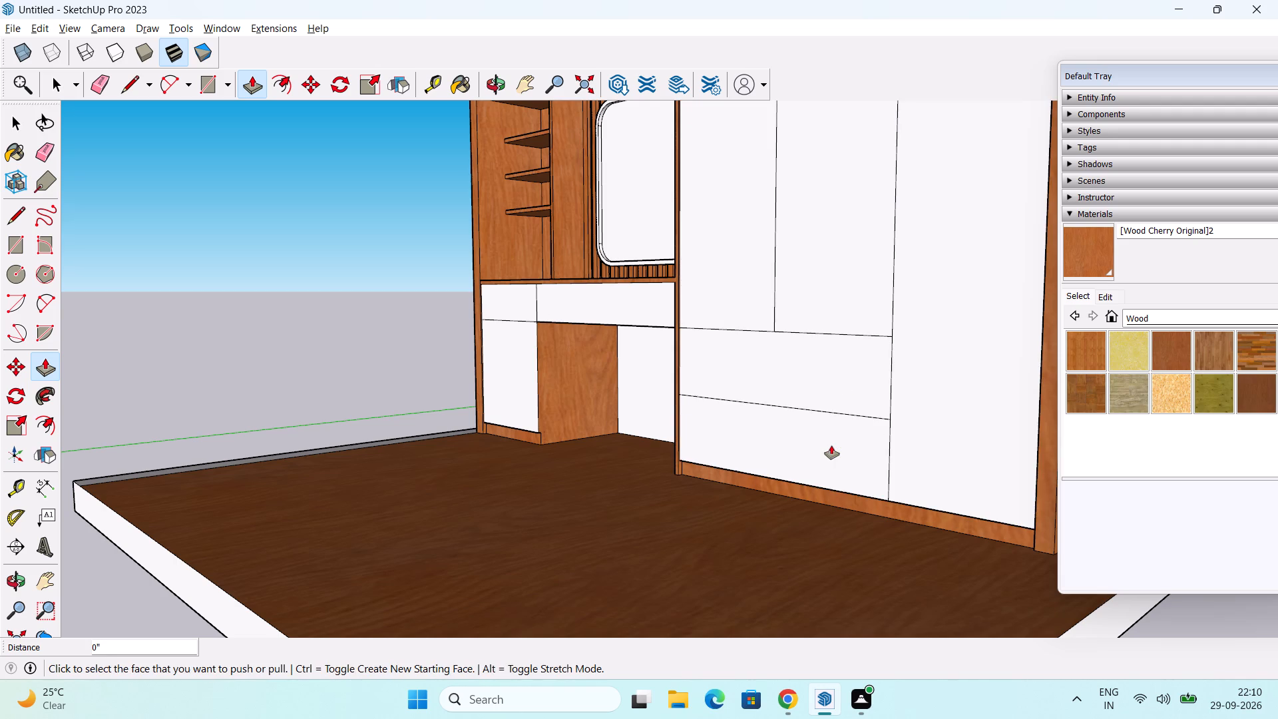
Inspect the wardrobe's lower doors and drawer fronts against the frame and plinth, up close and from the front.
middle_drag(802, 491, 664, 477)
scroll(650, 445, up, 5)
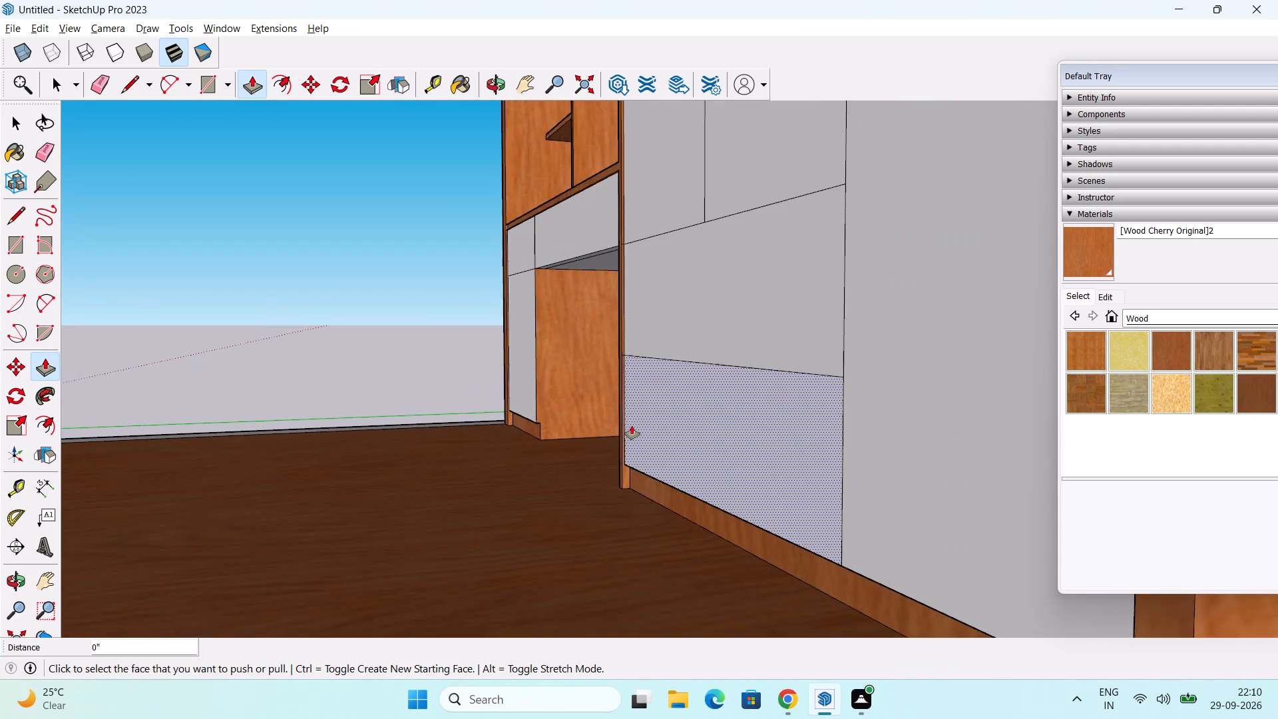
scroll(632, 423, up, 6)
scroll(648, 389, down, 14)
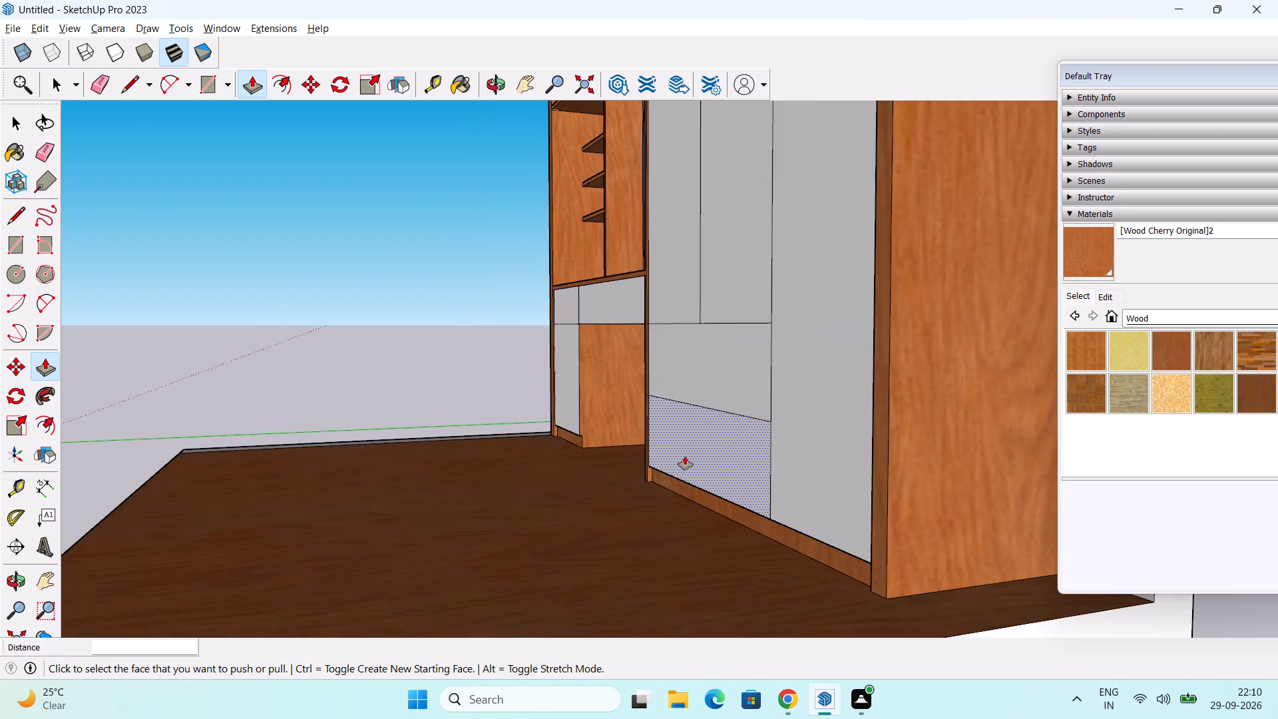
scroll(685, 456, down, 2)
middle_drag(692, 449, 897, 460)
shift+middle_drag(769, 390, 743, 539)
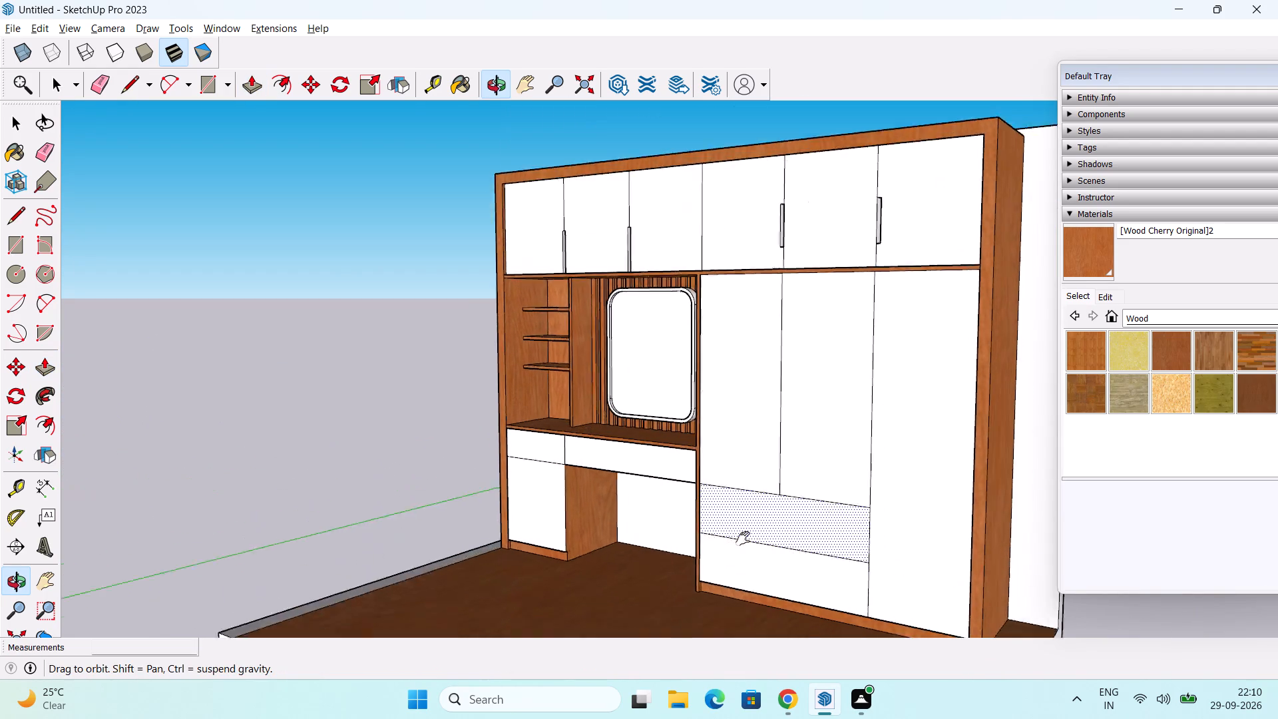
shift+middle_drag(743, 539, 725, 592)
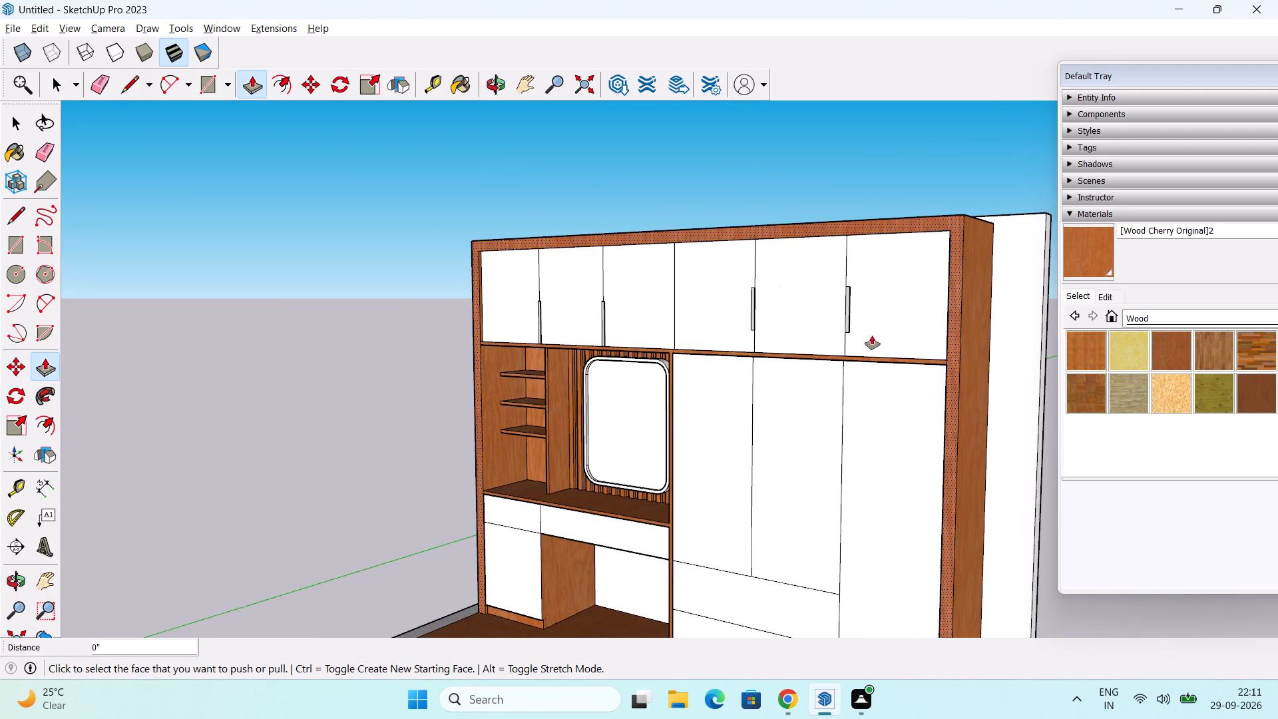
Pull the first overhead door, above the open shelves, outward by the same 11/16".
scroll(872, 334, up, 2)
middle_drag(872, 331, 804, 361)
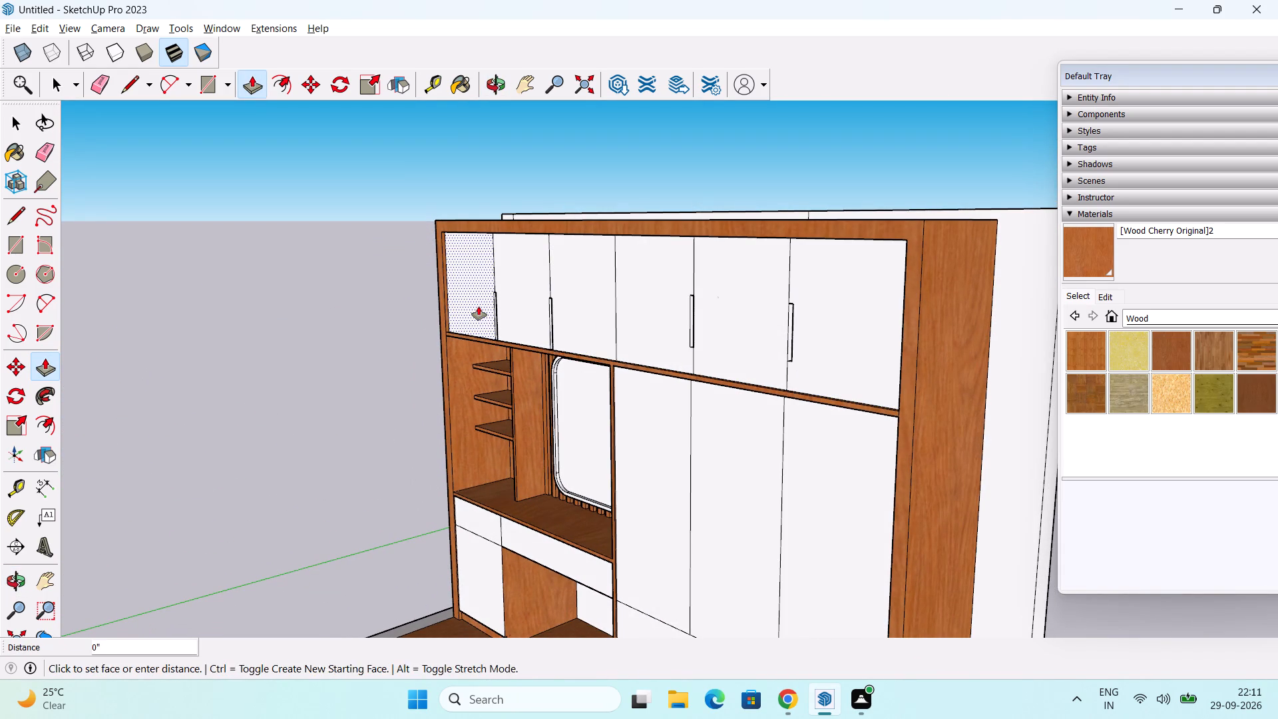
double_click(479, 306)
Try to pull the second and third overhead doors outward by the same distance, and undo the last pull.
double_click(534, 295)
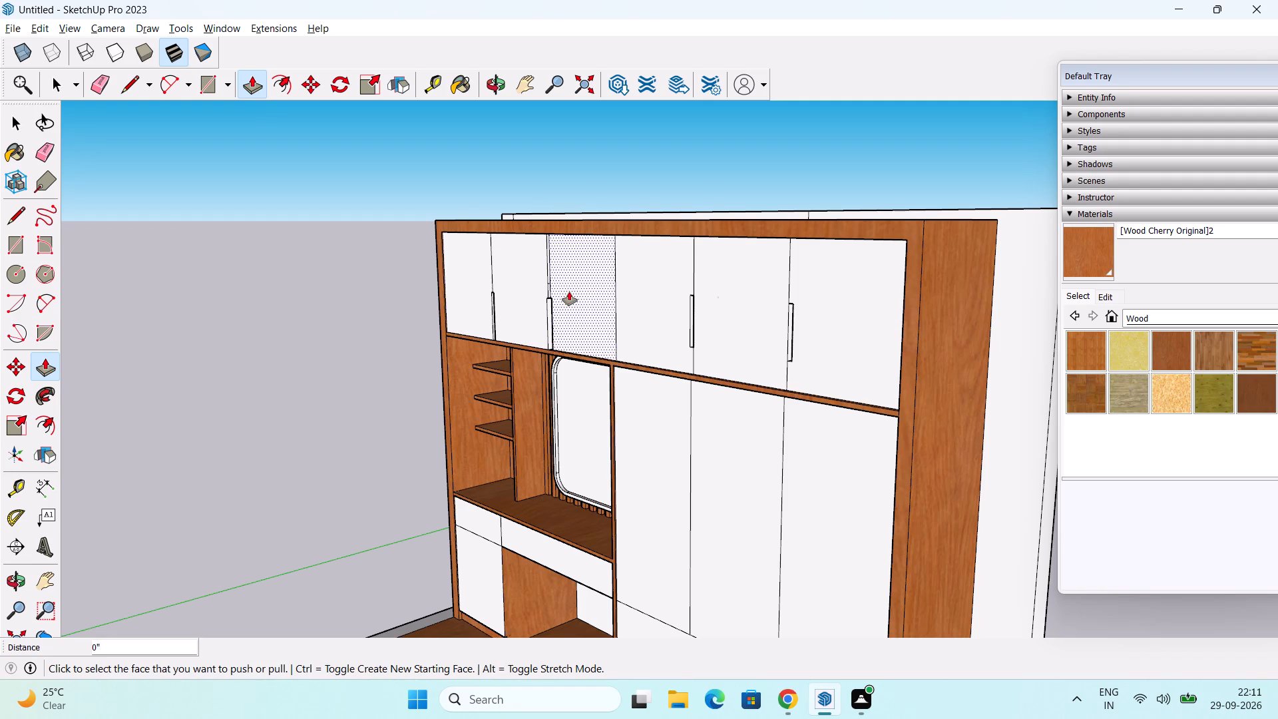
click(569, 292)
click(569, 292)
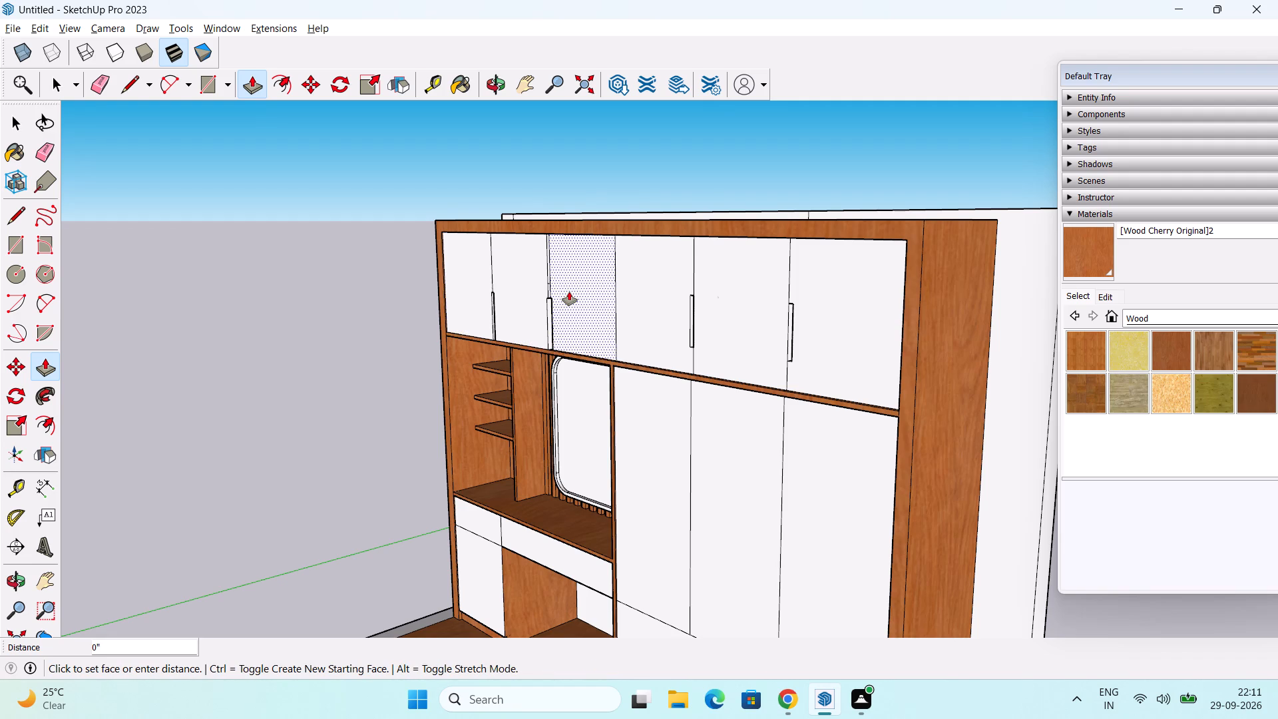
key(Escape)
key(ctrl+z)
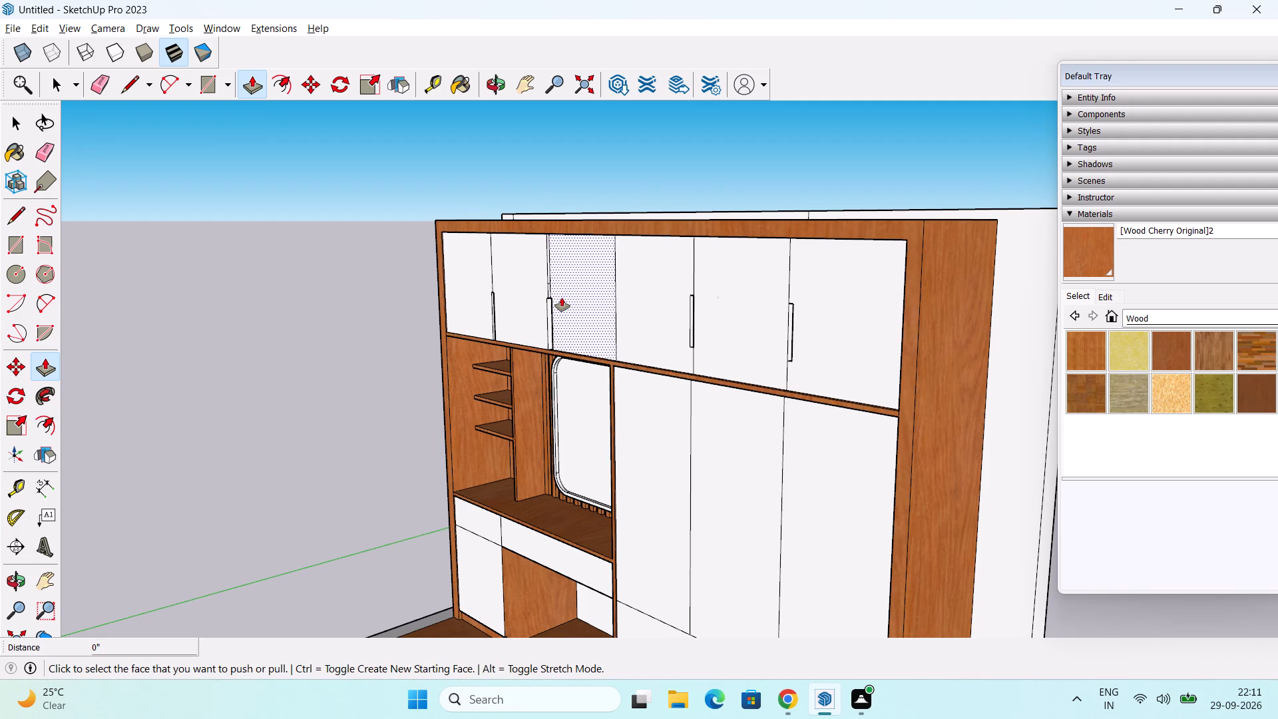
Pull the remaining five overhead doors, from the second to the last, outward by the same 11/16".
scroll(554, 302, up, 5)
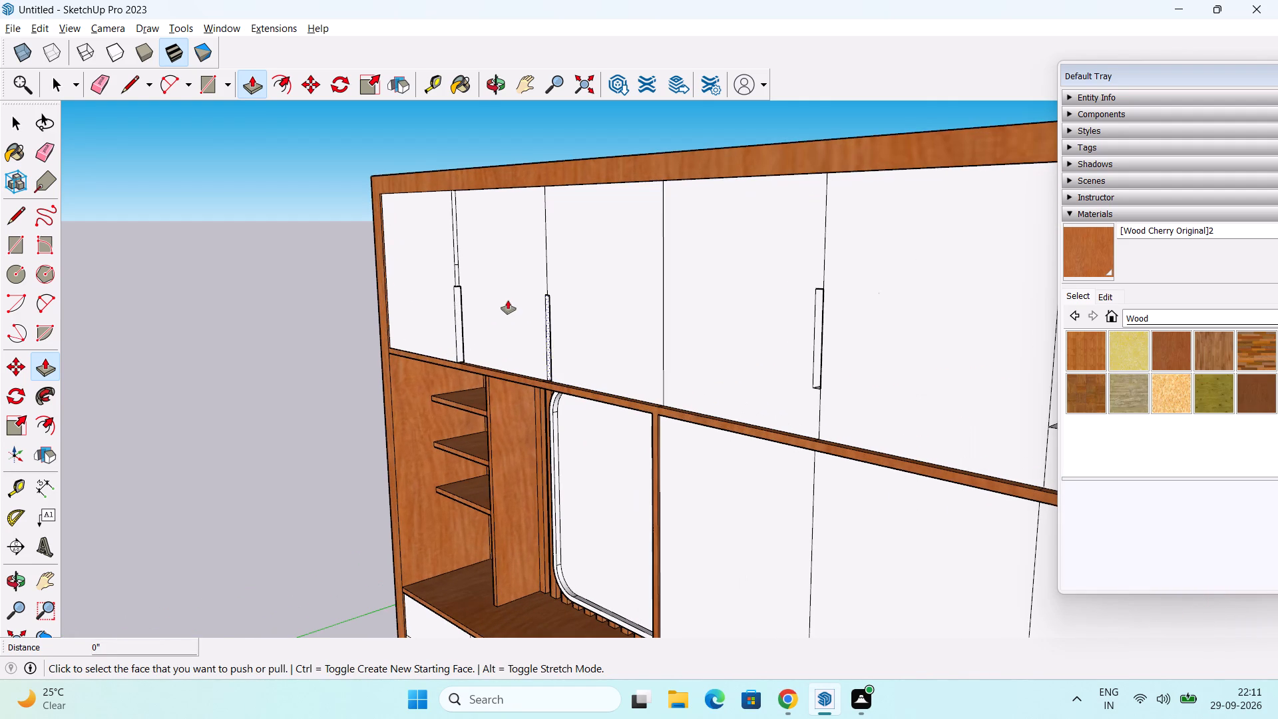
double_click(508, 299)
double_click(597, 296)
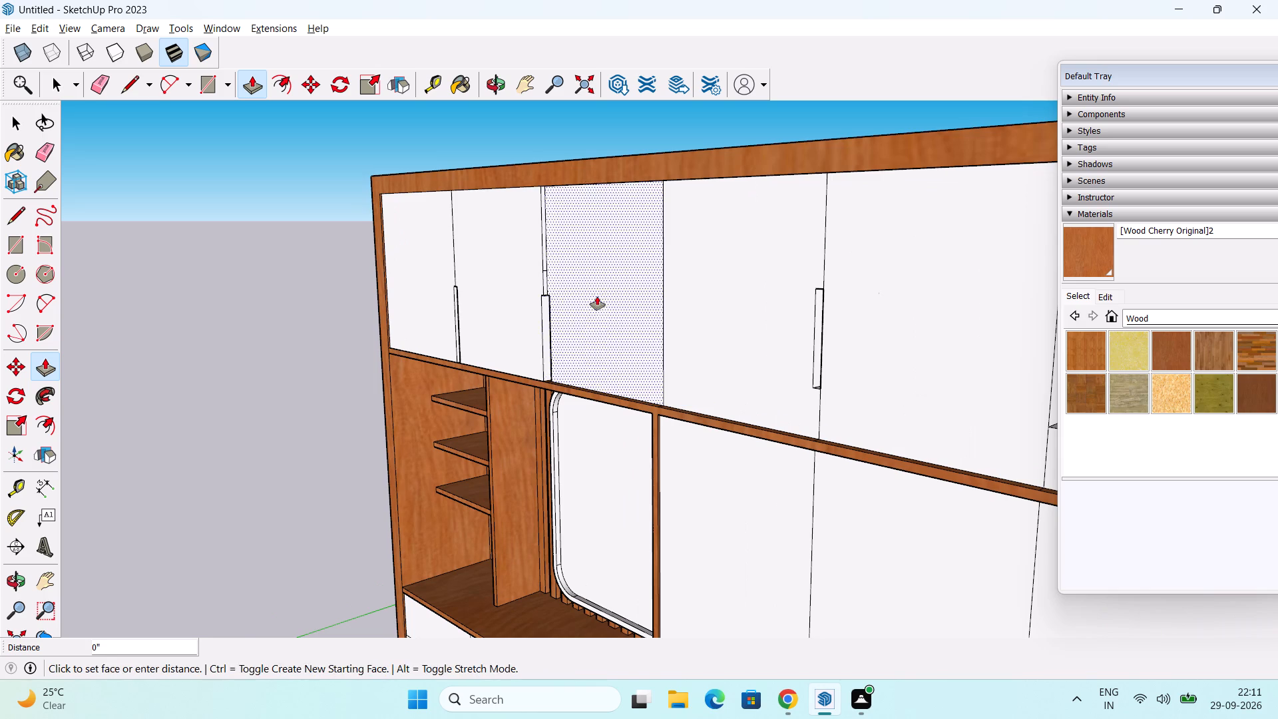
double_click(721, 304)
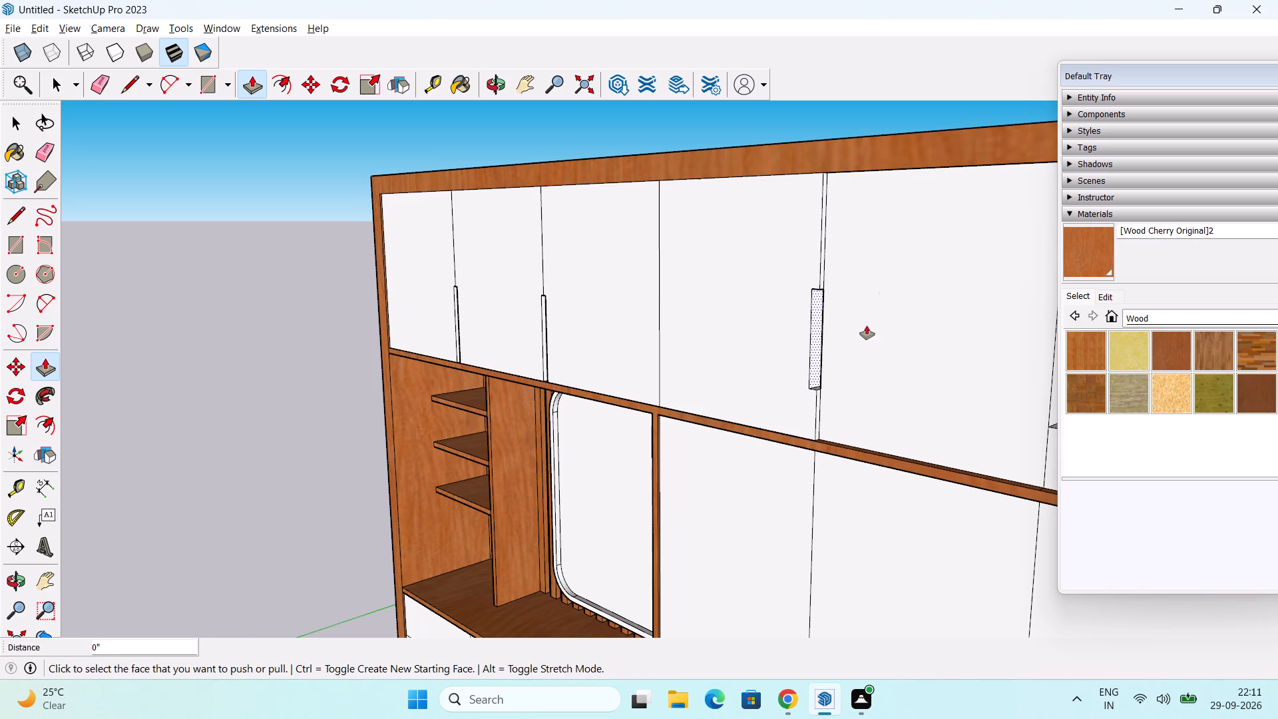
double_click(867, 326)
middle_drag(882, 402, 656, 304)
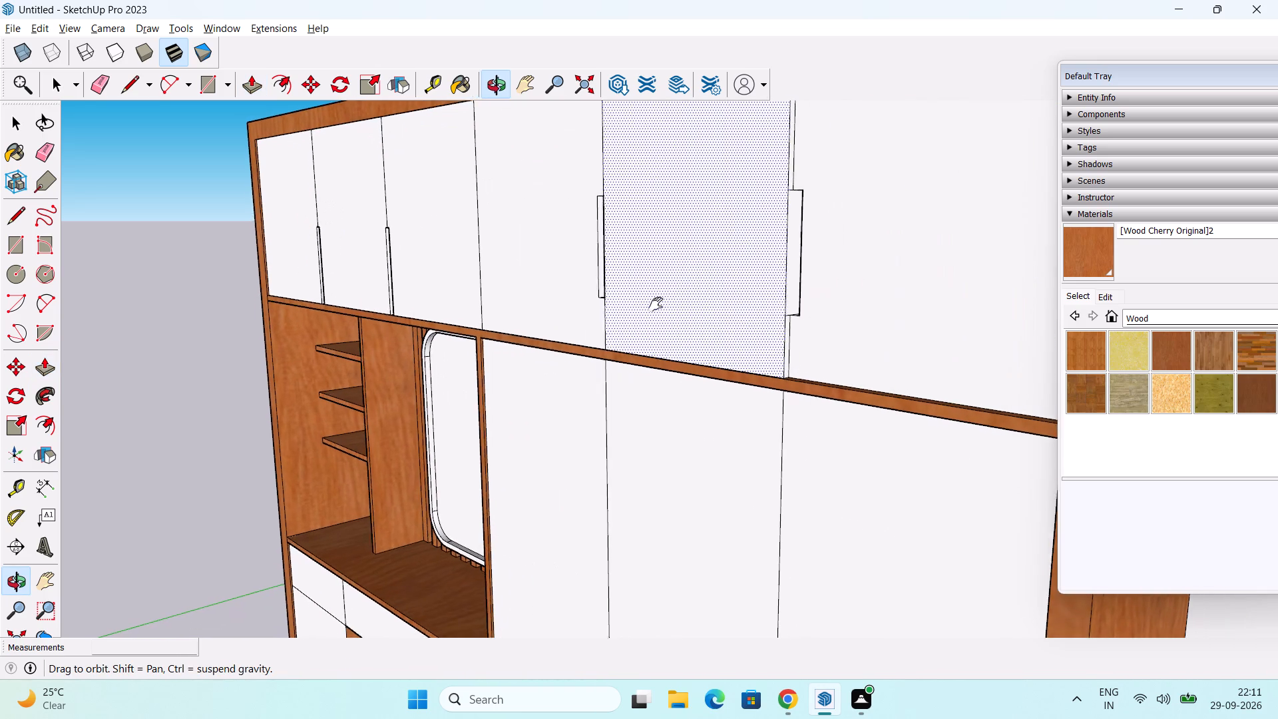
middle_drag(656, 304, 652, 306)
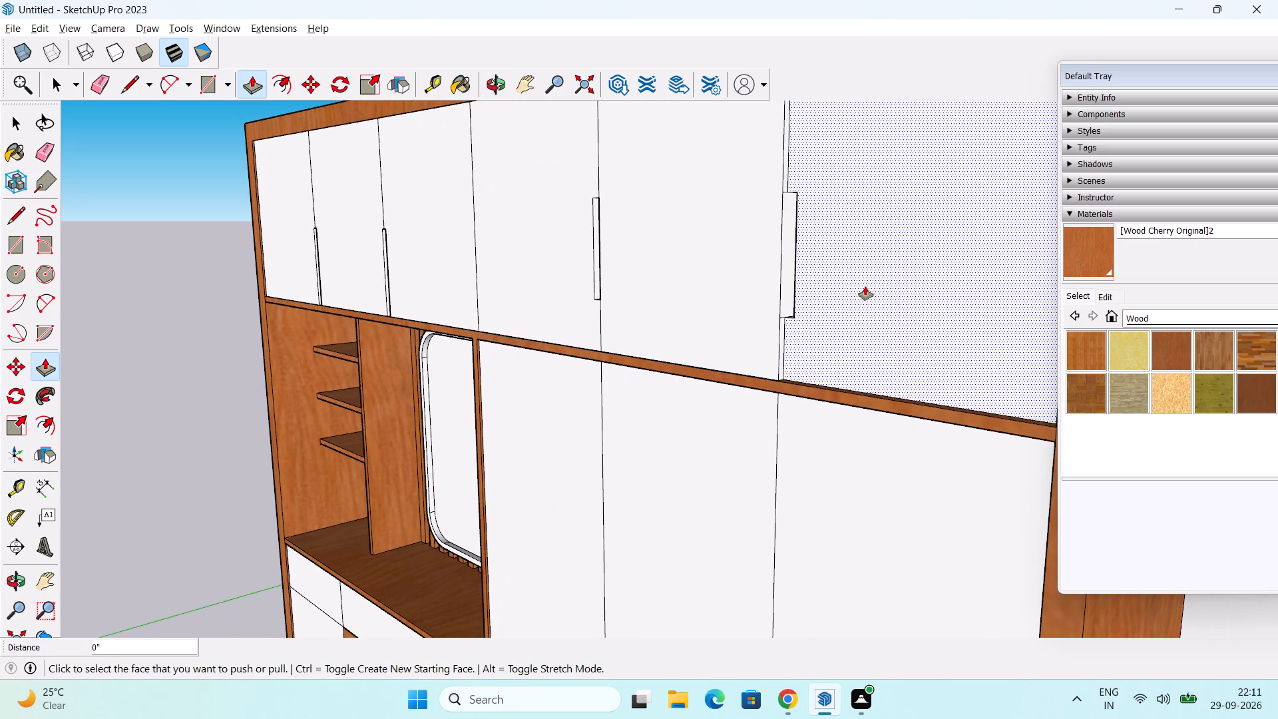
double_click(865, 286)
Examine the overhead doors, their handles and the whole wardrobe front from both sides, above and straight on.
scroll(865, 286, down, 3)
middle_drag(851, 330, 1092, 363)
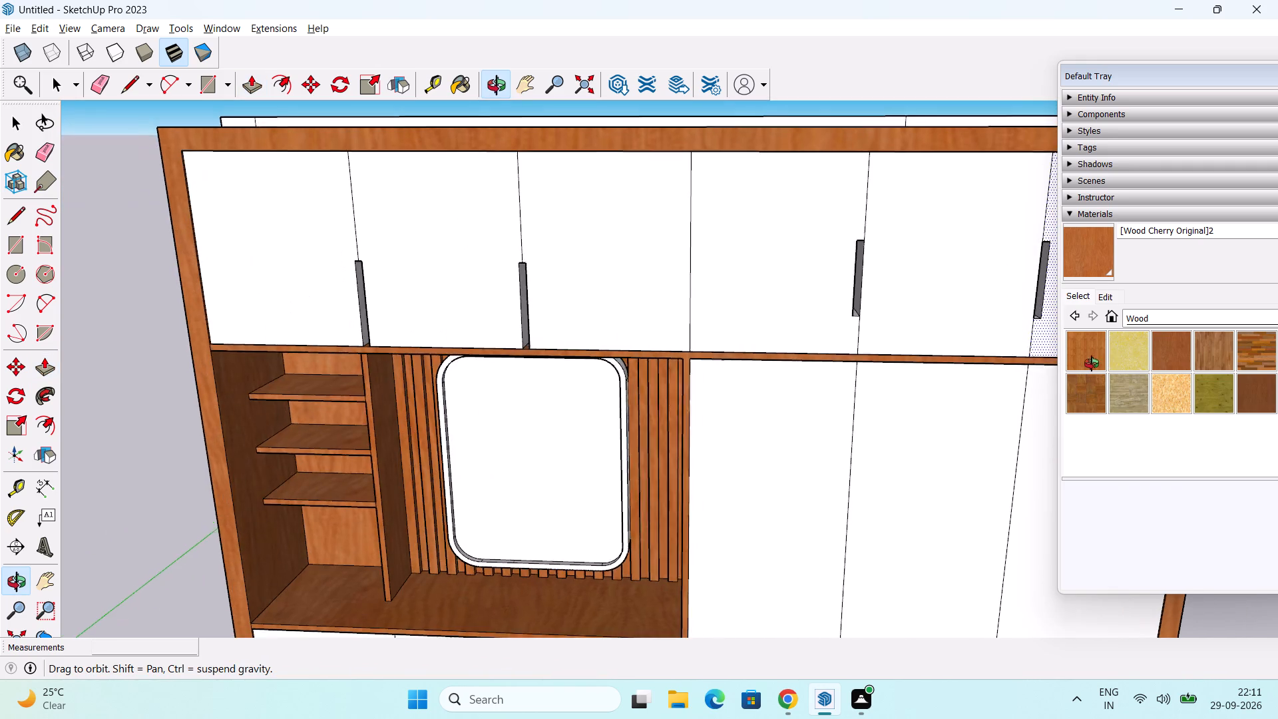
middle_drag(1092, 363, 1026, 358)
scroll(1026, 358, down, 3)
shift+middle_drag(1020, 382, 1016, 379)
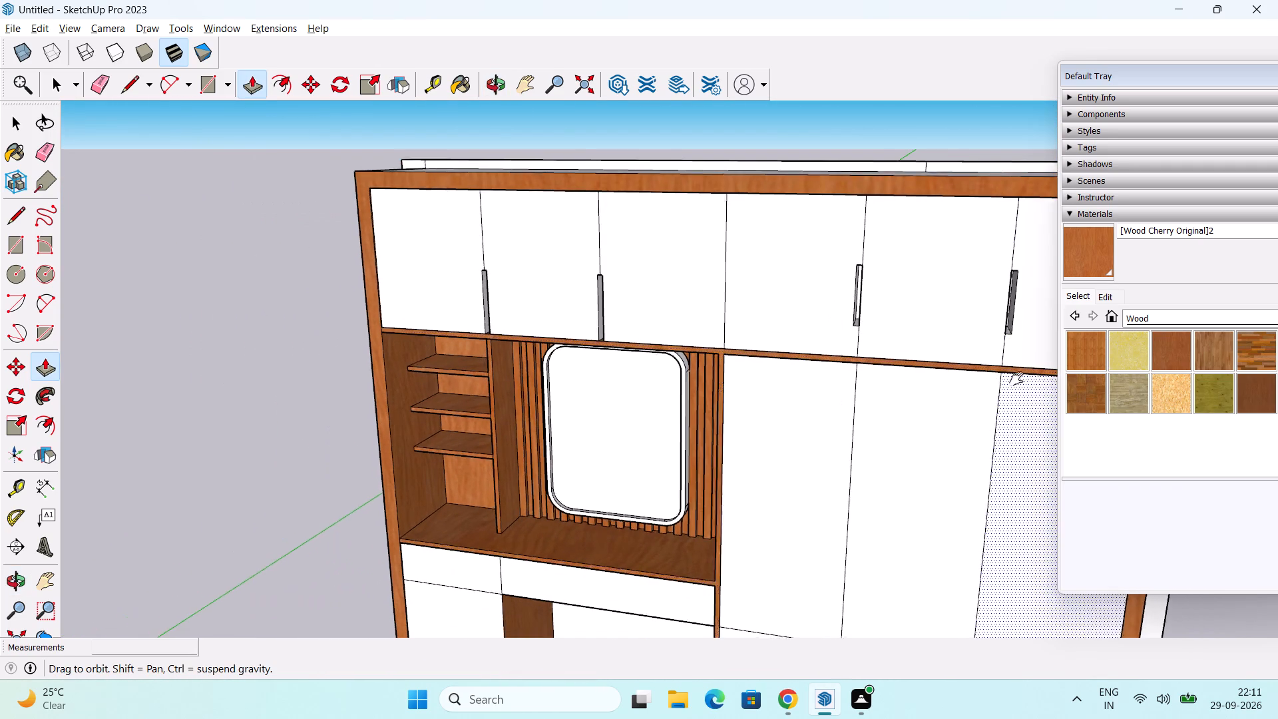
shift+middle_drag(1016, 379, 831, 329)
middle_drag(872, 344, 1078, 350)
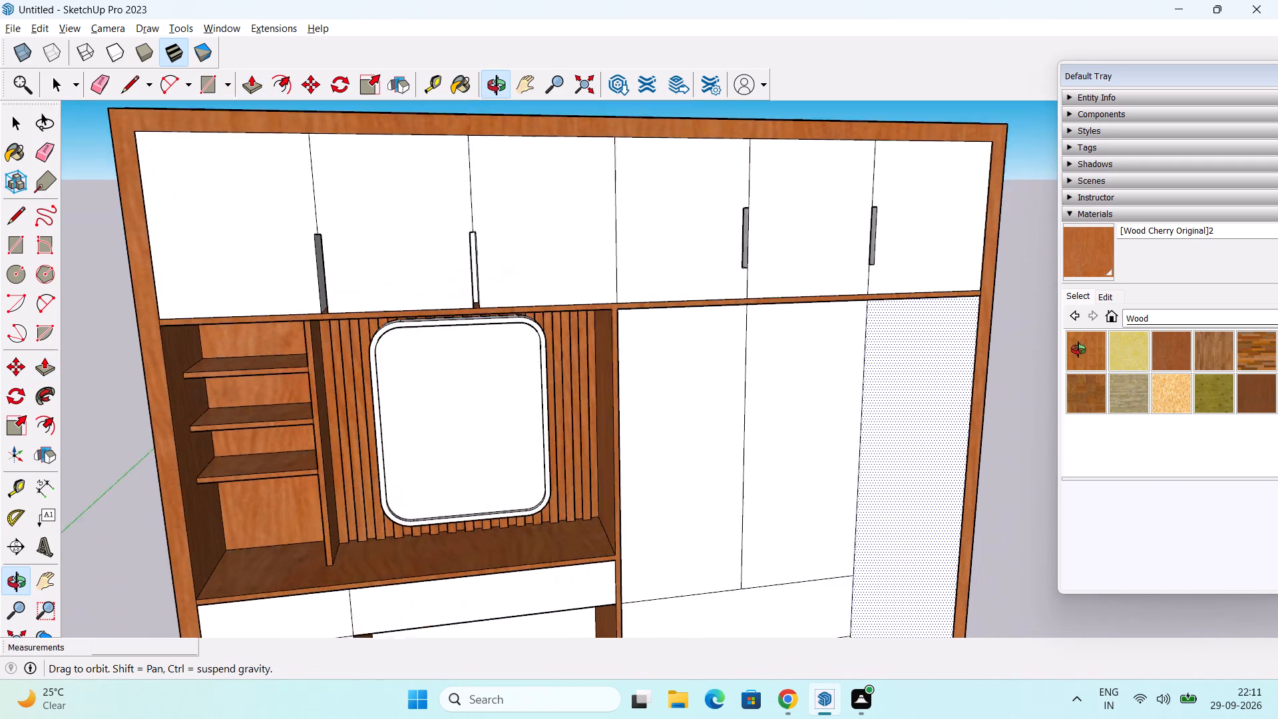
middle_drag(1078, 350, 1265, 415)
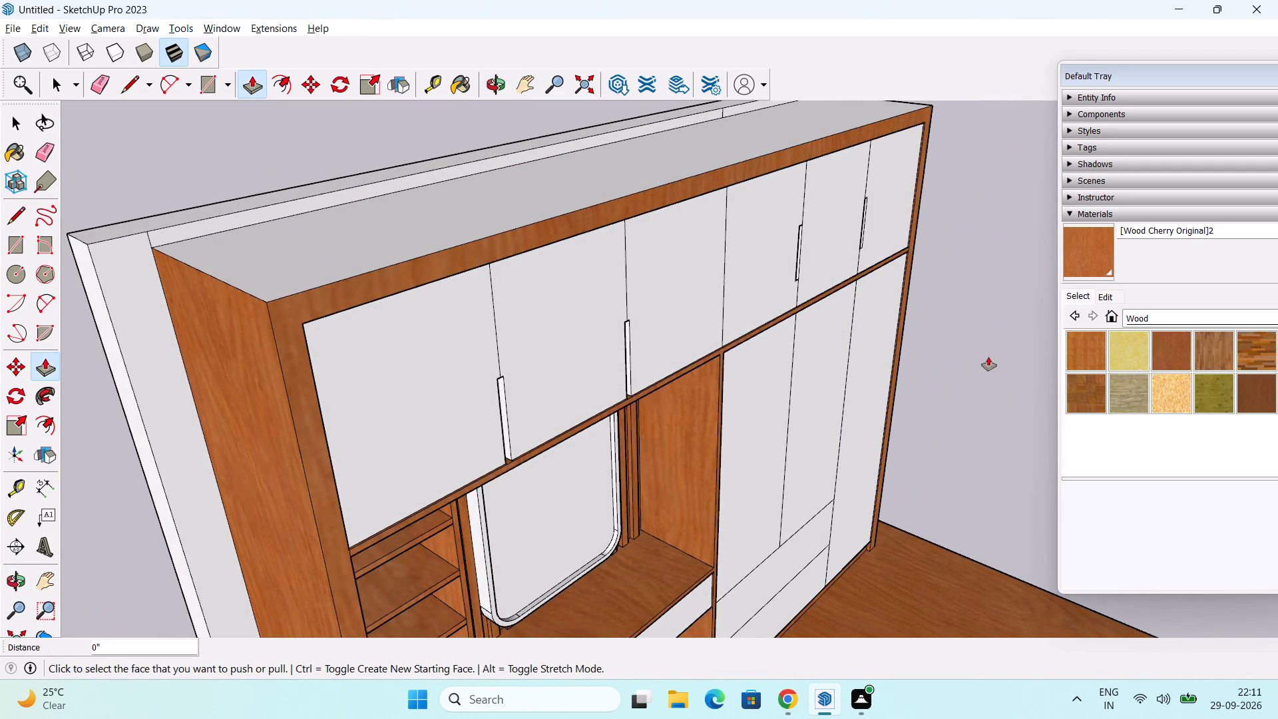
key(space)
scroll(989, 354, down, 3)
middle_drag(985, 347, 821, 324)
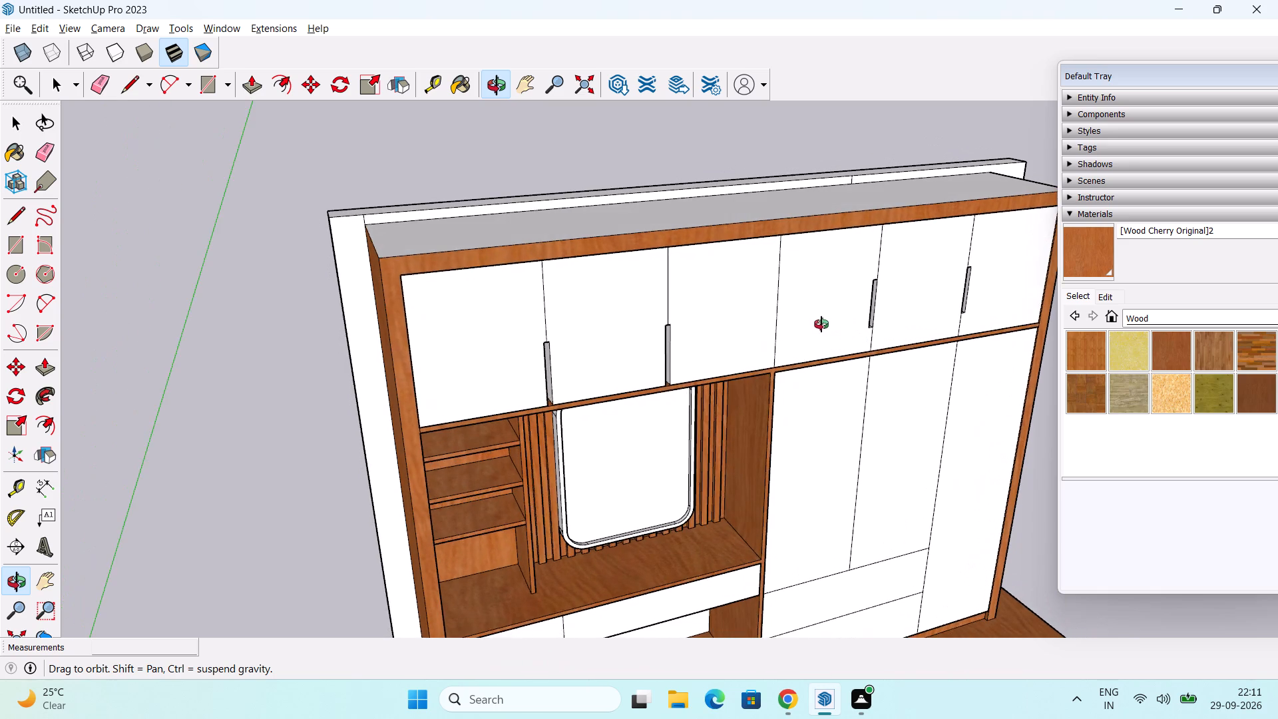
middle_drag(821, 324, 864, 320)
middle_drag(947, 439, 848, 330)
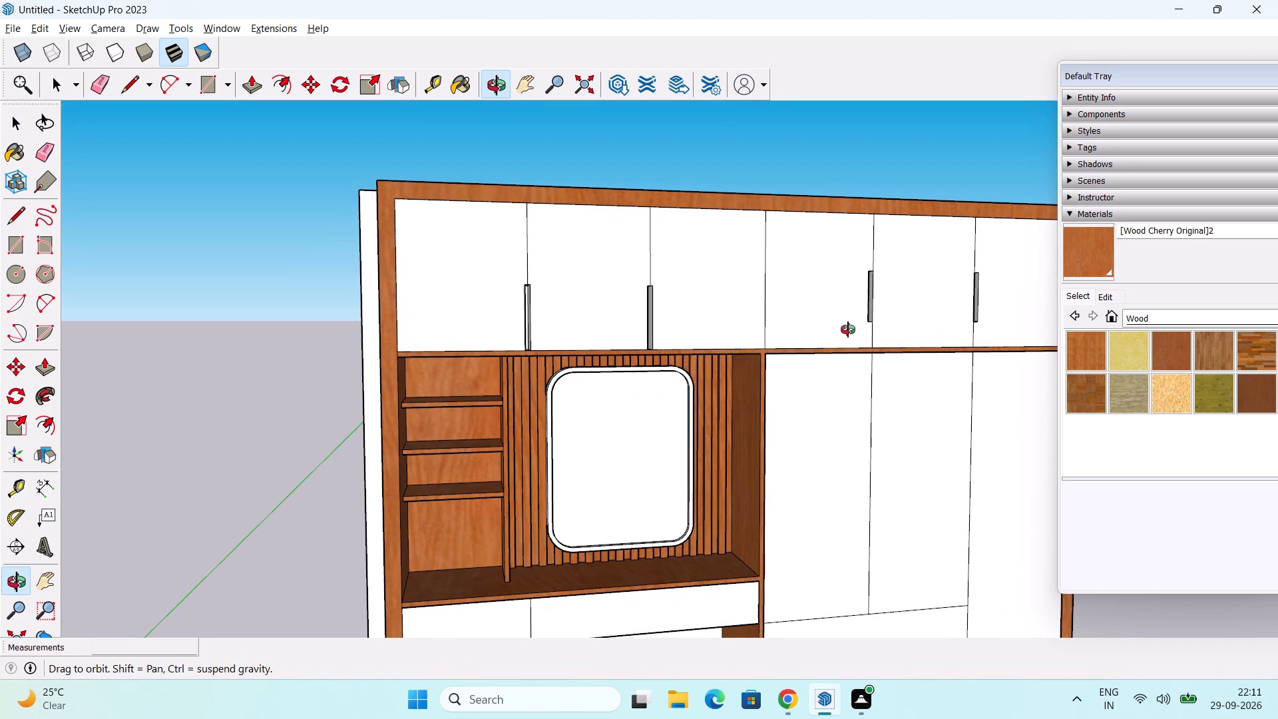
middle_drag(848, 330, 847, 330)
scroll(848, 335, down, 1)
middle_drag(886, 405, 776, 326)
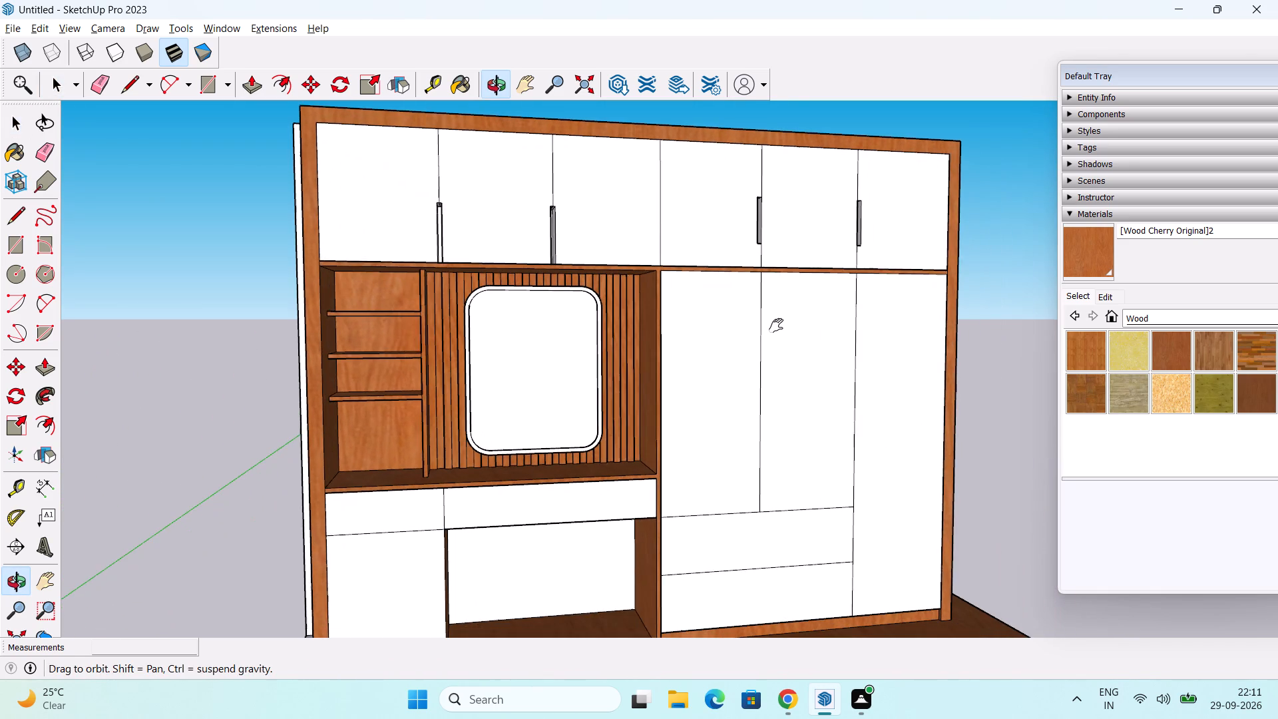
middle_drag(776, 326, 776, 325)
middle_drag(835, 411, 763, 386)
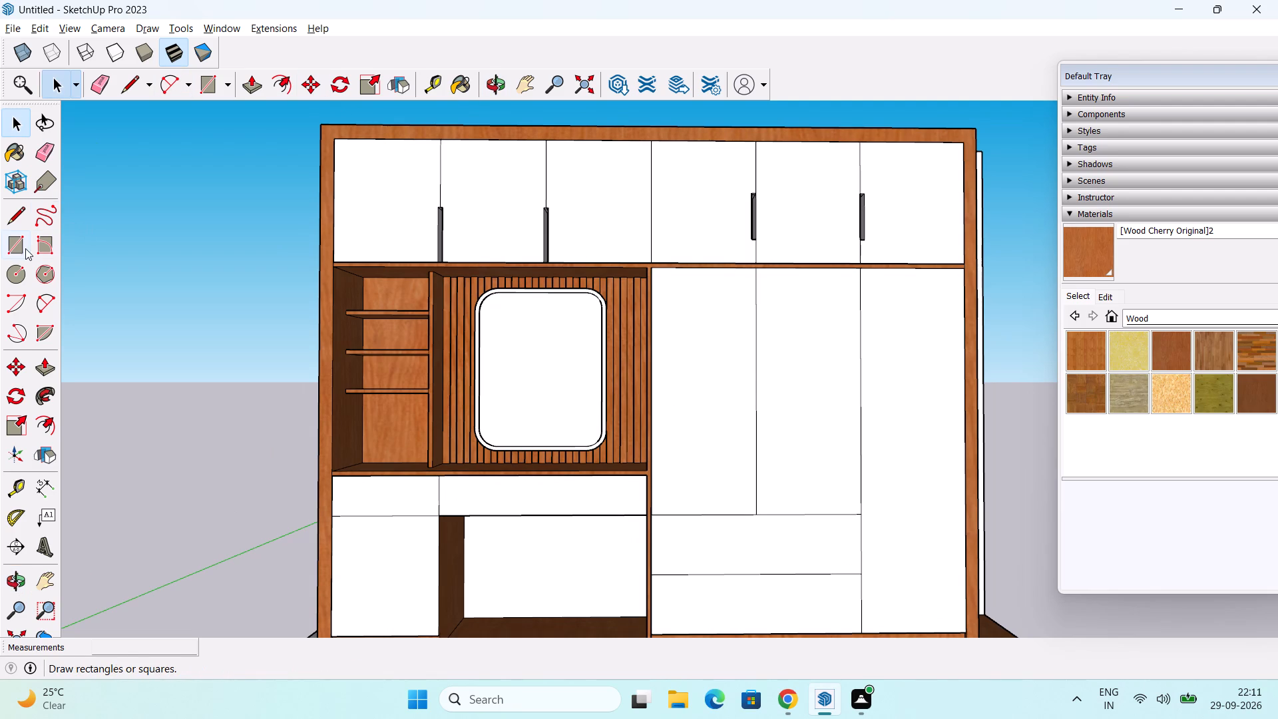
Draw a handle rectangle about 8 5/8" by 3/4" along the top edge of the small drawer front below the open shelves.
click(20, 249)
middle_drag(462, 459, 487, 354)
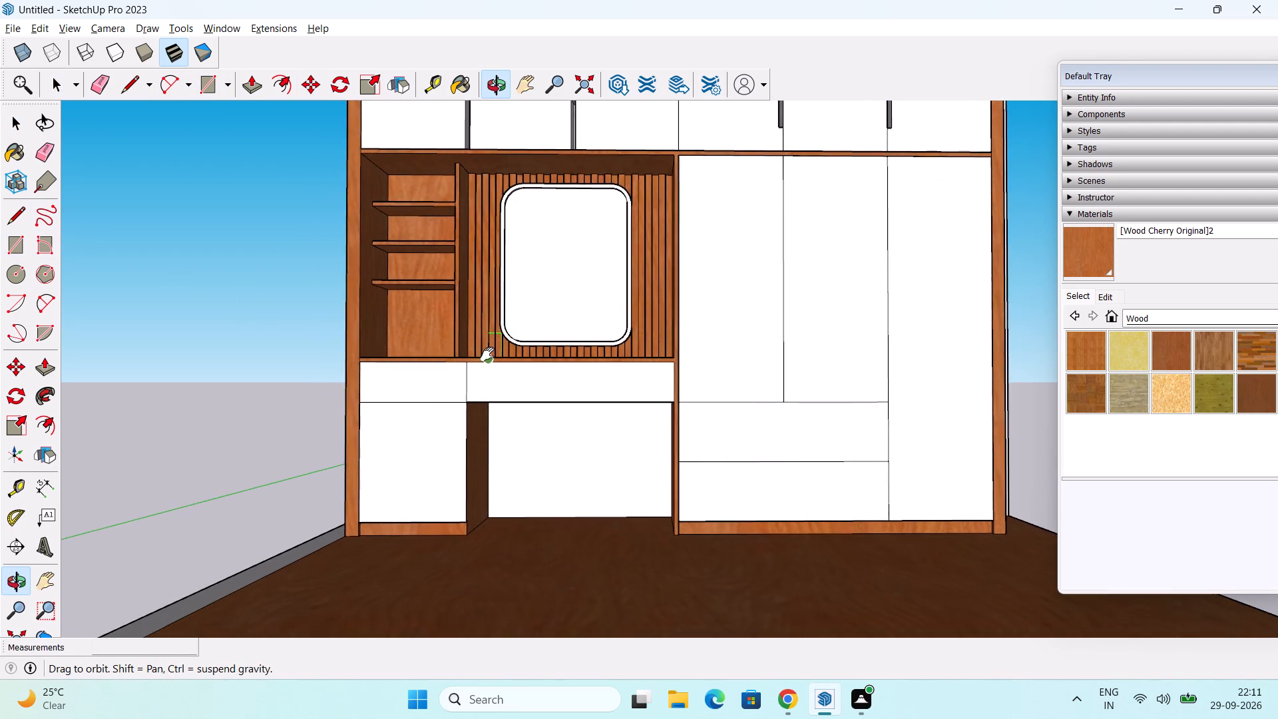
middle_drag(487, 354, 503, 351)
scroll(401, 390, up, 6)
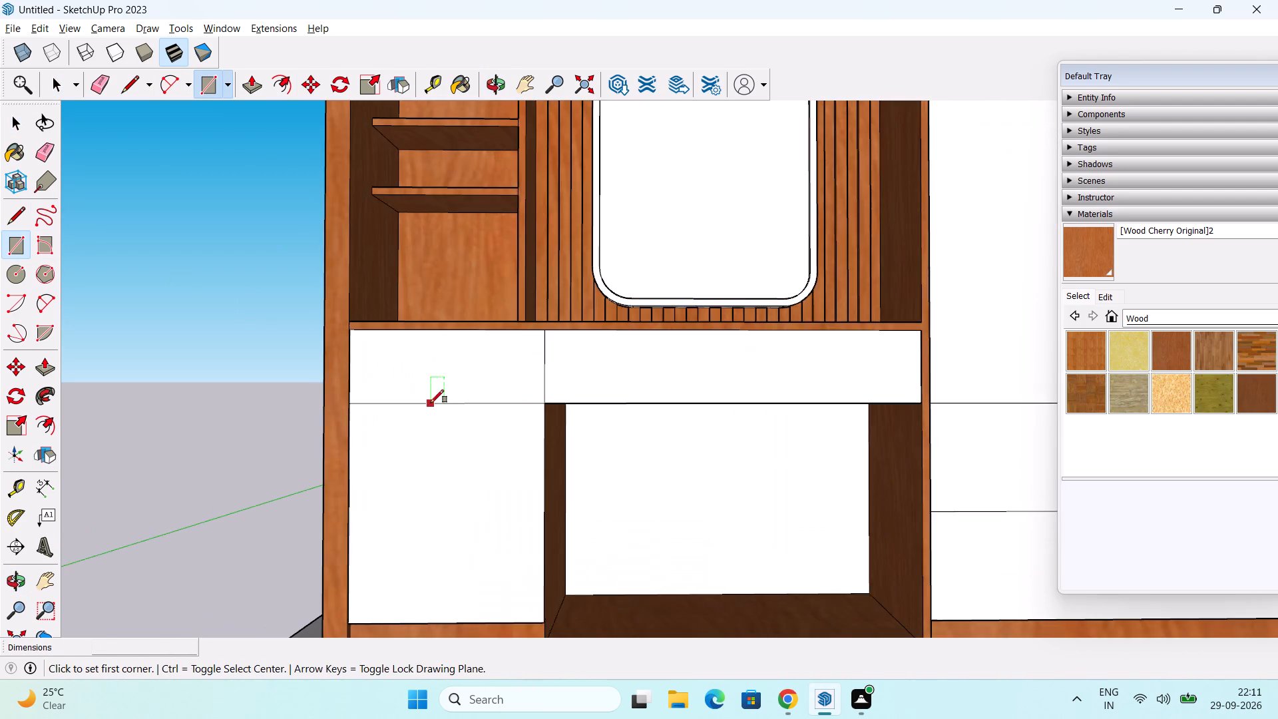
middle_drag(431, 403, 484, 338)
scroll(431, 403, up, 1)
scroll(431, 302, up, 3)
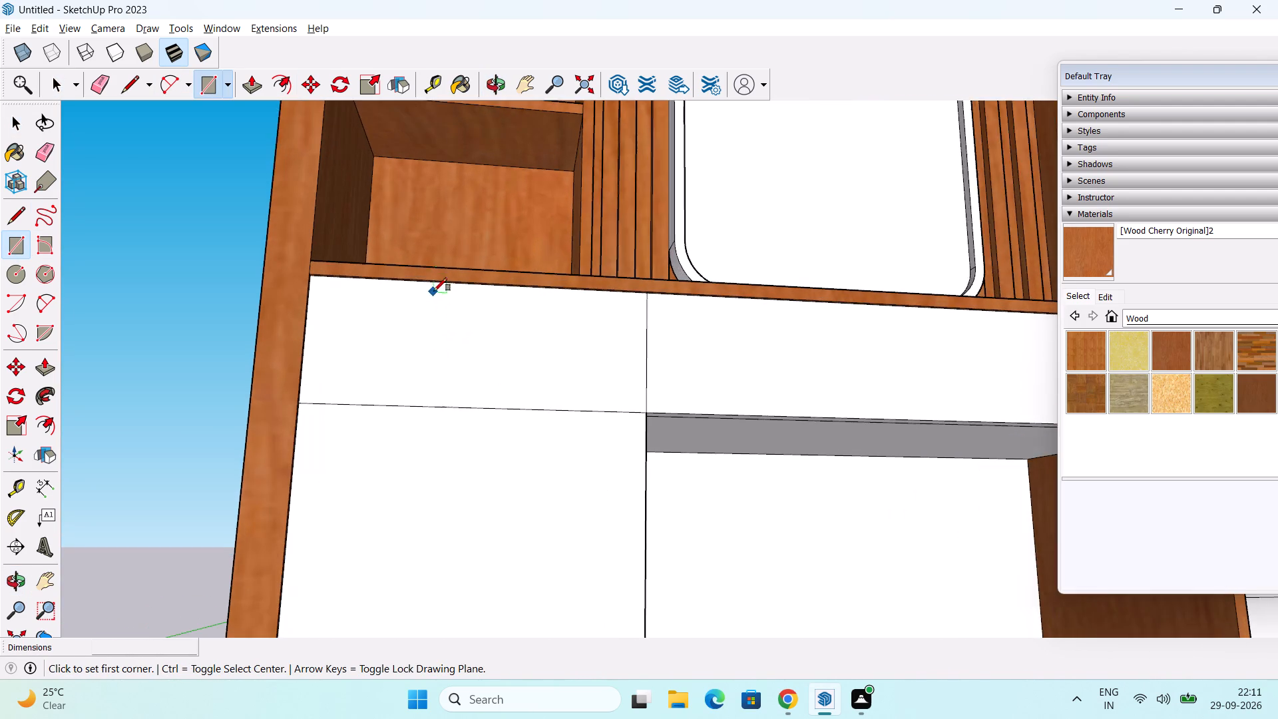
scroll(434, 291, up, 3)
middle_drag(435, 288, 445, 244)
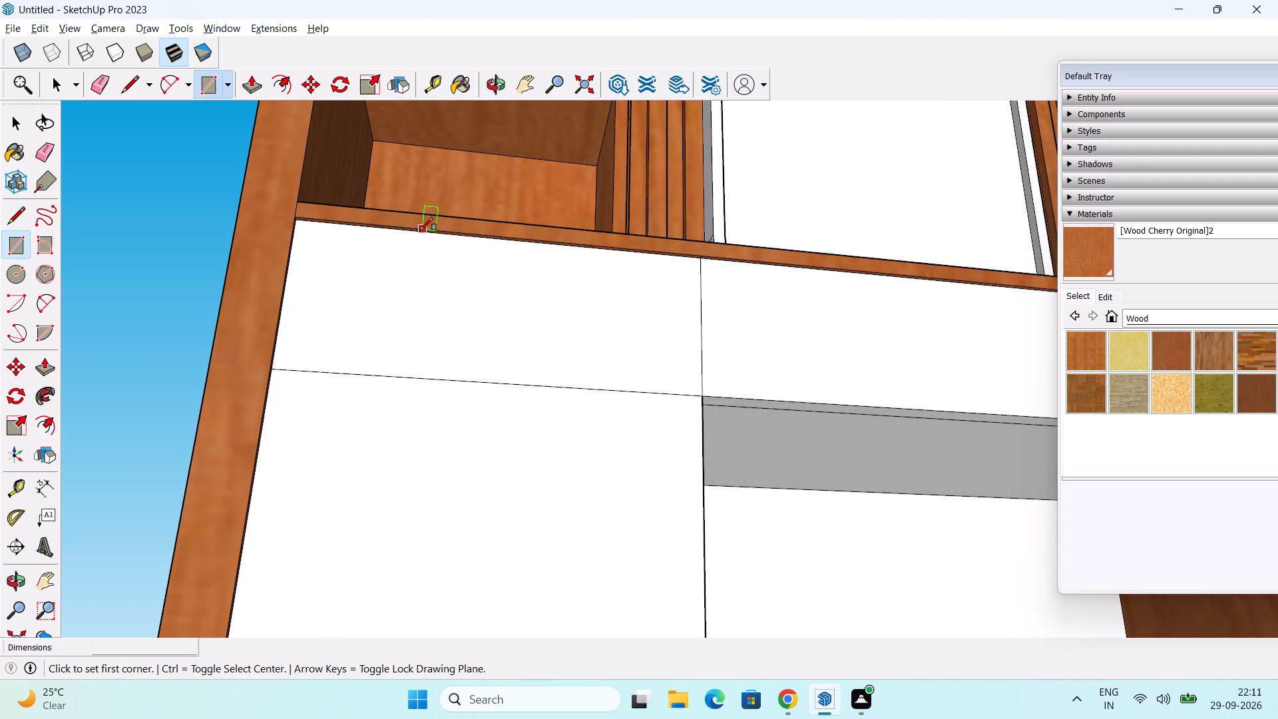
scroll(426, 234, up, 9)
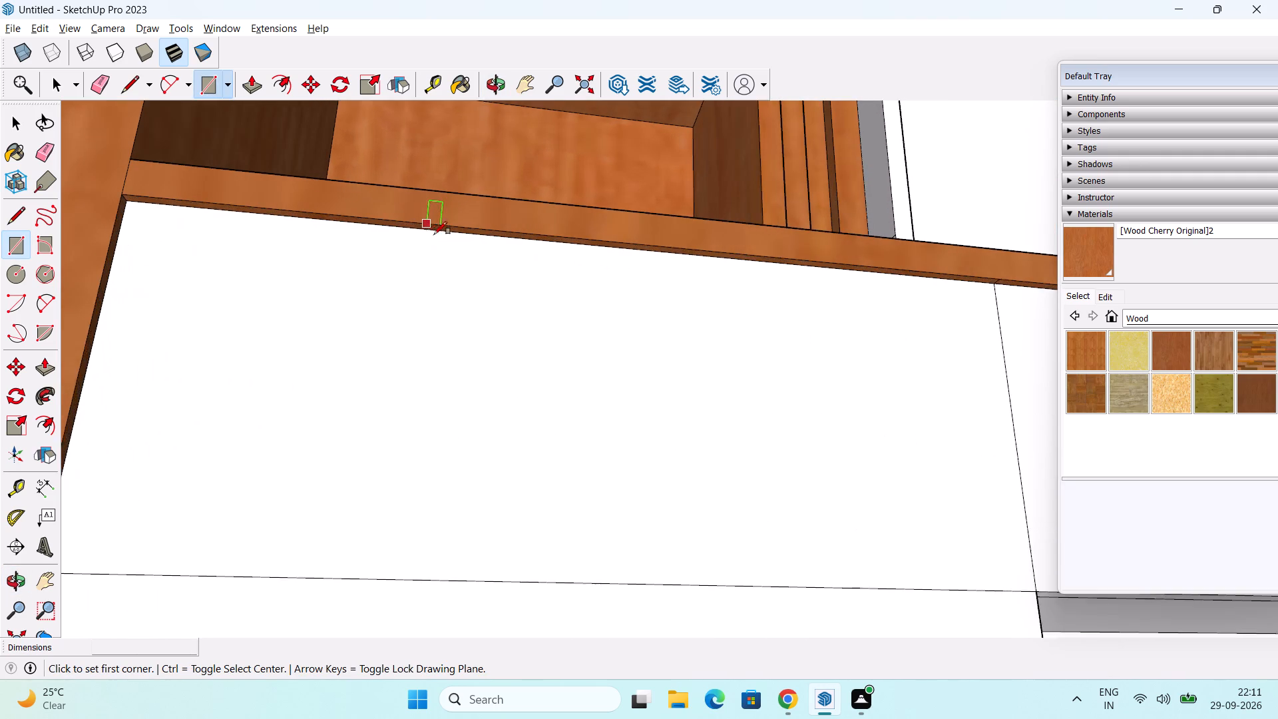
scroll(420, 233, up, 2)
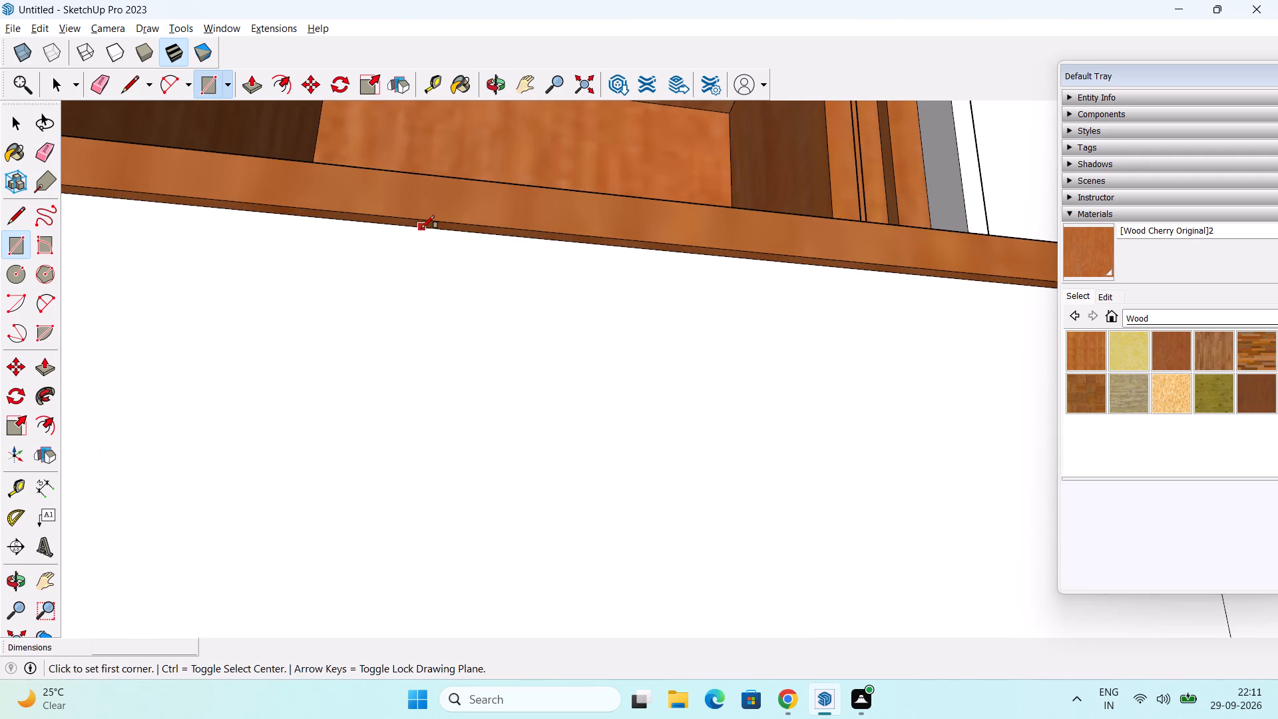
click(421, 228)
scroll(654, 352, down, 6)
middle_drag(838, 419, 838, 418)
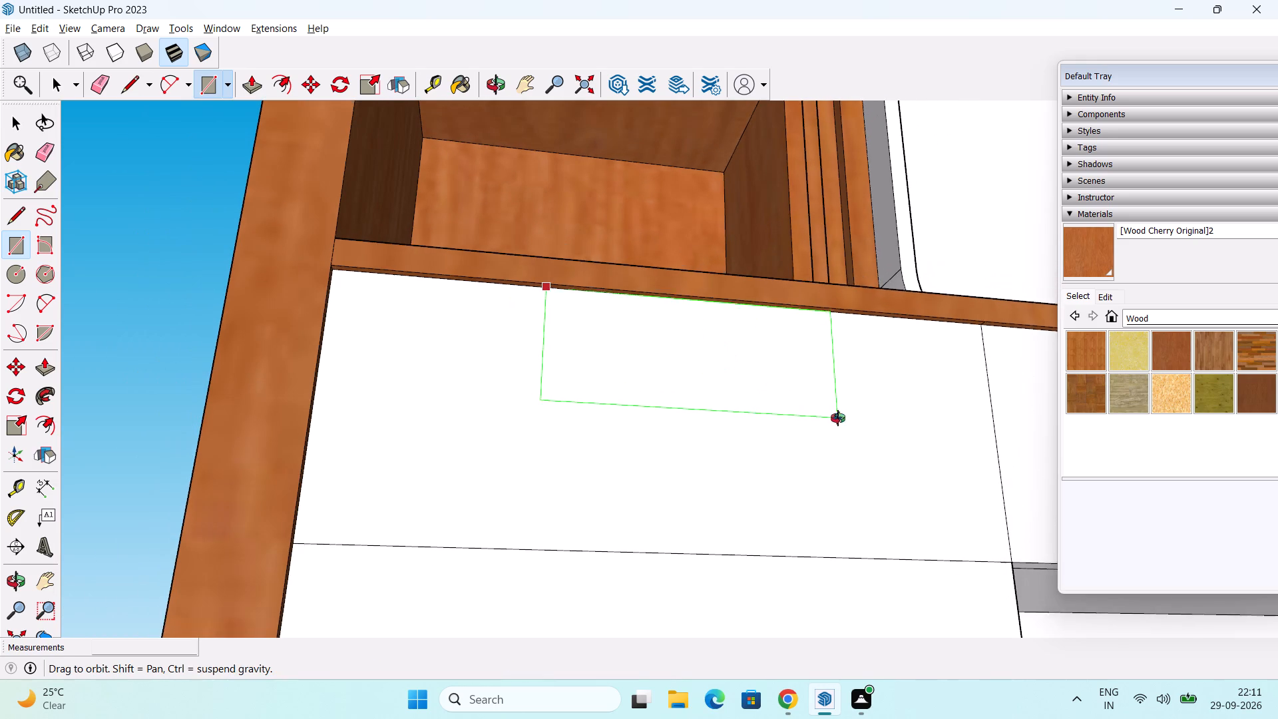
middle_drag(838, 418, 763, 441)
scroll(680, 371, down, 4)
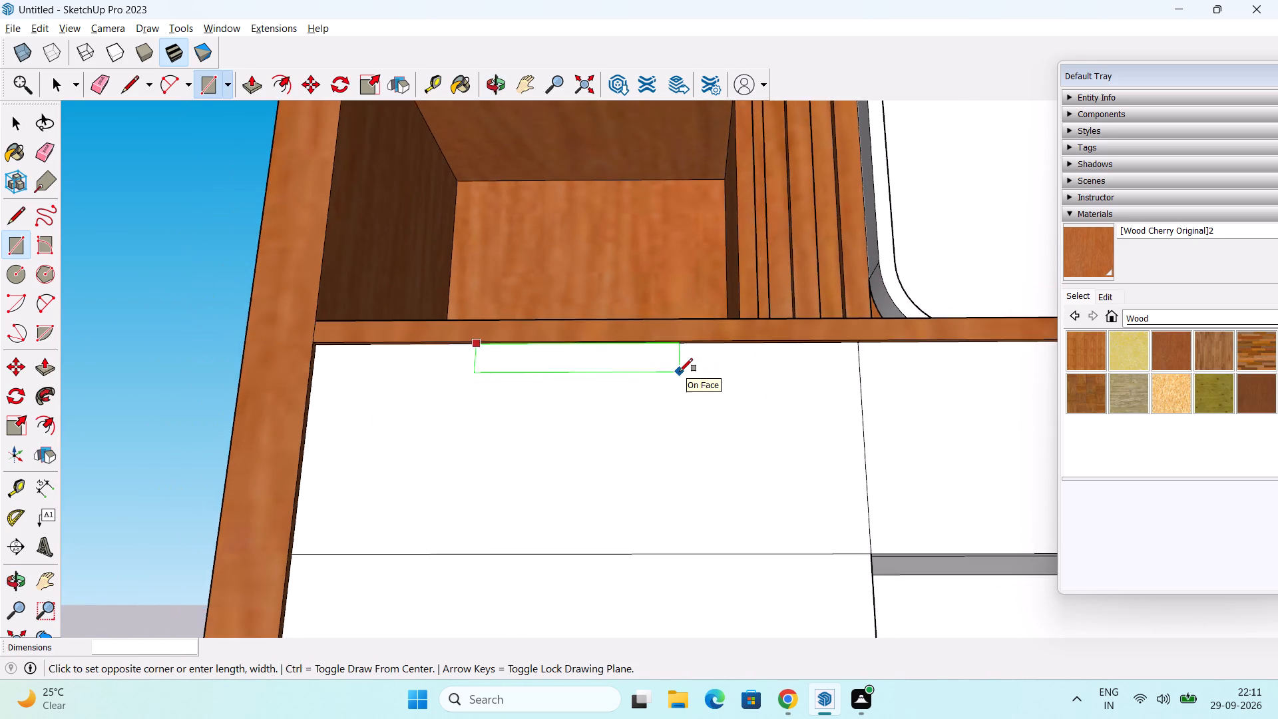
scroll(680, 371, down, 6)
middle_drag(678, 374, 683, 445)
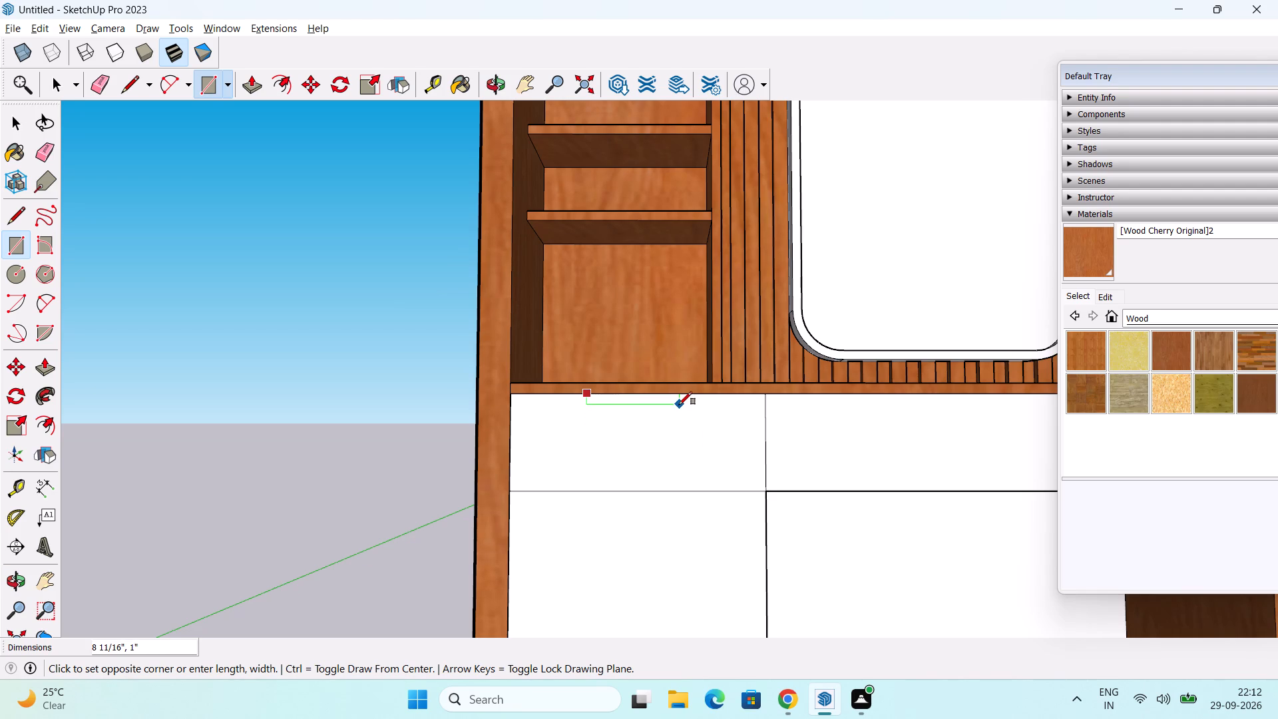
scroll(679, 405, up, 9)
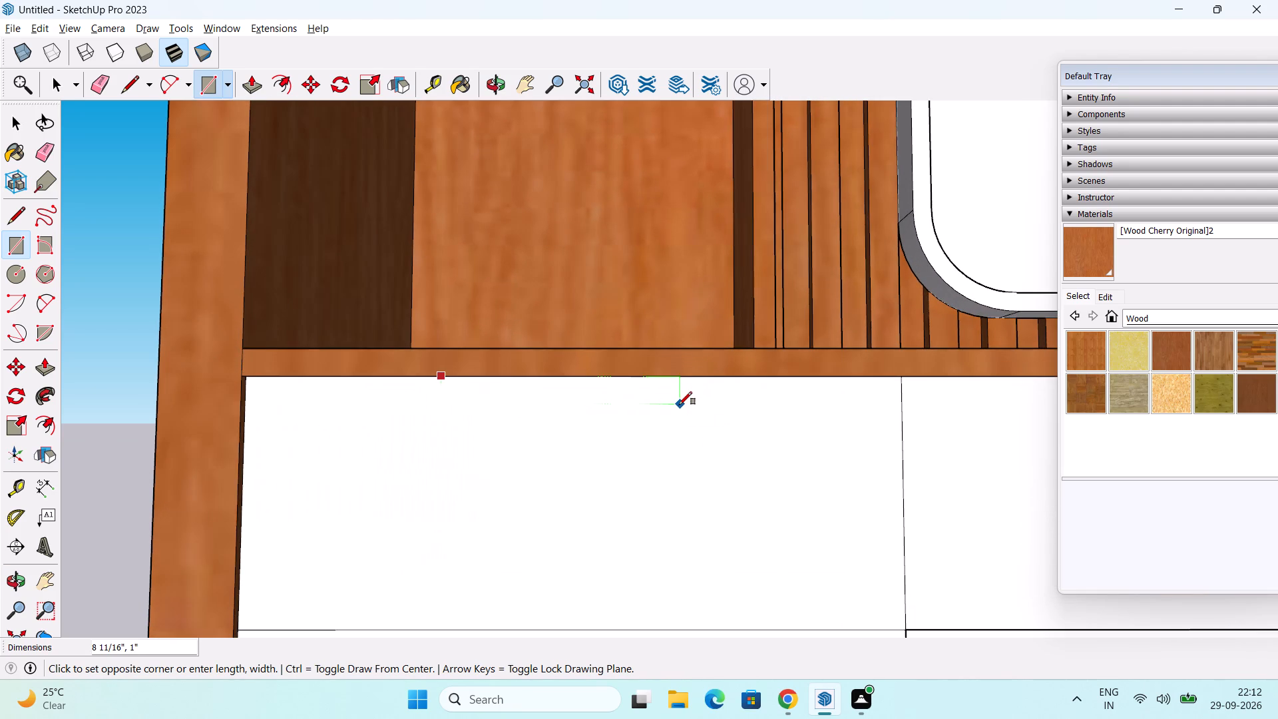
shift+middle_drag(679, 405, 776, 409)
middle_drag(776, 409, 804, 338)
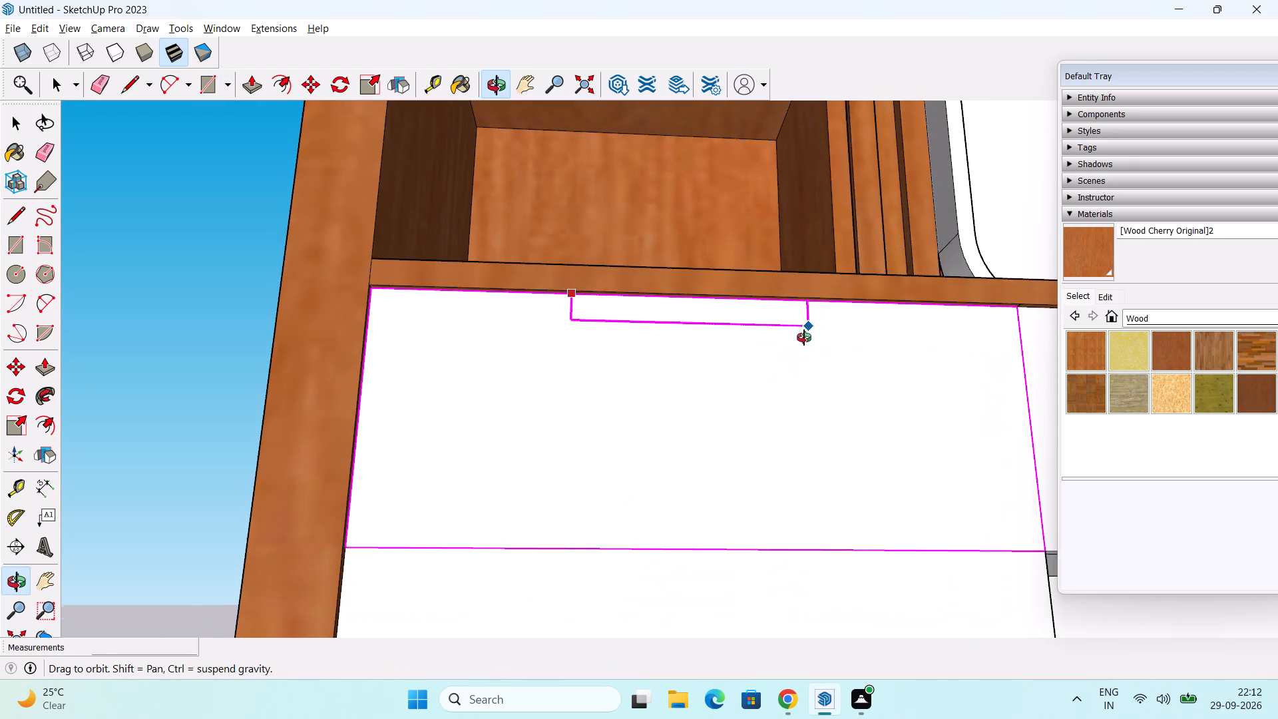
middle_drag(804, 338, 807, 330)
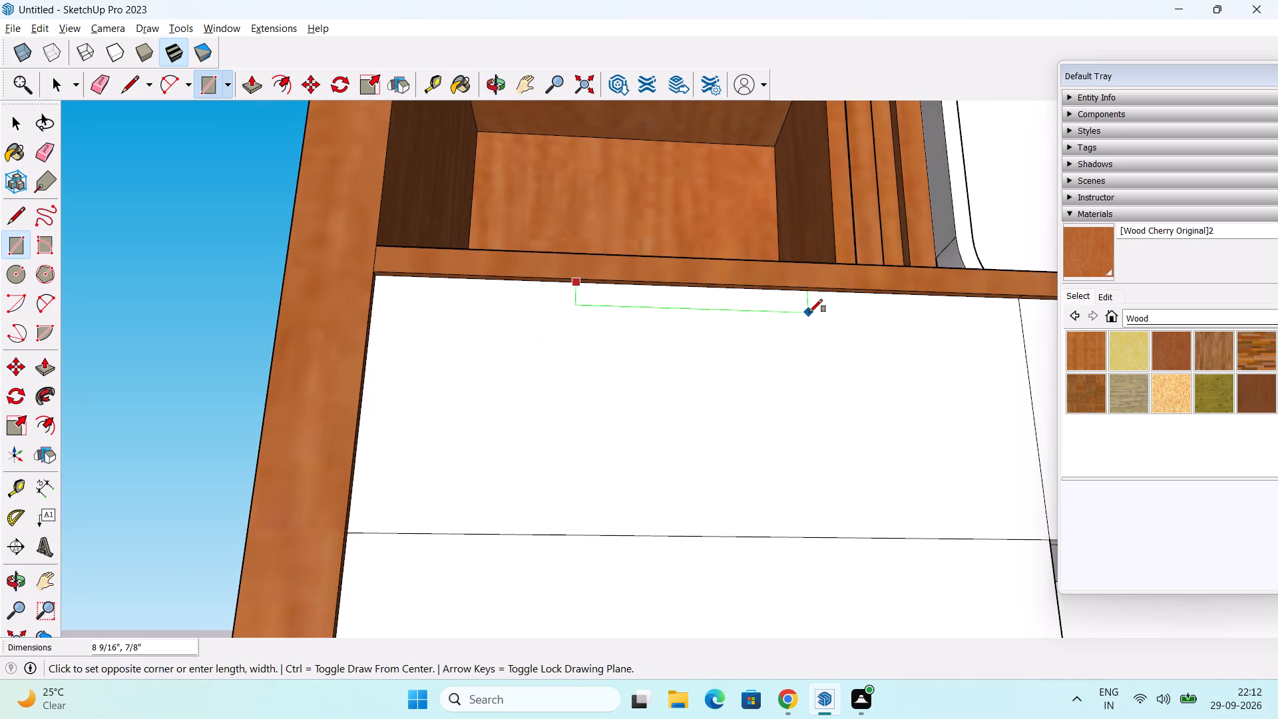
click(809, 310)
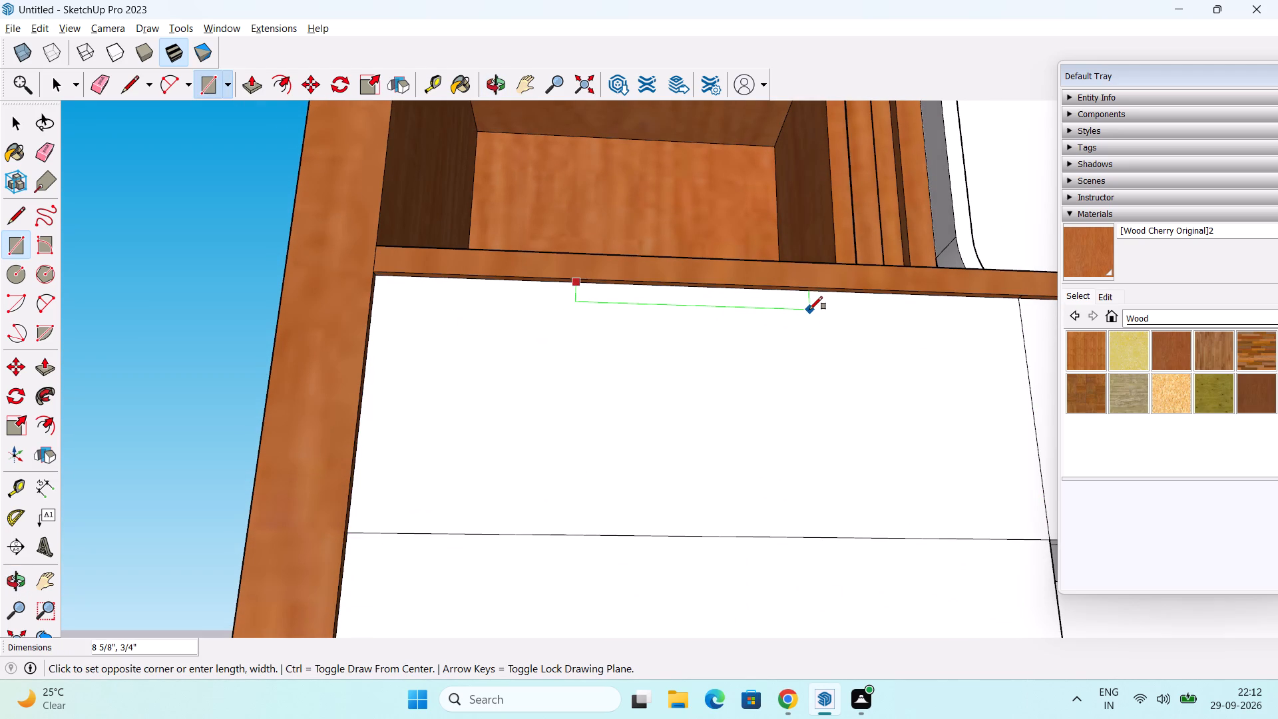
Copy the handle rectangle about 9 1/16" straight down to the top edge of the cabinet door below the drawer.
scroll(825, 336, down, 7)
middle_drag(831, 450, 749, 531)
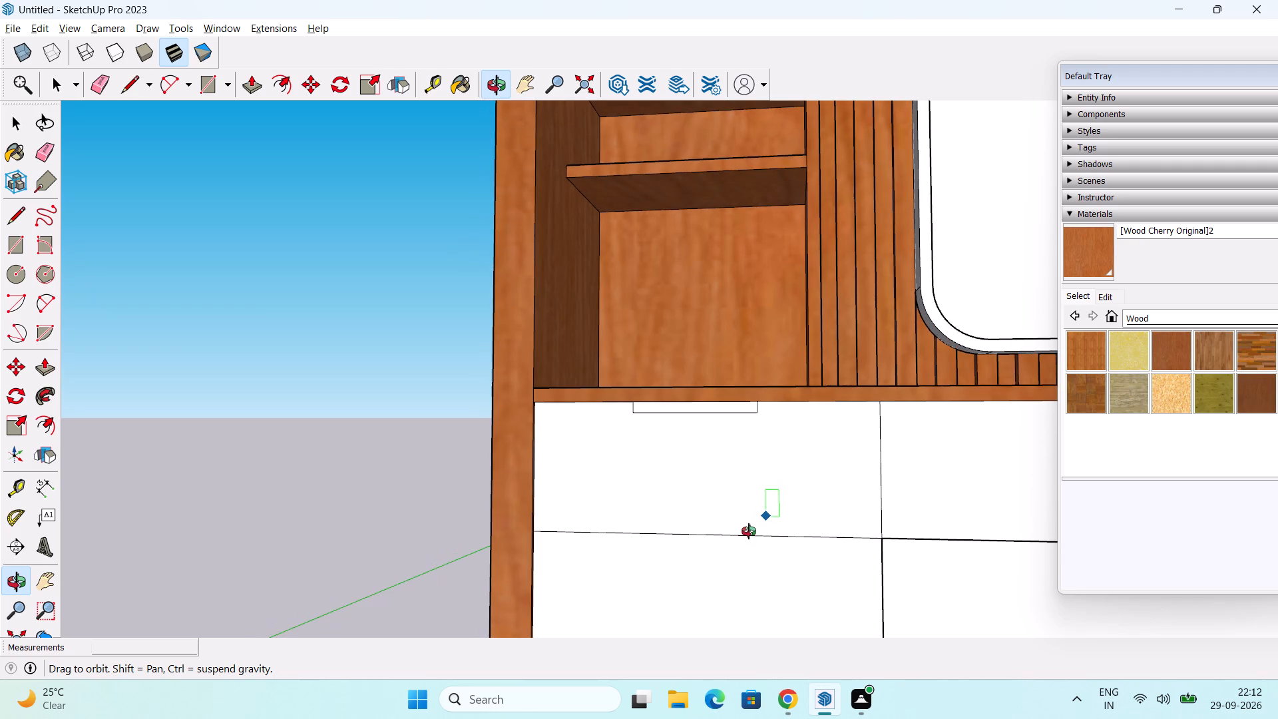
middle_drag(749, 531, 783, 473)
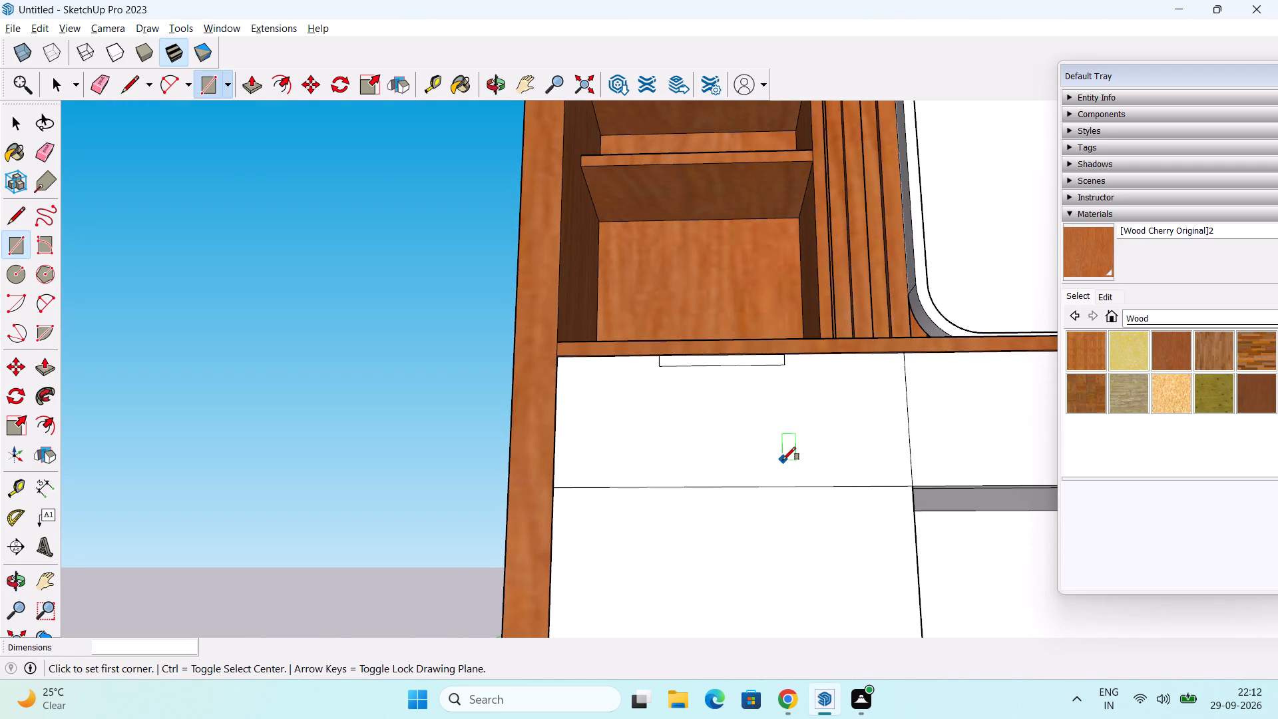
key(space)
middle_drag(788, 394, 814, 273)
scroll(740, 316, up, 4)
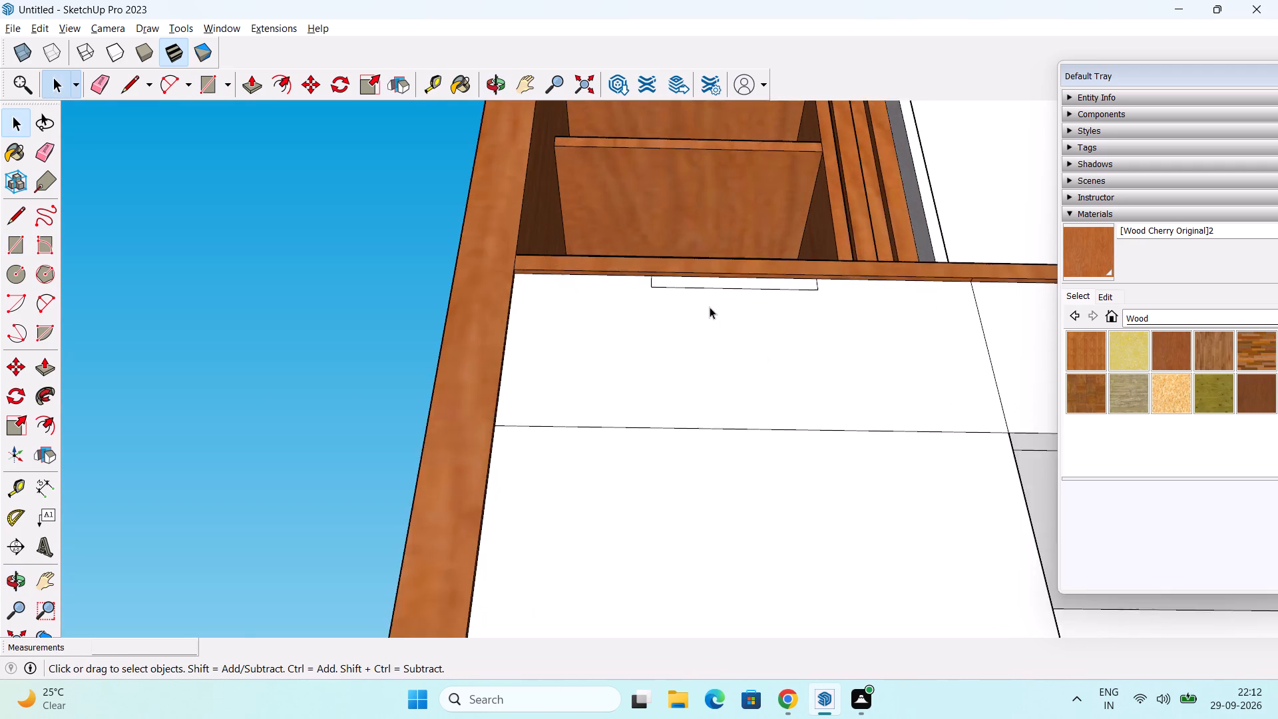
scroll(710, 307, up, 8)
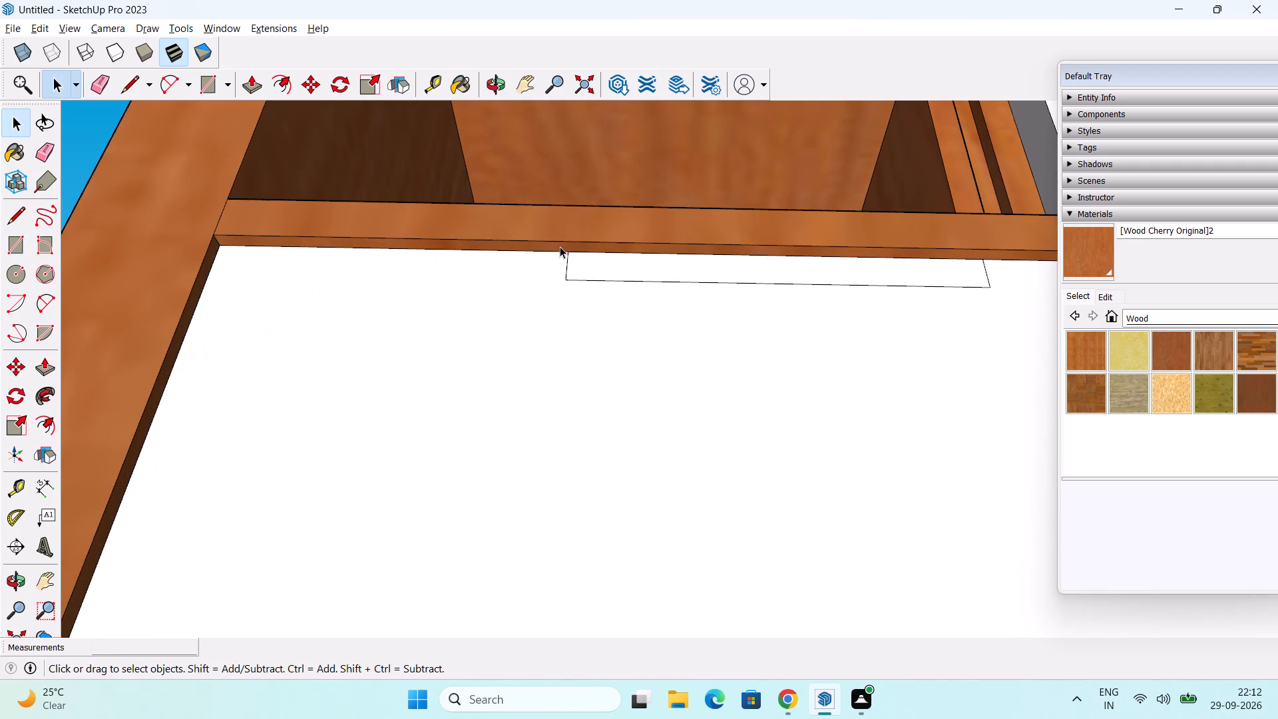
drag(558, 244, 990, 351)
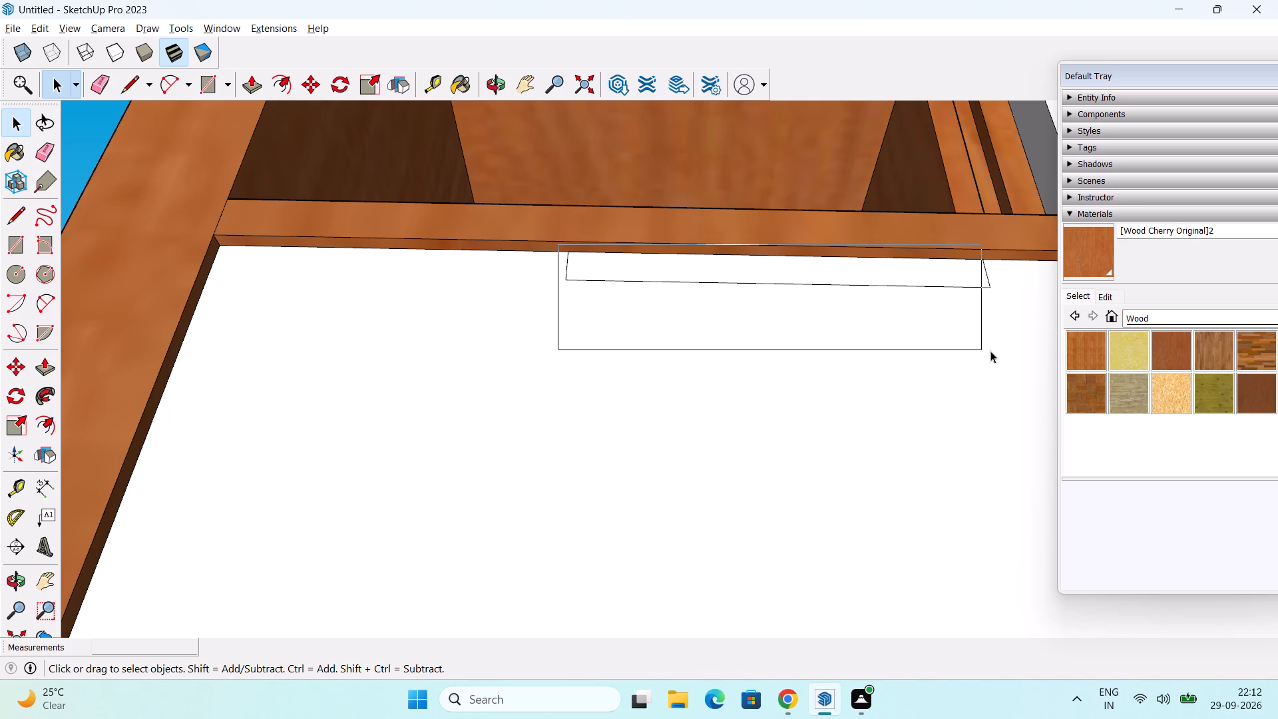
drag(990, 351, 996, 368)
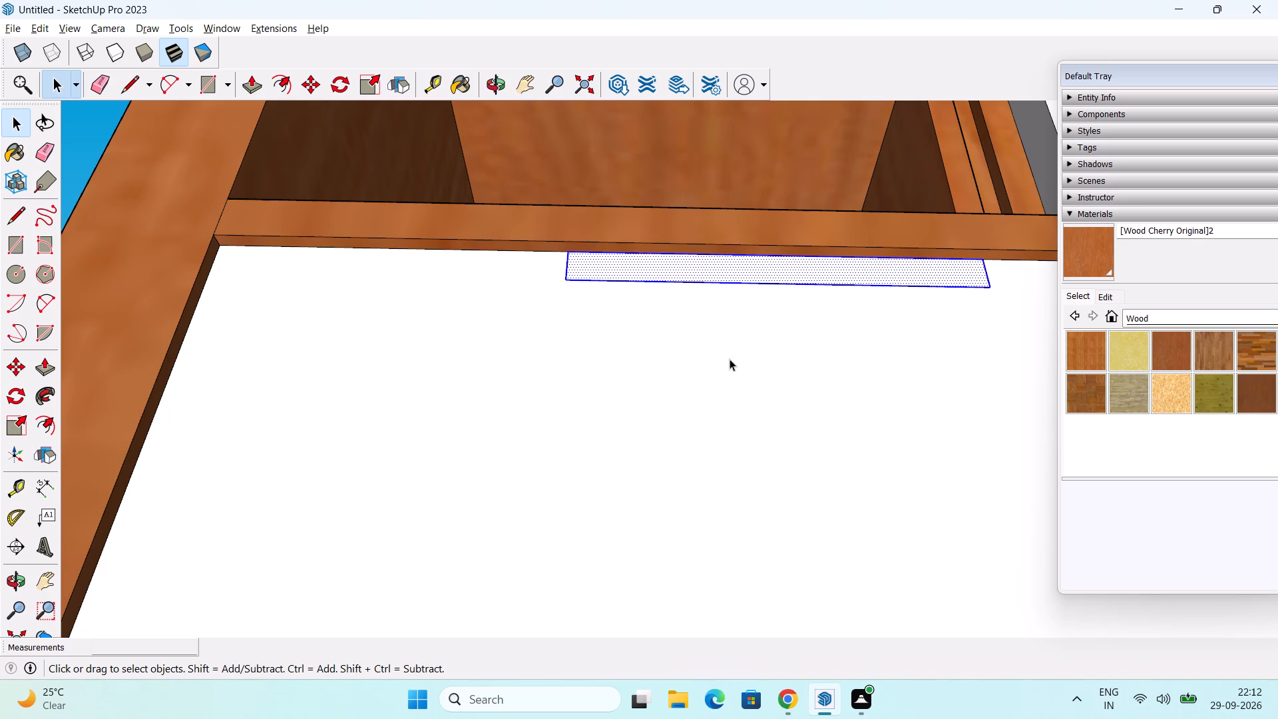
key(m)
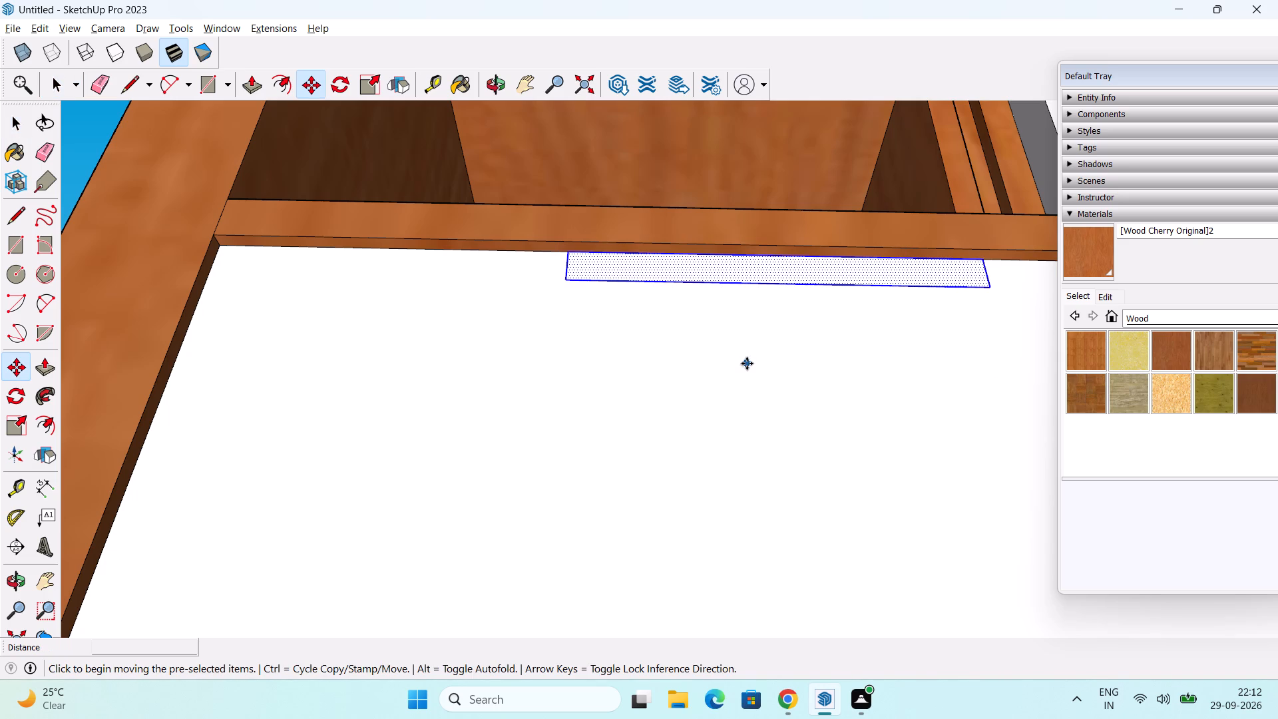
click(778, 259)
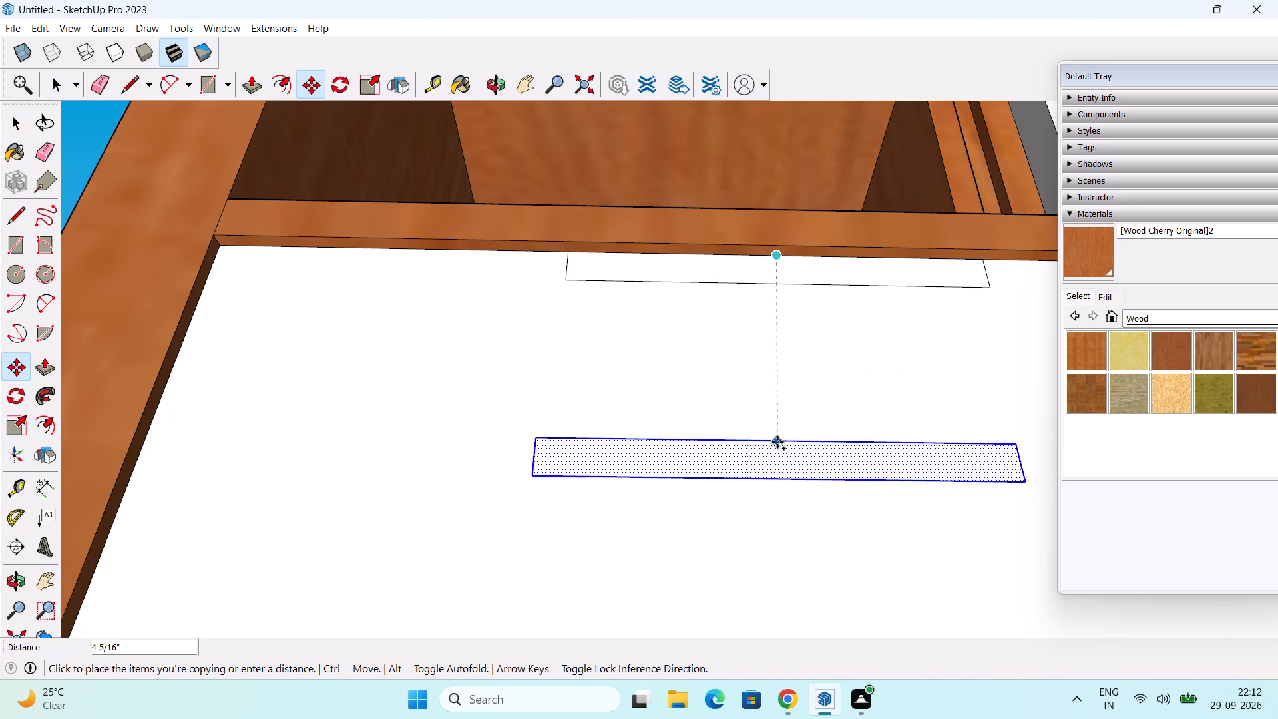
scroll(777, 442, down, 4)
scroll(841, 499, down, 4)
middle_drag(840, 527, 829, 429)
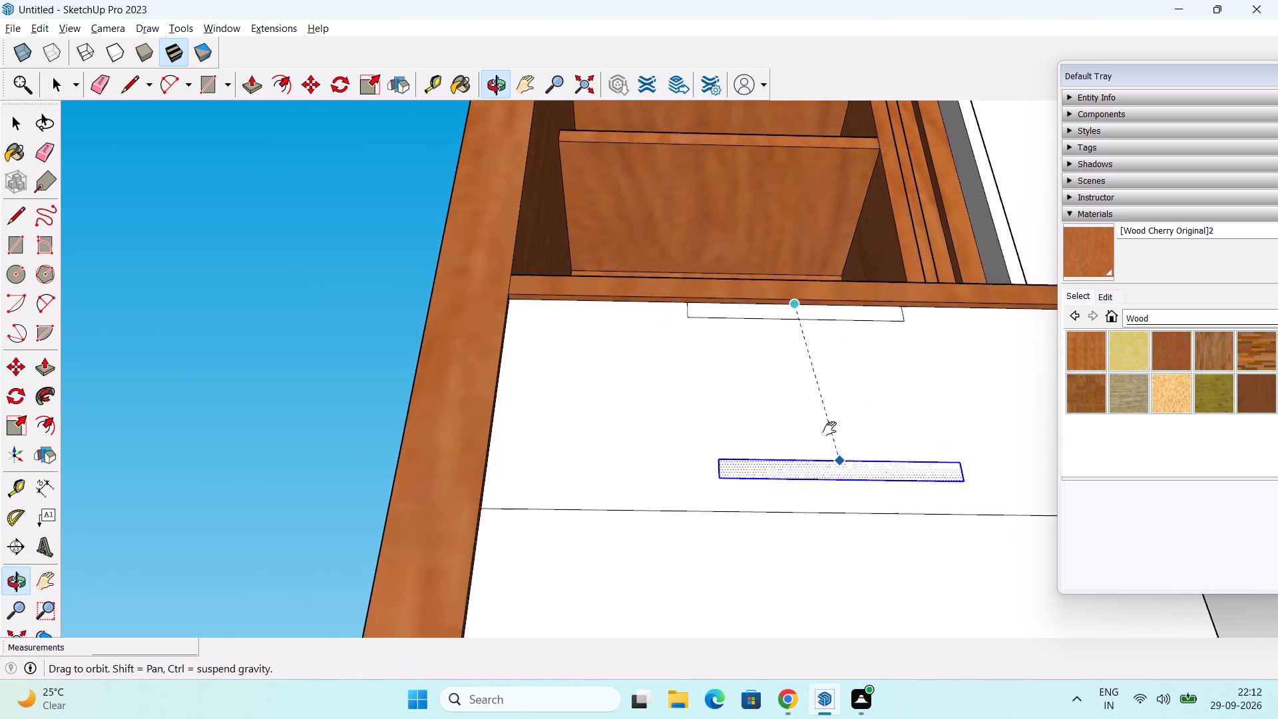
middle_drag(829, 429, 817, 388)
middle_drag(817, 386, 779, 481)
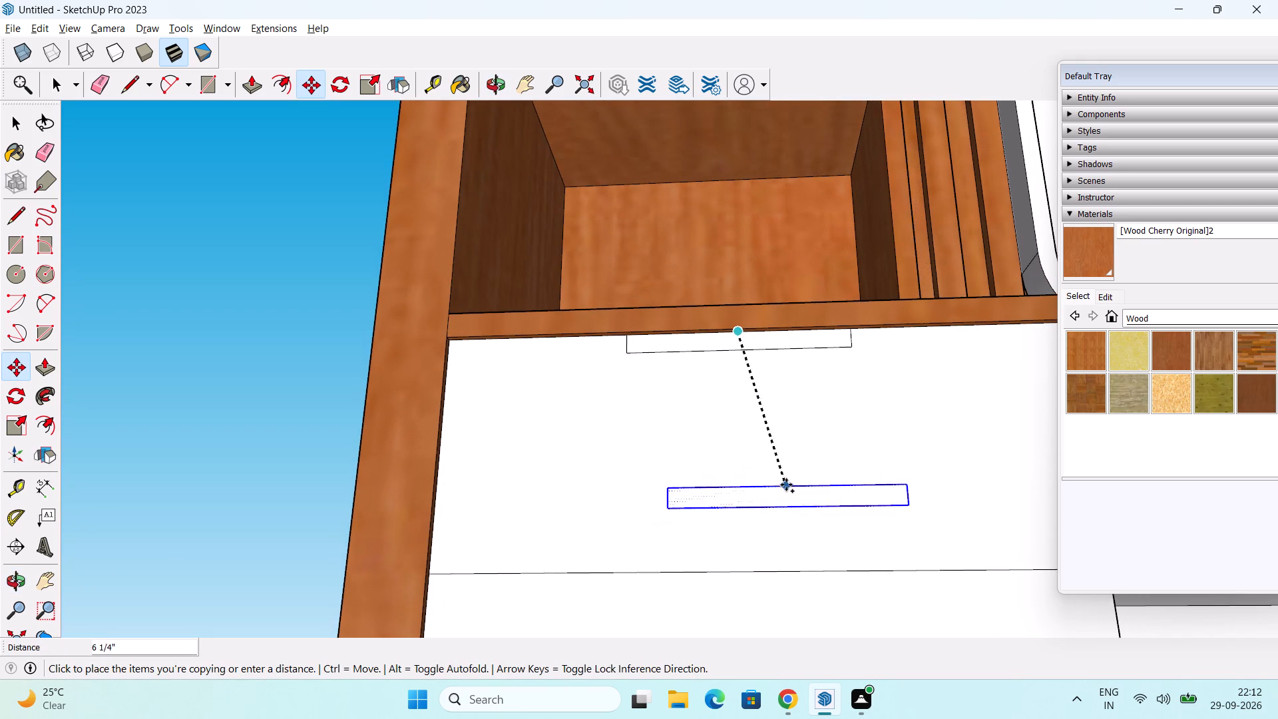
shift+middle_drag(786, 485, 788, 337)
scroll(788, 332, down, 2)
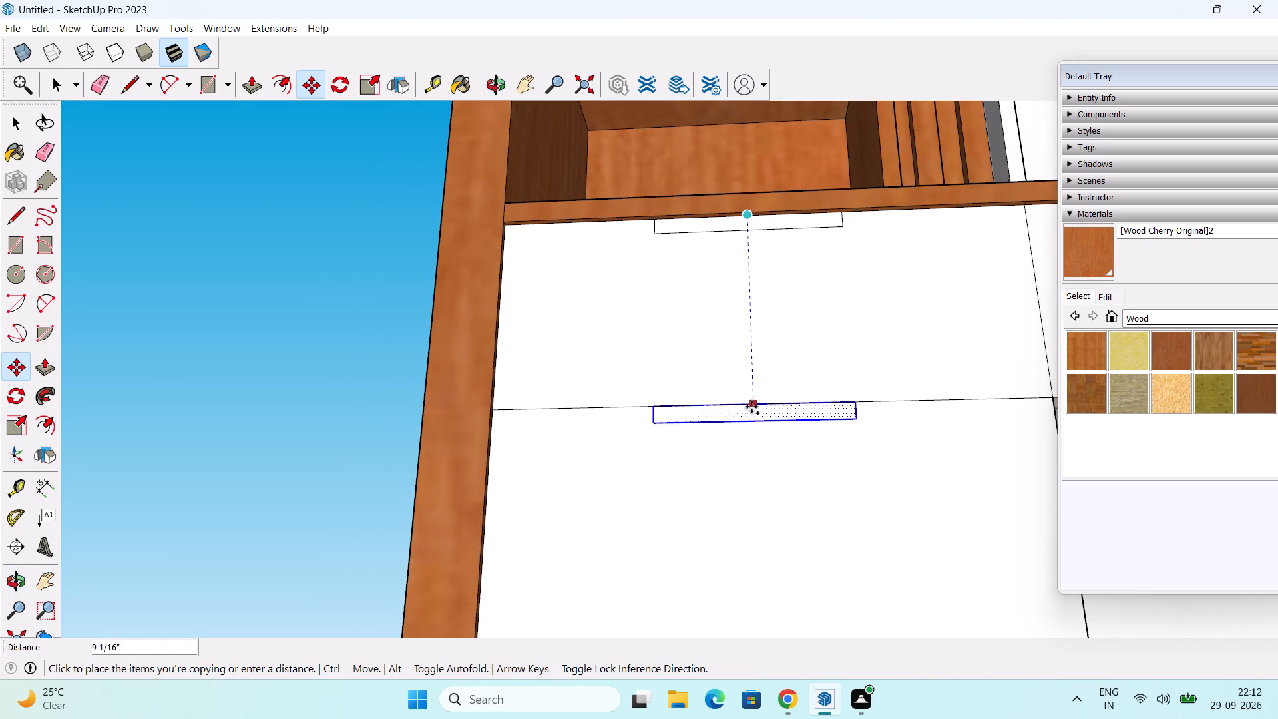
click(756, 409)
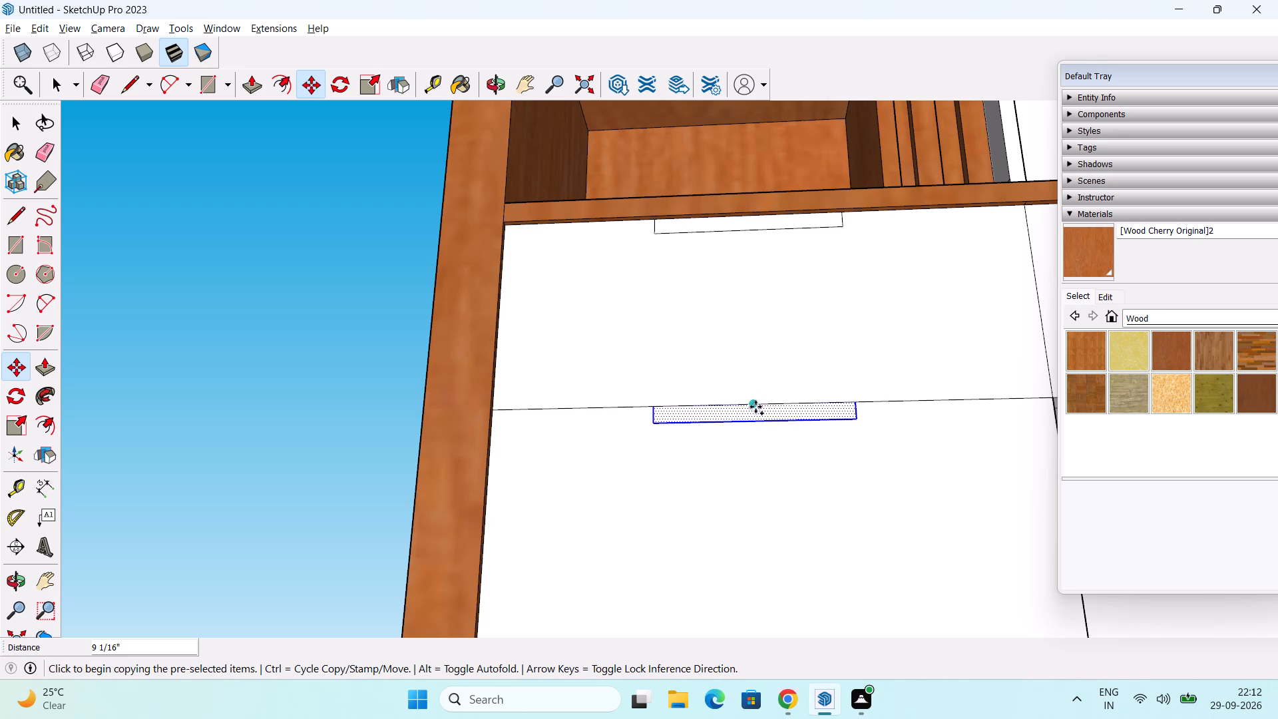
Copy the handle rectangle from the cabinet door to the wardrobe's upper drawer, placing it on the top edge beneath the door dividing line.
click(755, 405)
scroll(911, 338, down, 7)
shift+middle_drag(909, 365, 740, 315)
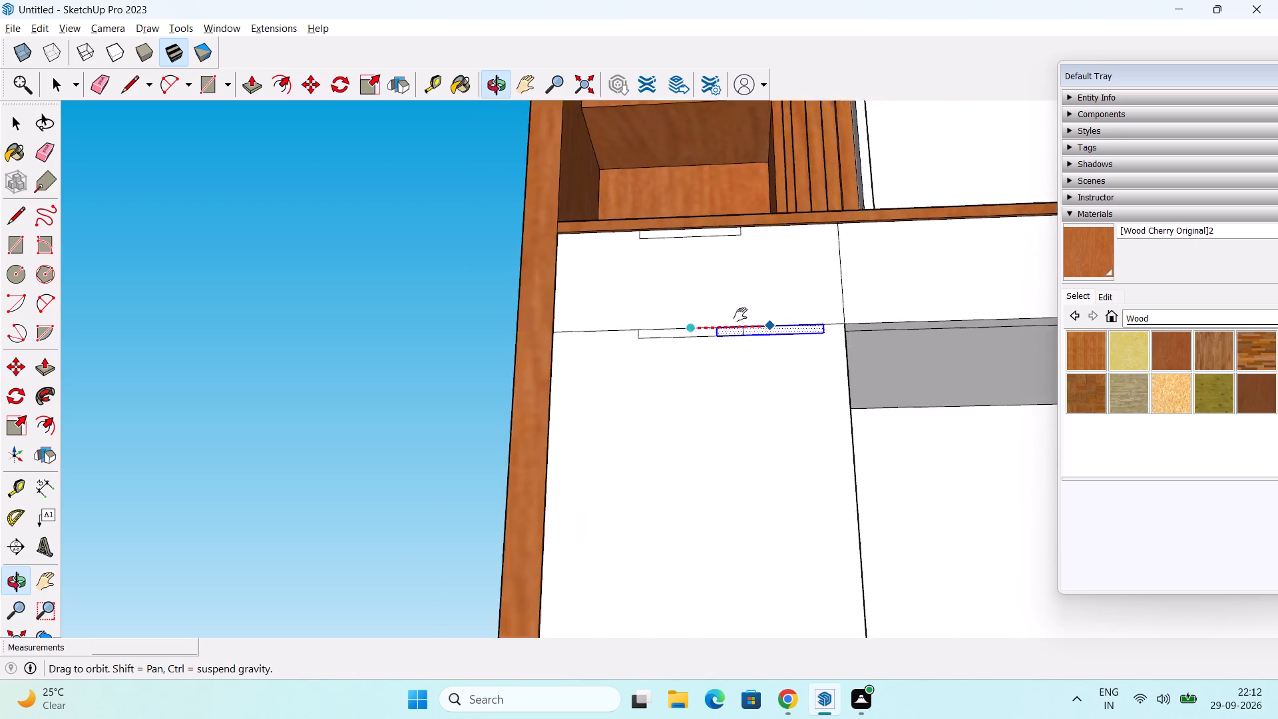
shift+middle_drag(740, 315, 481, 279)
scroll(486, 271, down, 5)
middle_drag(584, 308, 586, 332)
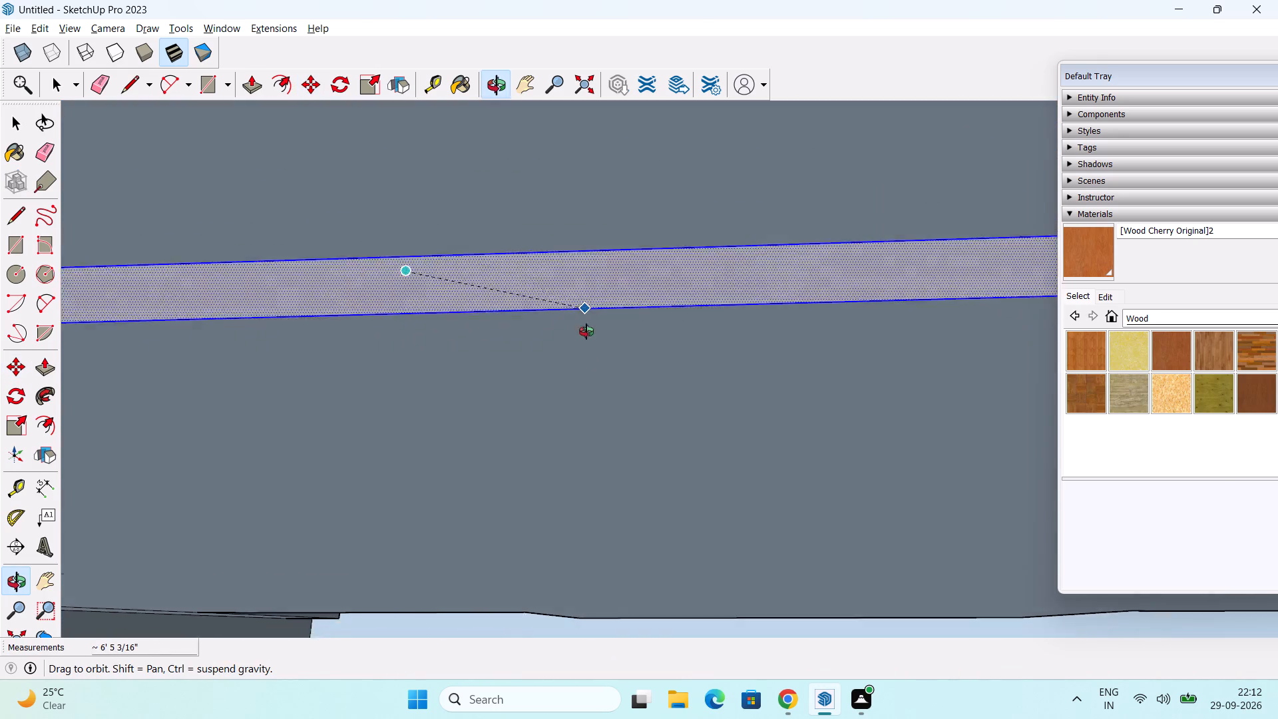
middle_drag(586, 332, 568, 451)
scroll(575, 364, down, 5)
scroll(656, 232, down, 2)
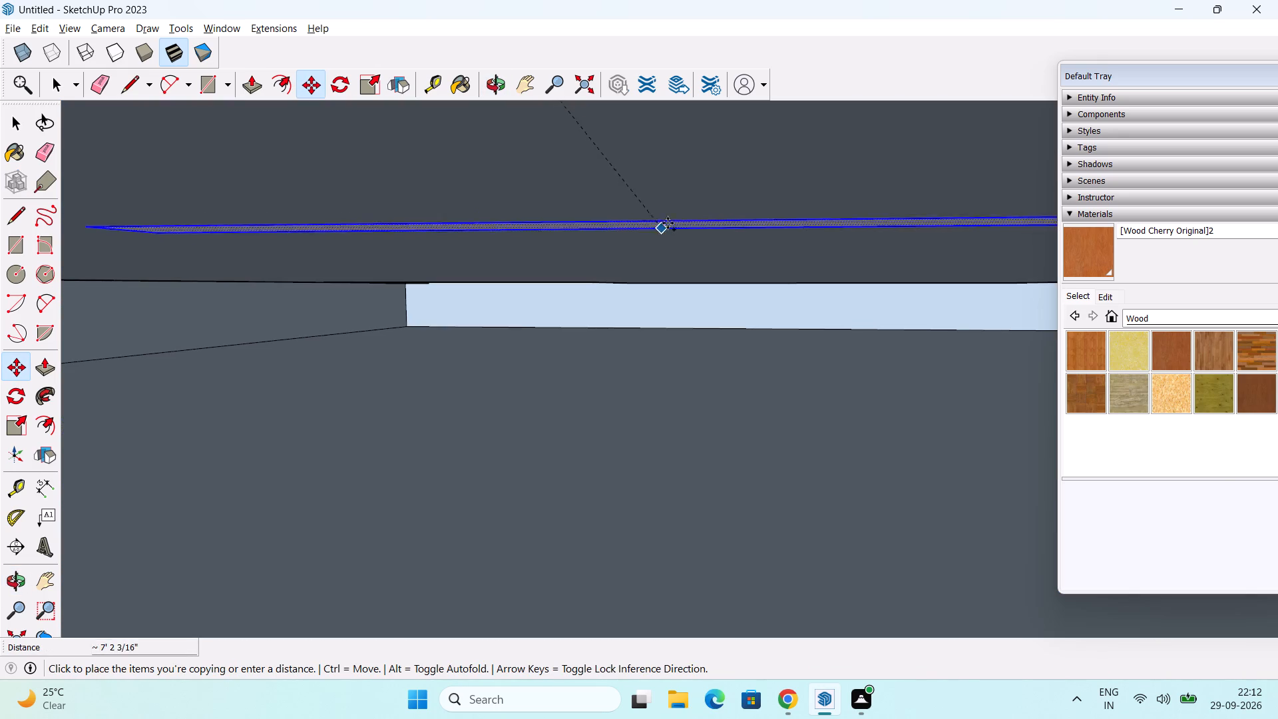
middle_drag(680, 200, 673, 324)
scroll(708, 212, down, 2)
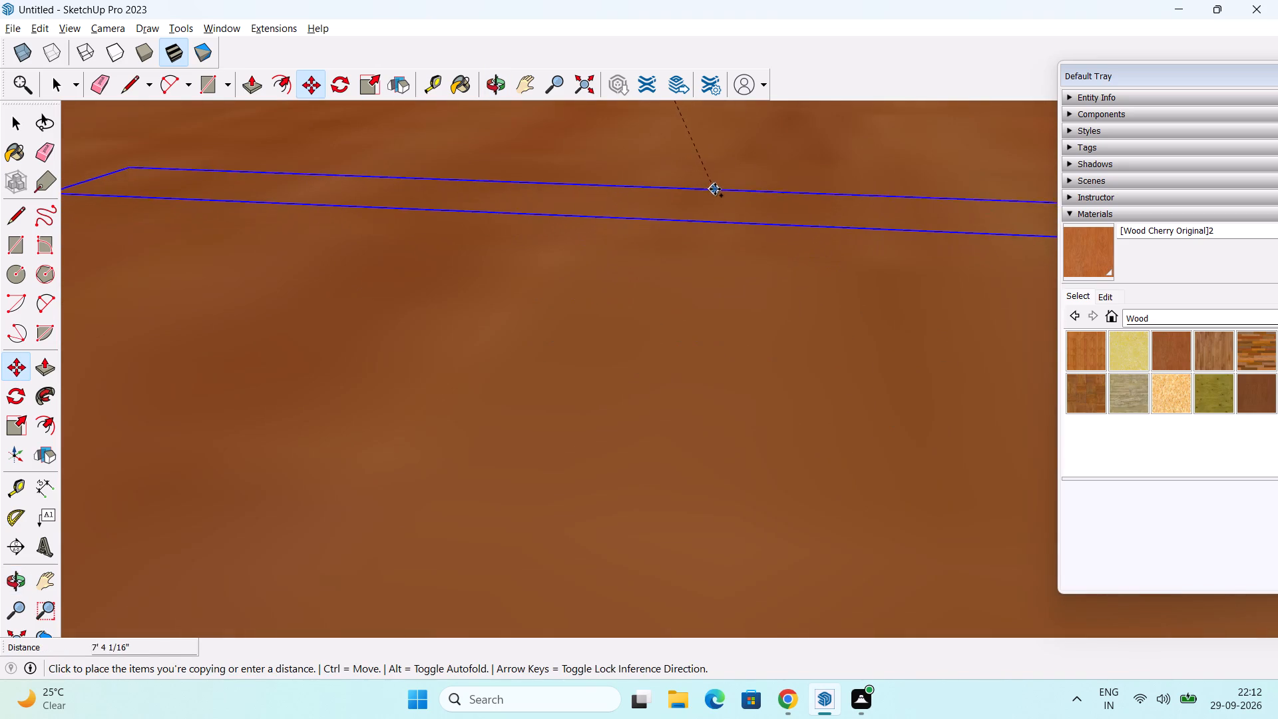
scroll(715, 188, down, 7)
middle_drag(716, 182, 579, 330)
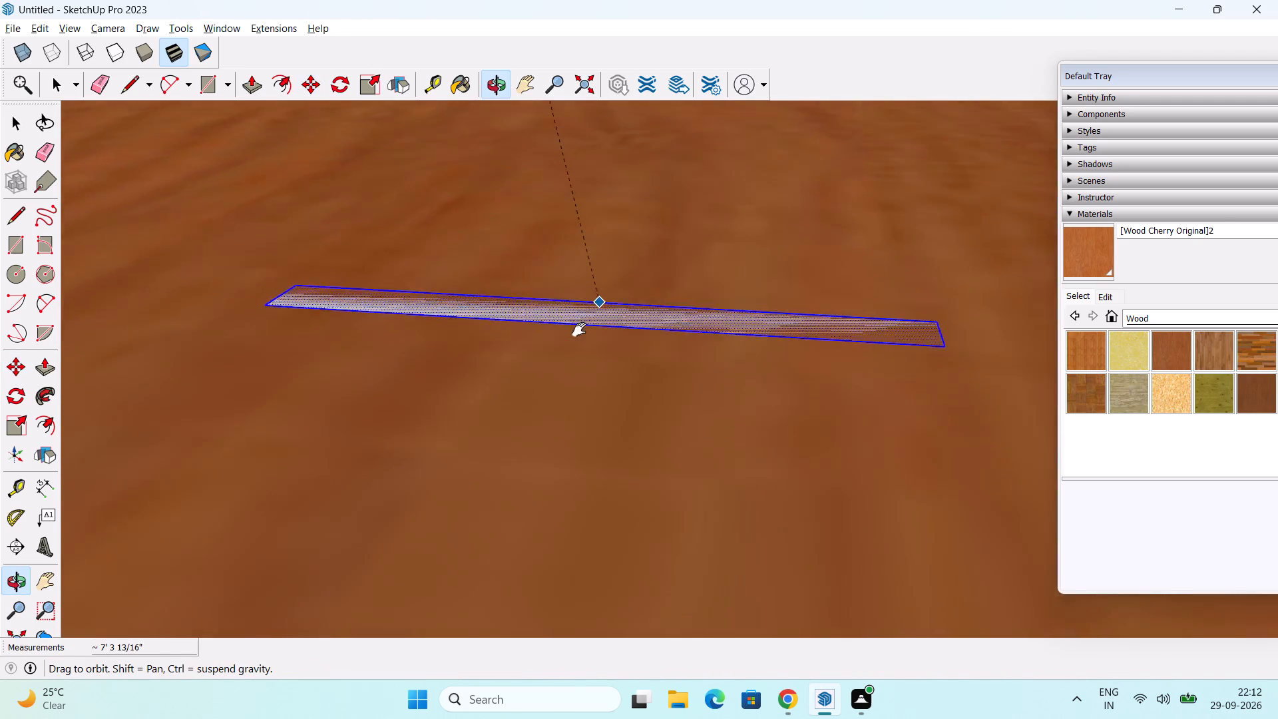
middle_drag(579, 330, 559, 371)
scroll(610, 268, down, 13)
scroll(647, 190, down, 2)
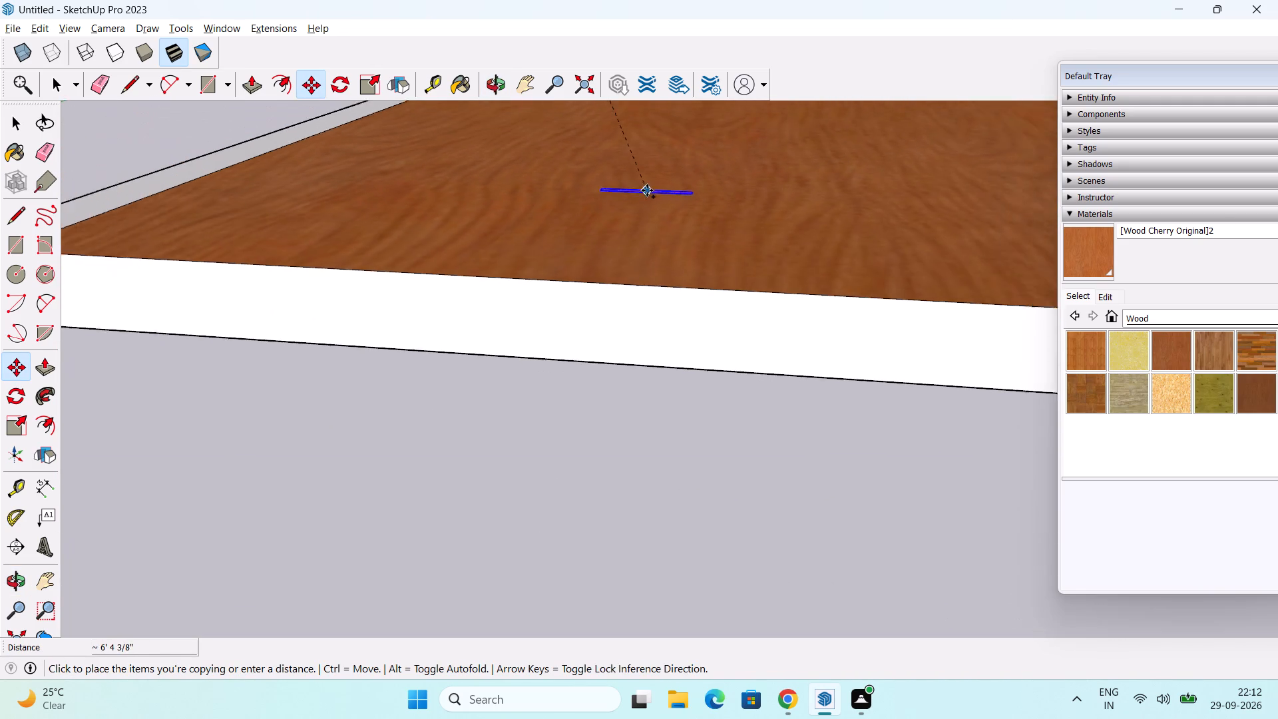
scroll(647, 190, down, 8)
shift+middle_drag(693, 184, 509, 342)
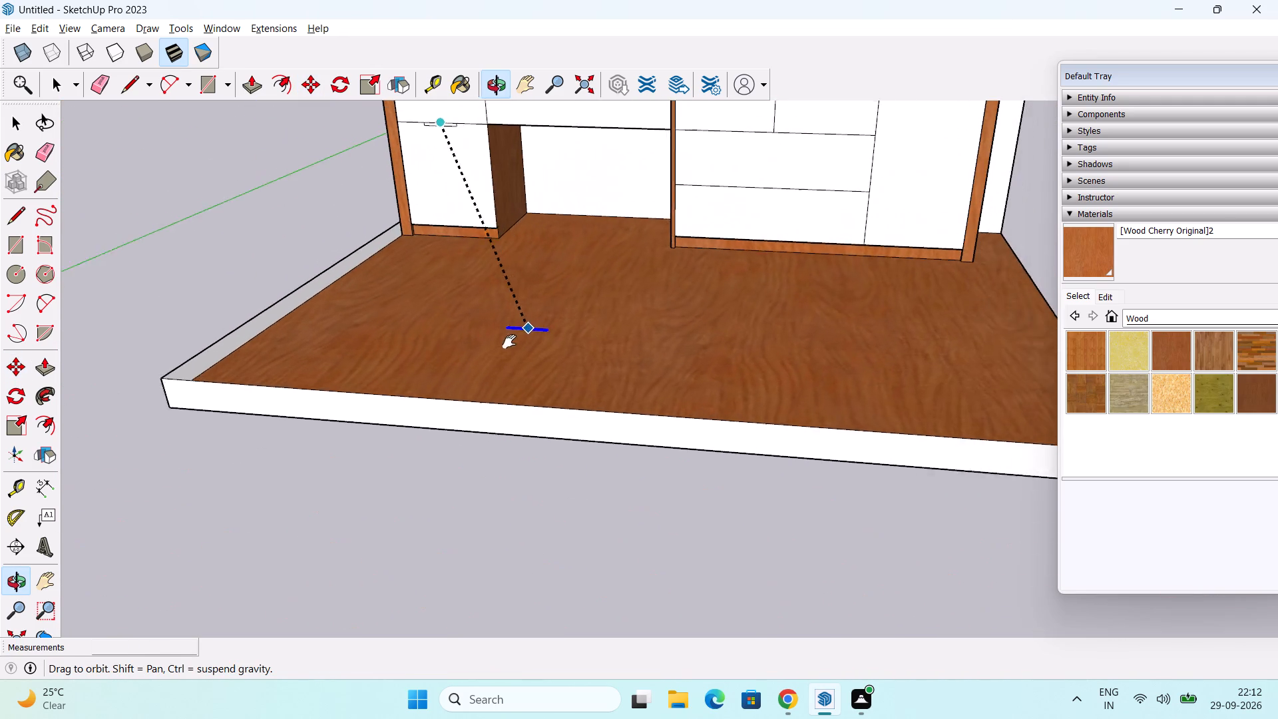
shift+middle_drag(509, 342, 482, 363)
middle_drag(486, 344, 554, 272)
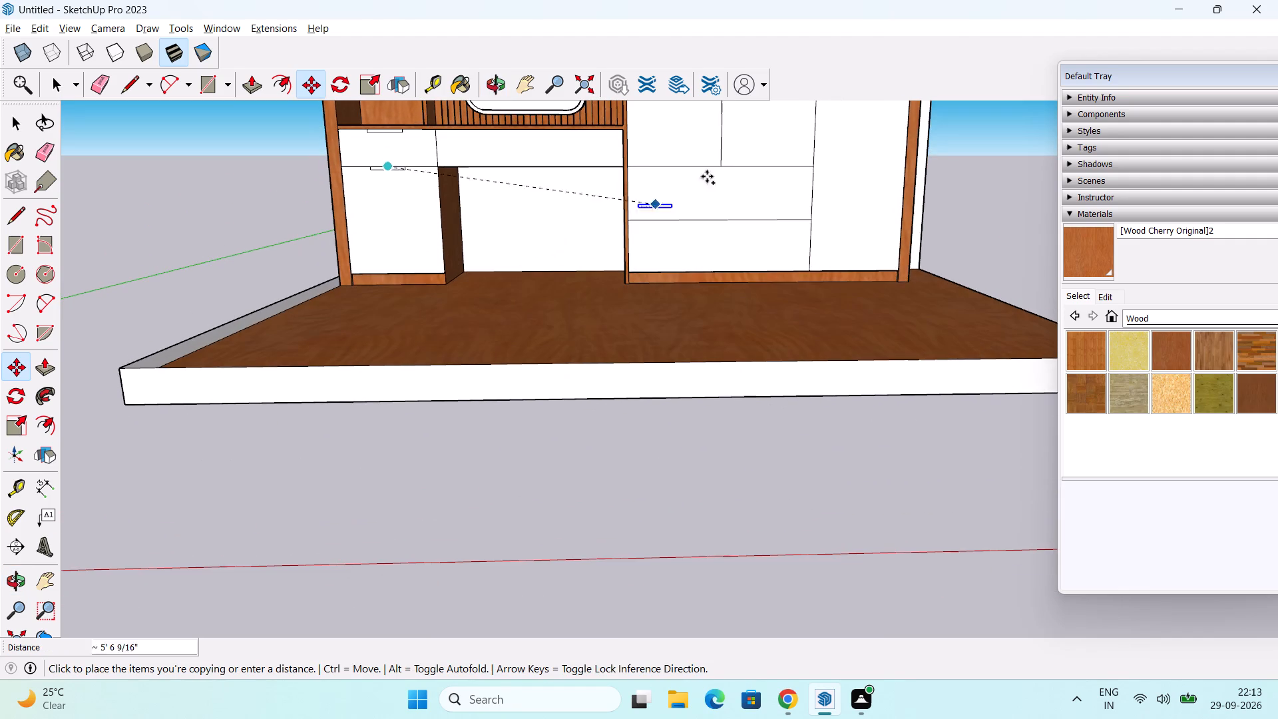
scroll(727, 172, up, 12)
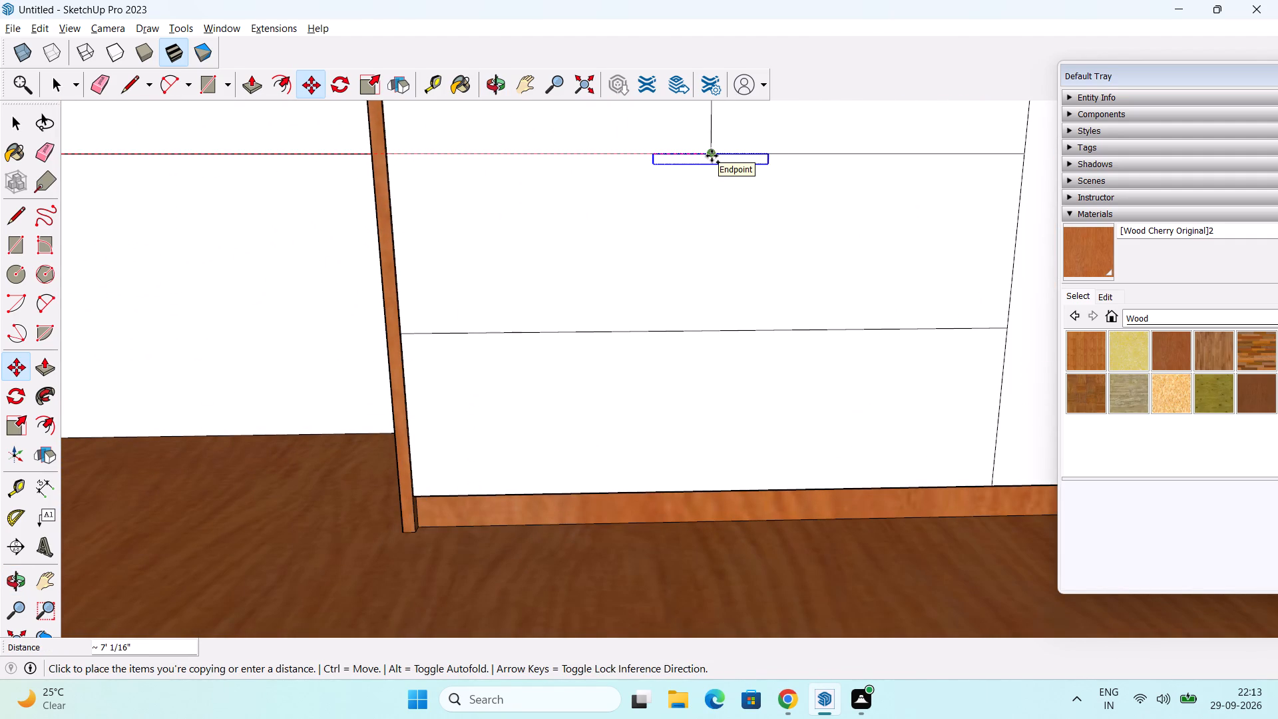
click(712, 156)
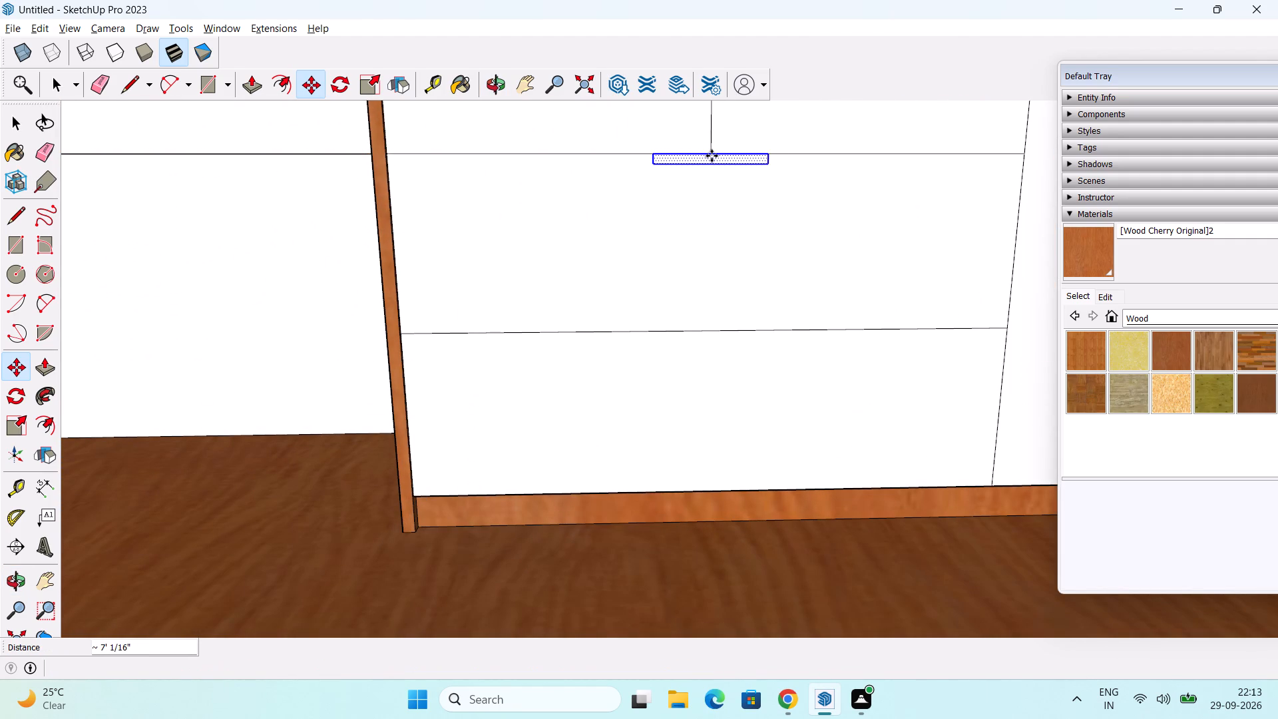
Copy the handle rectangle from the wardrobe's upper drawer about 1' 1 1/2" straight down to the lower drawer's top edge.
click(712, 156)
click(712, 156)
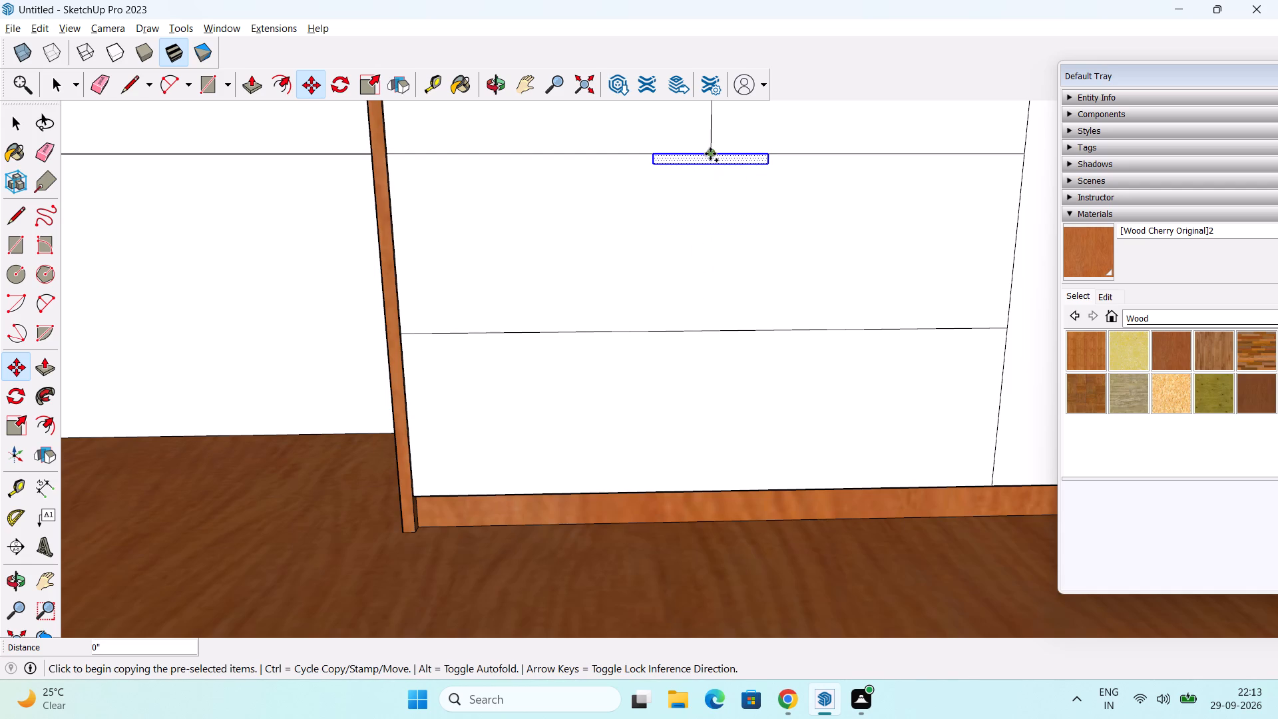
click(710, 153)
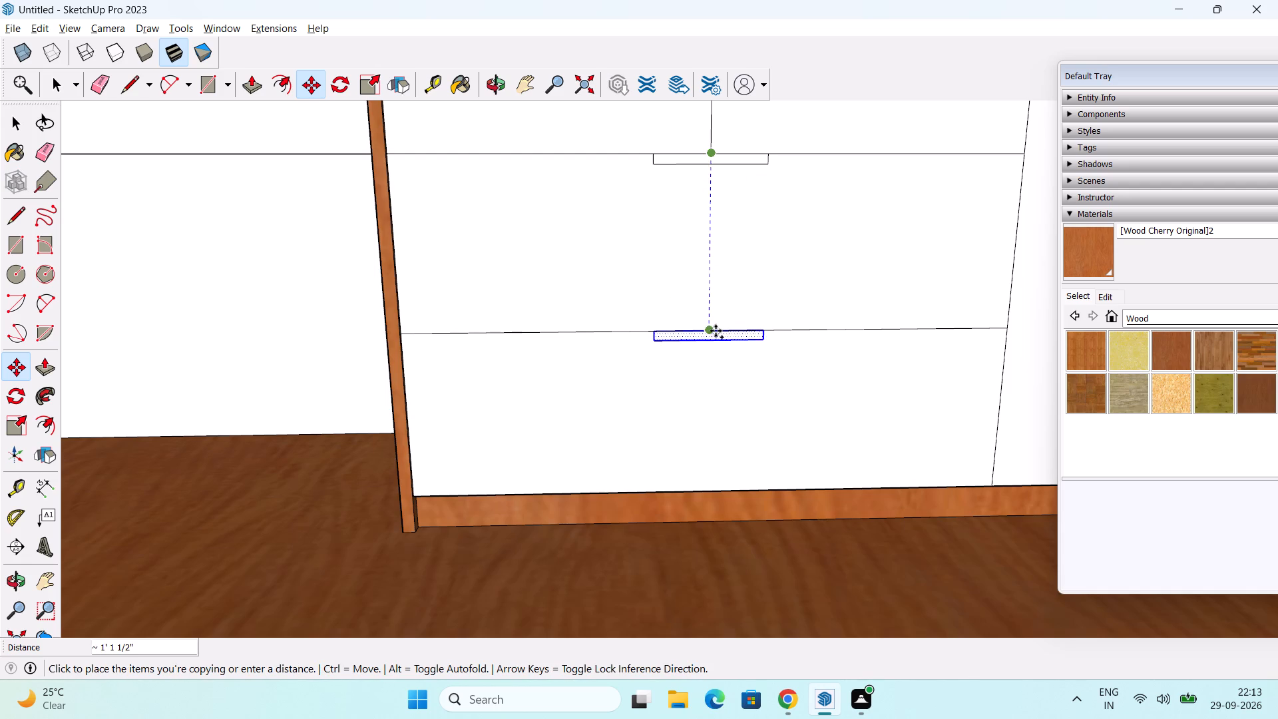
click(709, 333)
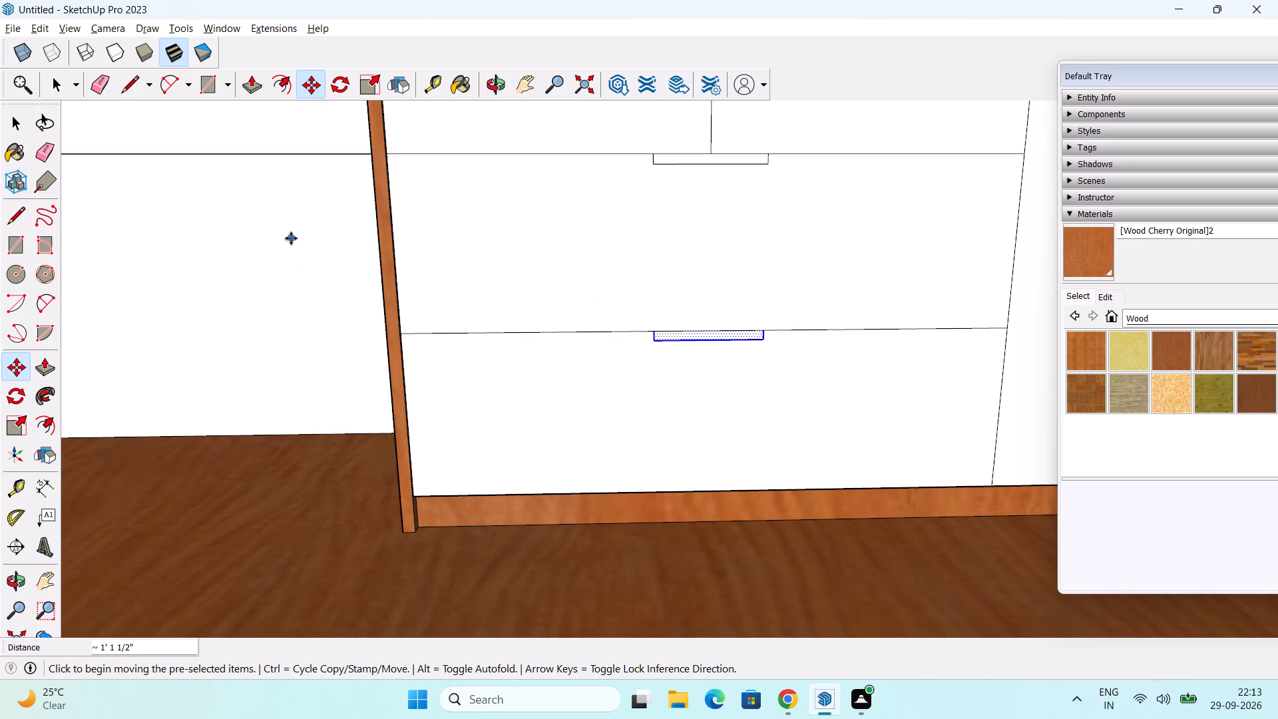
key(space)
Copy the lower drawer's handle rectangle about 4' 5 1/4" to the midpoint of the top edge of the wide drawer beneath the mirror.
scroll(123, 383, down, 7)
middle_drag(218, 369, 600, 404)
middle_drag(591, 382, 598, 268)
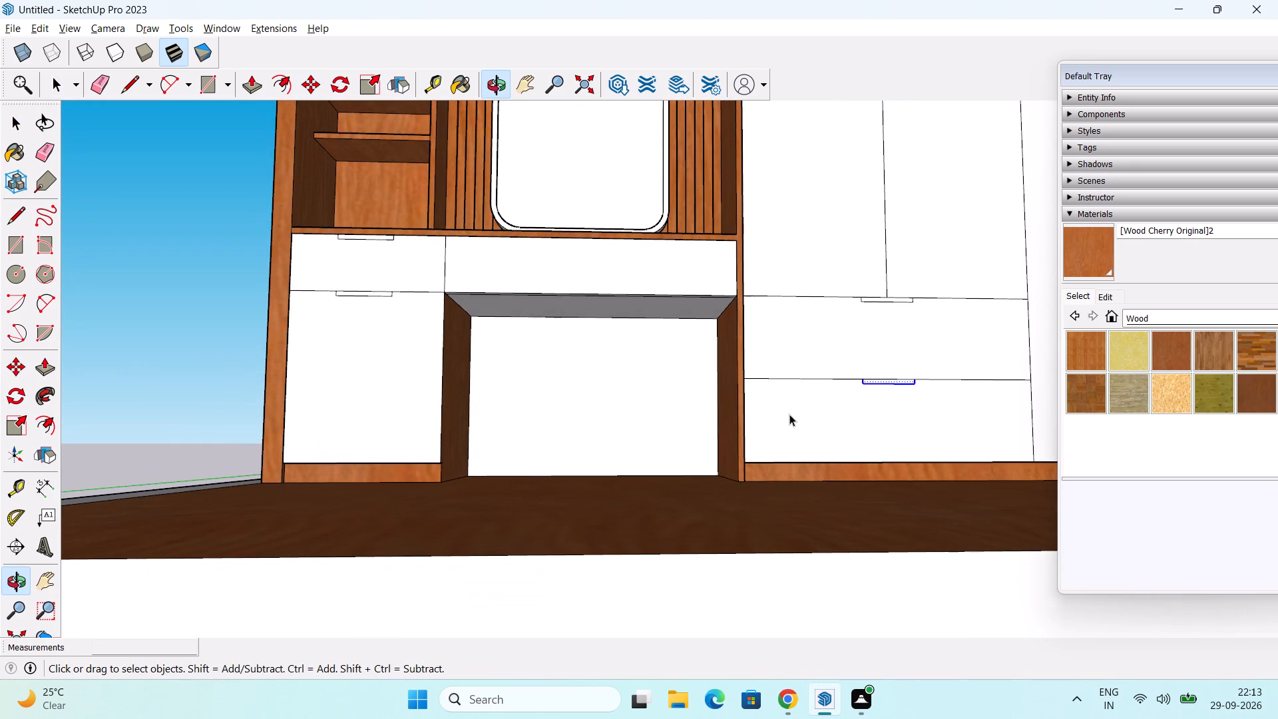
scroll(805, 403, up, 3)
click(869, 352)
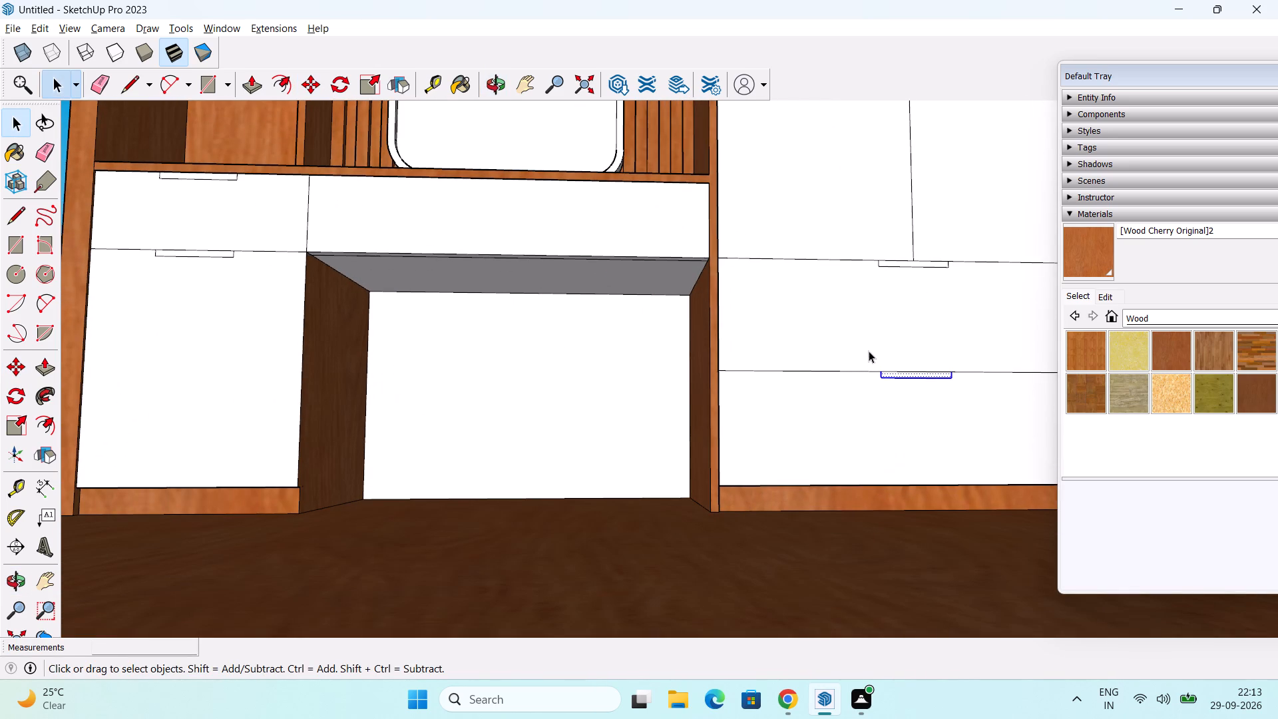
middle_drag(913, 395, 851, 418)
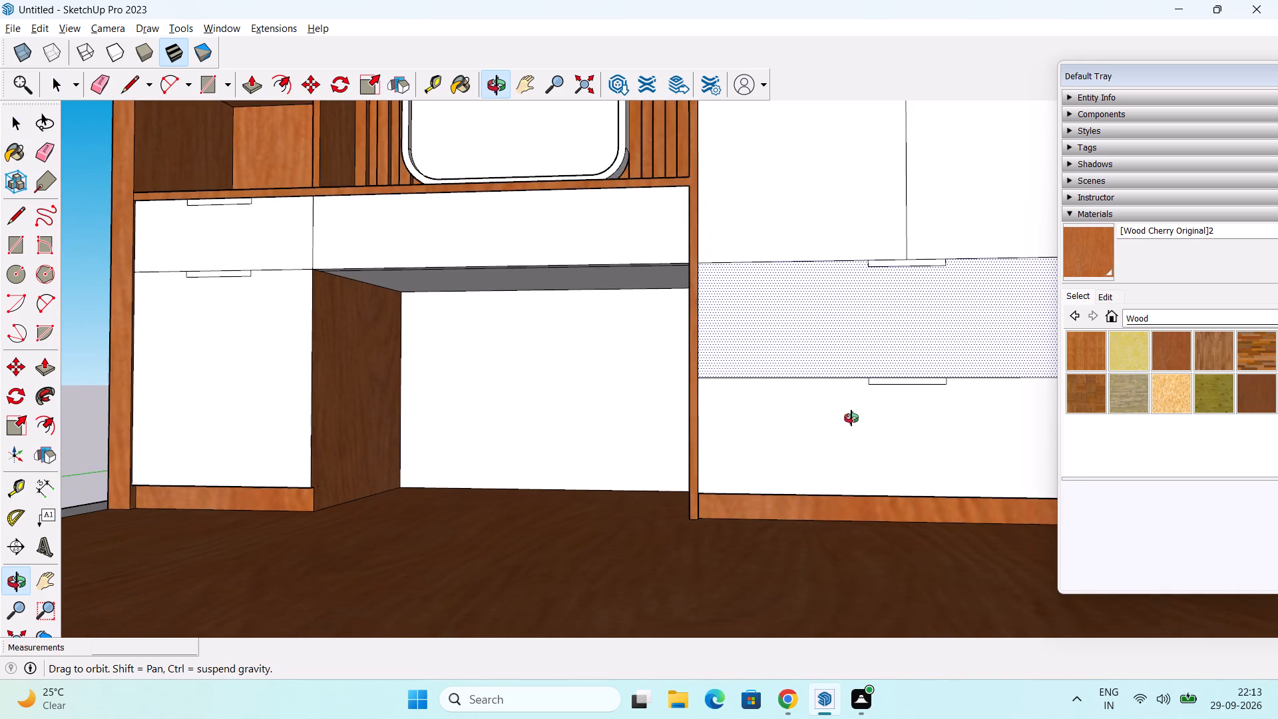
middle_drag(851, 418, 854, 418)
drag(855, 353, 963, 435)
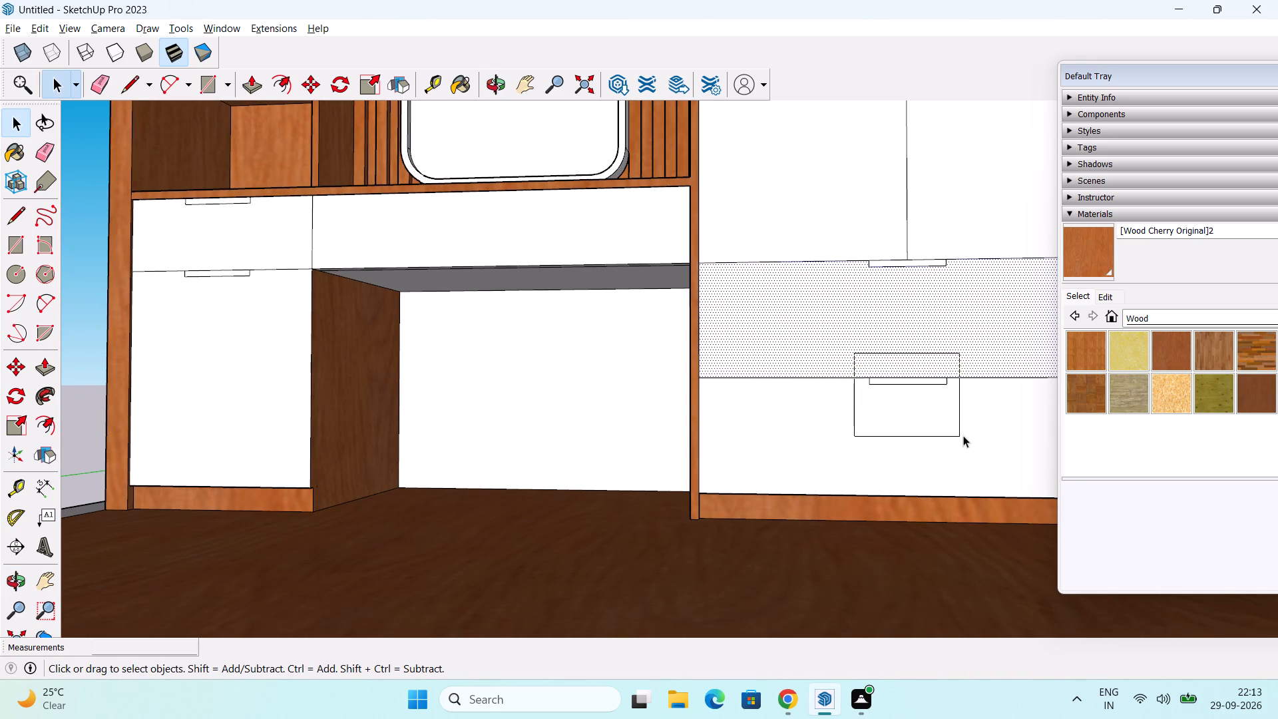
drag(963, 435, 970, 435)
key(c)
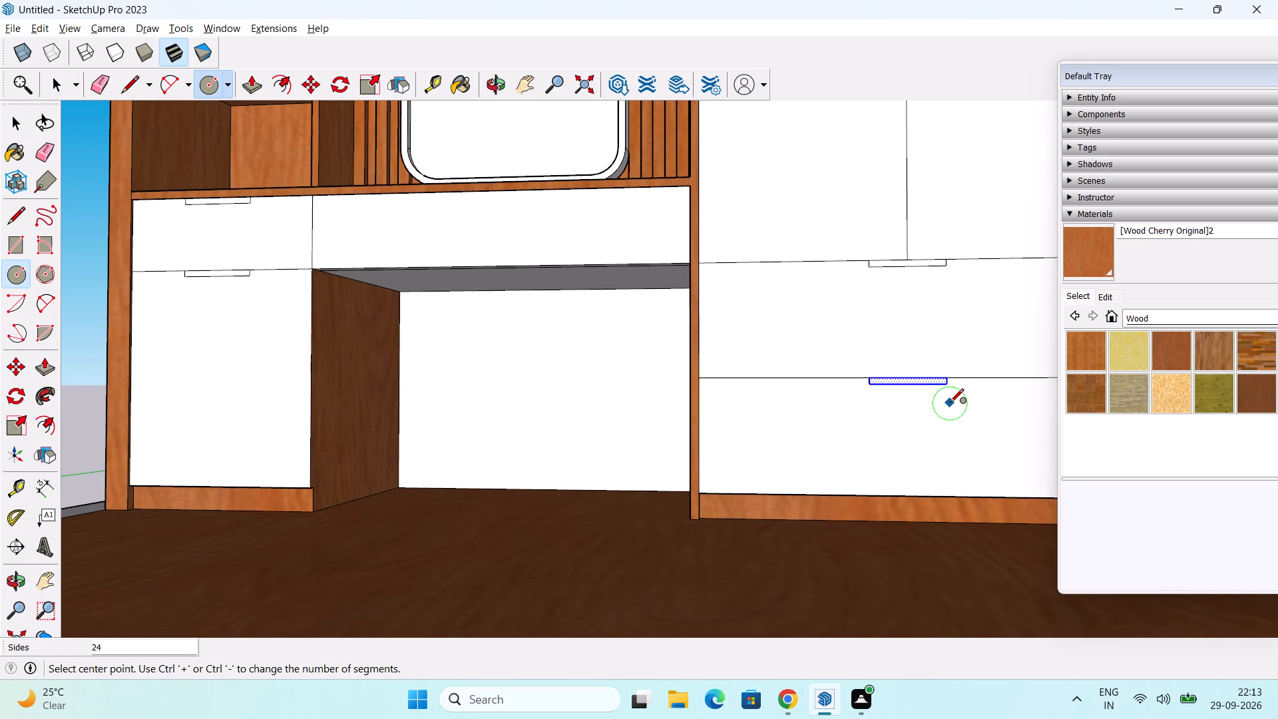
key(space)
key(m)
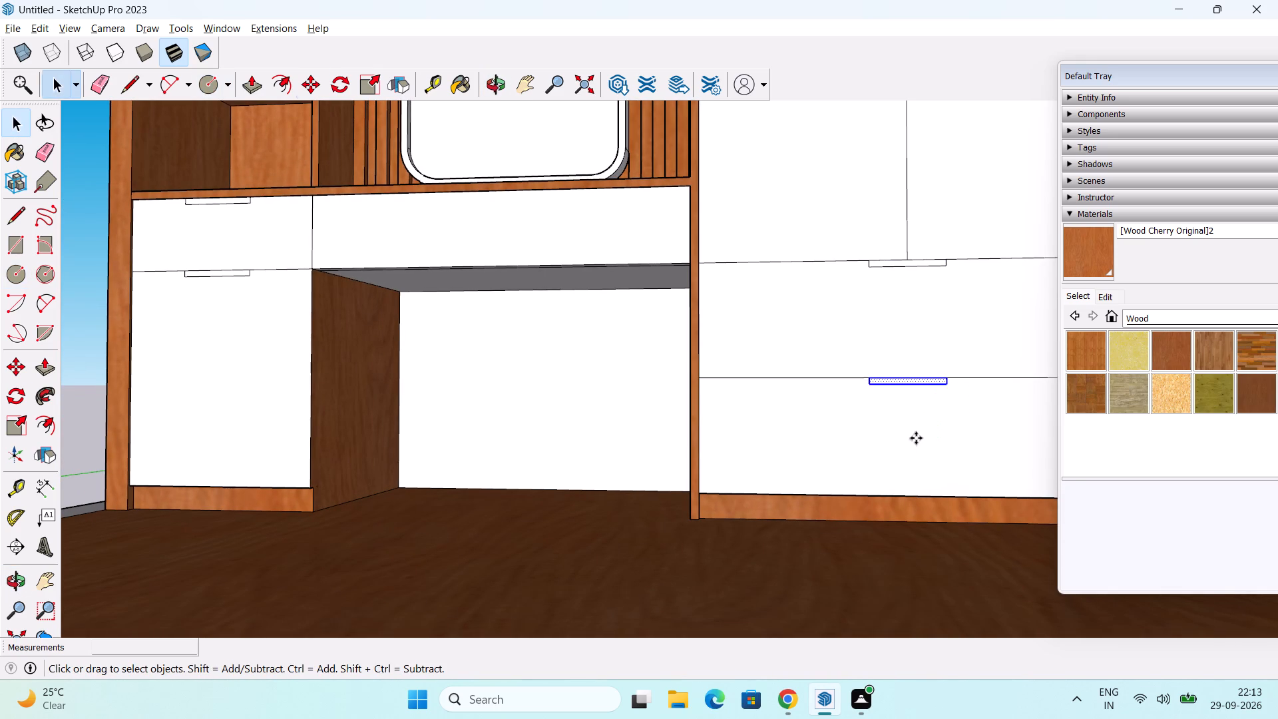
key(c)
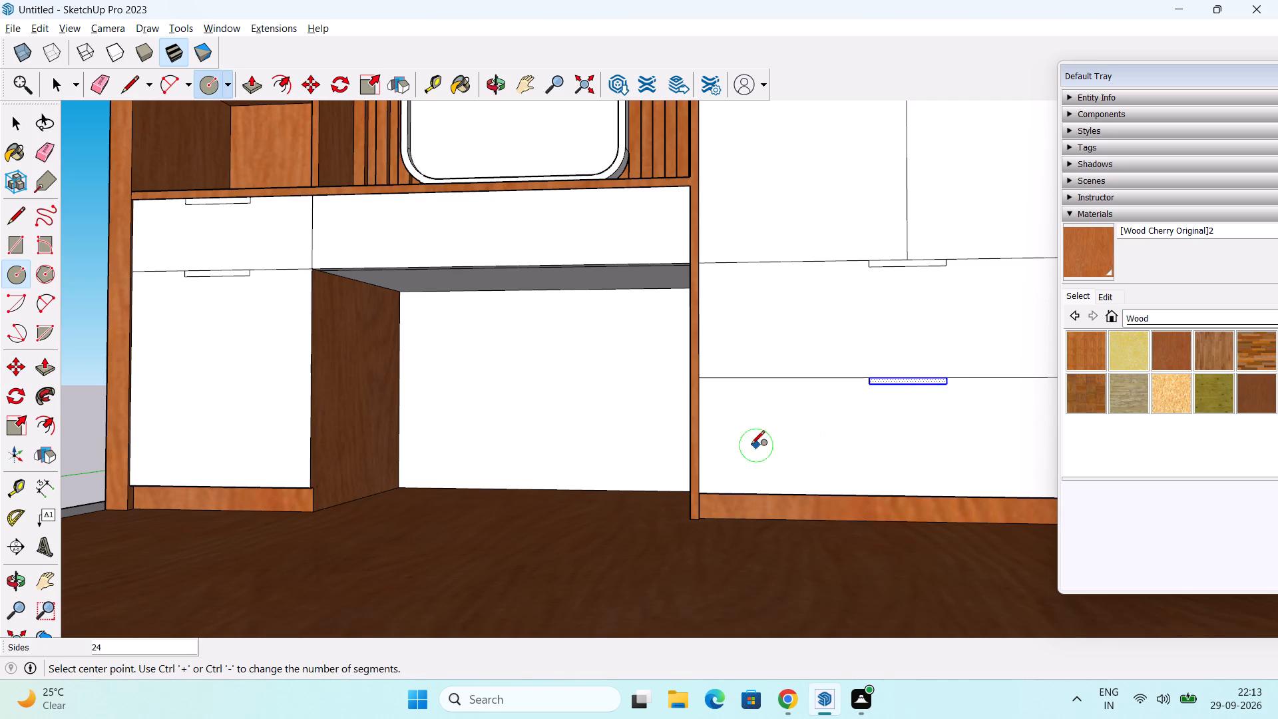
key(space)
key(m)
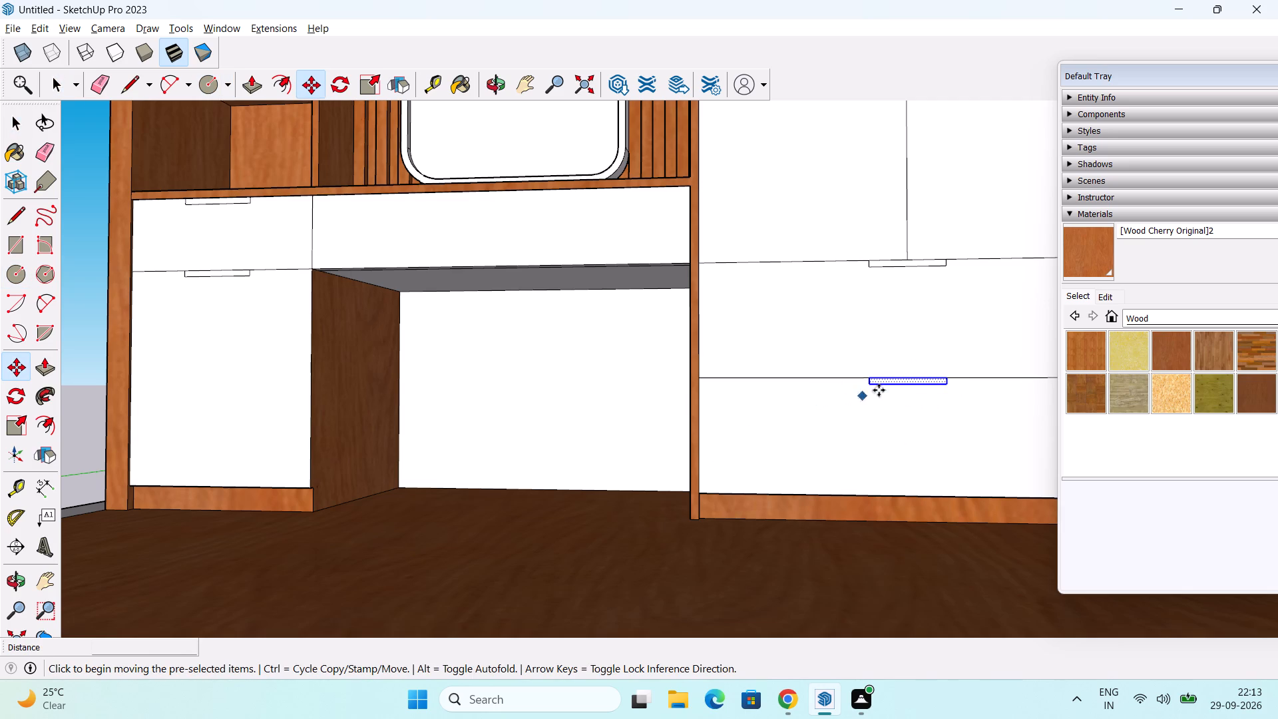
click(908, 375)
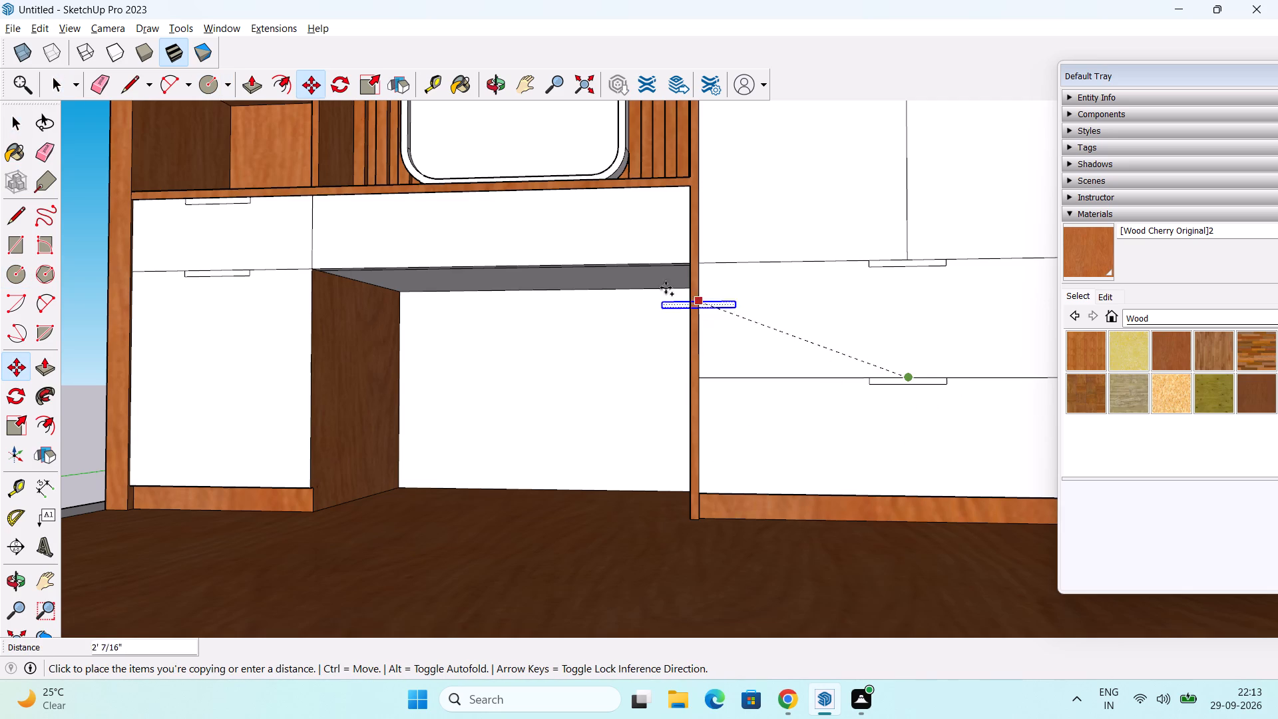
scroll(476, 232, up, 4)
middle_drag(484, 232, 541, 109)
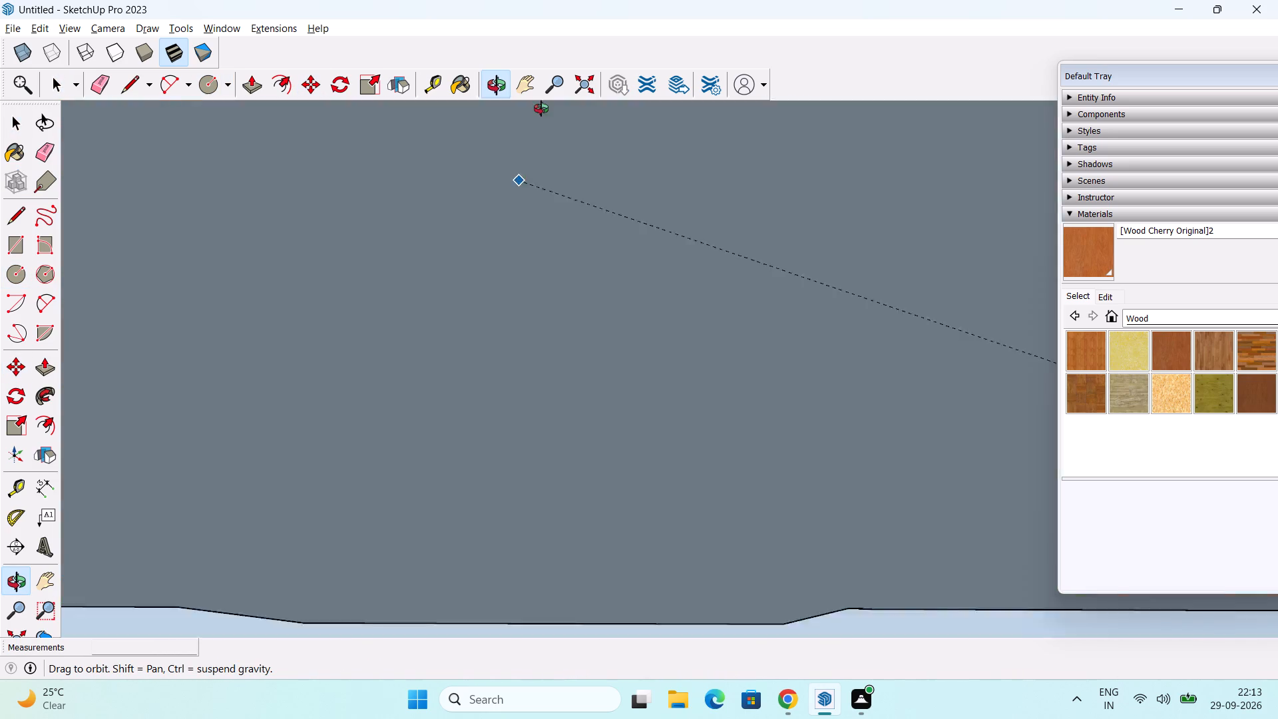
middle_drag(541, 109, 554, 166)
scroll(550, 161, up, 5)
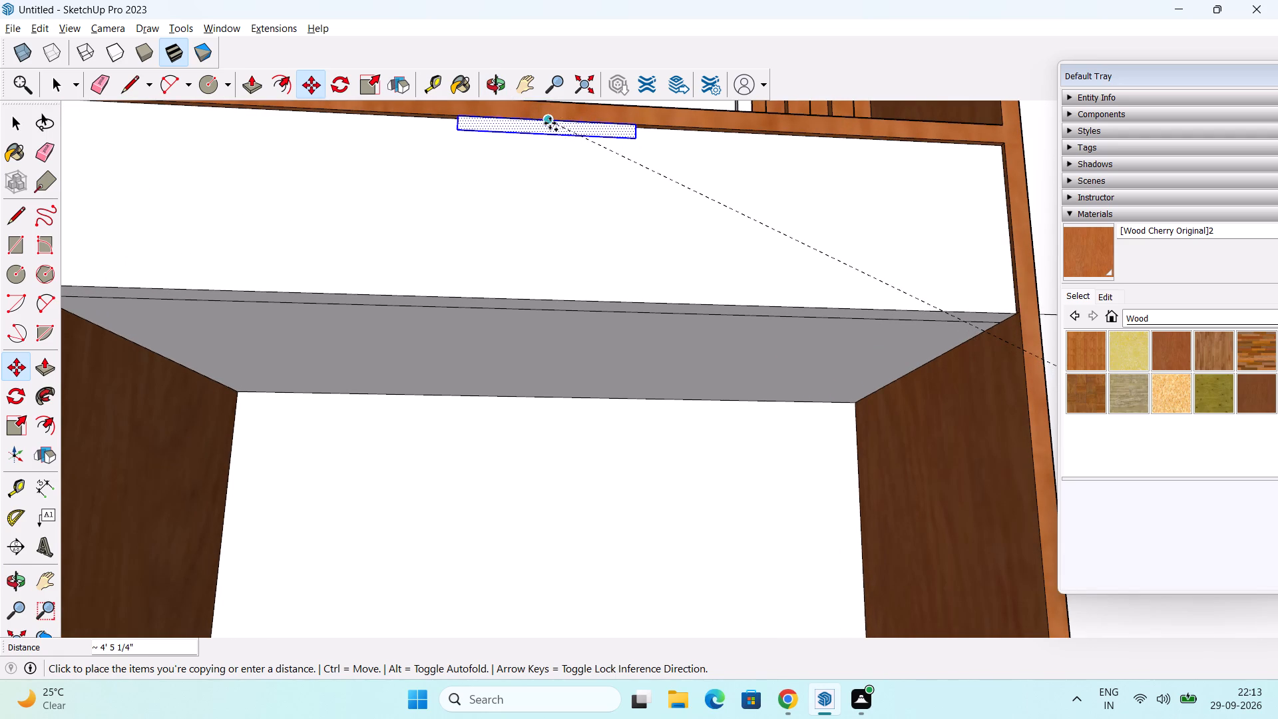
scroll(550, 123, up, 5)
middle_drag(549, 123, 549, 148)
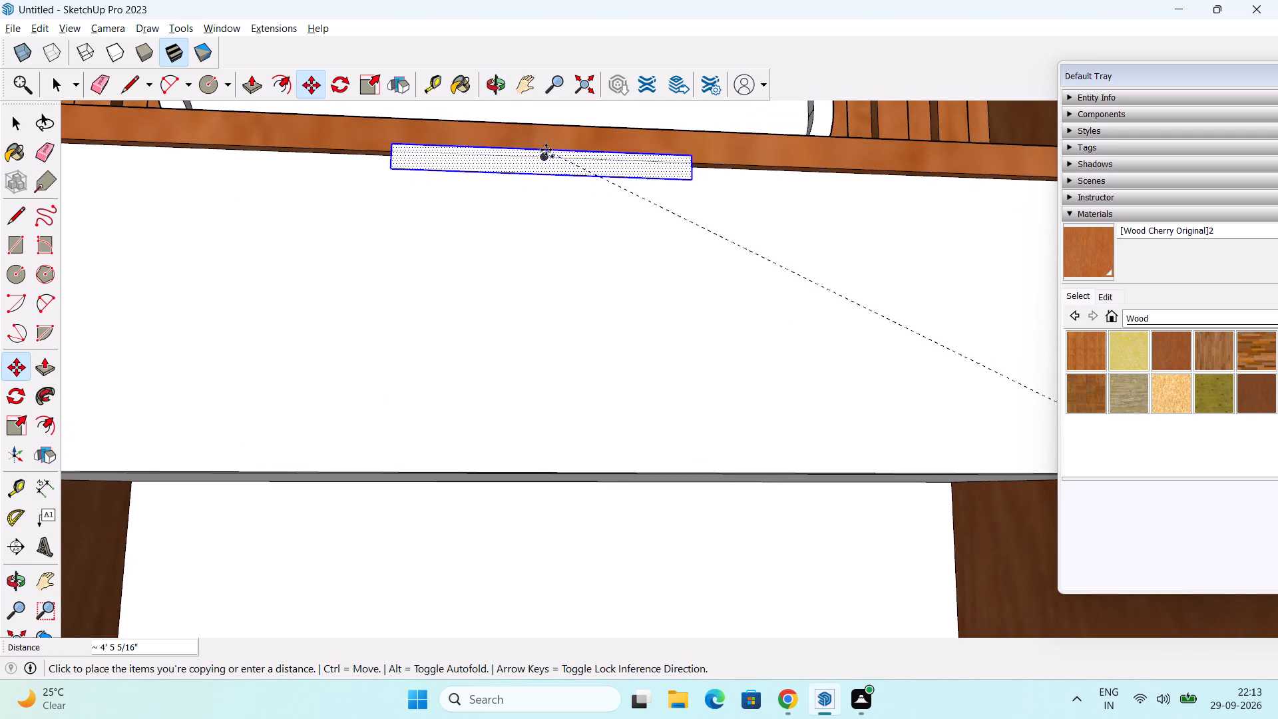
scroll(540, 160, up, 7)
middle_drag(550, 183, 577, 100)
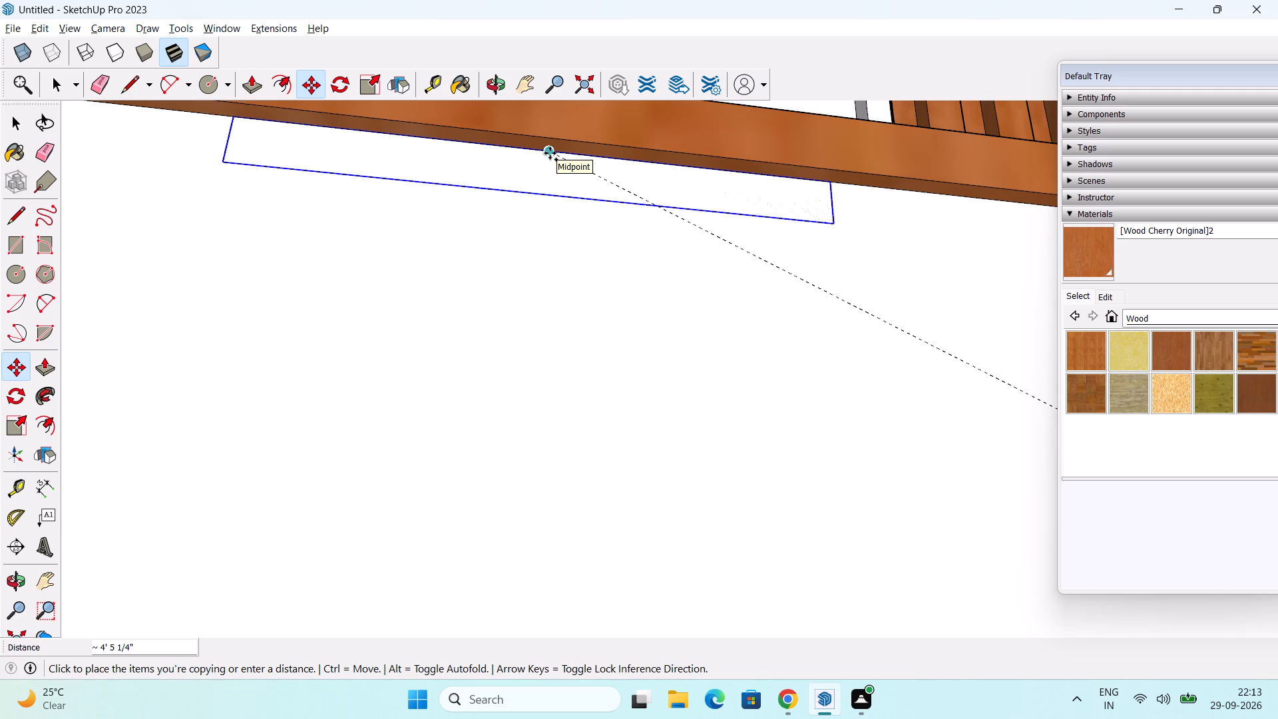
click(550, 153)
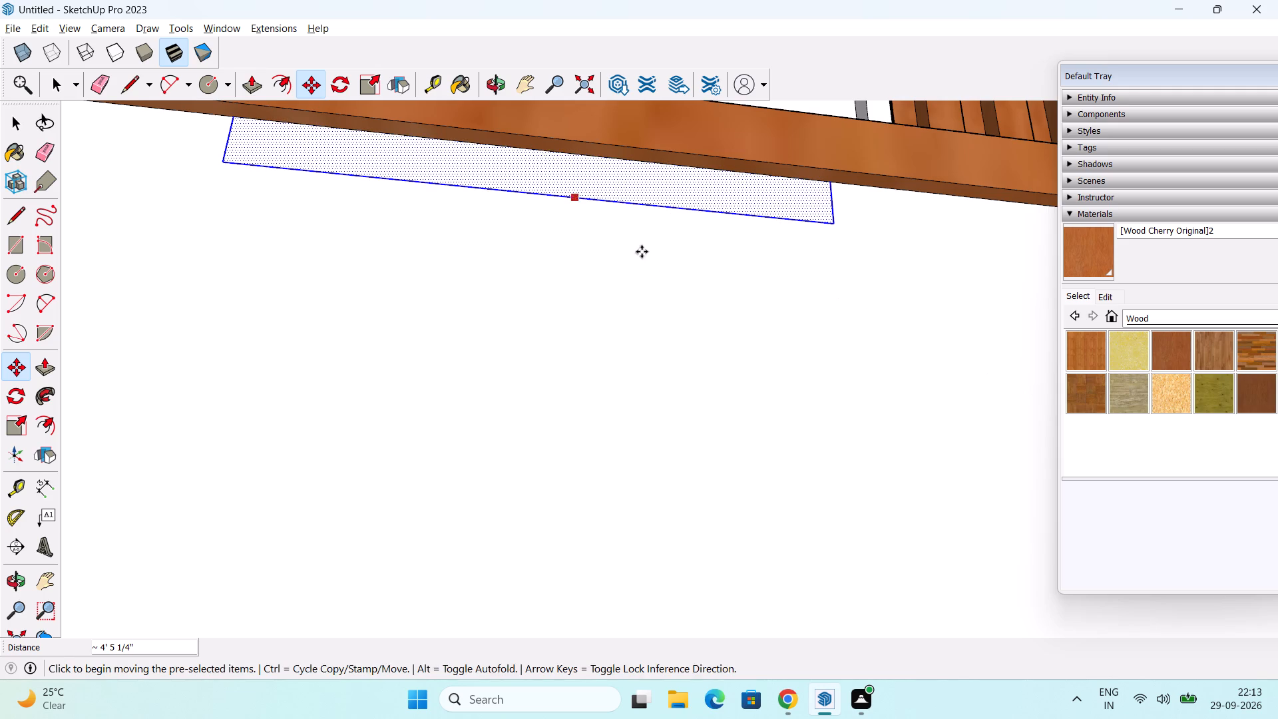
key(space)
Examine the handle rectangles on the dressing table and wardrobe drawer fronts against the whole wardrobe front.
scroll(704, 279, down, 15)
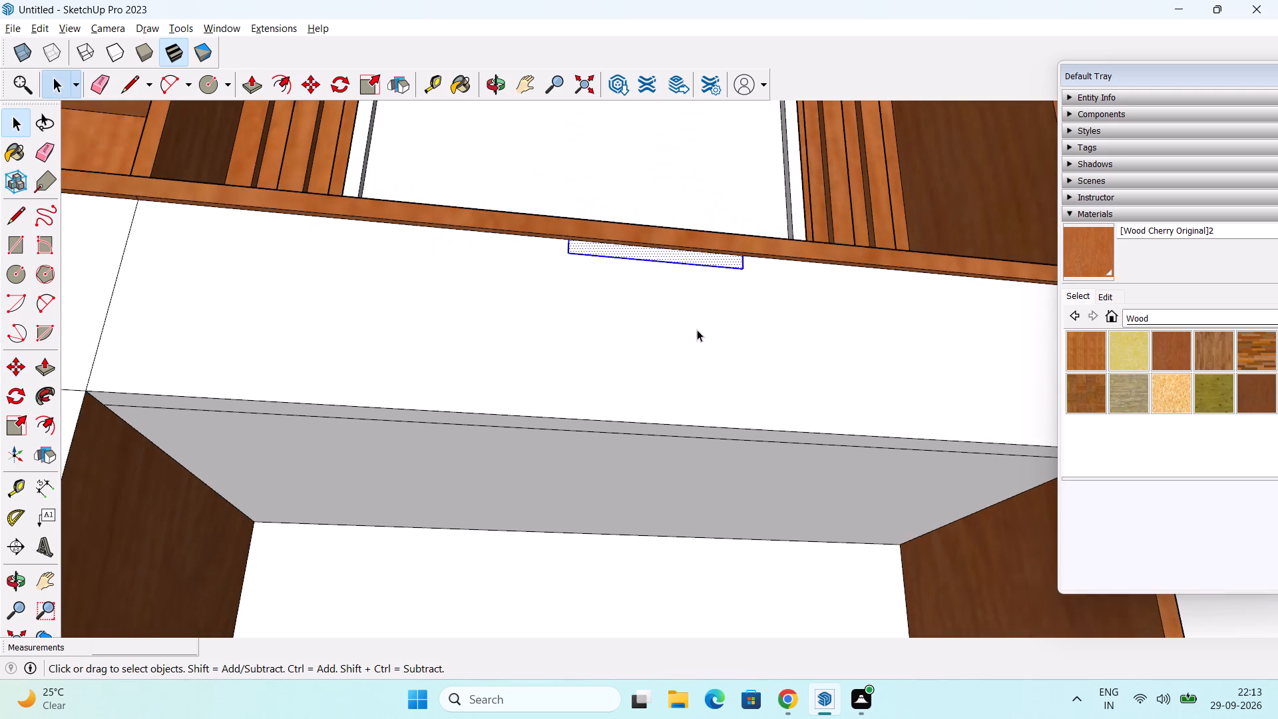
scroll(697, 329, down, 1)
middle_drag(697, 329, 575, 430)
scroll(582, 411, down, 9)
middle_drag(588, 397, 676, 379)
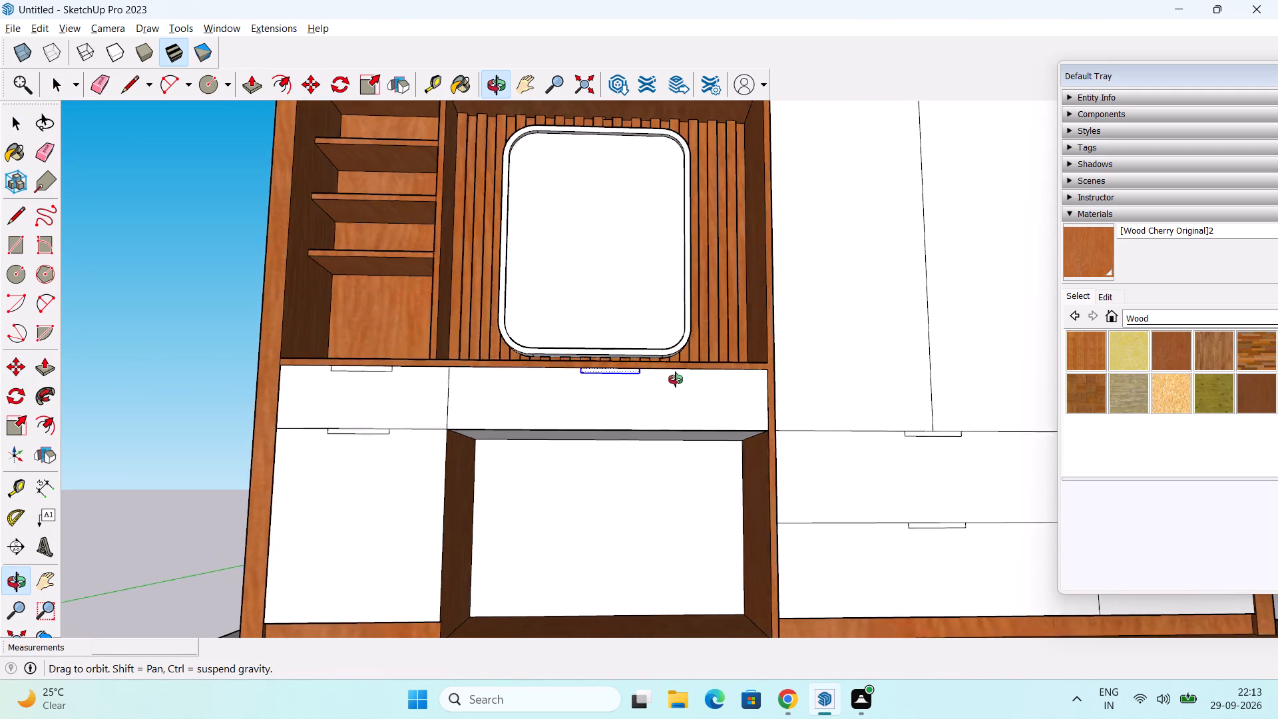
middle_drag(676, 379, 676, 379)
click(158, 507)
scroll(589, 401, down, 2)
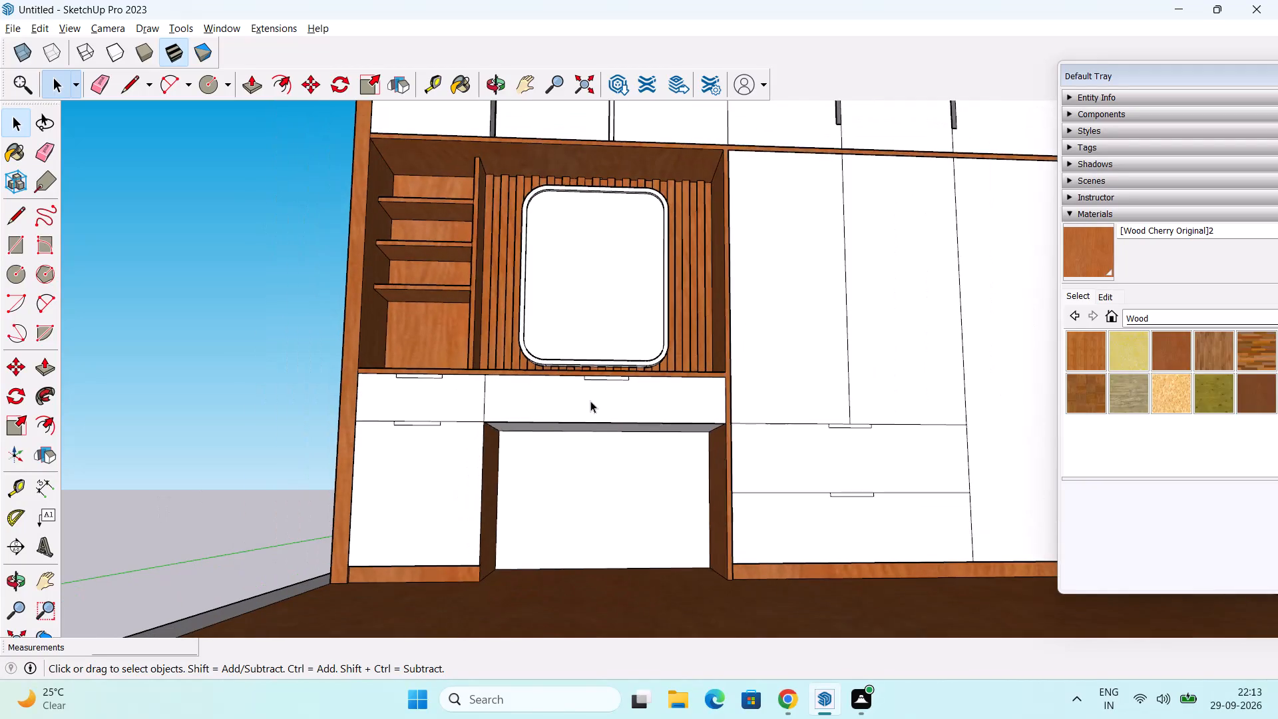
scroll(590, 401, down, 3)
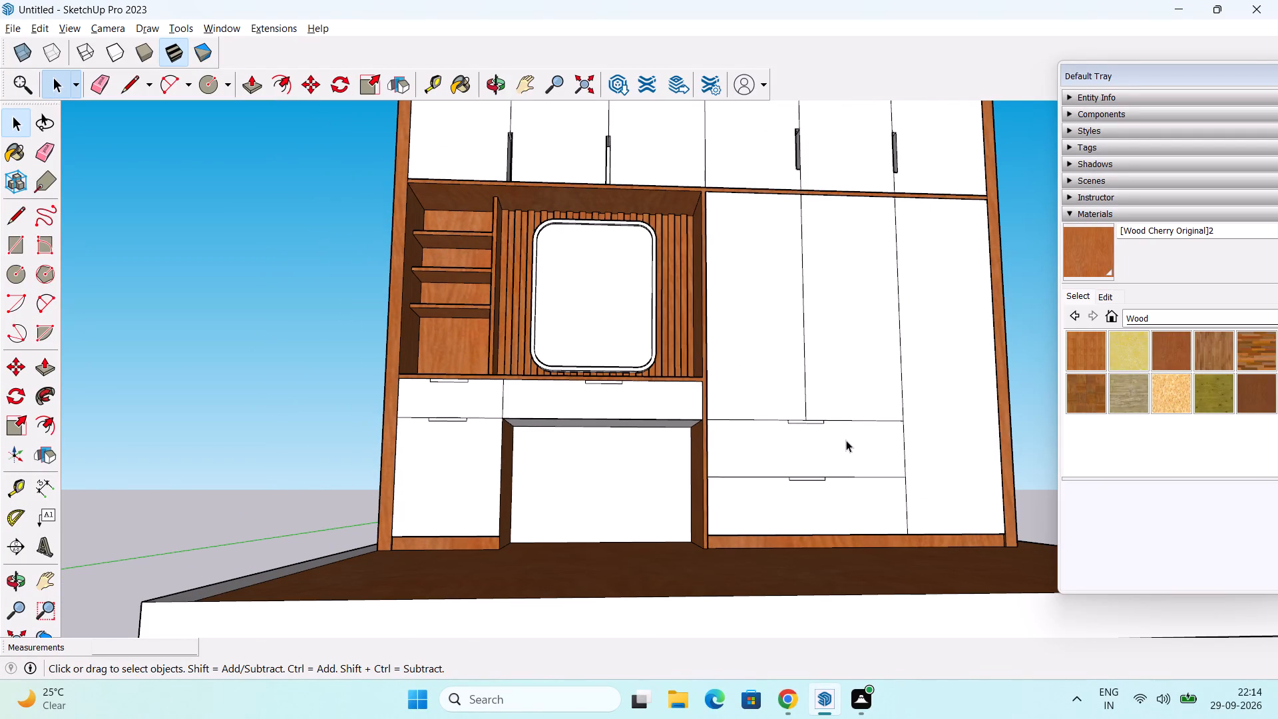
middle_drag(849, 437, 856, 499)
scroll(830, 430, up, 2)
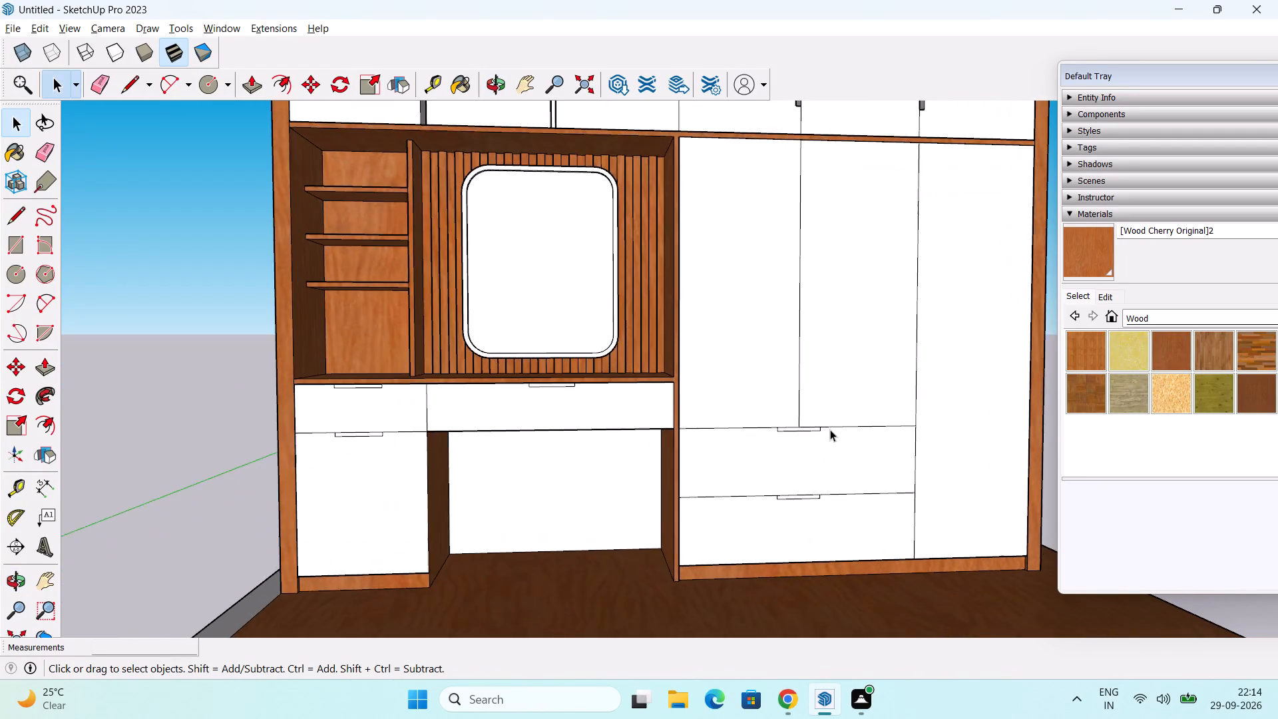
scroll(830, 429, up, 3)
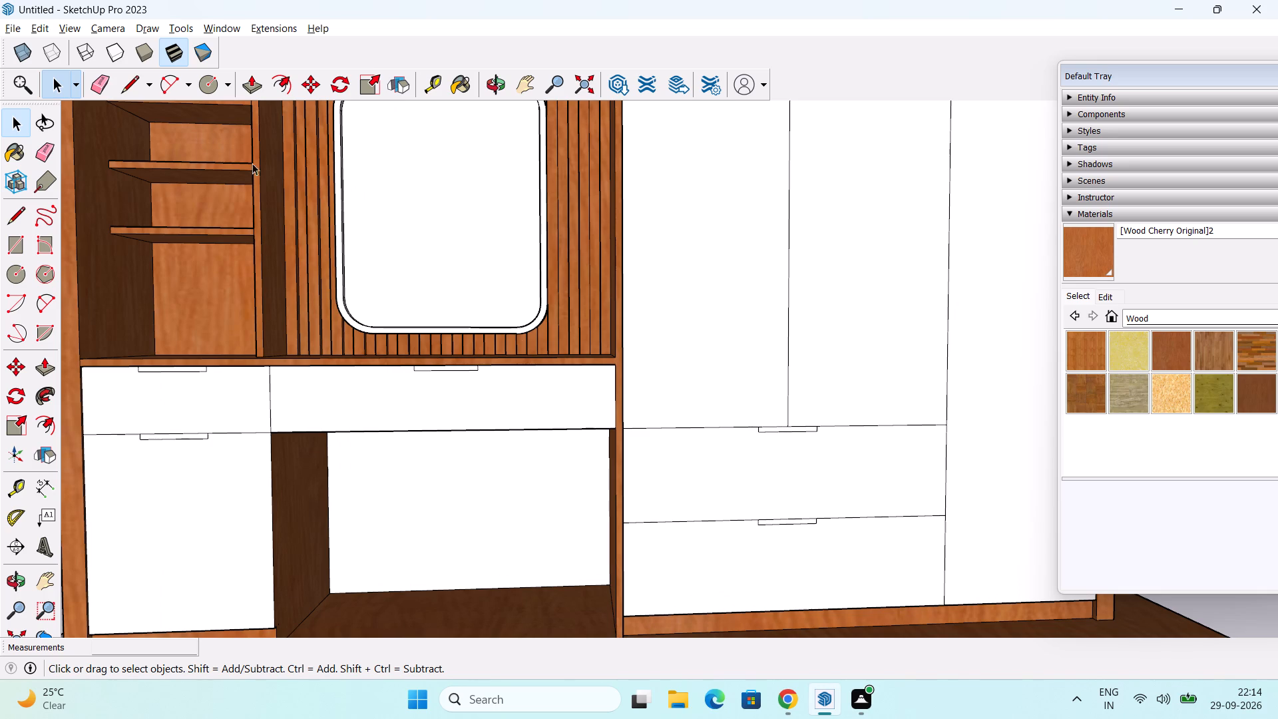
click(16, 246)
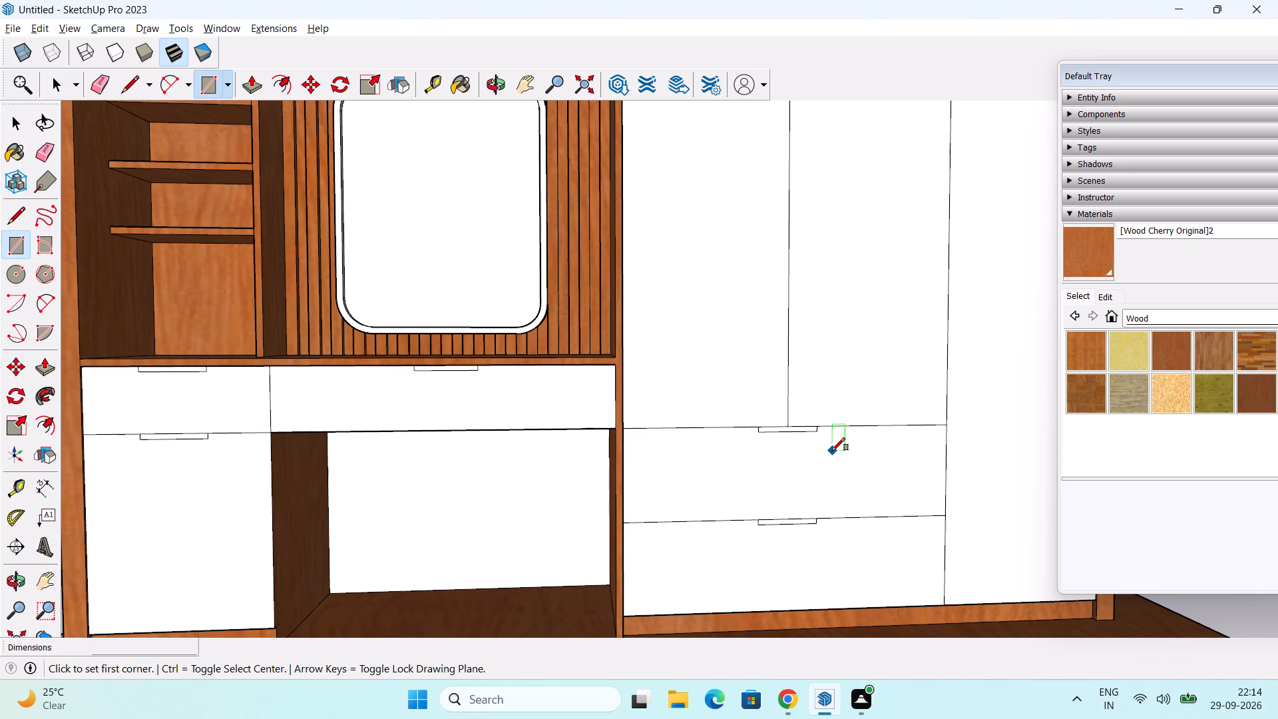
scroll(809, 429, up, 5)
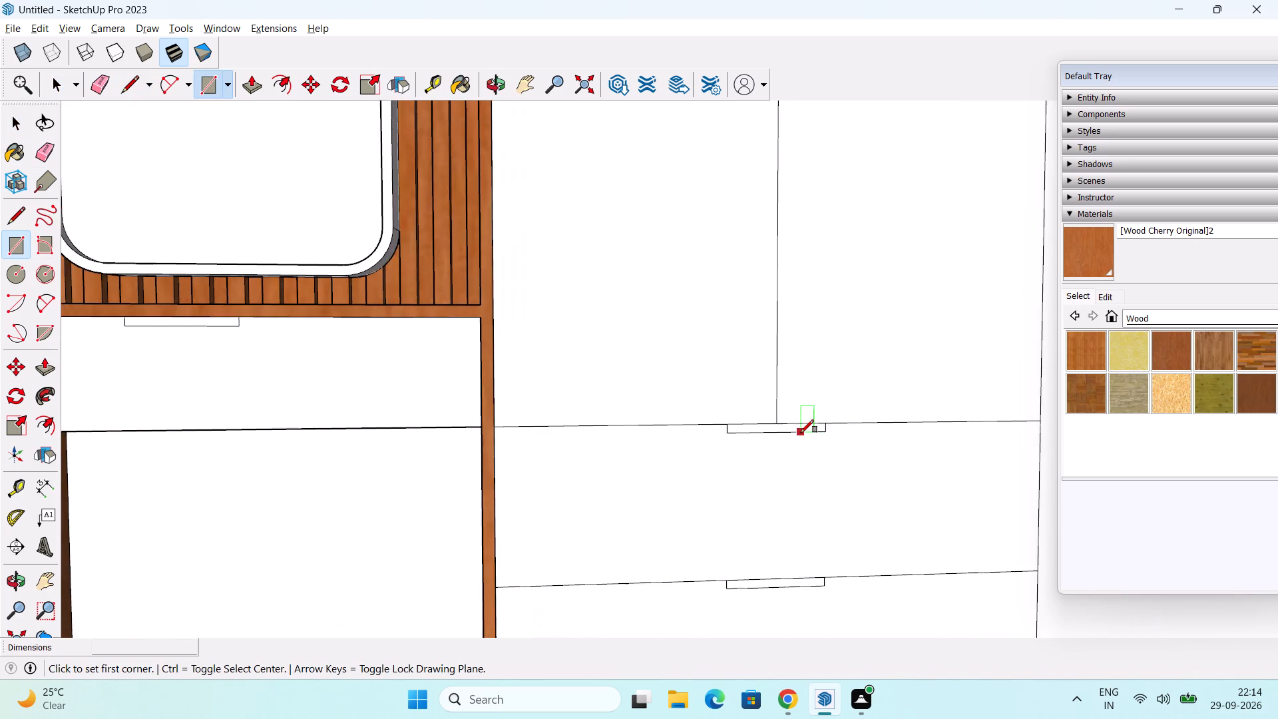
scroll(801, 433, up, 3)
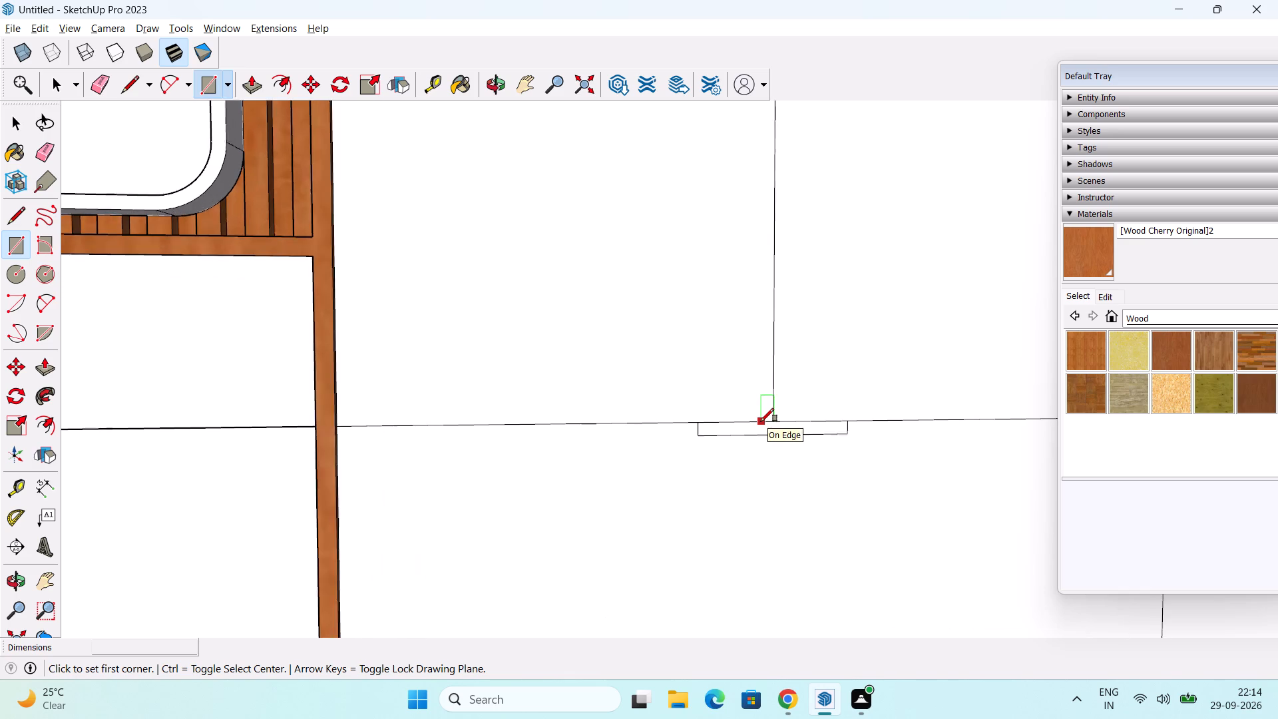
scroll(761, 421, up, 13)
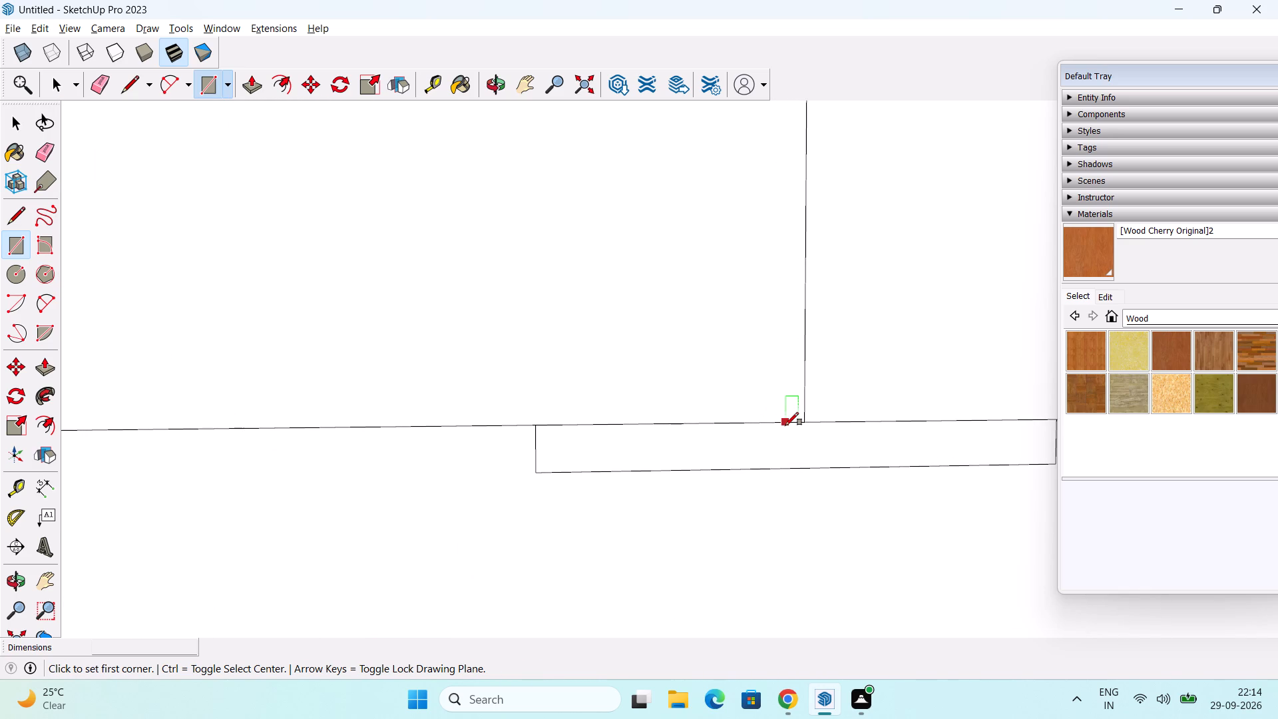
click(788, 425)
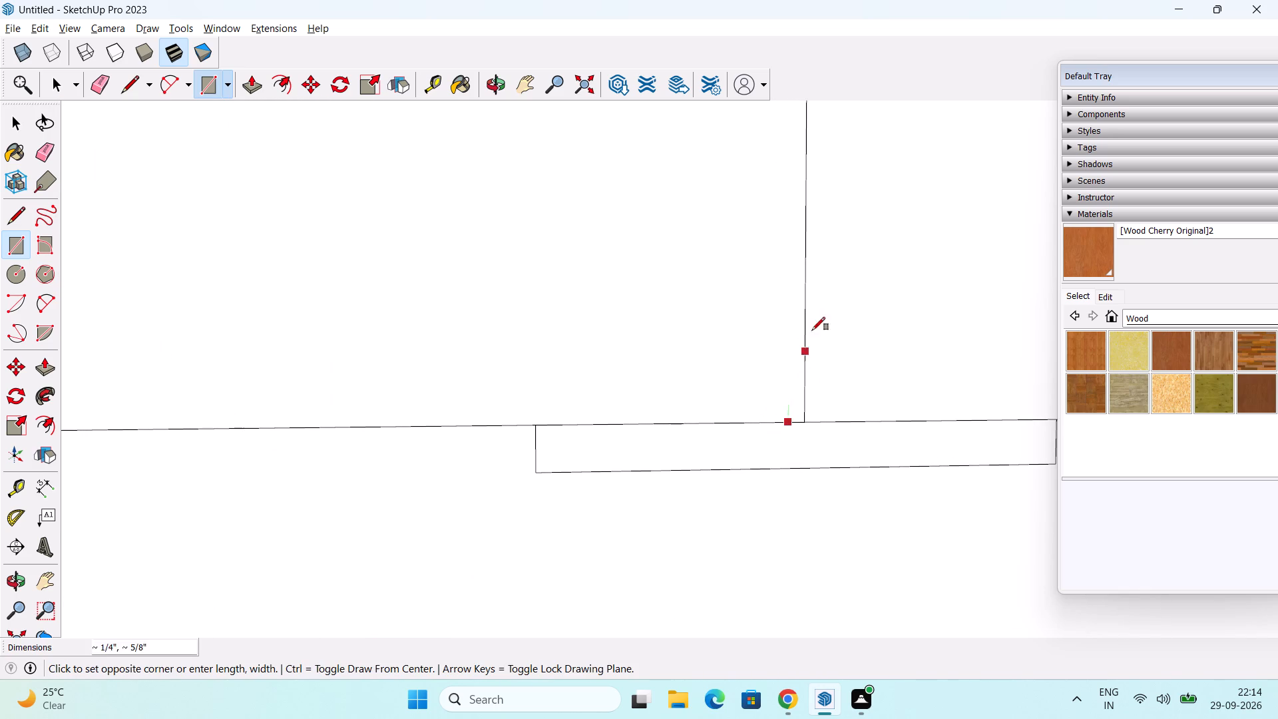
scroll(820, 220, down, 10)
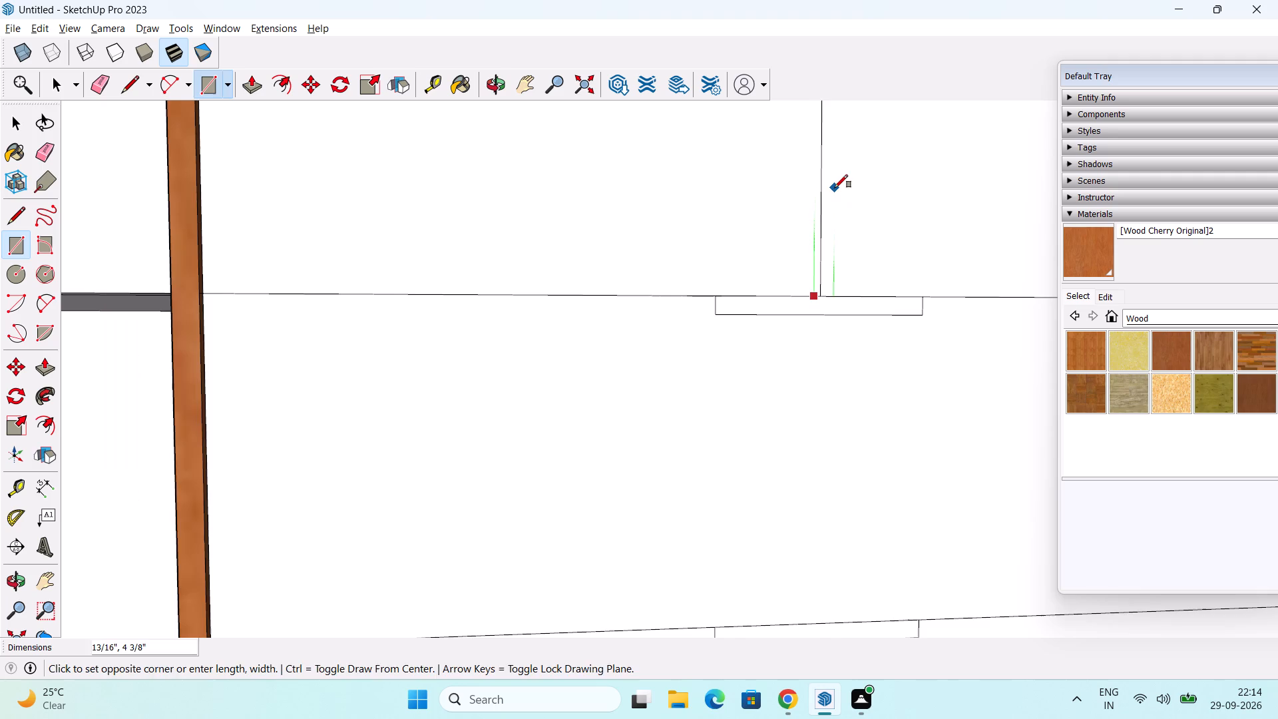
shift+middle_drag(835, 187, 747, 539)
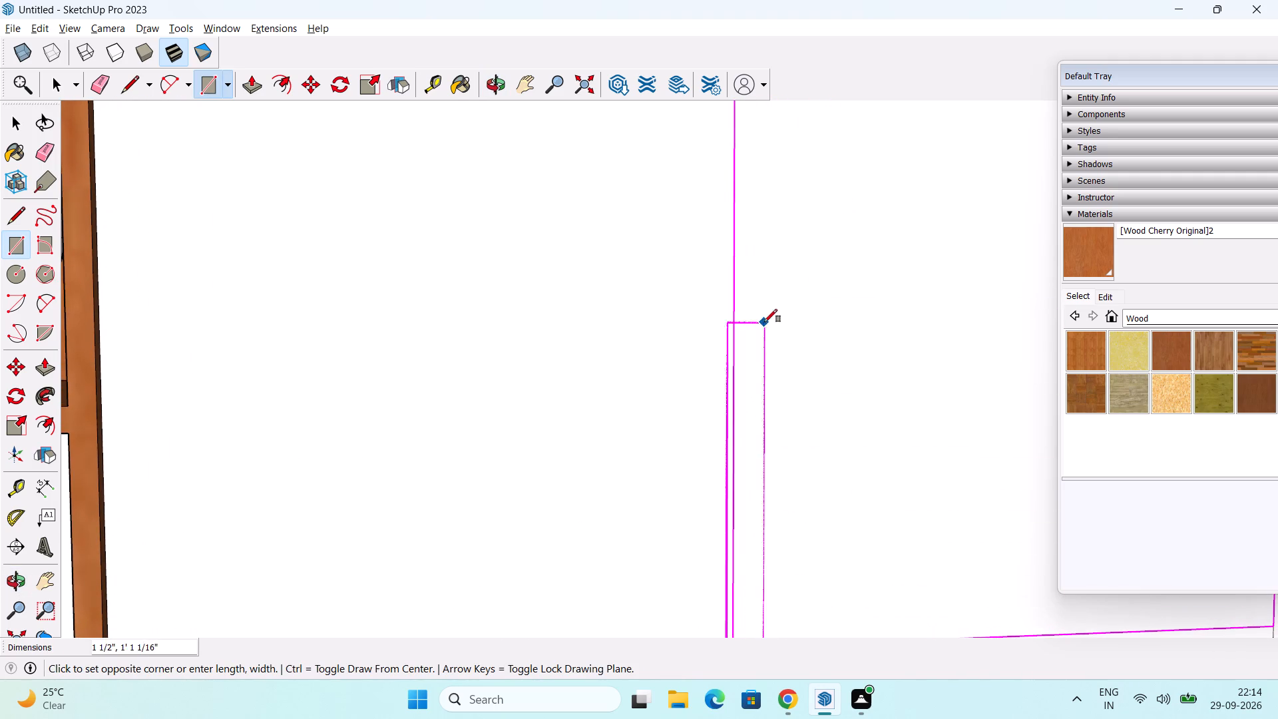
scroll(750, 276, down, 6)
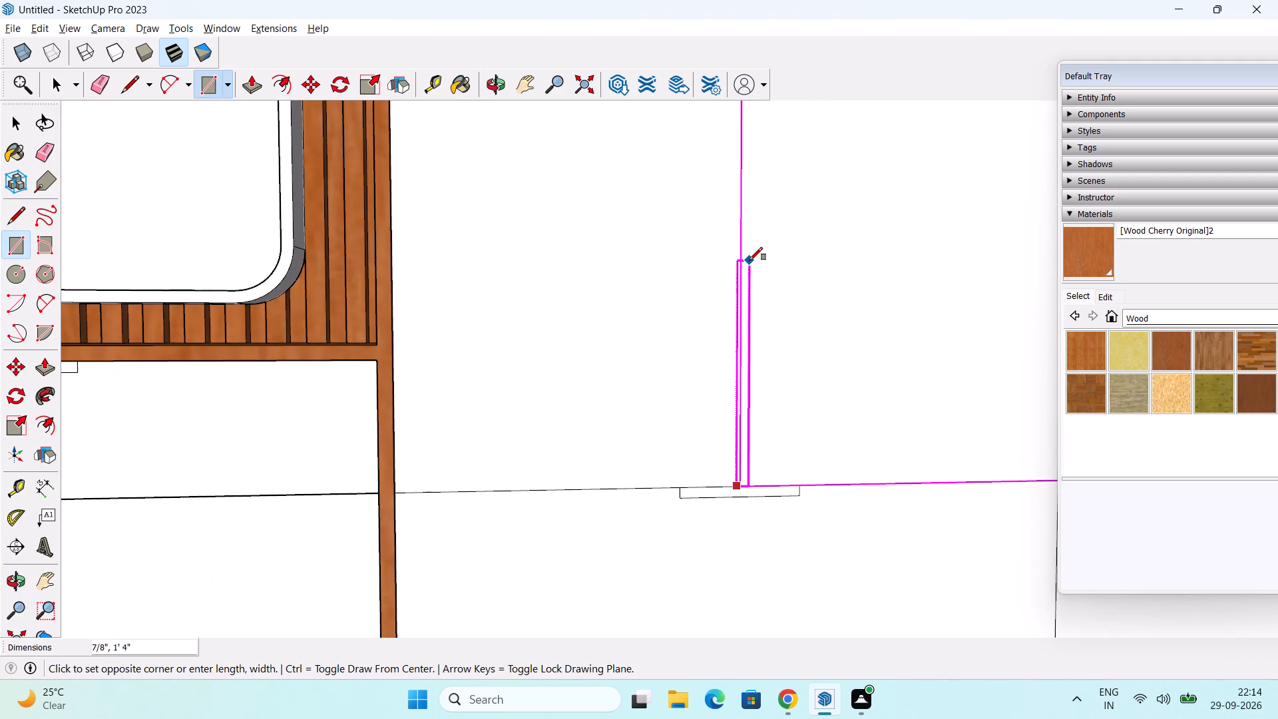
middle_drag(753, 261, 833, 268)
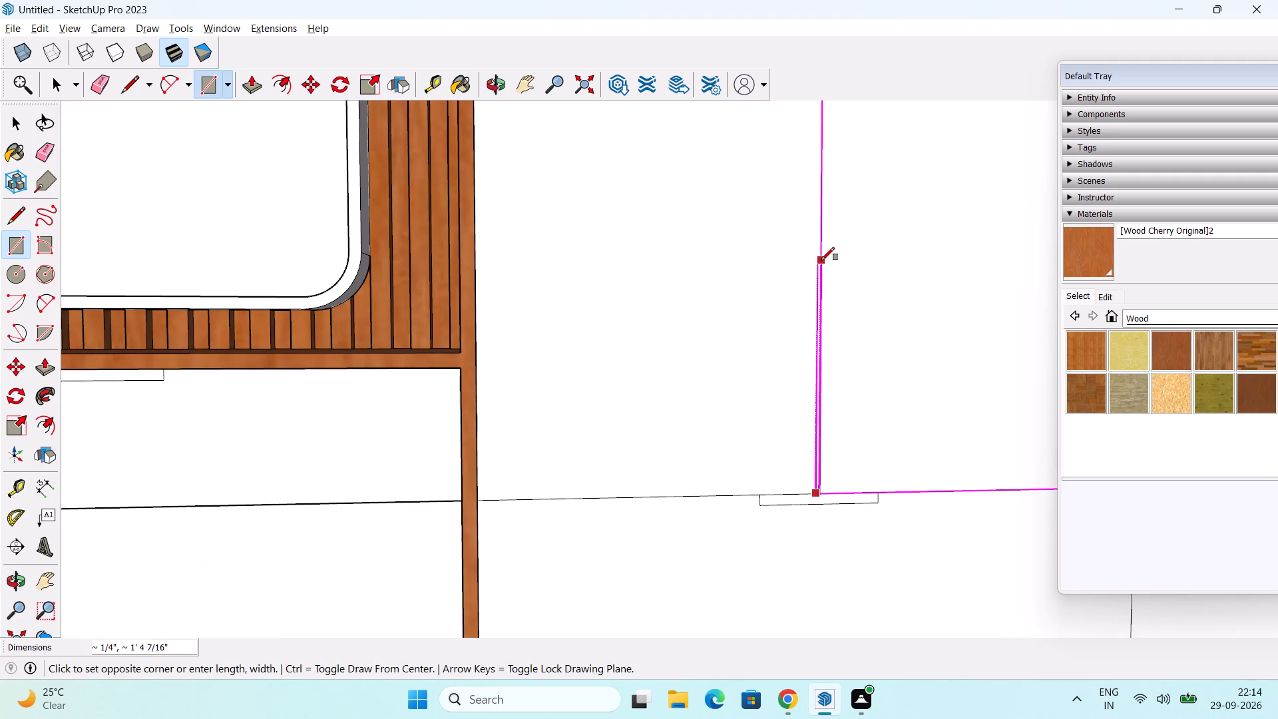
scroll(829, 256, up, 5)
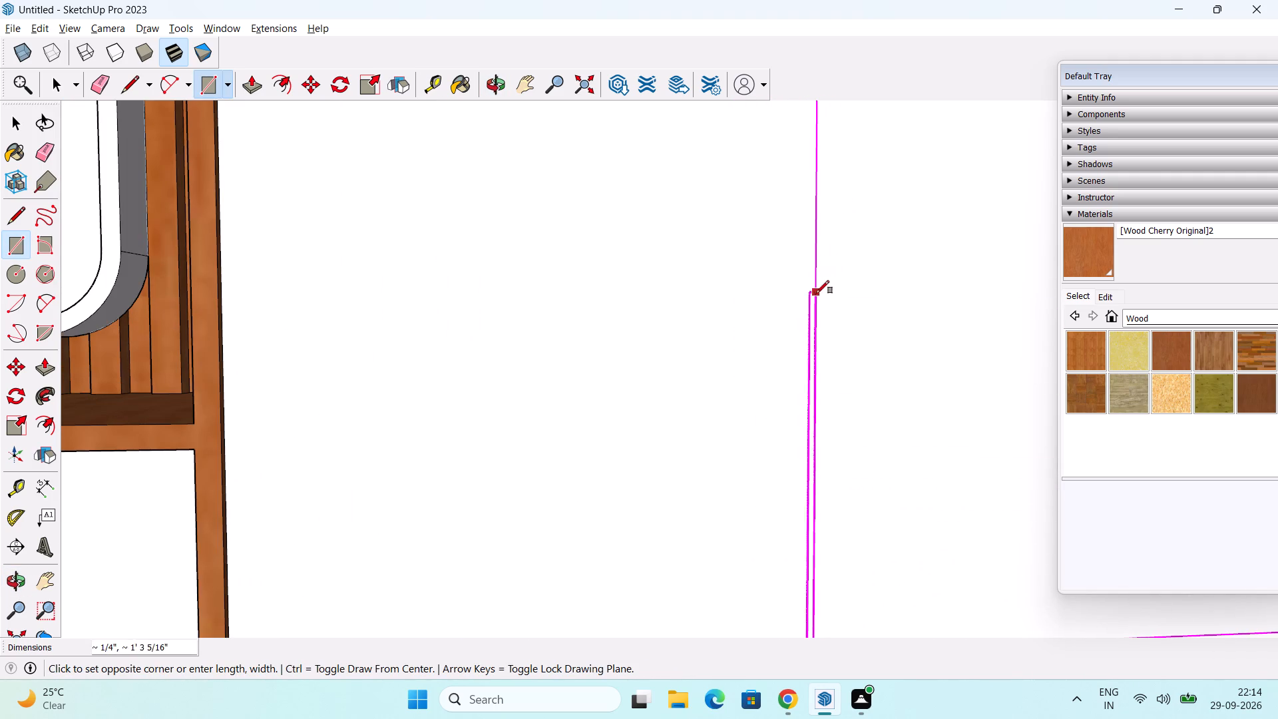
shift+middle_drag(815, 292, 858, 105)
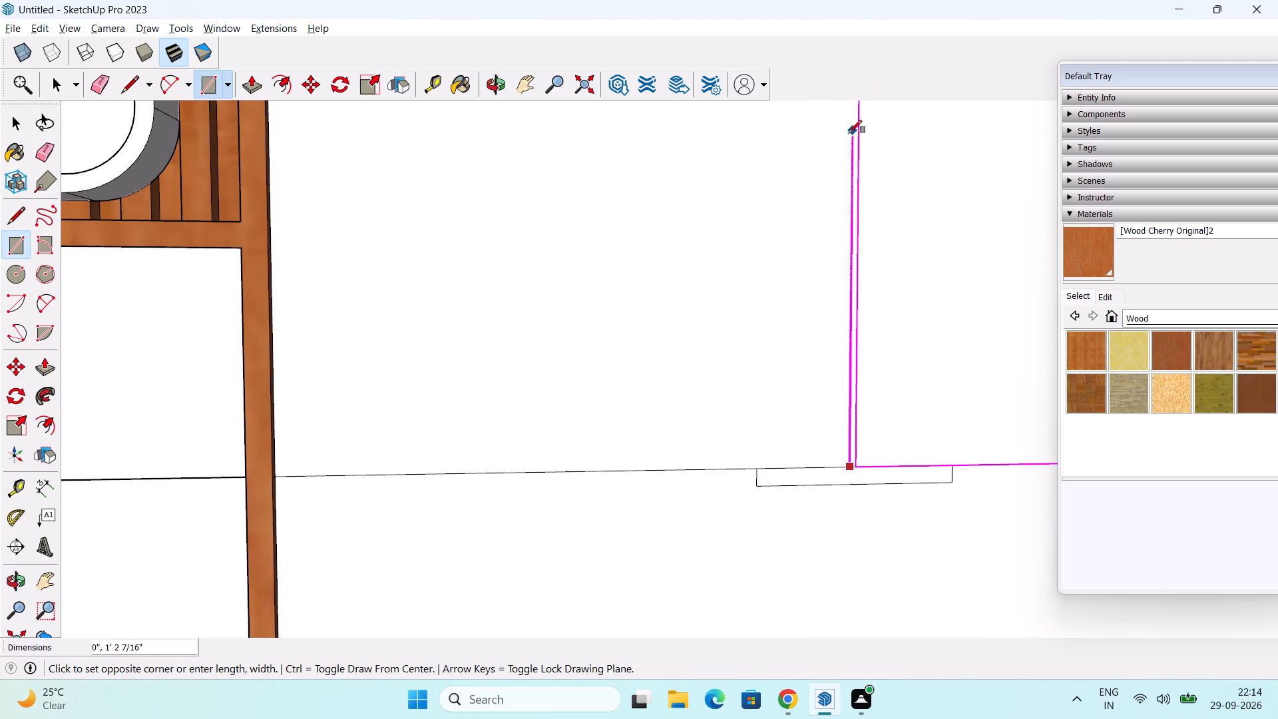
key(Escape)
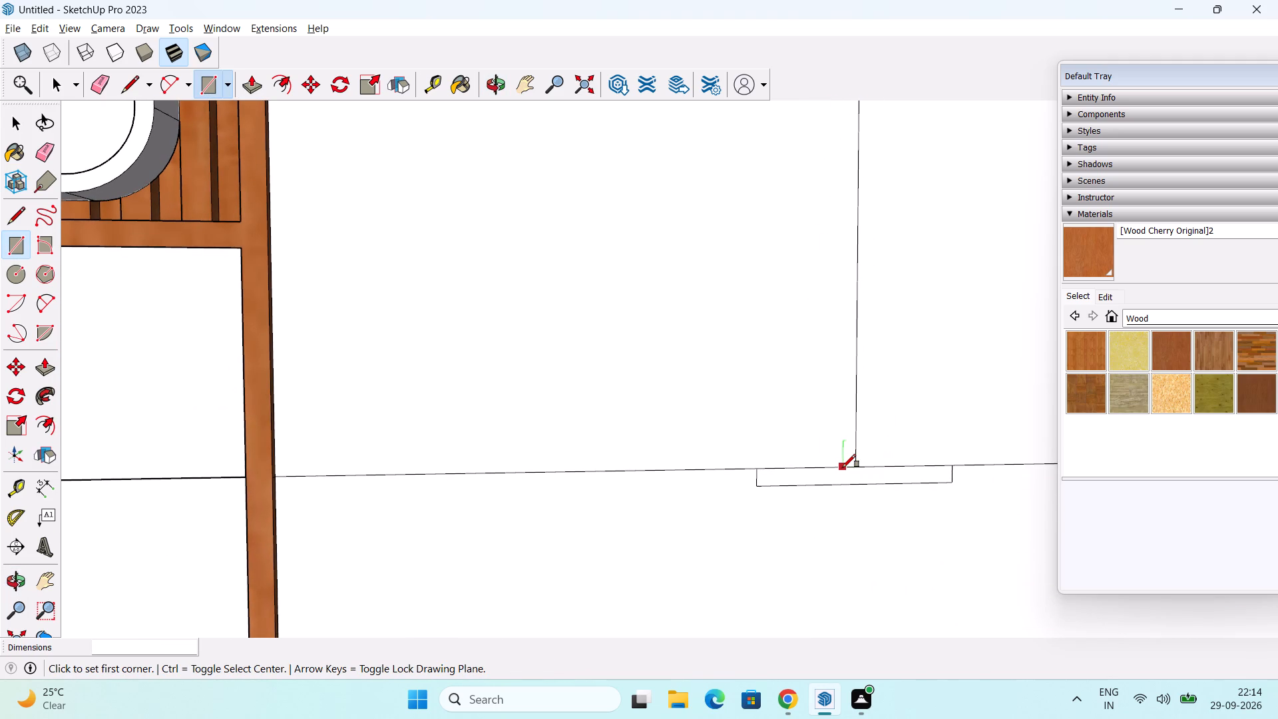
Draw a tall handle rectangle about 1 5/16" by 2' 4 1/8" straddling the door dividing line directly above the wardrobe's upper drawer.
click(843, 467)
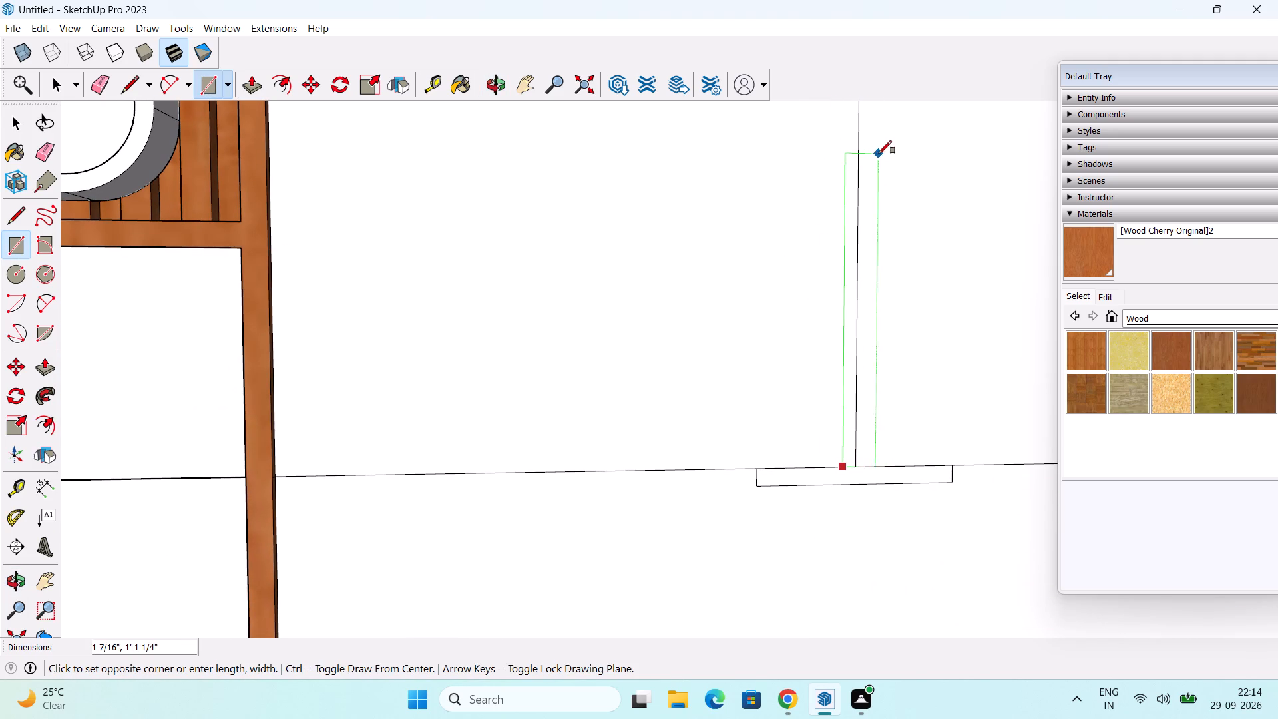
scroll(873, 134, down, 2)
shift+middle_drag(875, 134, 837, 303)
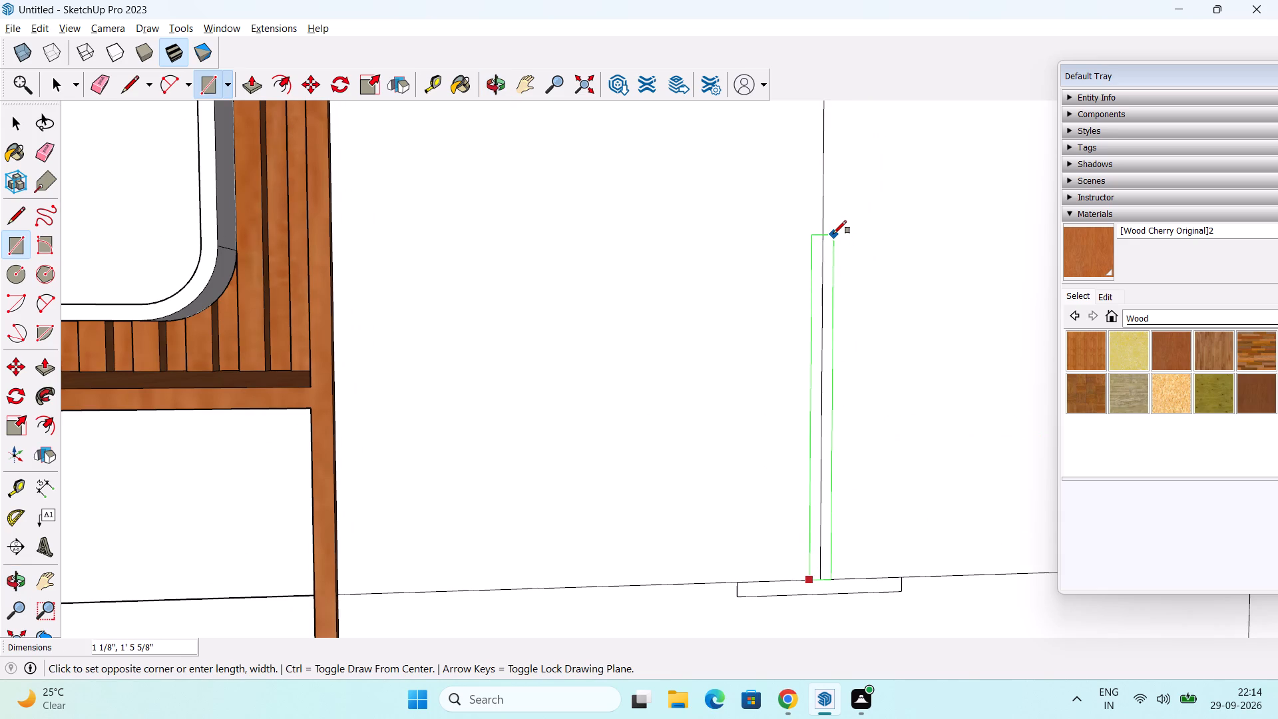
scroll(833, 234, down, 3)
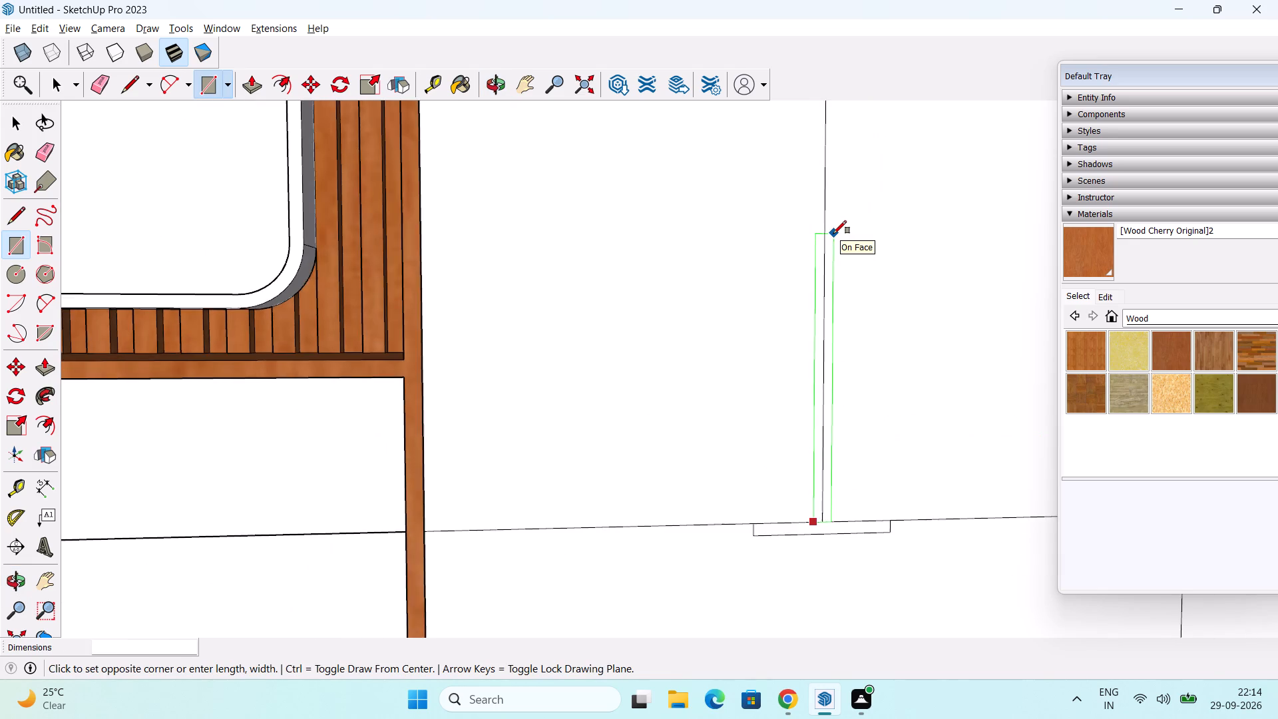
scroll(833, 234, down, 5)
shift+middle_drag(836, 228, 793, 362)
scroll(796, 336, down, 2)
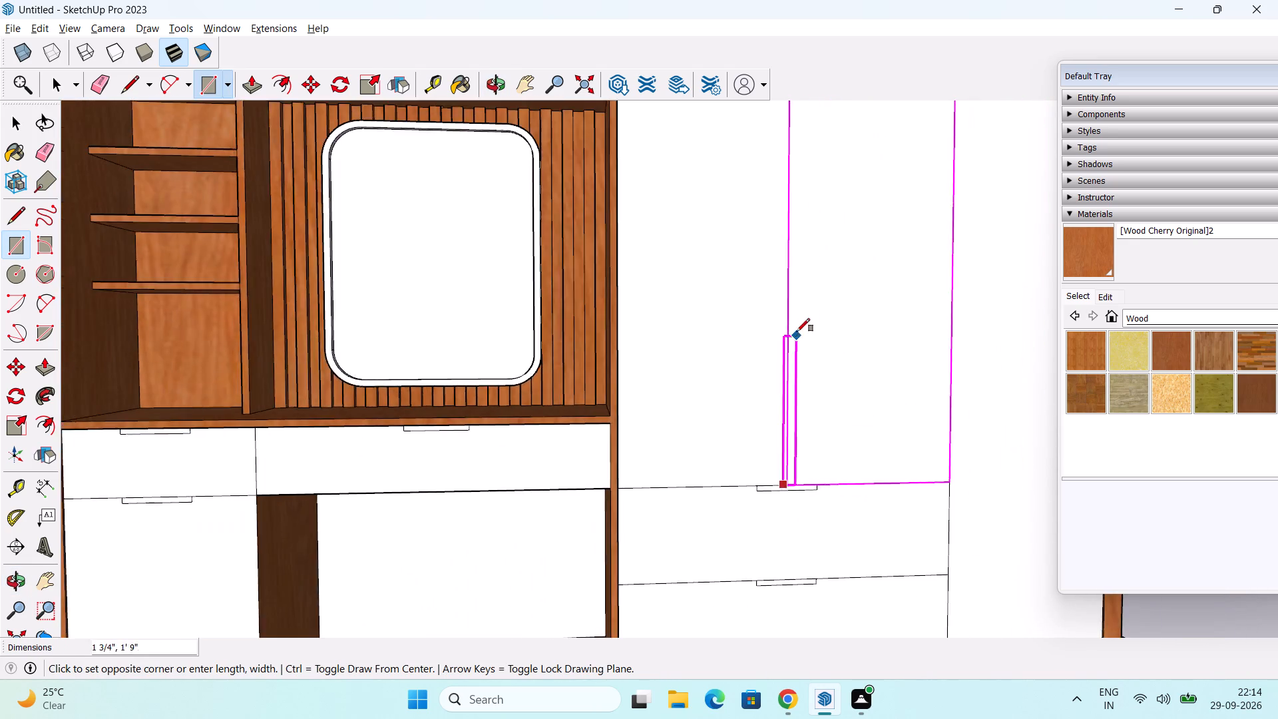
scroll(797, 332, down, 5)
shift+middle_drag(804, 308, 741, 373)
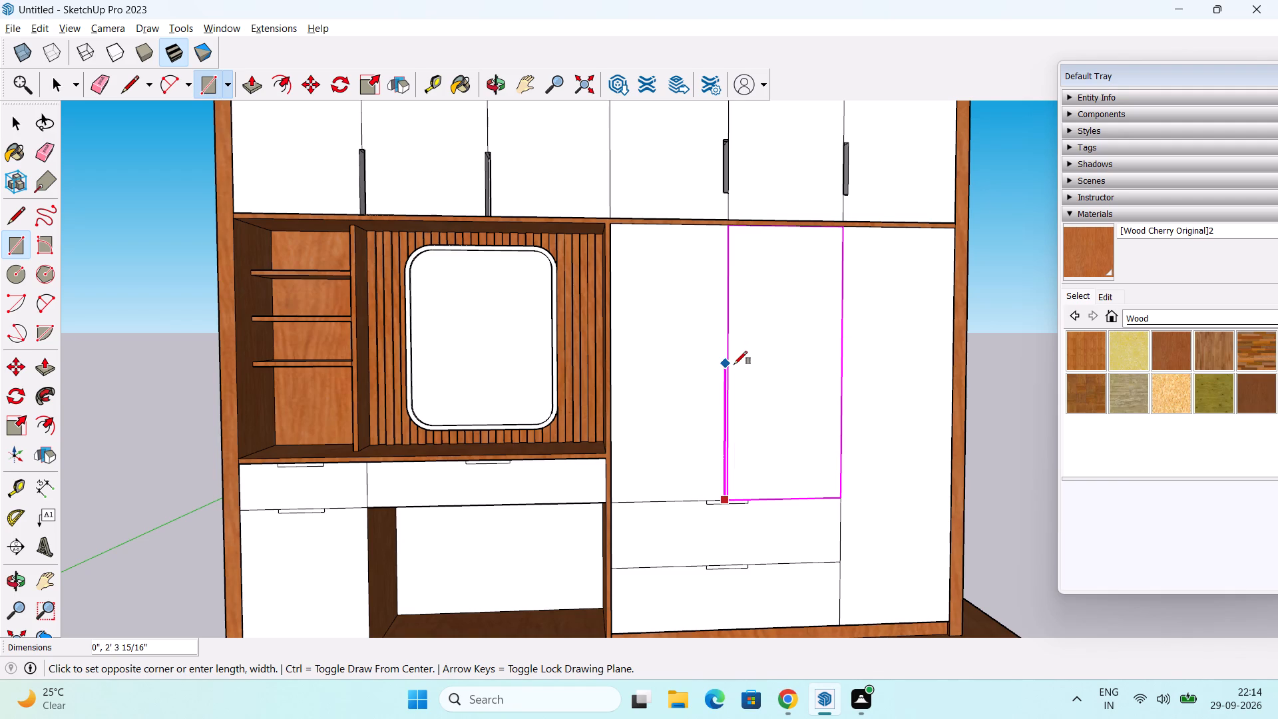
scroll(734, 364, up, 10)
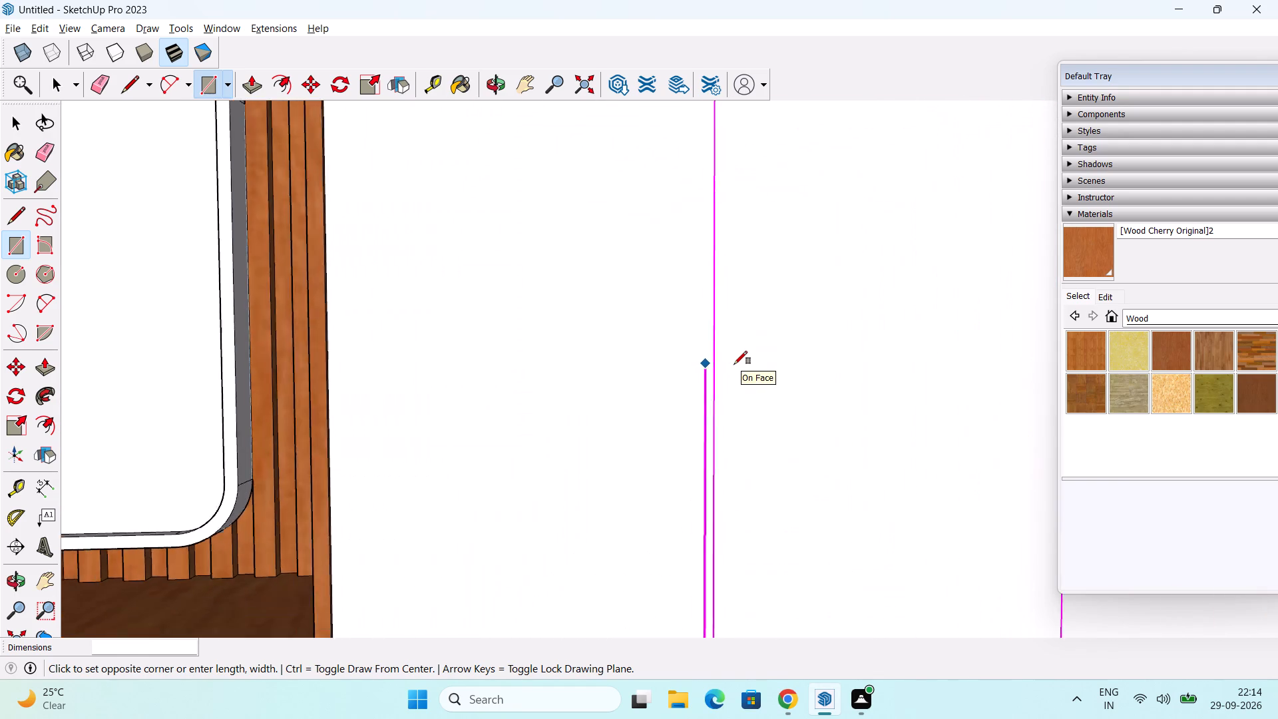
scroll(734, 364, up, 3)
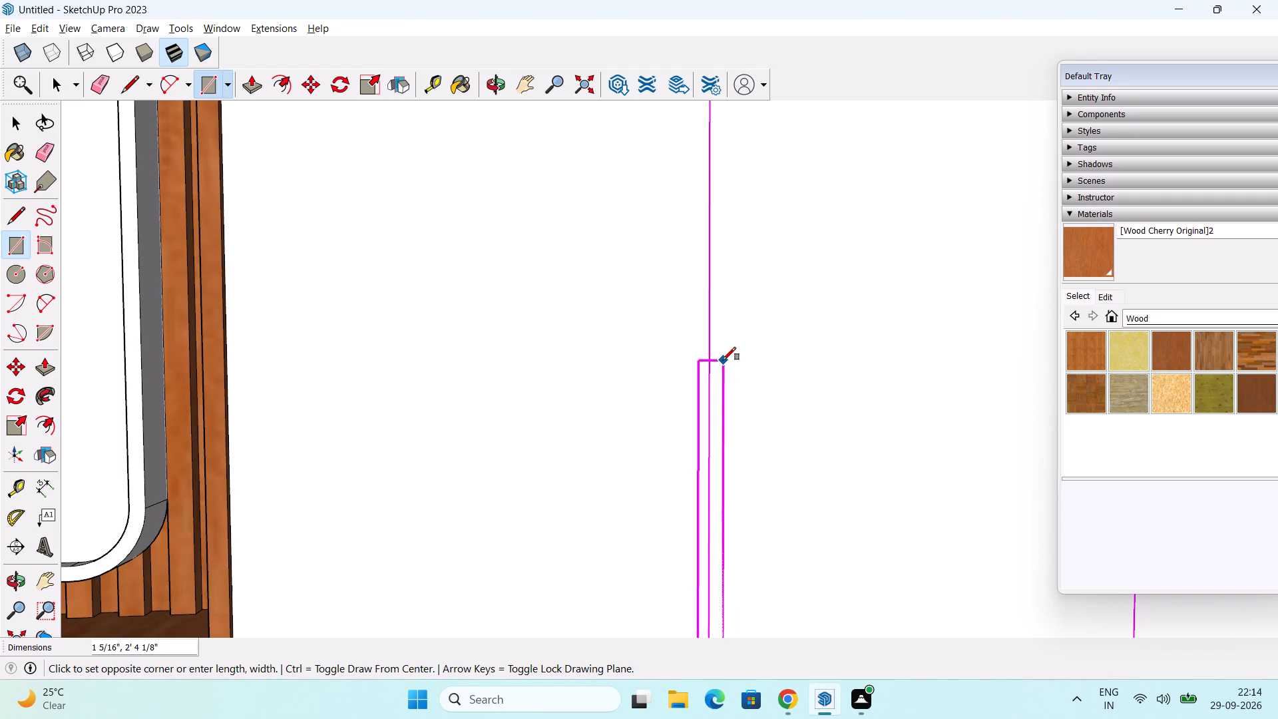
click(723, 360)
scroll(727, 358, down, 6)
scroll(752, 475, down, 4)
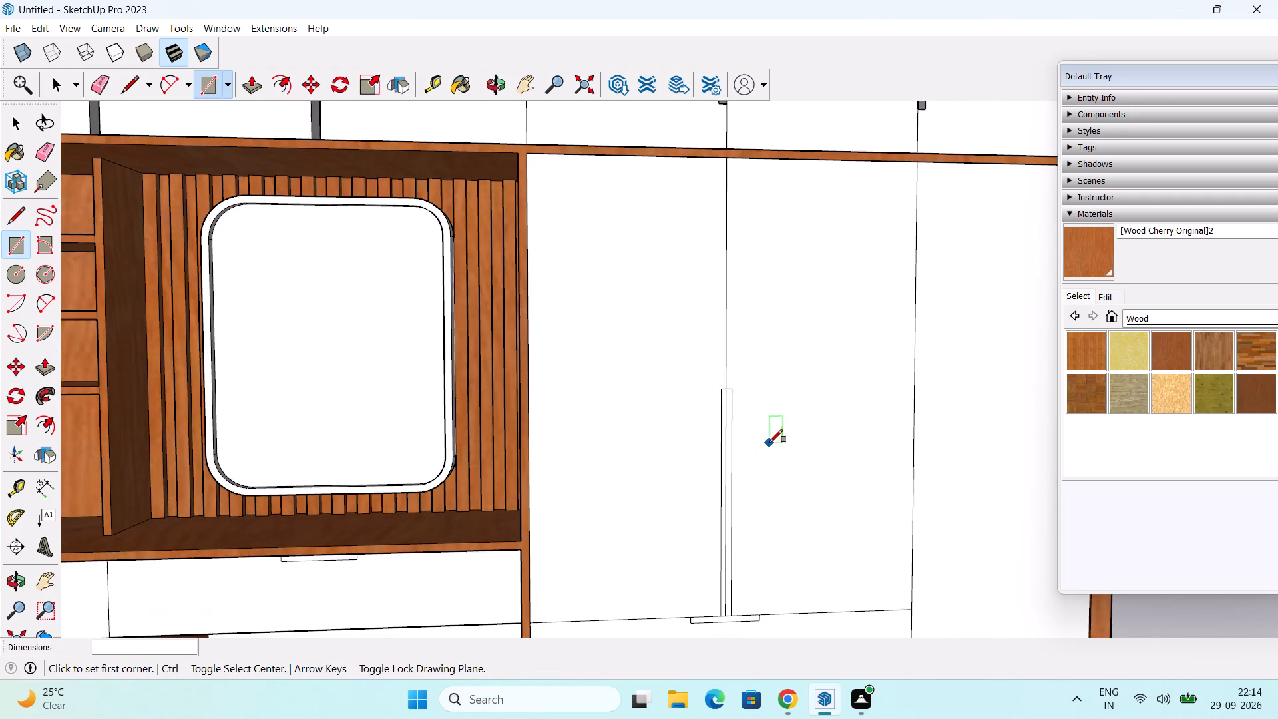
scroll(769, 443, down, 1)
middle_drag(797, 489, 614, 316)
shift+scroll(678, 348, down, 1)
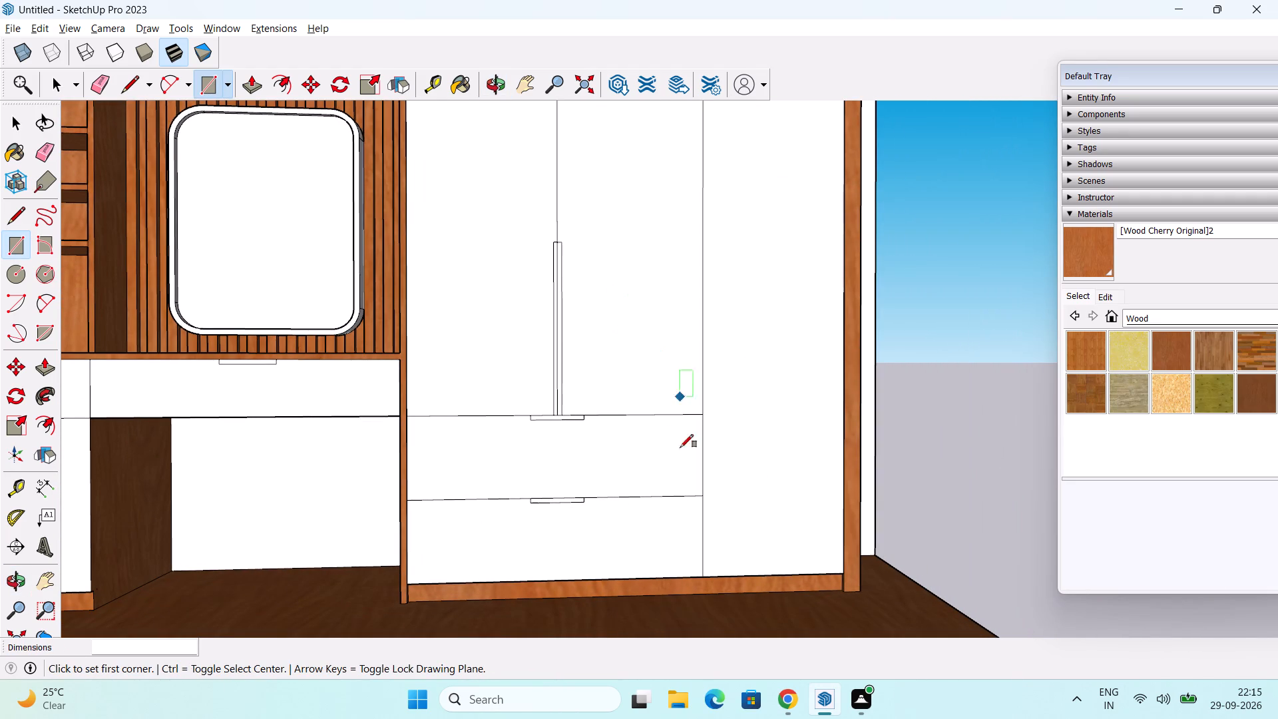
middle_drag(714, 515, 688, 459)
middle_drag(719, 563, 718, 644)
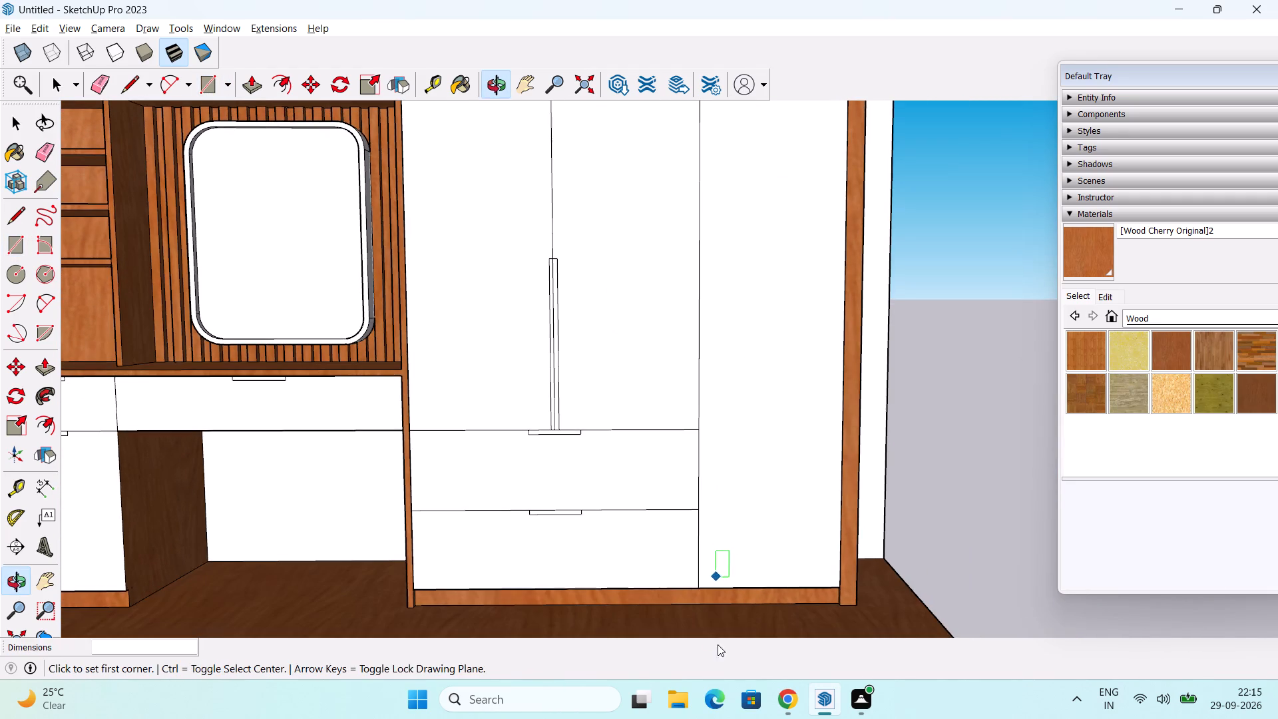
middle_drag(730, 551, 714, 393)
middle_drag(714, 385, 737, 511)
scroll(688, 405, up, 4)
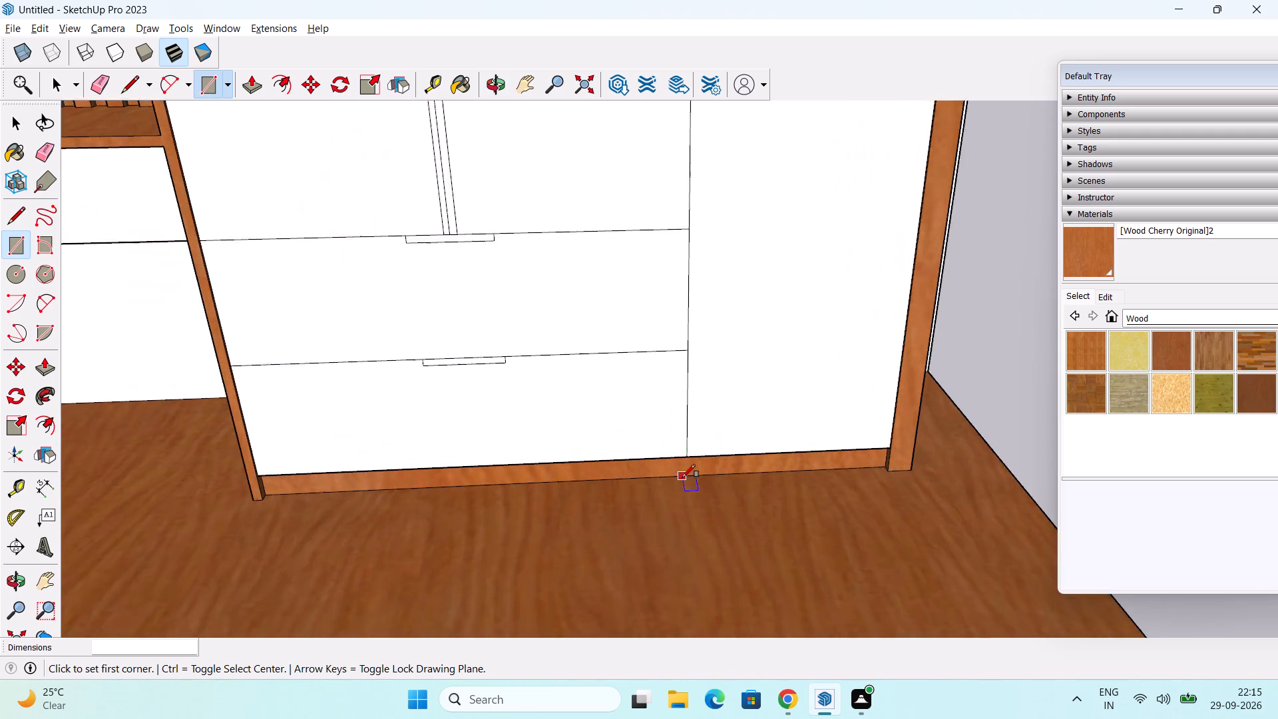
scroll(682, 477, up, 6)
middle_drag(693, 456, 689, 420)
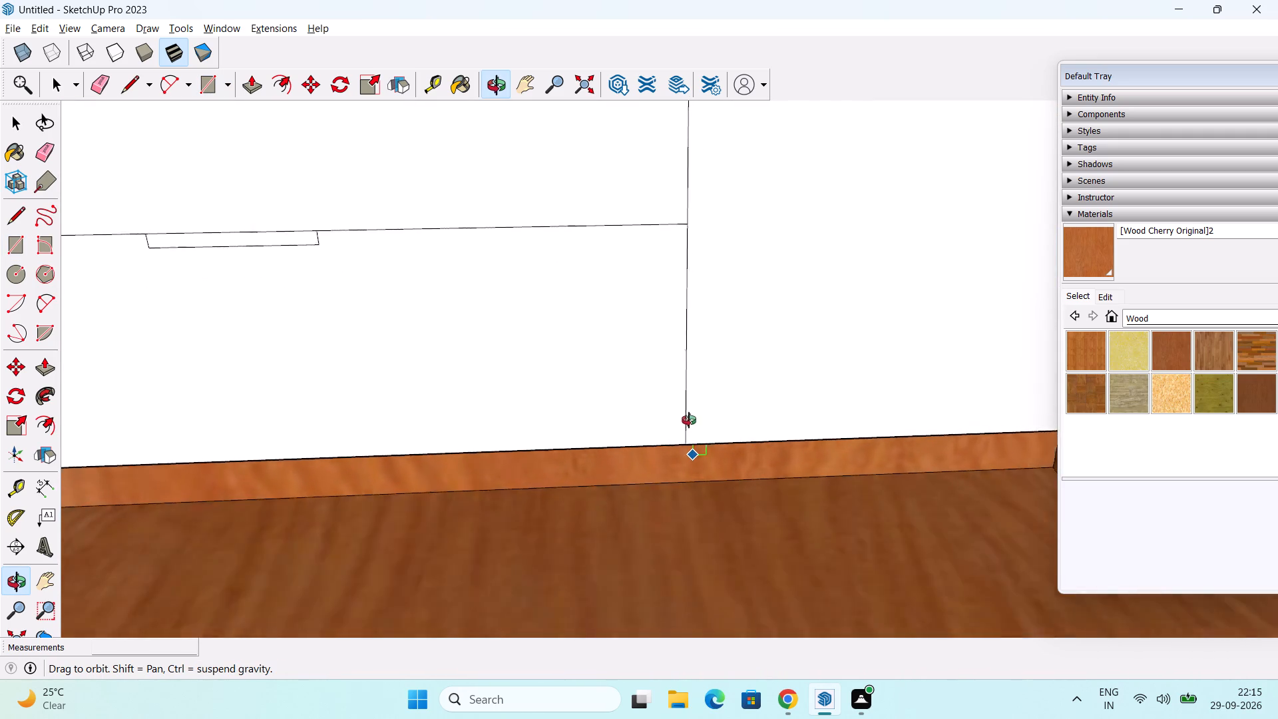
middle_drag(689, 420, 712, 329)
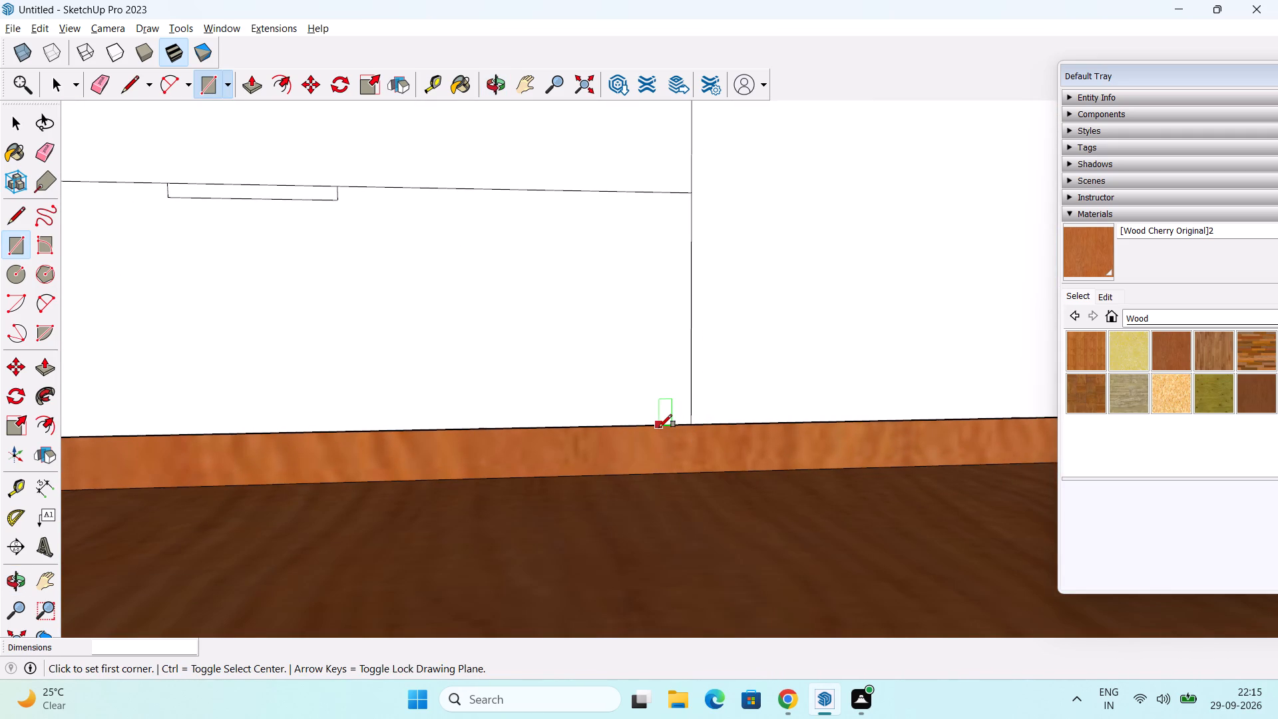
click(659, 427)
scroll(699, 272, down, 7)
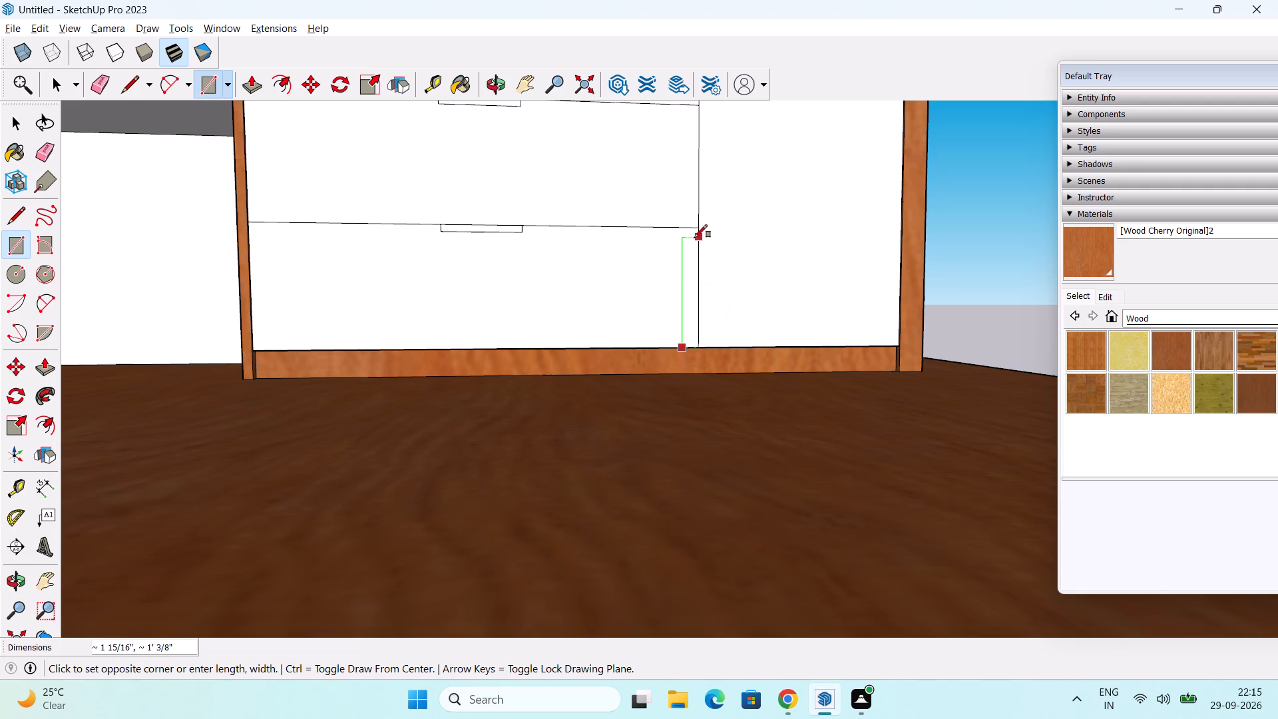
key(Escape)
Draw a handle rectangle about 2" by 4' 7 3/8" from the wardrobe's base, straddling the dividing line beside the drawers and the full-height door.
scroll(693, 359, up, 1)
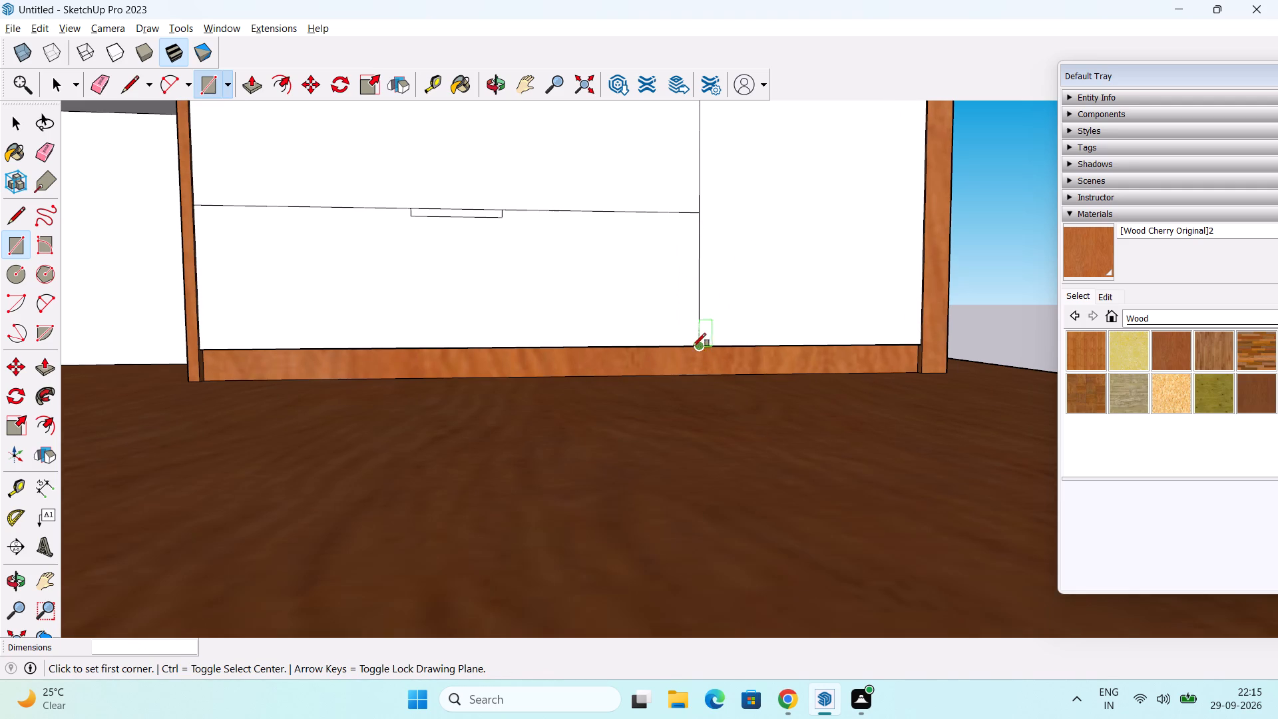
click(690, 348)
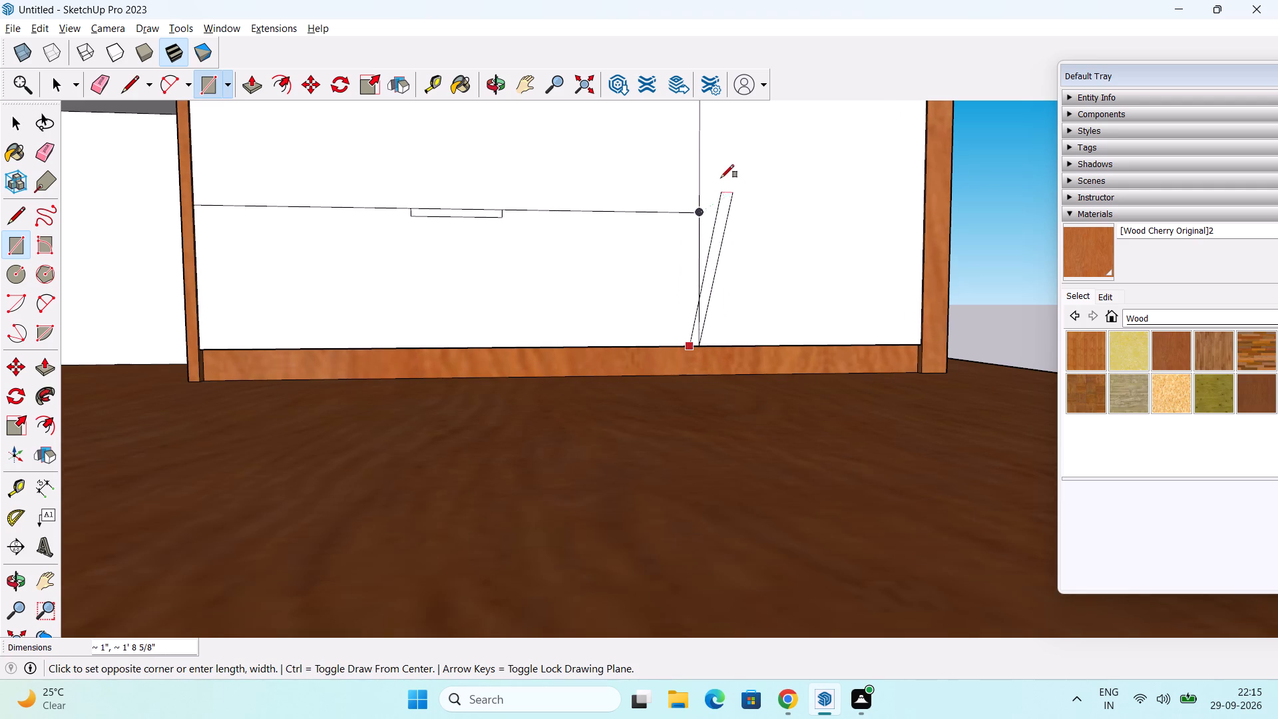
scroll(698, 166, down, 2)
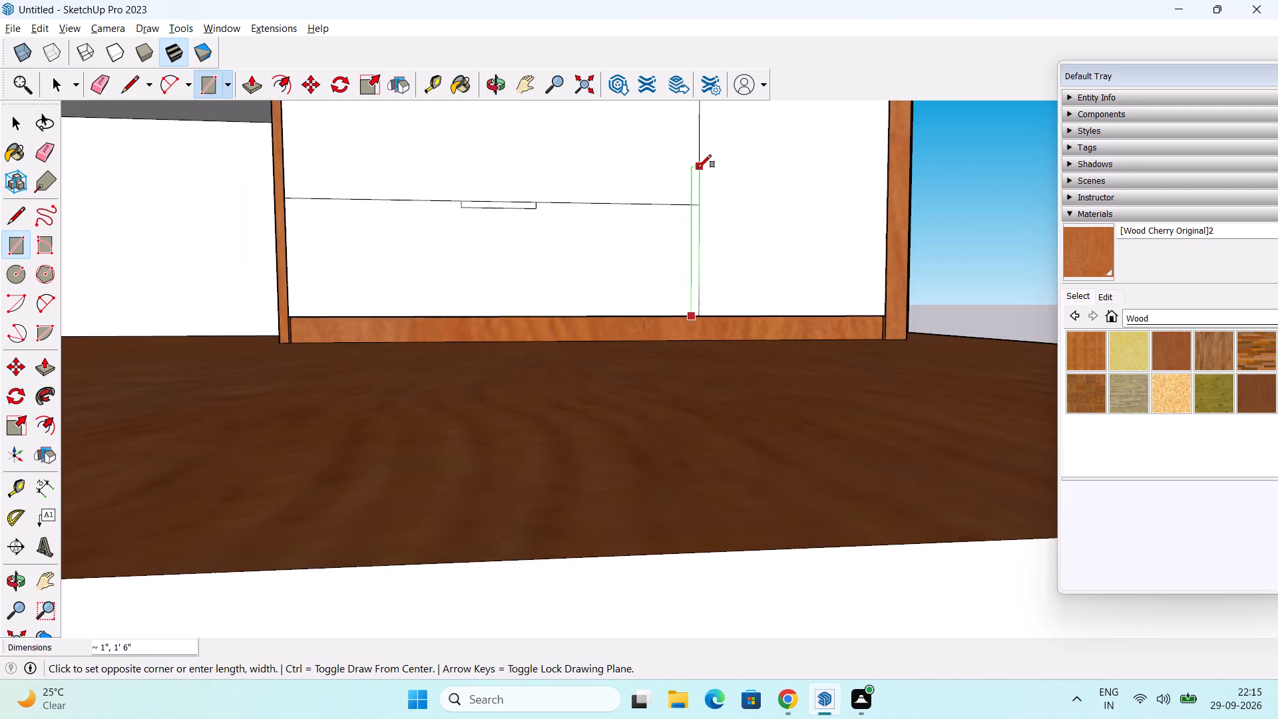
scroll(698, 168, down, 2)
shift+middle_drag(704, 175, 627, 465)
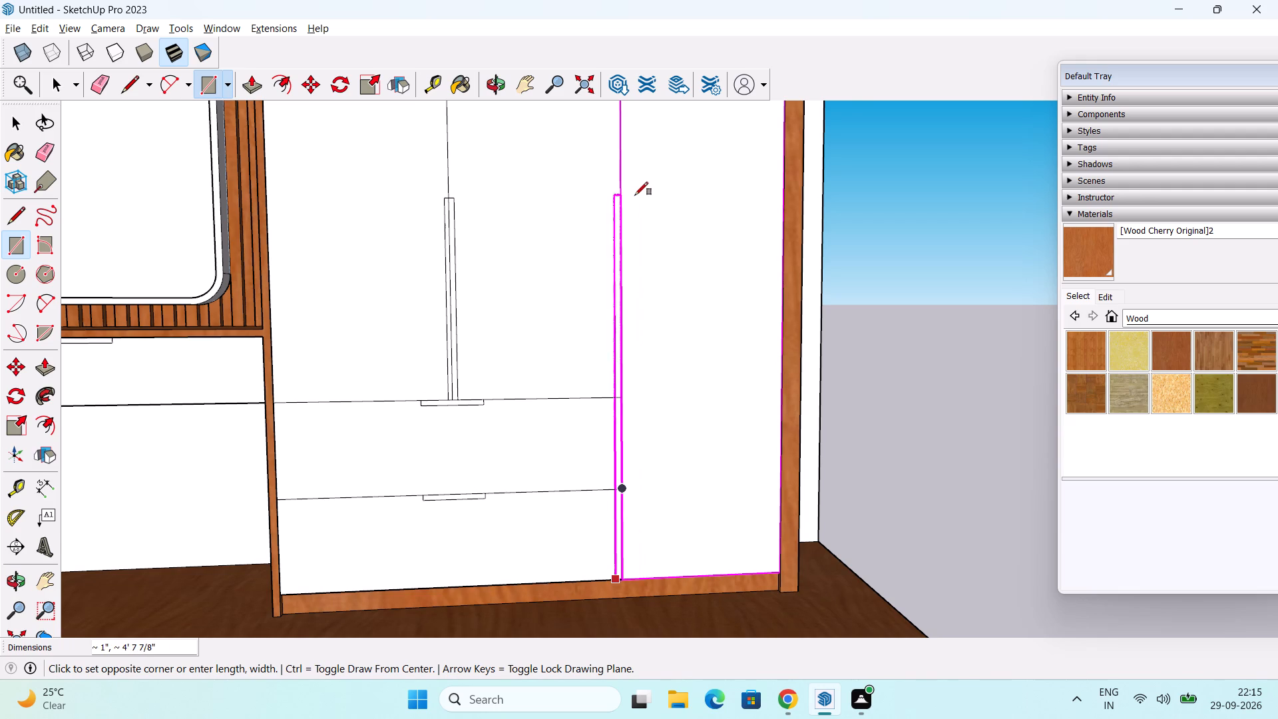
scroll(632, 195, up, 4)
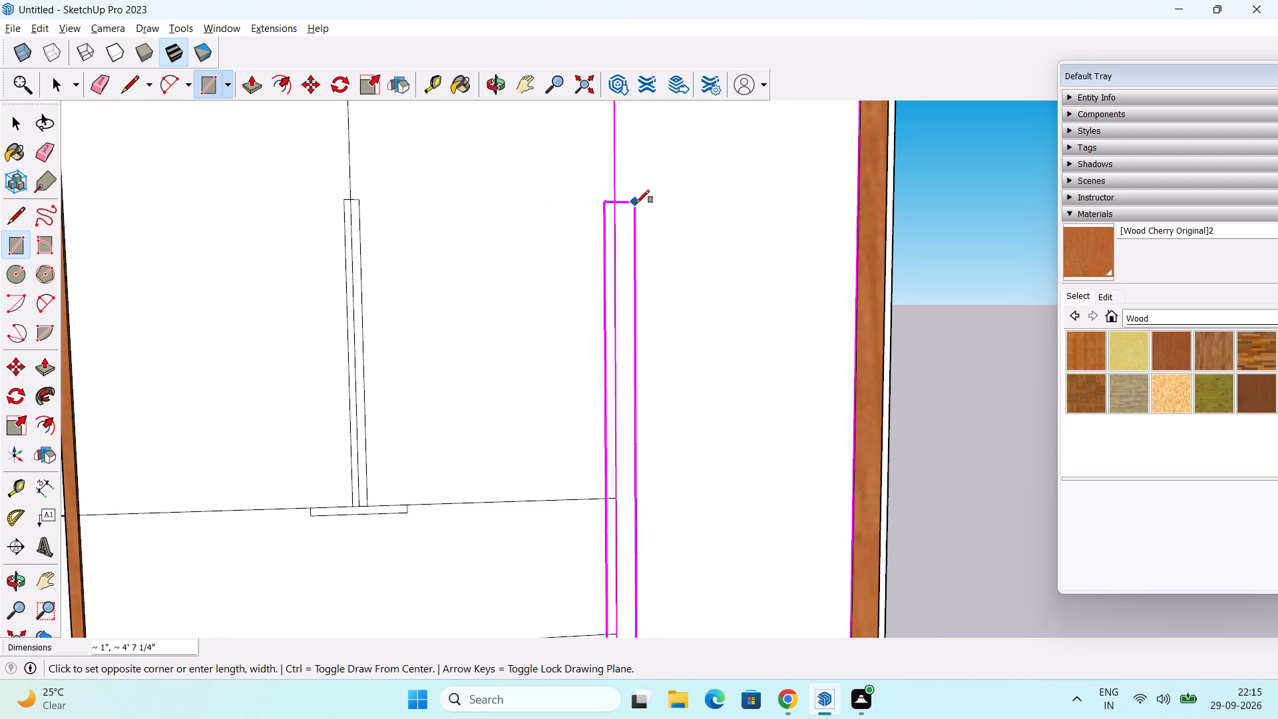
scroll(631, 203, up, 8)
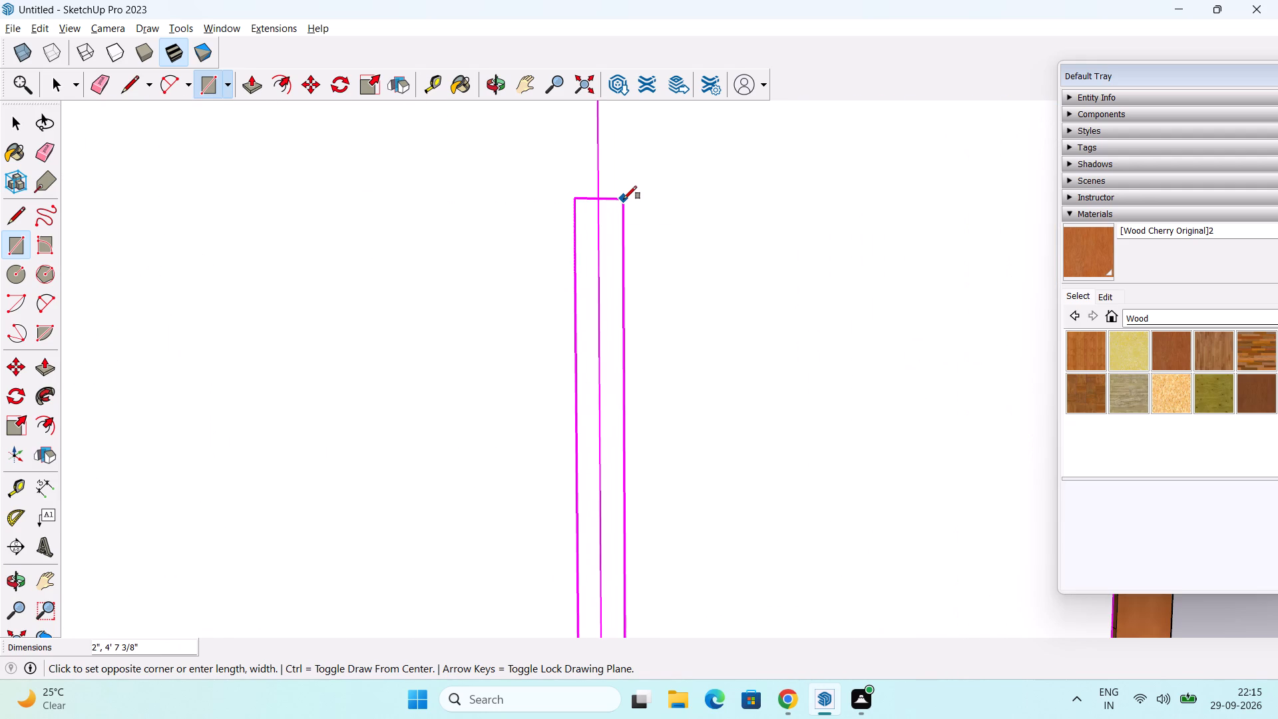
click(624, 199)
key(space)
Erase the door dividing line inside the shorter tall handle and inside the upper part of the longer one.
scroll(648, 214, down, 10)
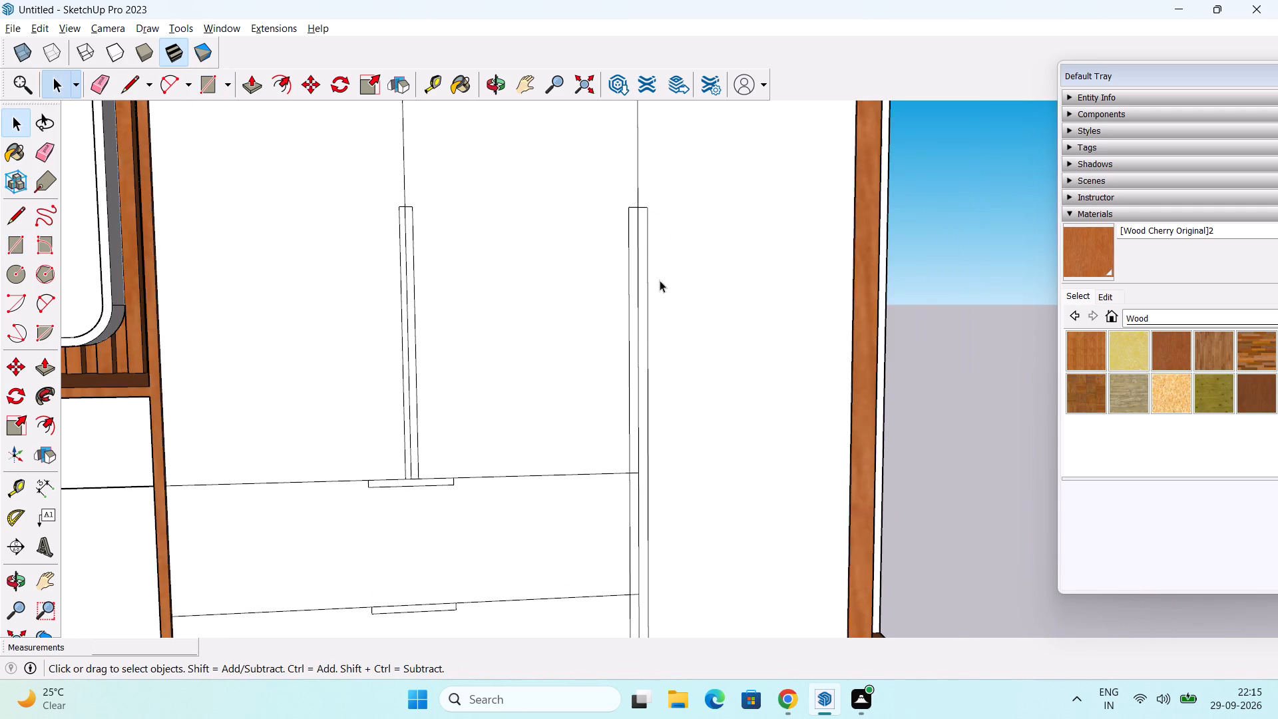
scroll(667, 365, down, 4)
middle_drag(675, 380, 618, 375)
key(e)
scroll(519, 349, up, 3)
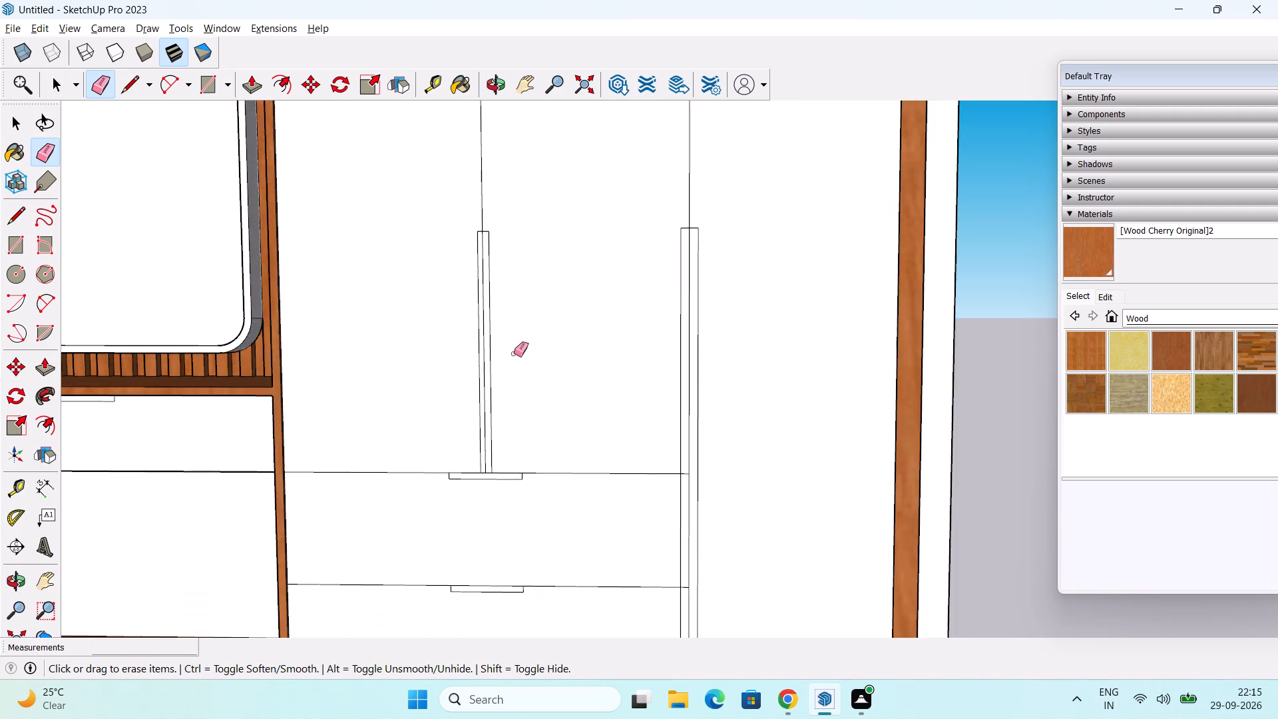
scroll(514, 354, up, 3)
click(476, 341)
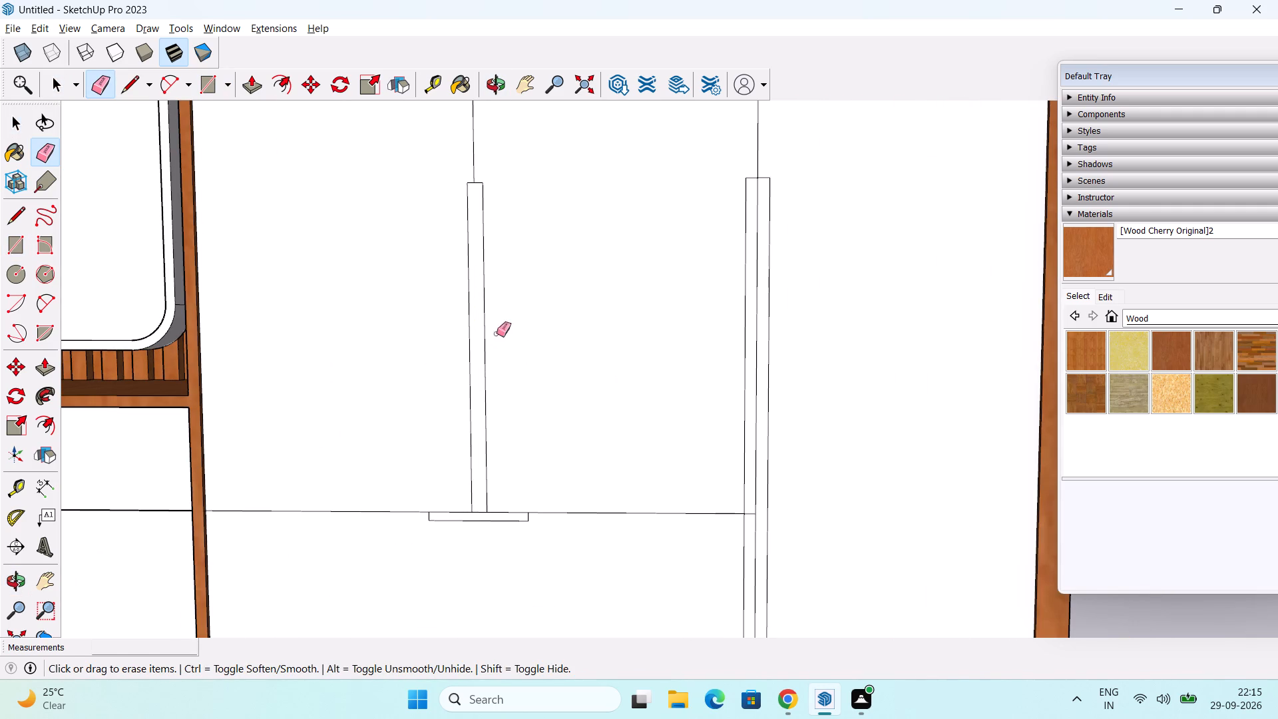
click(757, 303)
Erase the remaining dividing line and drawer edge stubs inside the longer handle rectangle beside the two wardrobe drawers.
scroll(813, 469, down, 2)
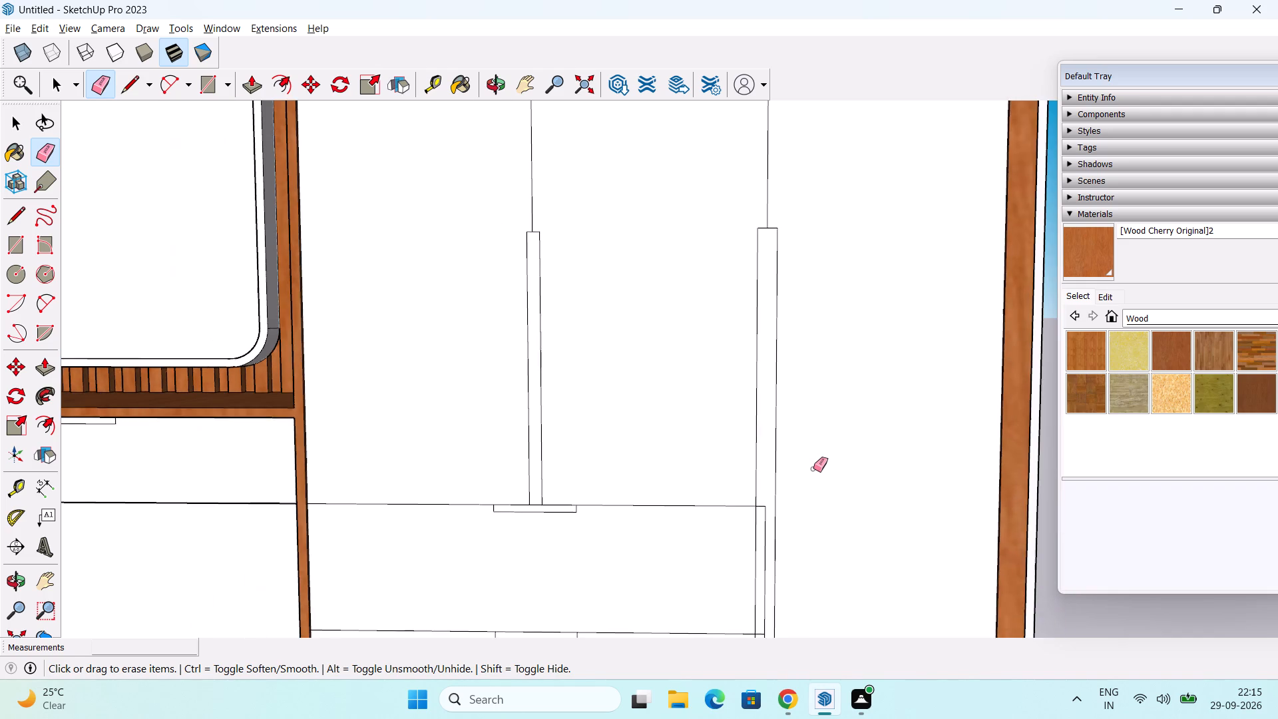
shift+middle_drag(821, 477, 783, 299)
scroll(718, 417, up, 2)
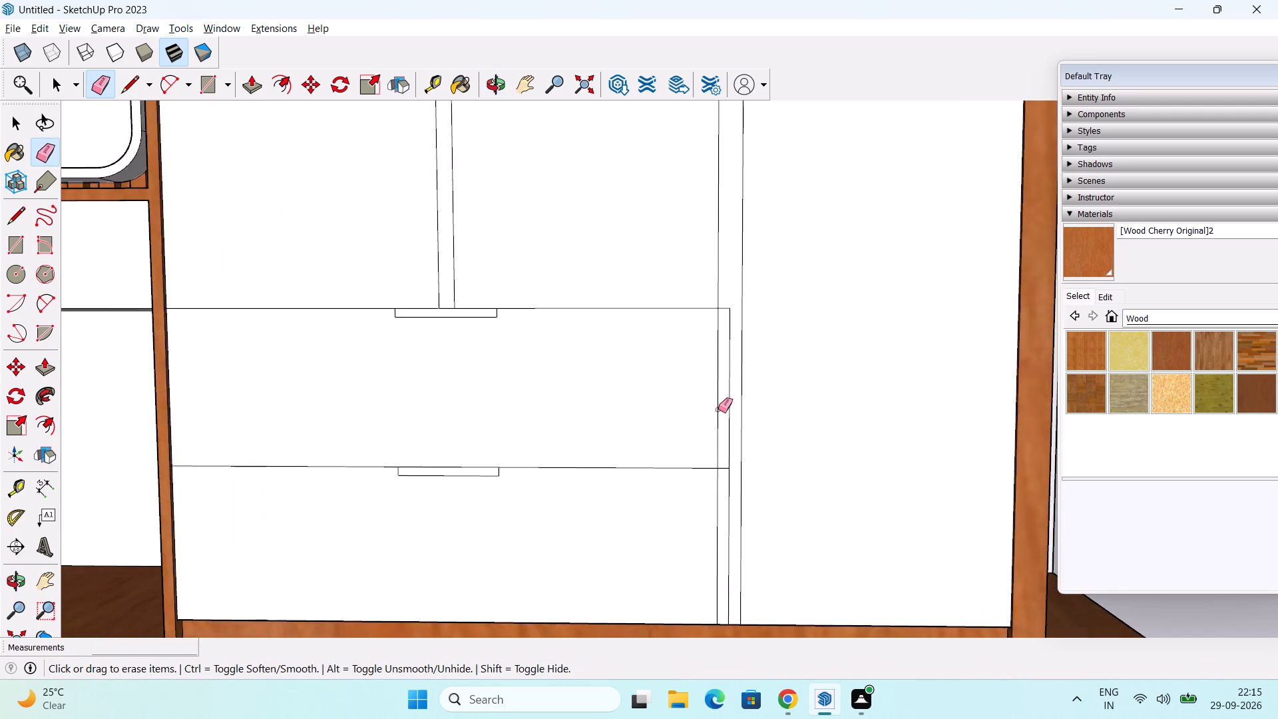
scroll(718, 409, up, 4)
drag(725, 274, 729, 278)
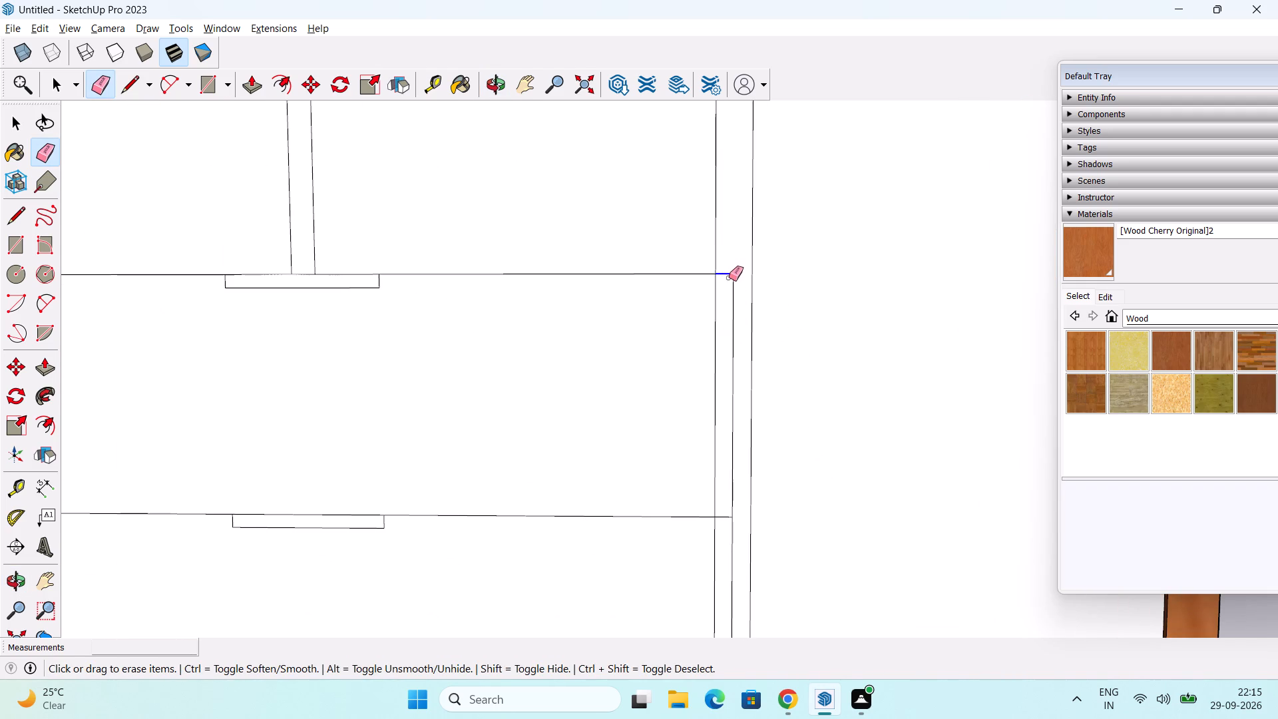
drag(729, 278, 735, 284)
shift+middle_drag(791, 455, 805, 268)
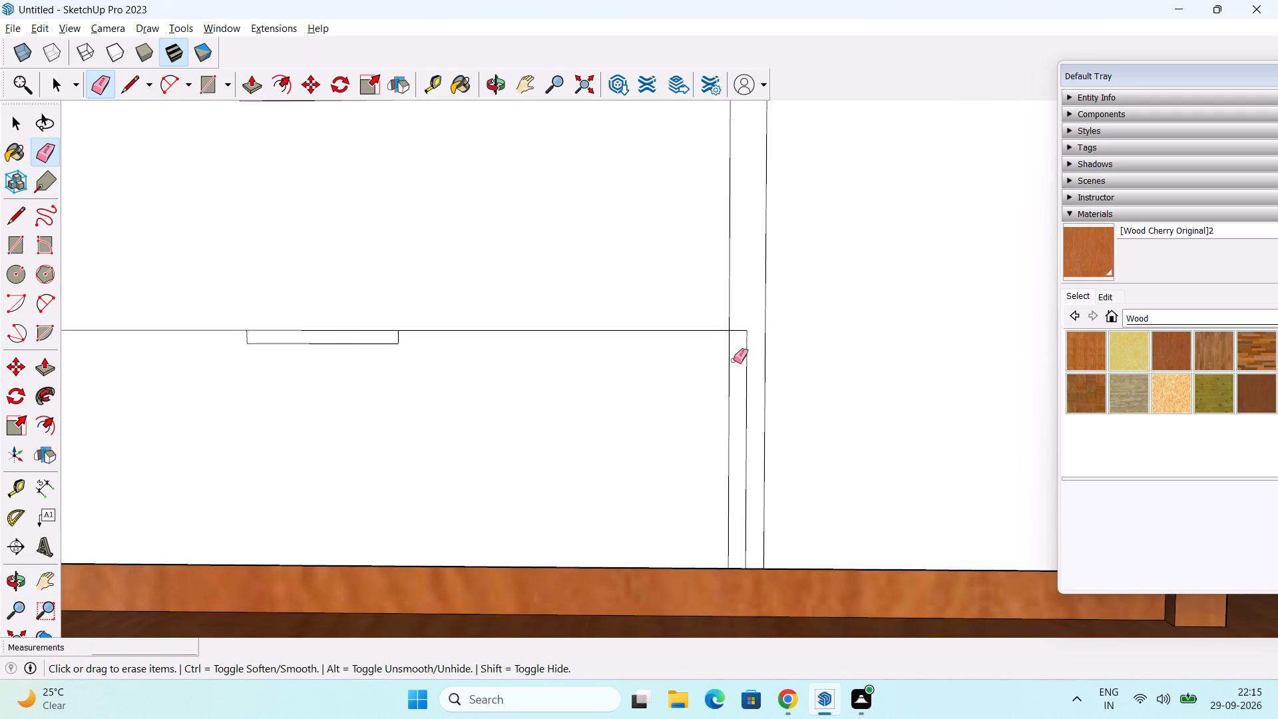
drag(738, 332, 754, 355)
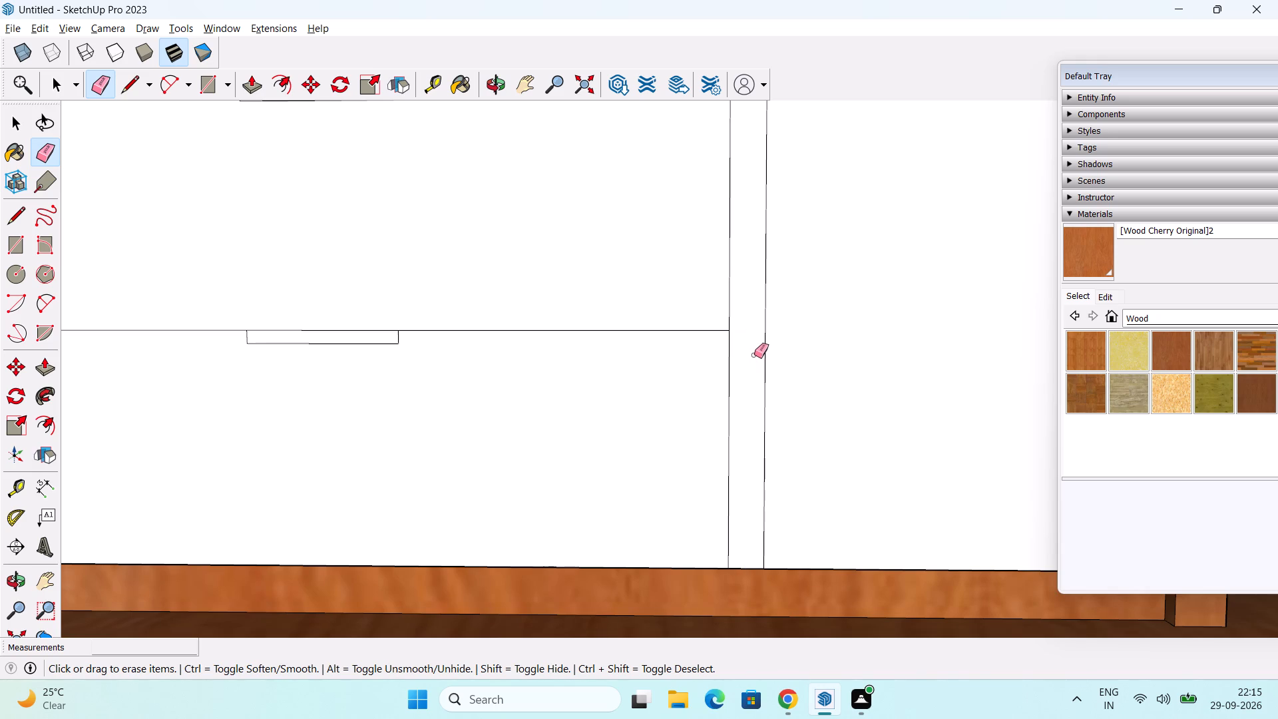
key(space)
Examine the tall door handles and drawer handle rectangles against the whole wardrobe front.
scroll(719, 335, down, 3)
scroll(197, 360, down, 4)
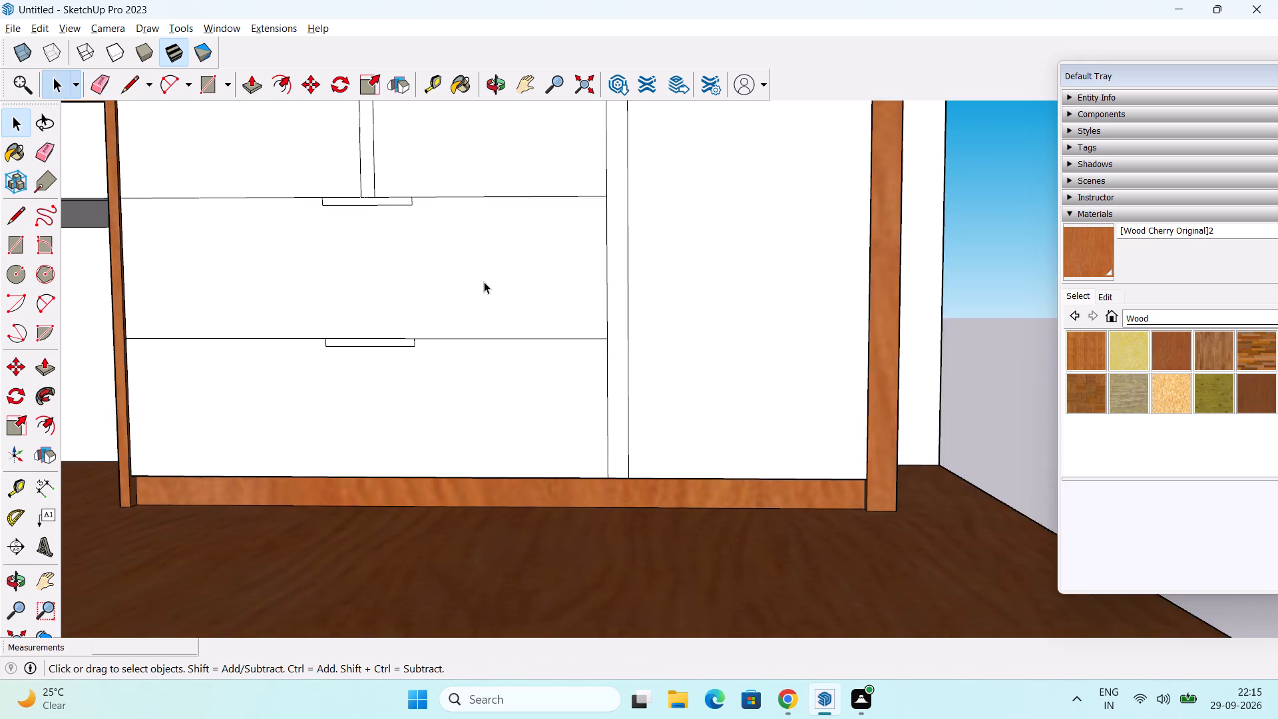
scroll(484, 282, down, 2)
scroll(420, 332, down, 4)
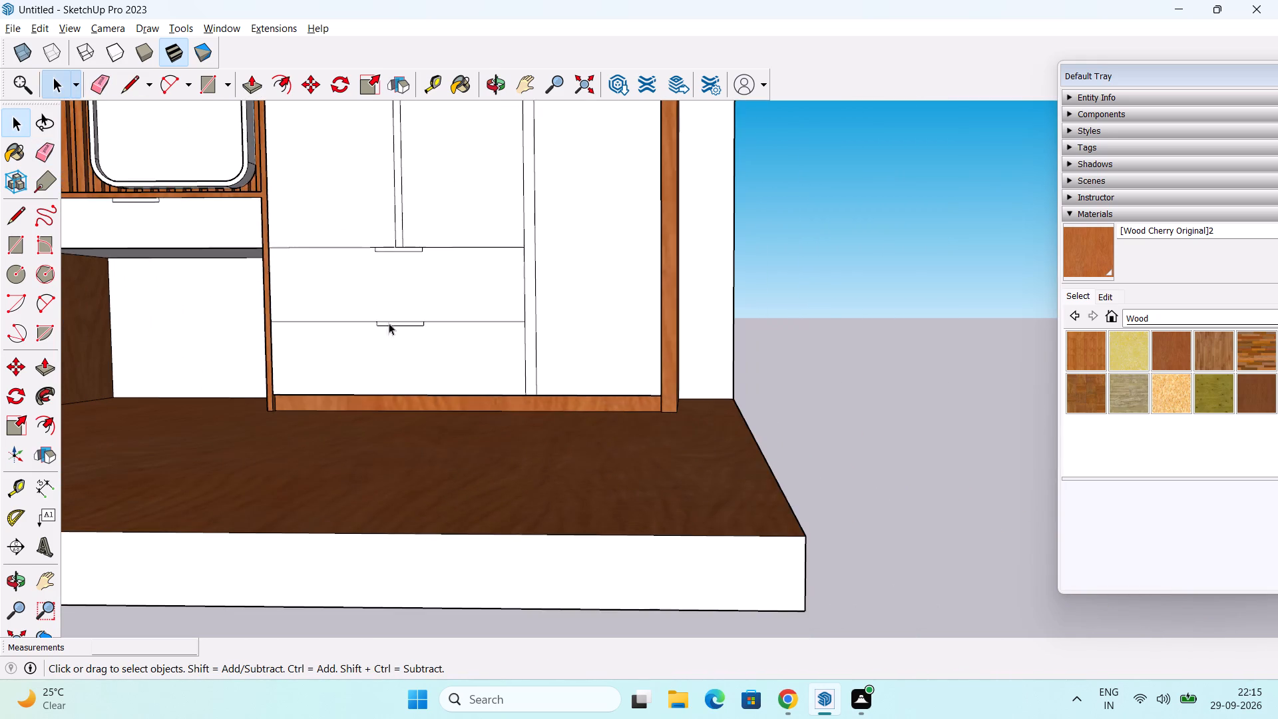
middle_drag(377, 324, 686, 311)
scroll(666, 315, down, 2)
middle_drag(665, 313, 706, 405)
scroll(672, 289, down, 2)
shift+middle_drag(668, 290, 676, 521)
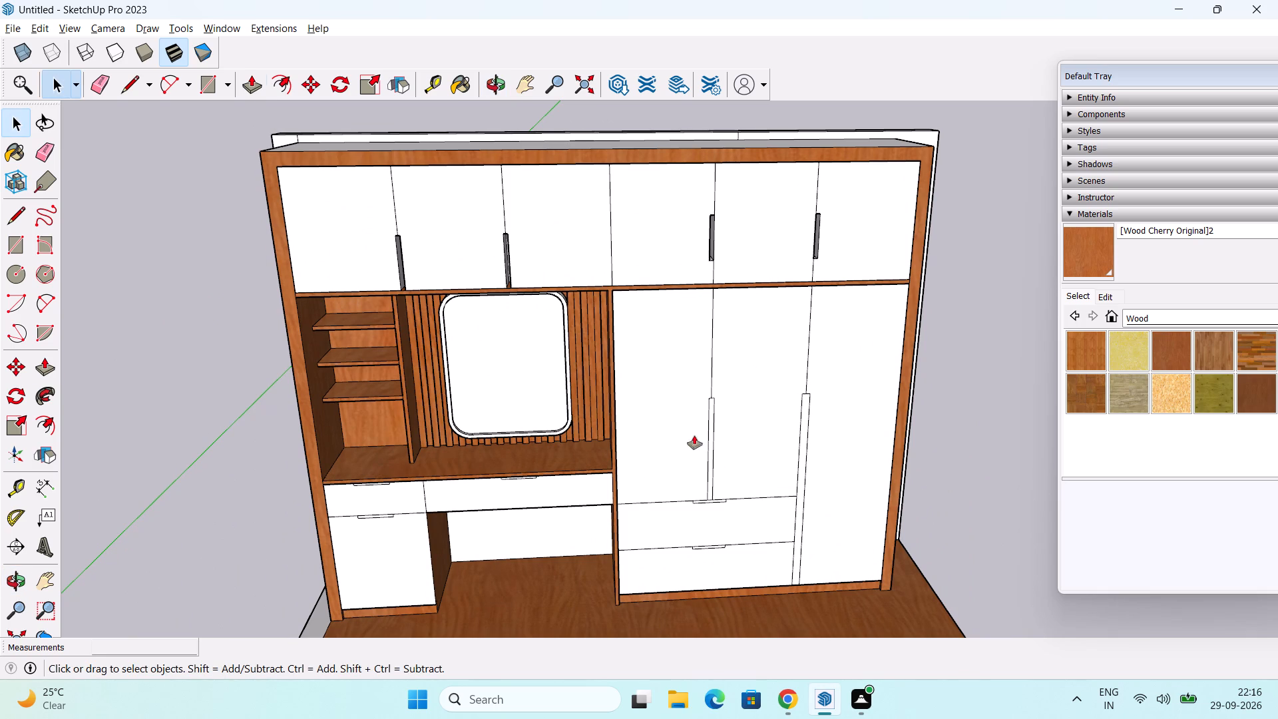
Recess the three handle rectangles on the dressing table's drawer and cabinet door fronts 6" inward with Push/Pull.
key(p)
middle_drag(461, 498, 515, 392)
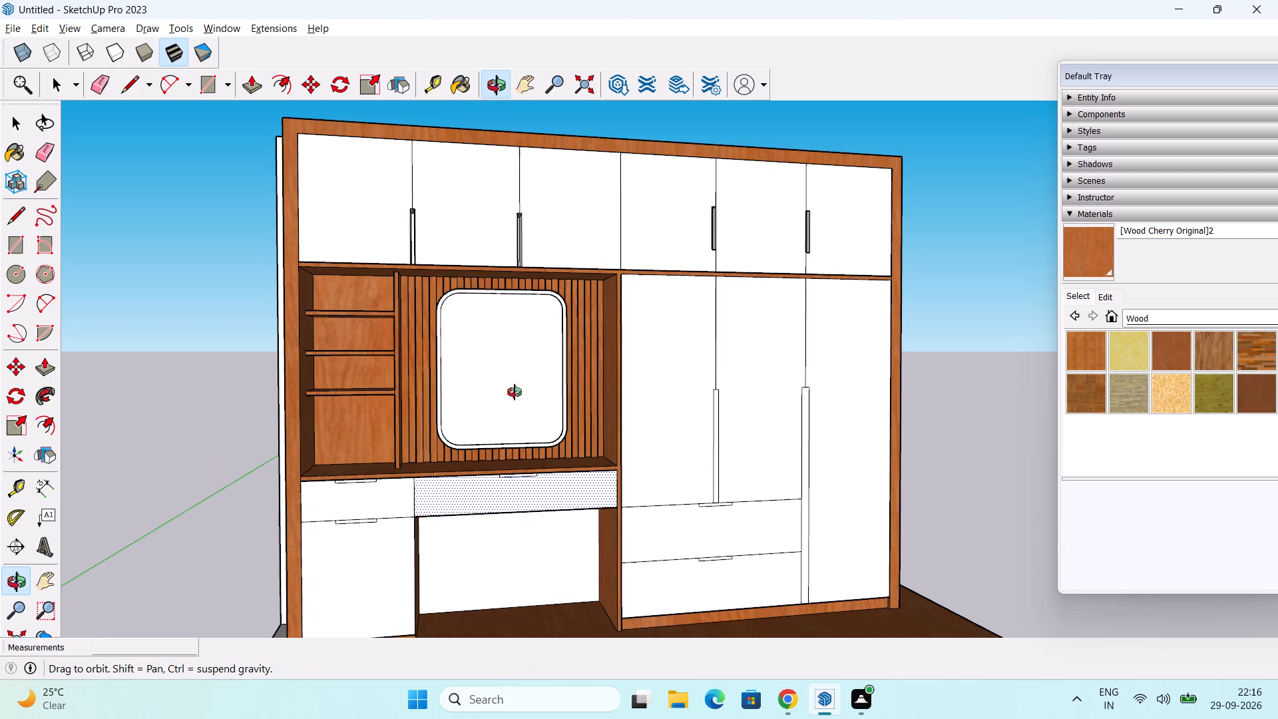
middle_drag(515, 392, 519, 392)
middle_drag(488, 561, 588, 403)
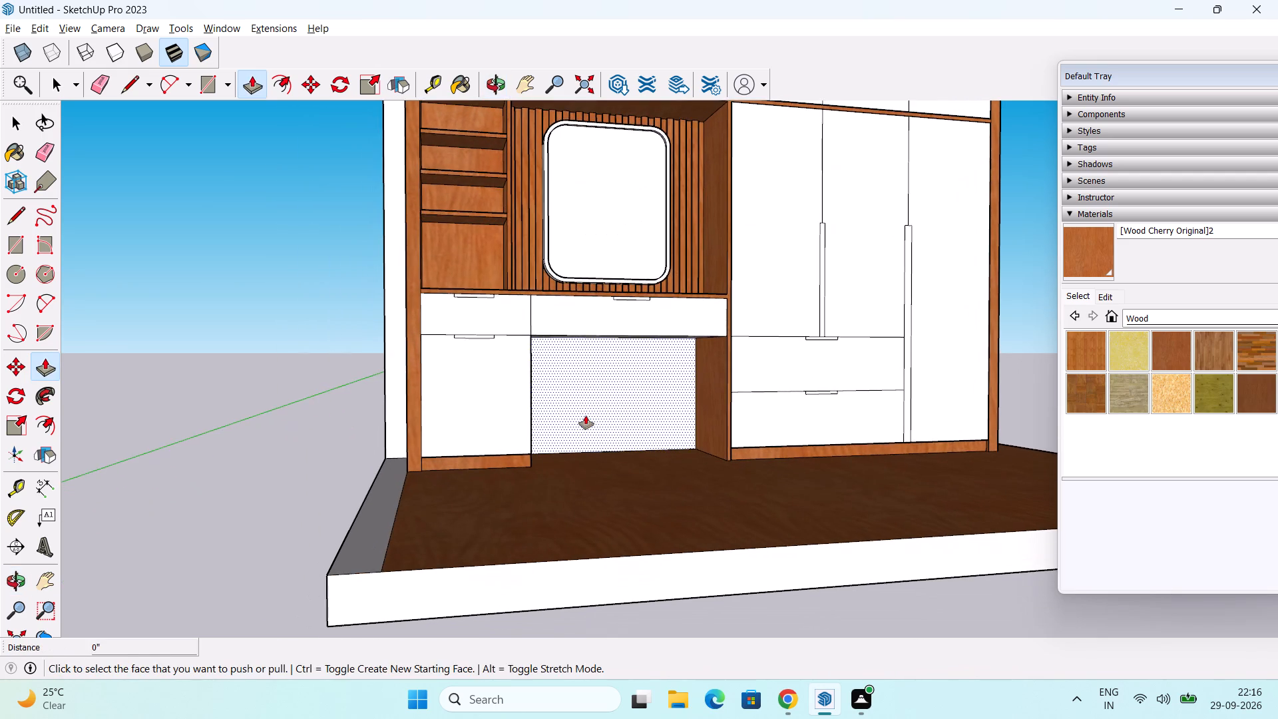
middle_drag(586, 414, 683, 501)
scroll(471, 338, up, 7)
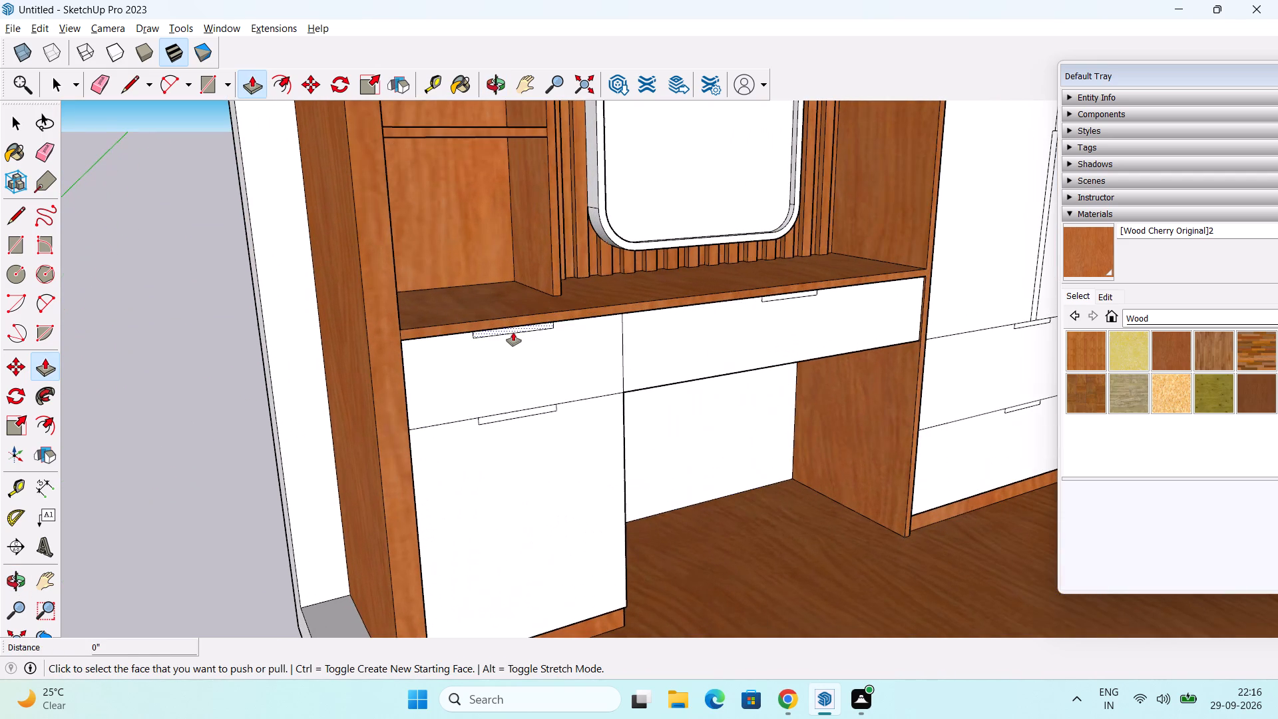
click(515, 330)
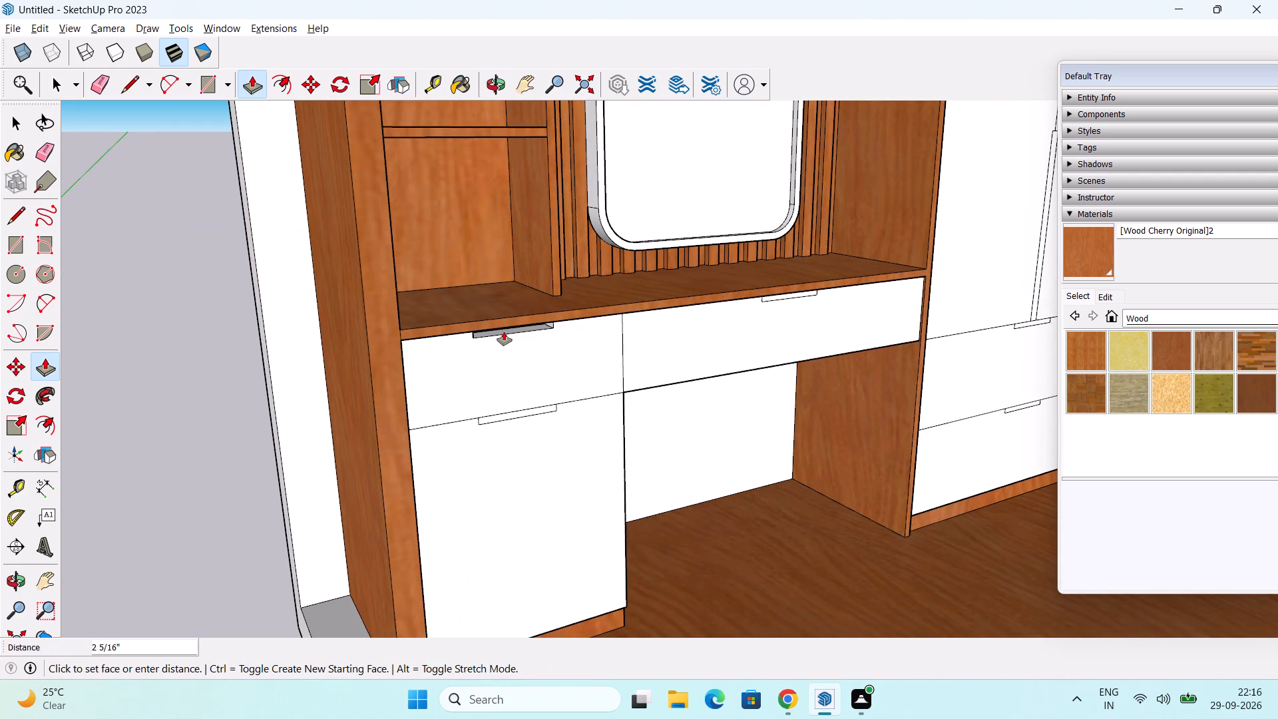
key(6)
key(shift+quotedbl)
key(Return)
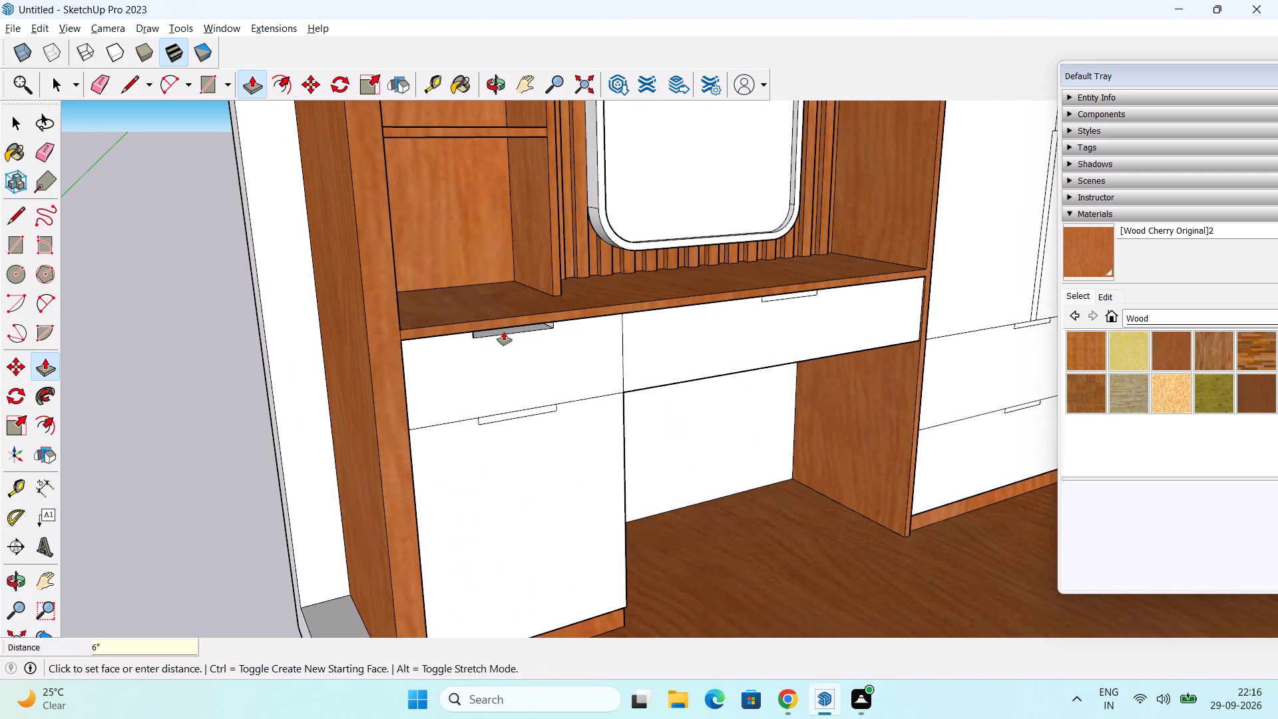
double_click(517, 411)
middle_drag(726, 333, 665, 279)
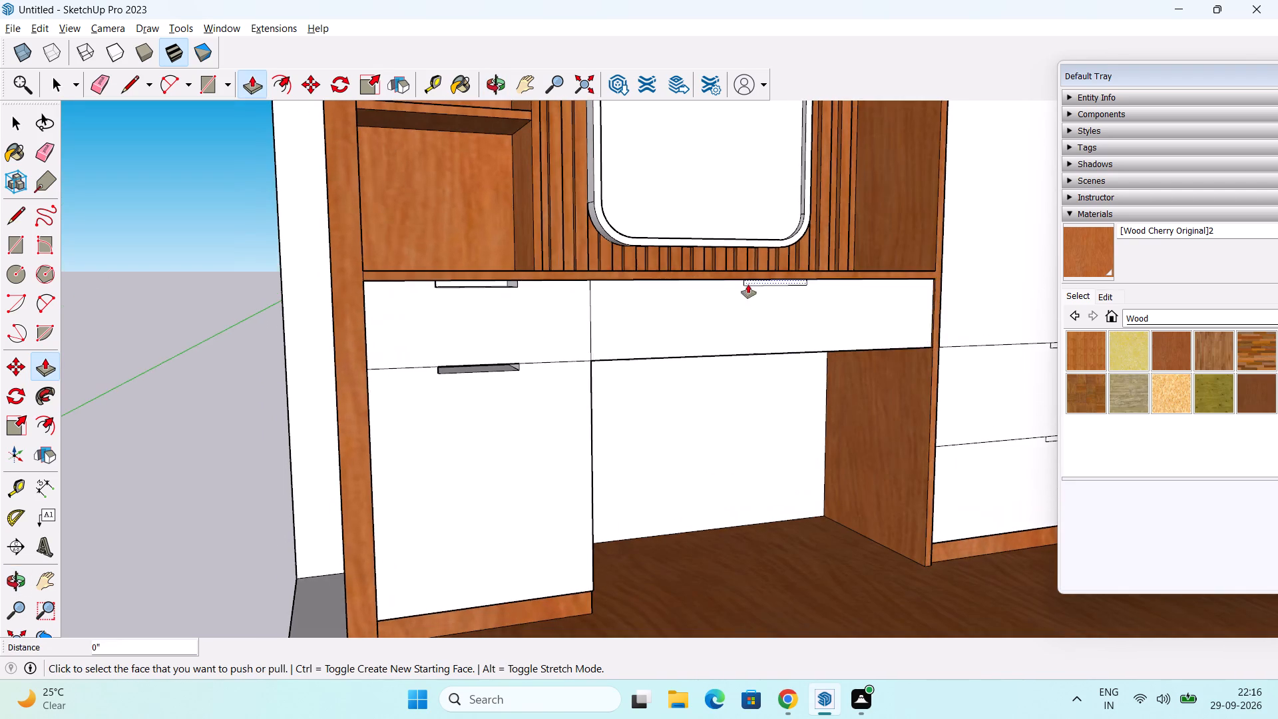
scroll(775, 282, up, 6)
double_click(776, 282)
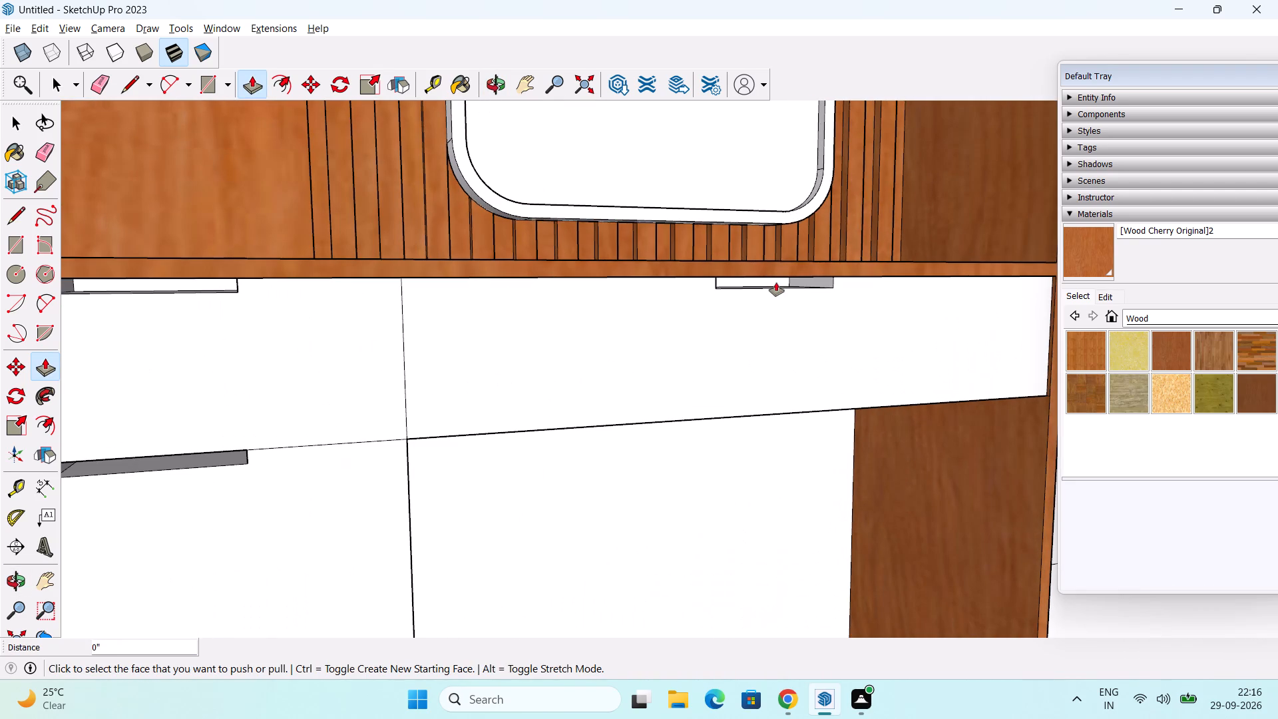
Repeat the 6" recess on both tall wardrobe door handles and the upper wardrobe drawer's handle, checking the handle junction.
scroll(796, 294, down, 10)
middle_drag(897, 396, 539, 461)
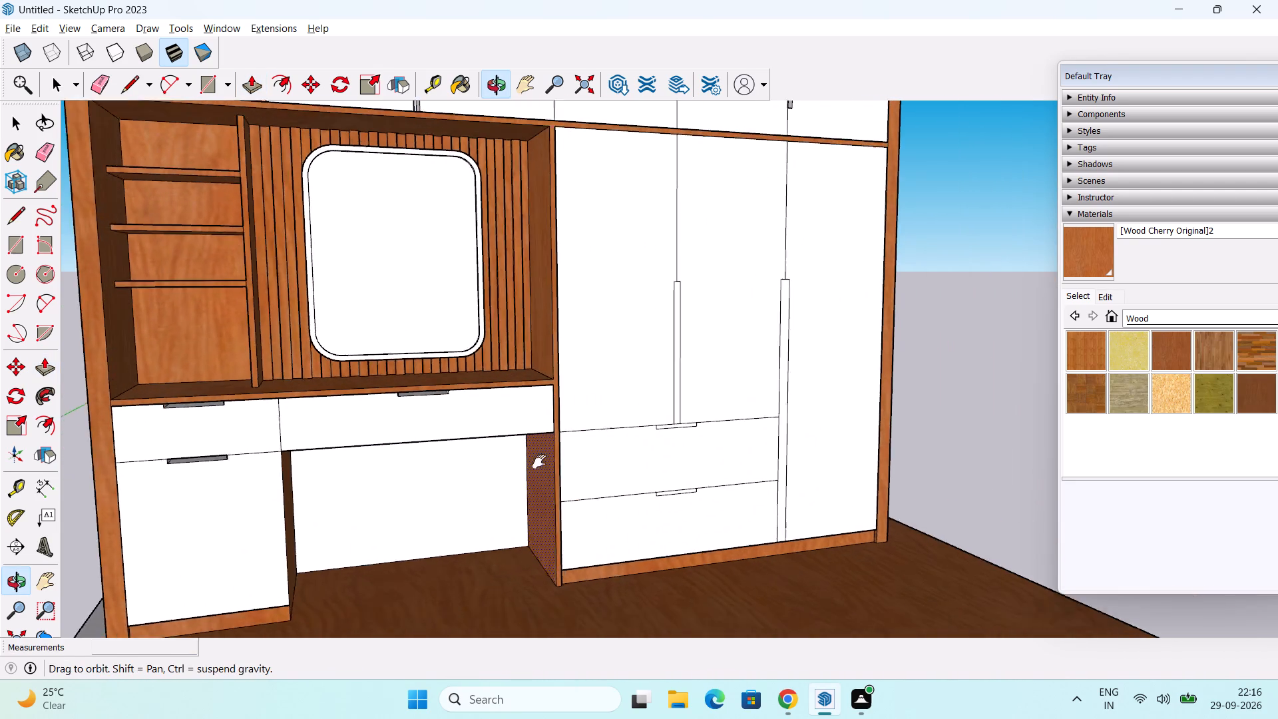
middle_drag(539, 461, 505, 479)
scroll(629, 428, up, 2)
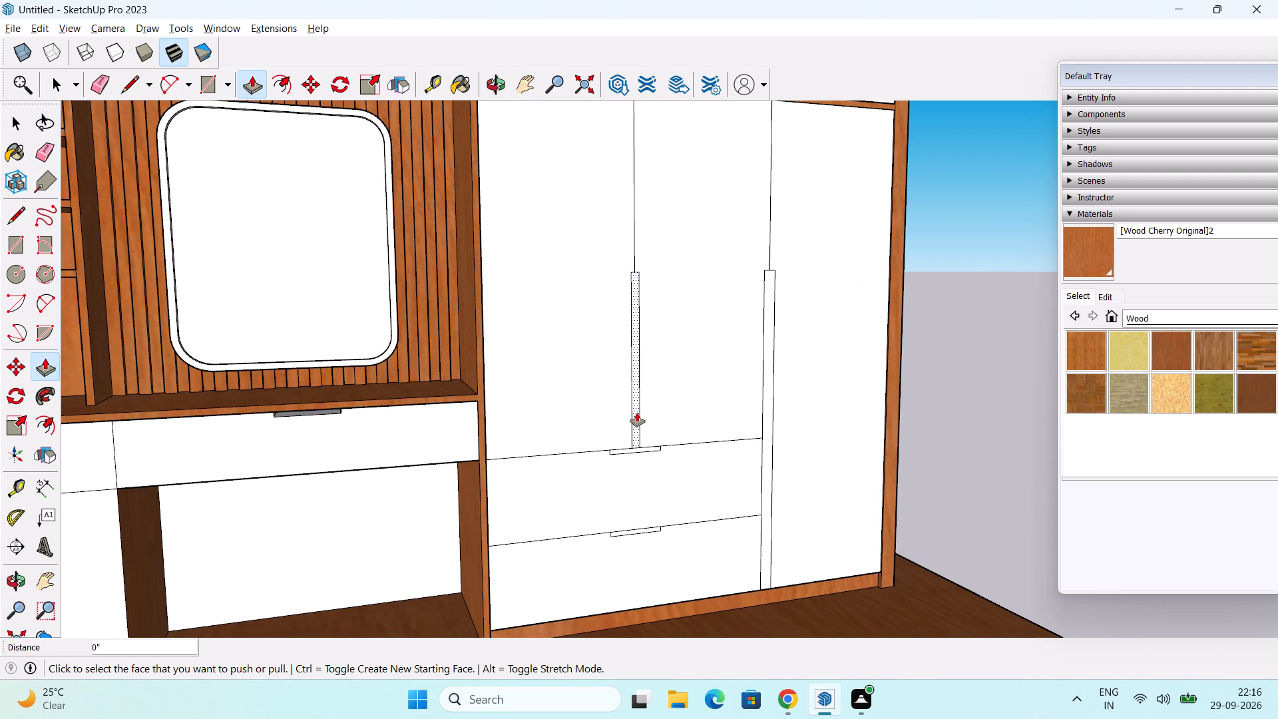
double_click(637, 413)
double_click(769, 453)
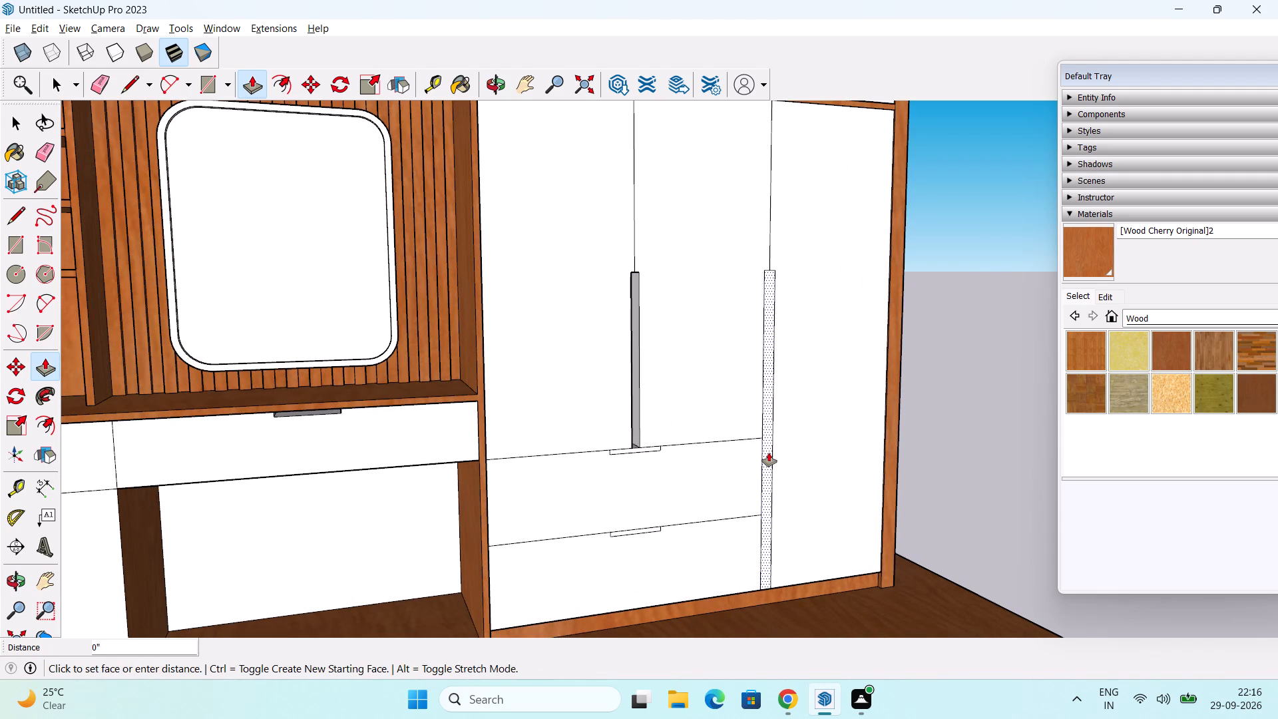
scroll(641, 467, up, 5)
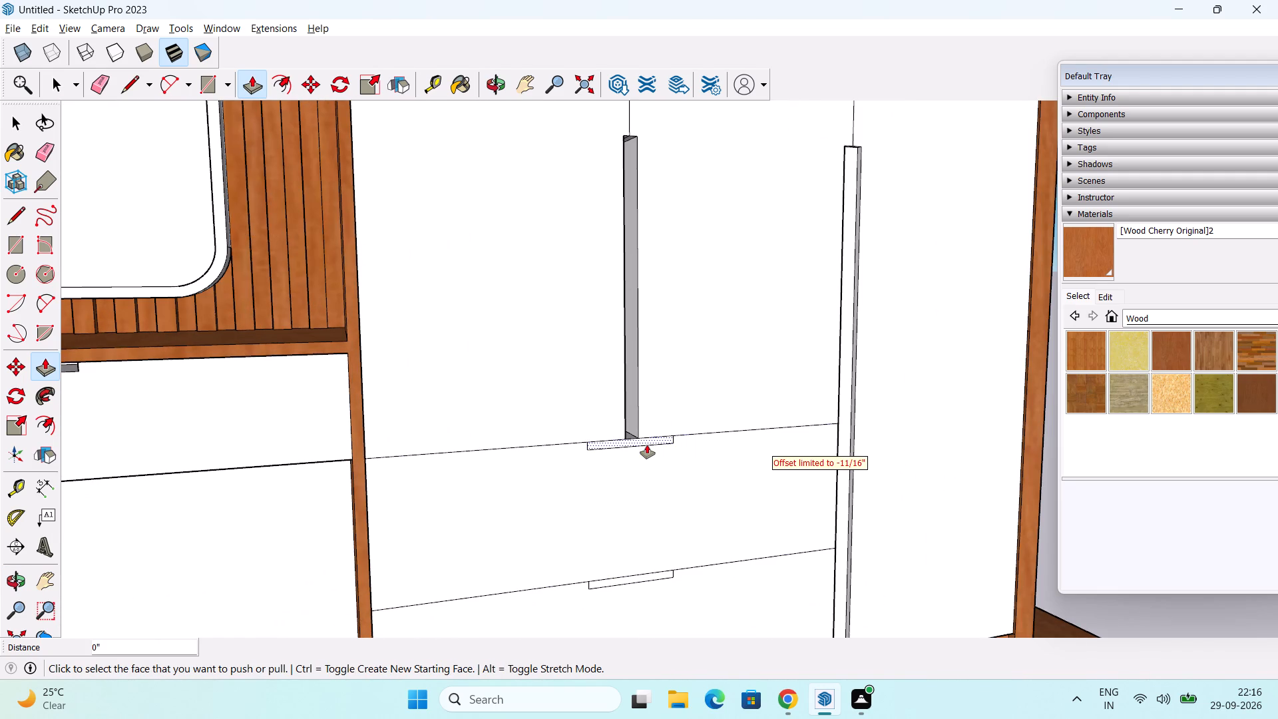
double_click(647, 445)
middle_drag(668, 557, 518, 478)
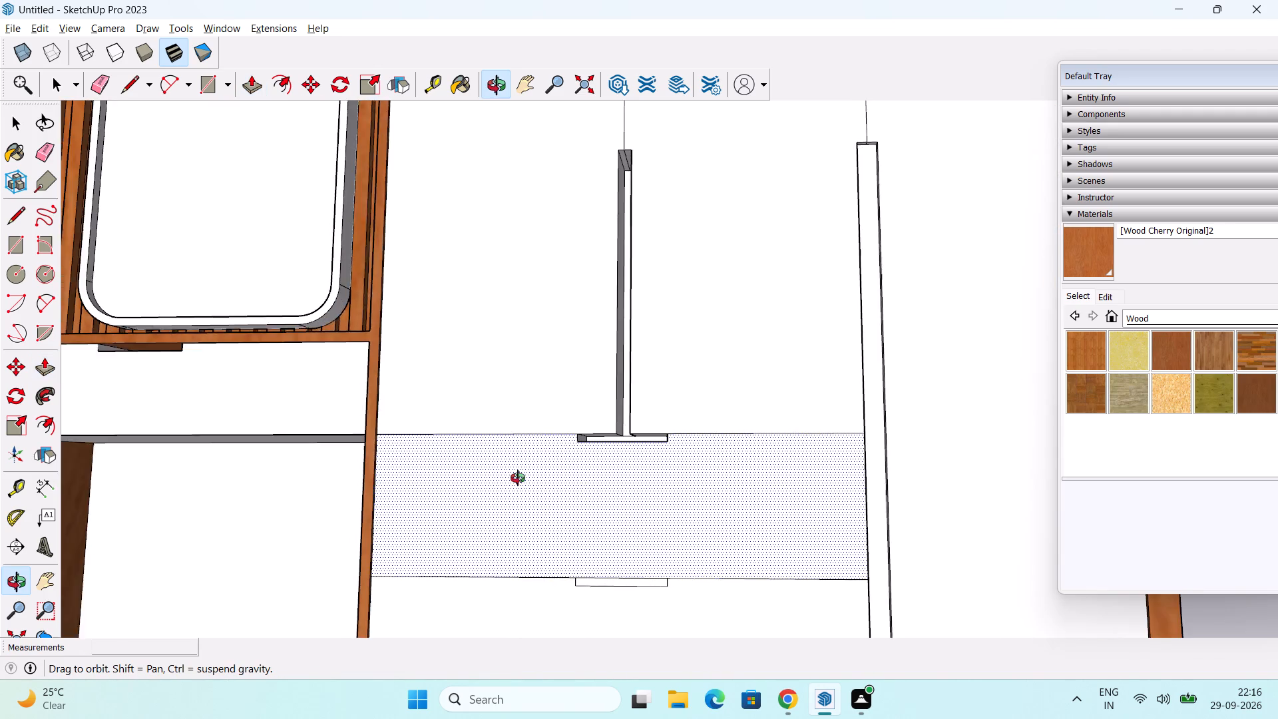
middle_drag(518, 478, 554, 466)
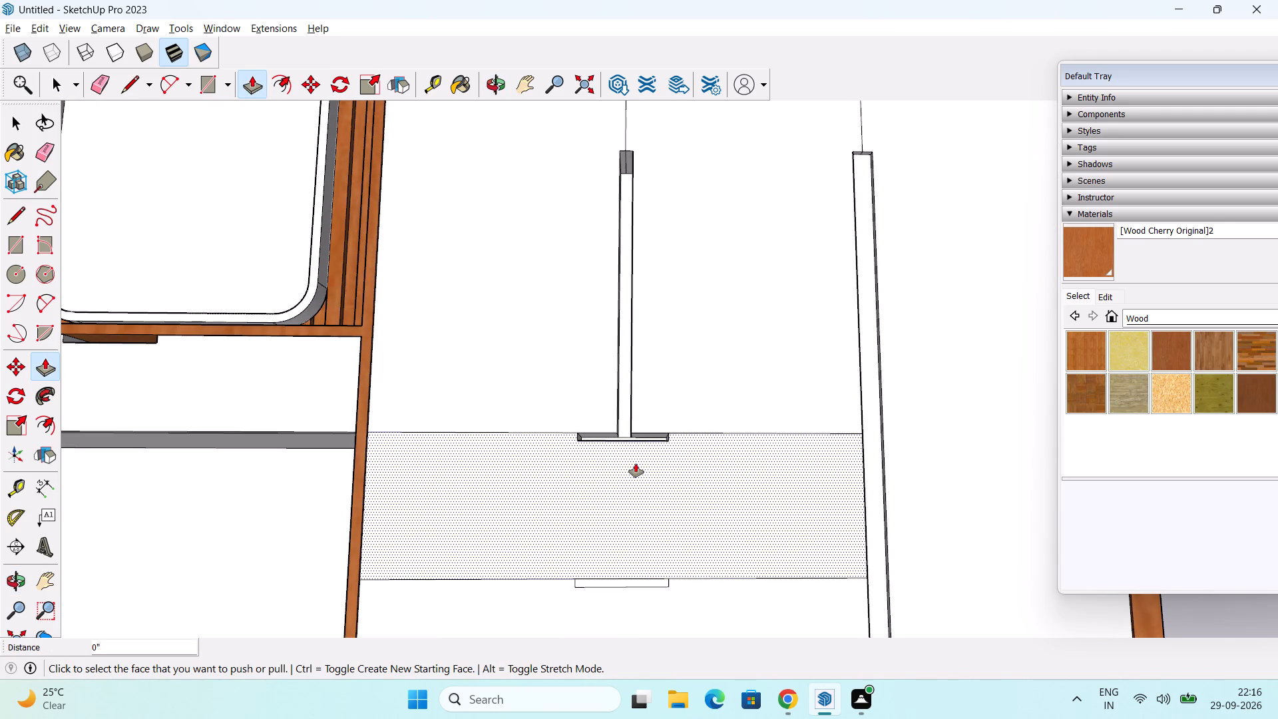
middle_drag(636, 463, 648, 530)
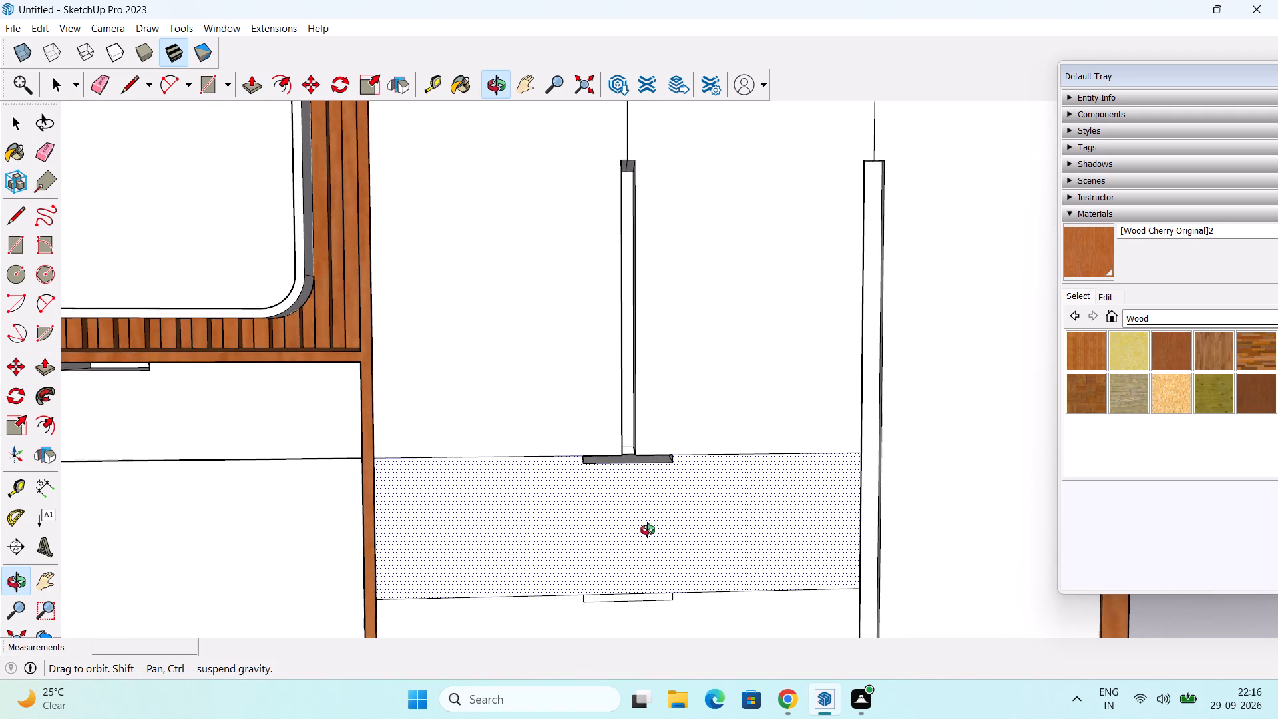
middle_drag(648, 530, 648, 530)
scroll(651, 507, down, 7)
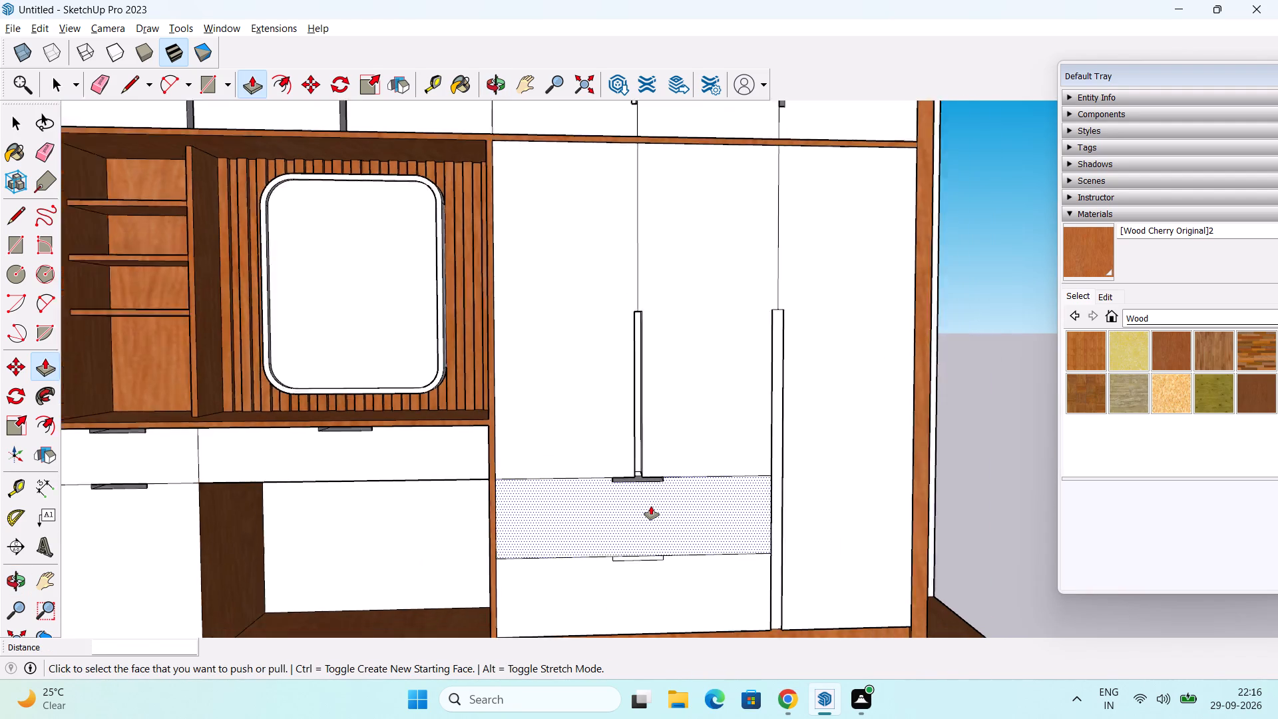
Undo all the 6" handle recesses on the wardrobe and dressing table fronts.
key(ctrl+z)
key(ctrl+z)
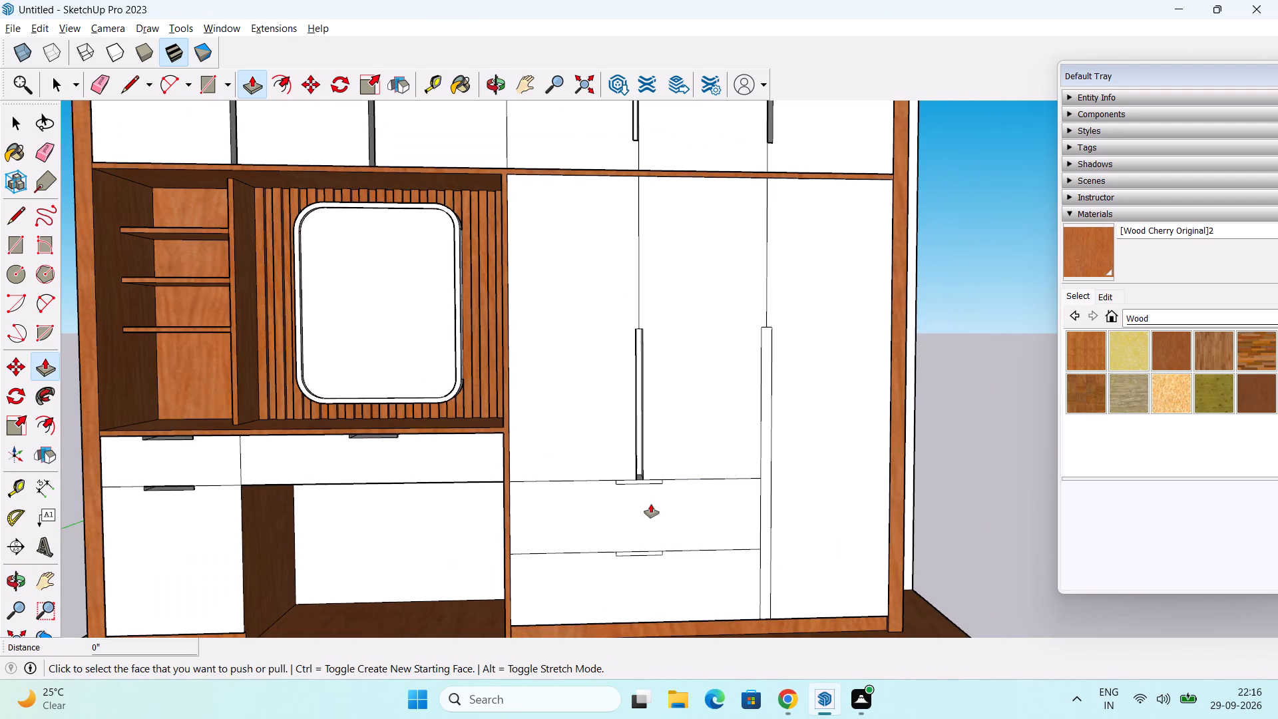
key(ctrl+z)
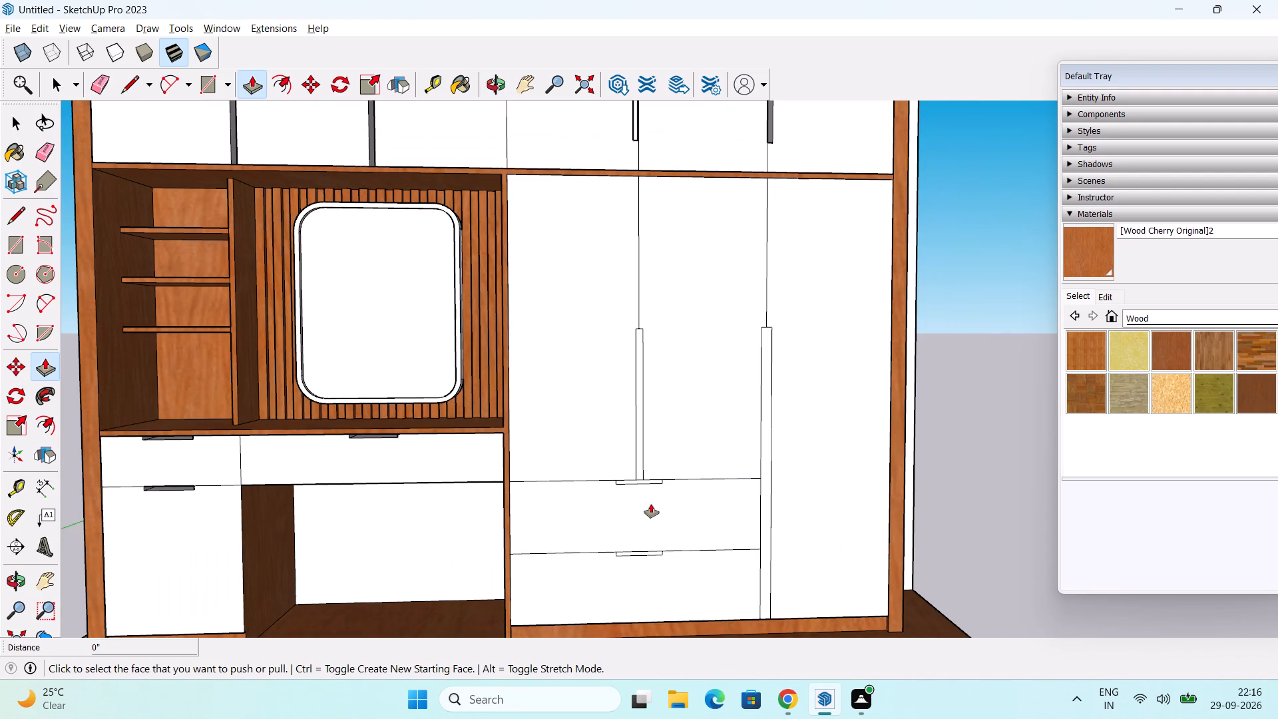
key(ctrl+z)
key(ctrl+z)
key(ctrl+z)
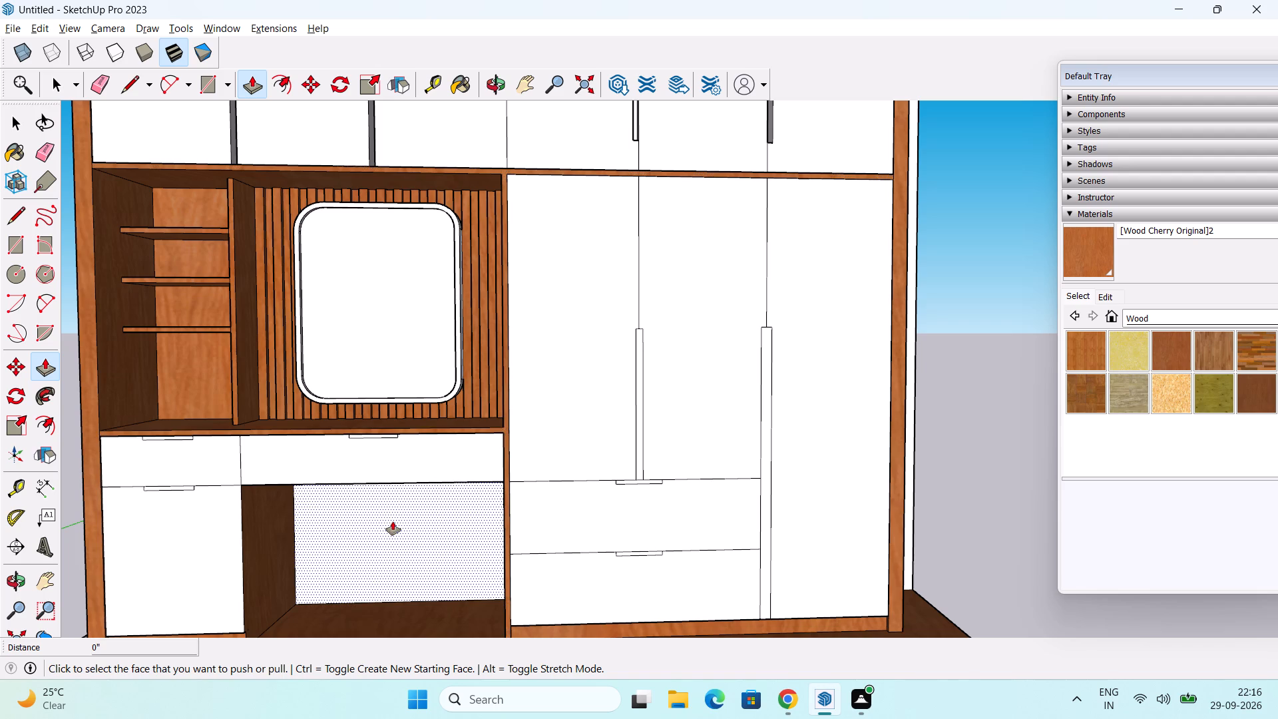
Recess the handle rectangles of the dressing table's small drawer and the cabinet door below it 3" inward.
shift+middle_drag(401, 508, 864, 446)
middle_drag(855, 444, 899, 559)
scroll(728, 434, up, 2)
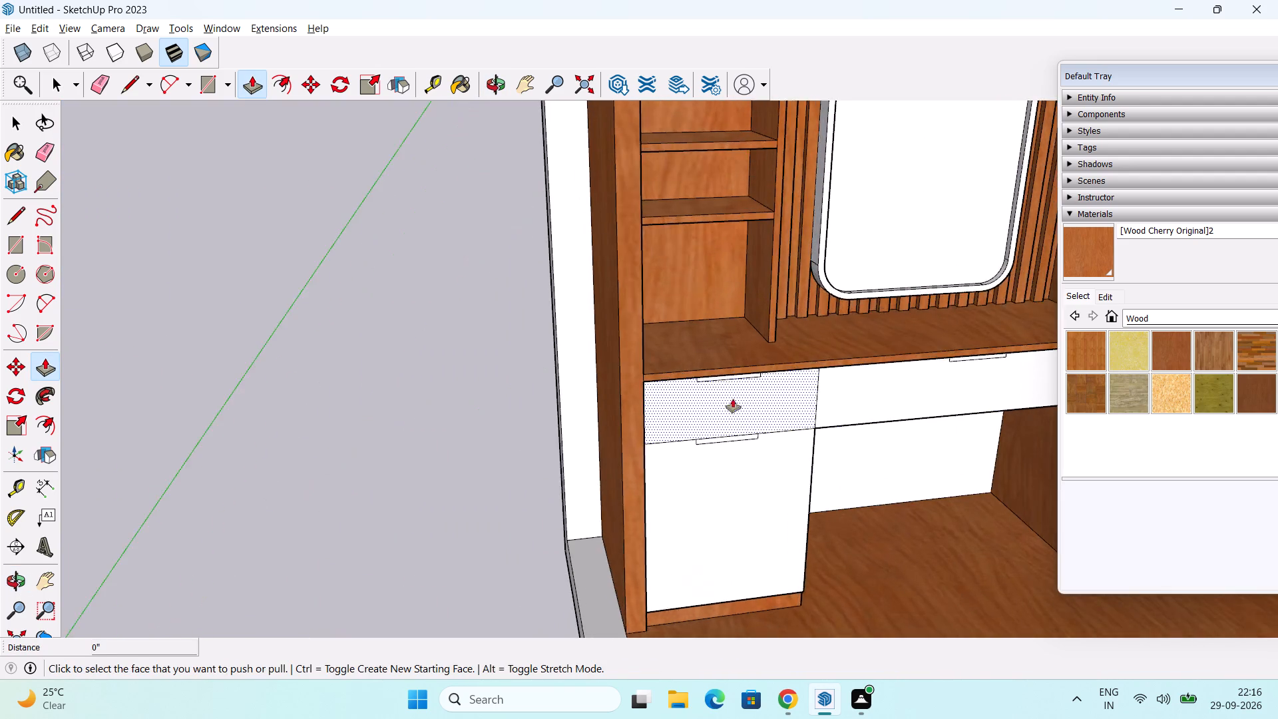
scroll(733, 399, up, 8)
click(724, 373)
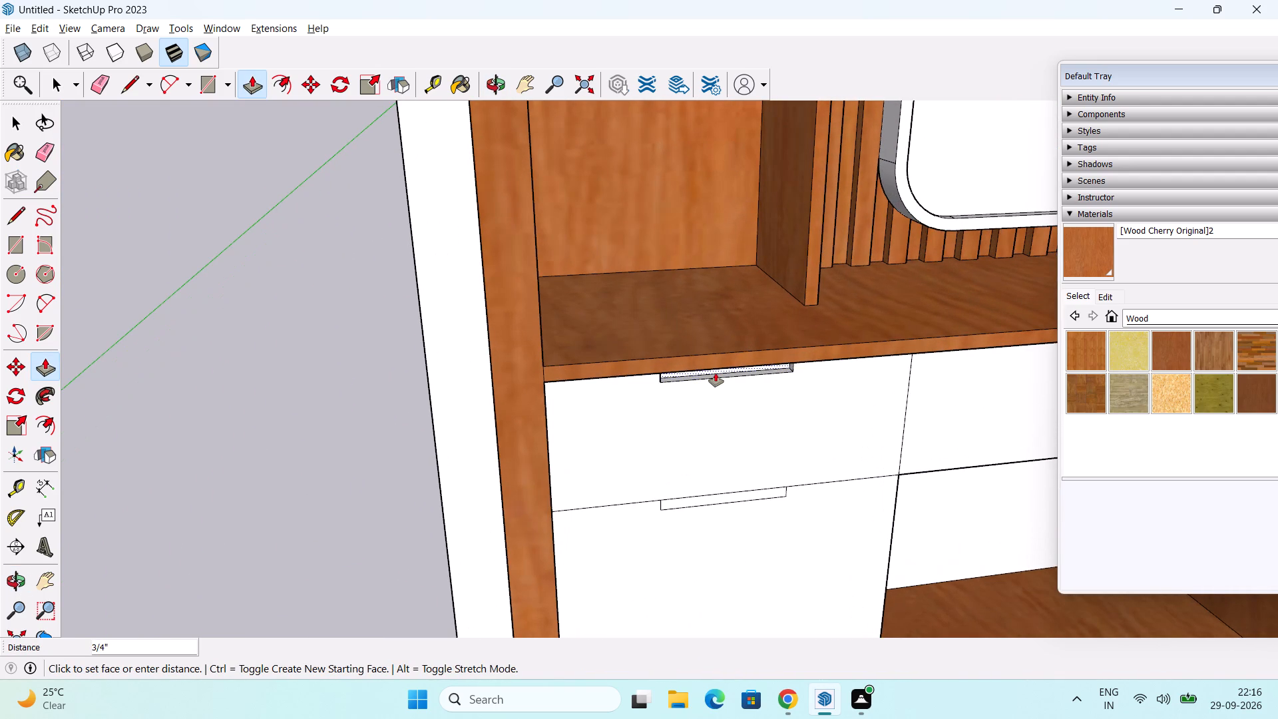
key(3)
key(shift+quotedbl)
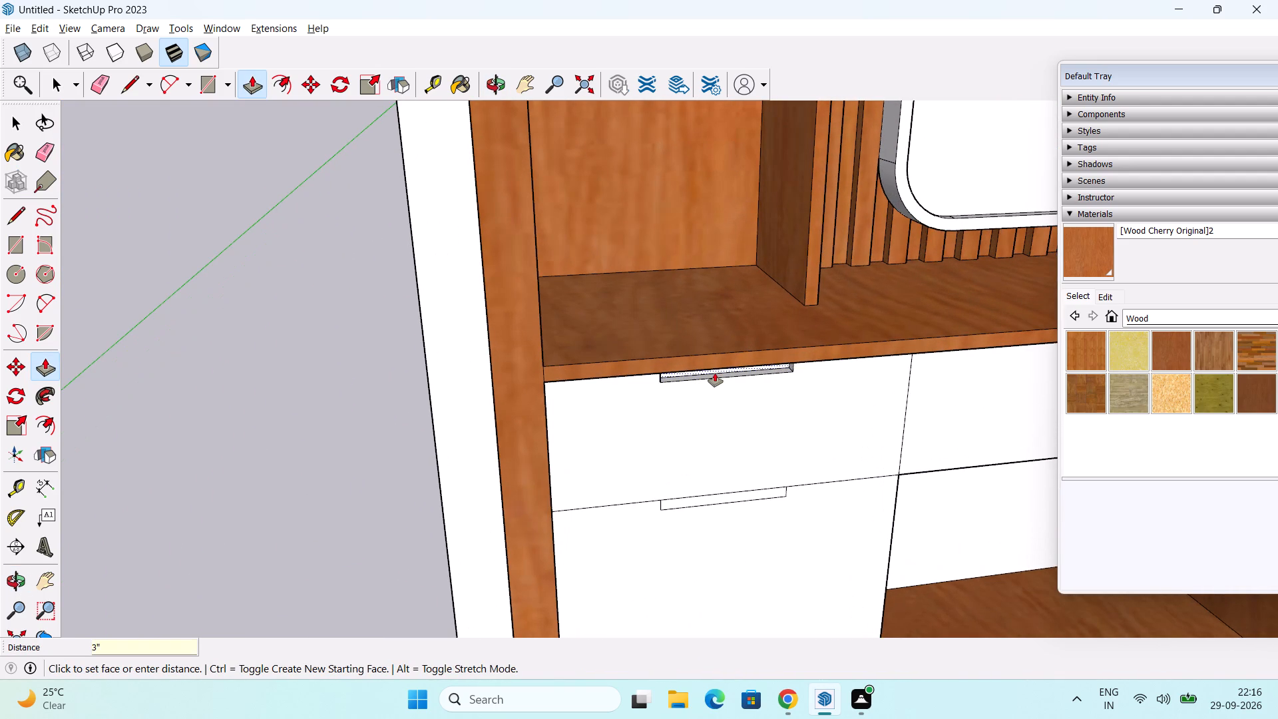
key(Return)
scroll(720, 403, down, 1)
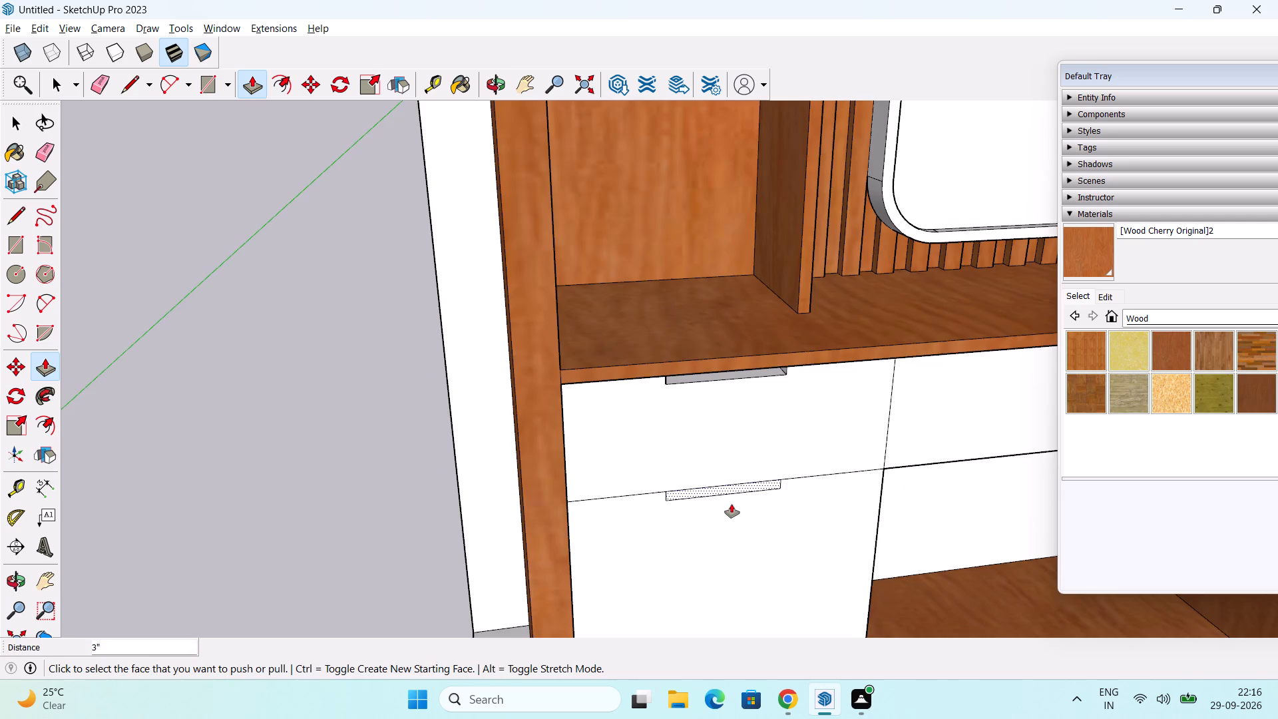
middle_drag(732, 503, 600, 411)
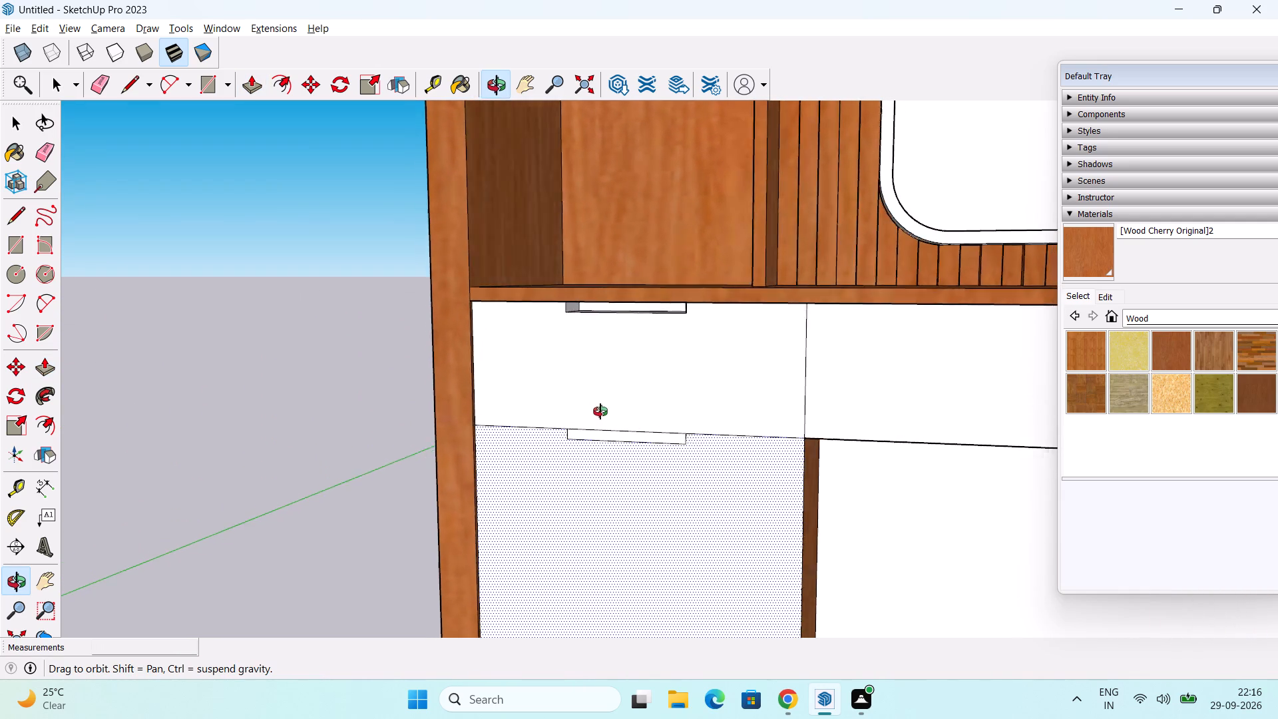
middle_drag(600, 411, 671, 415)
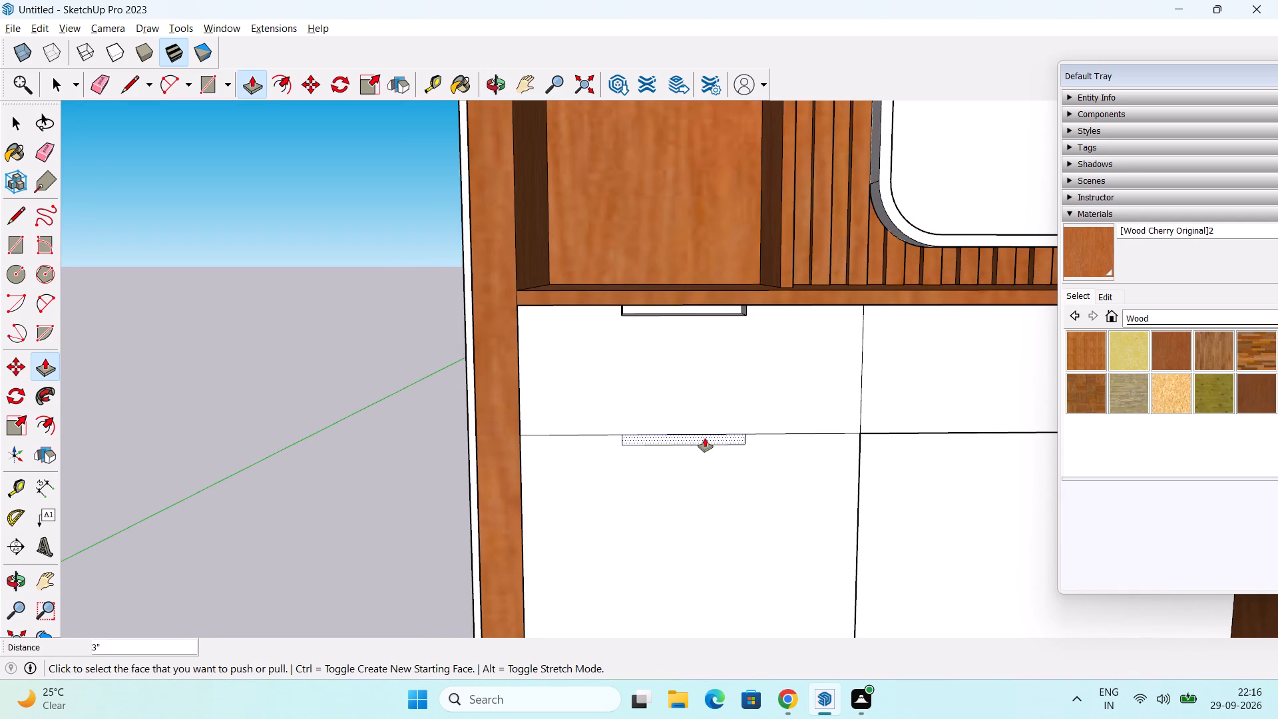
double_click(705, 438)
Repeat the 3" recess on the handle rectangle of the wide drawer below the mirror.
scroll(715, 416, down, 6)
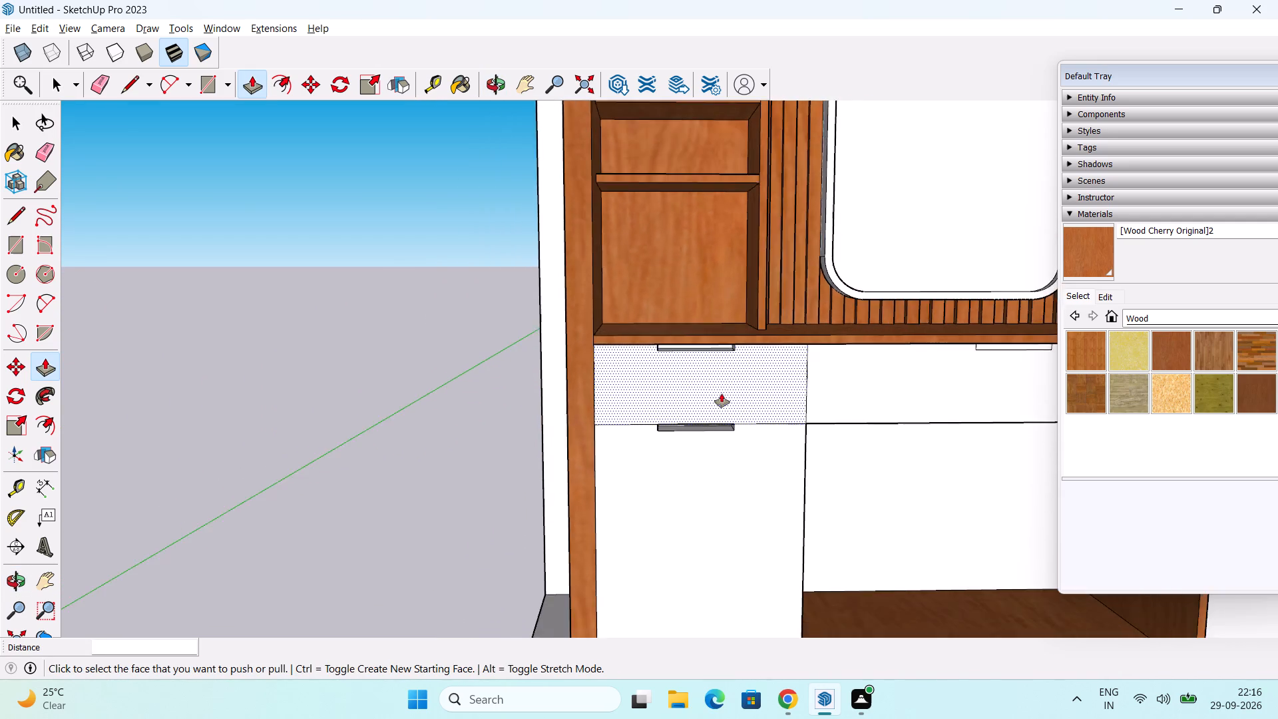
scroll(722, 393, down, 3)
middle_drag(806, 445, 527, 468)
scroll(612, 413, up, 6)
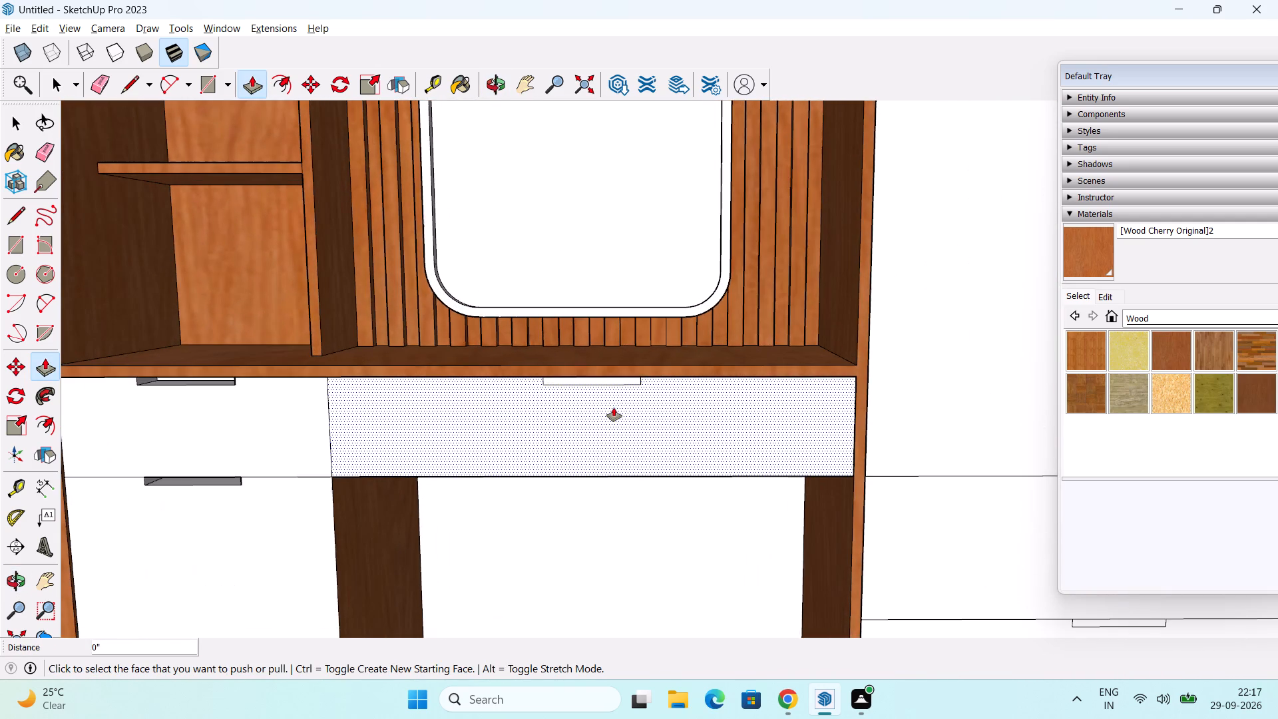
middle_drag(608, 415, 643, 316)
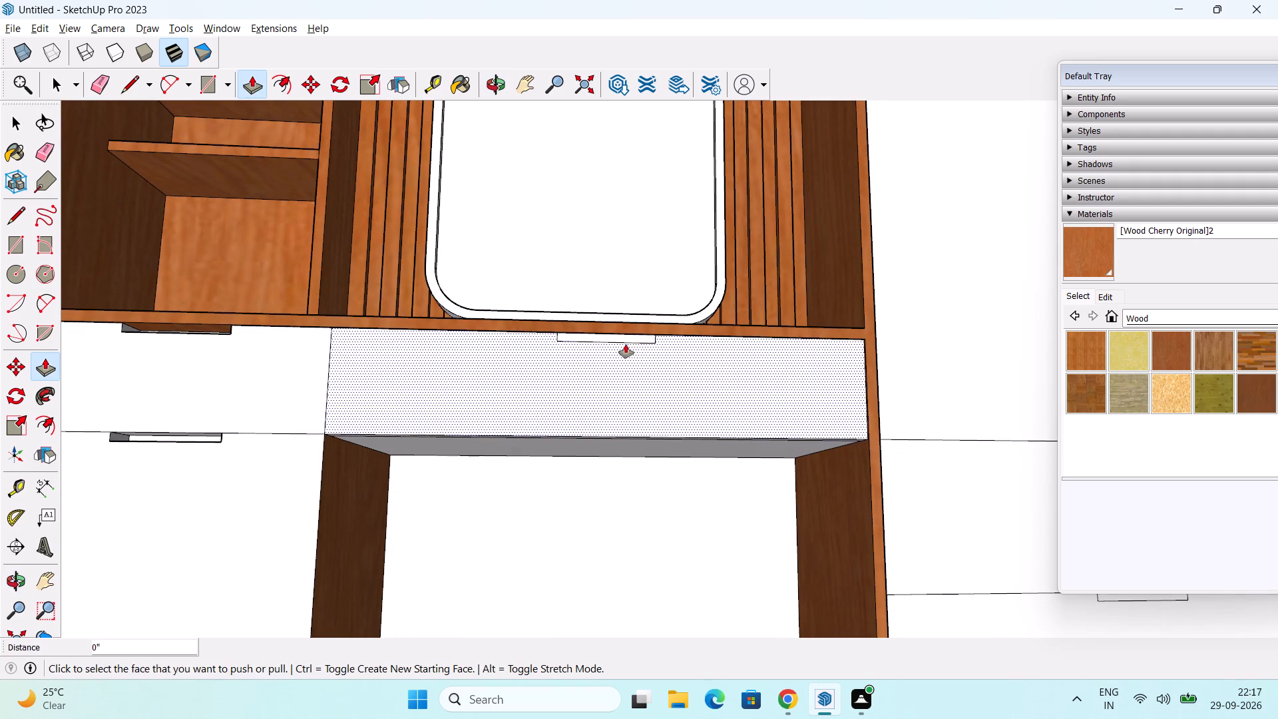
double_click(626, 340)
scroll(642, 336, down, 5)
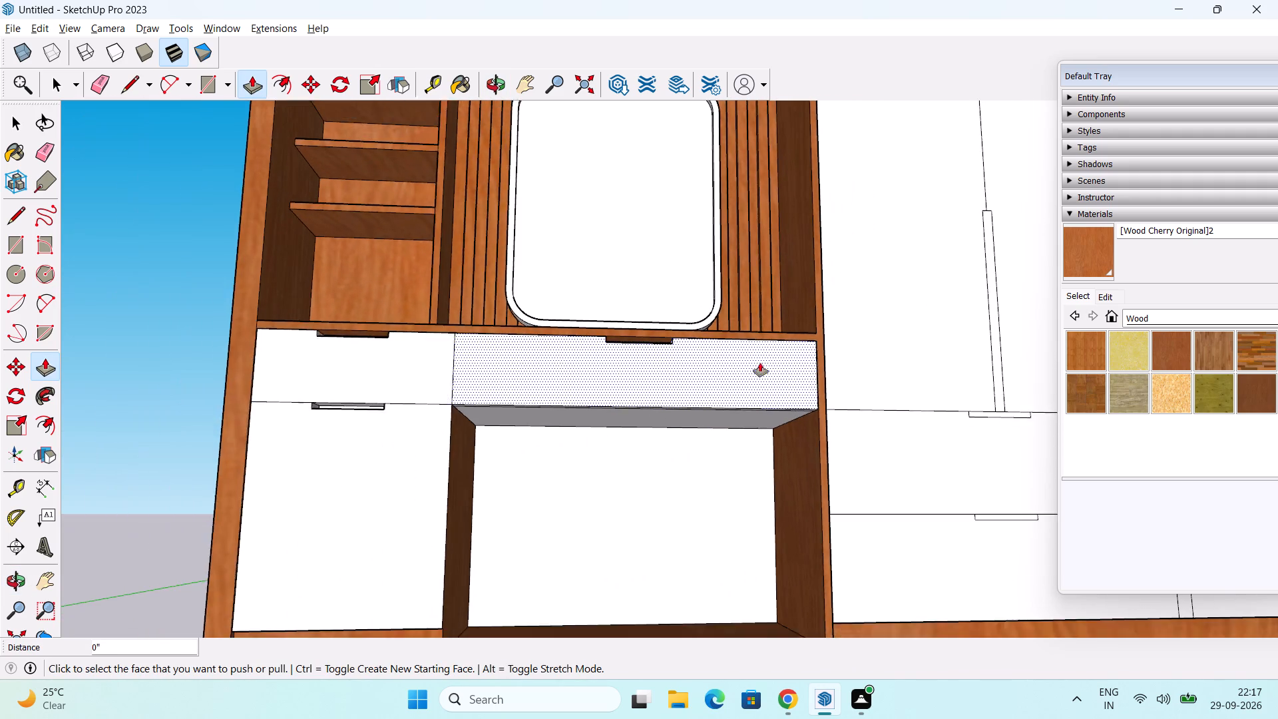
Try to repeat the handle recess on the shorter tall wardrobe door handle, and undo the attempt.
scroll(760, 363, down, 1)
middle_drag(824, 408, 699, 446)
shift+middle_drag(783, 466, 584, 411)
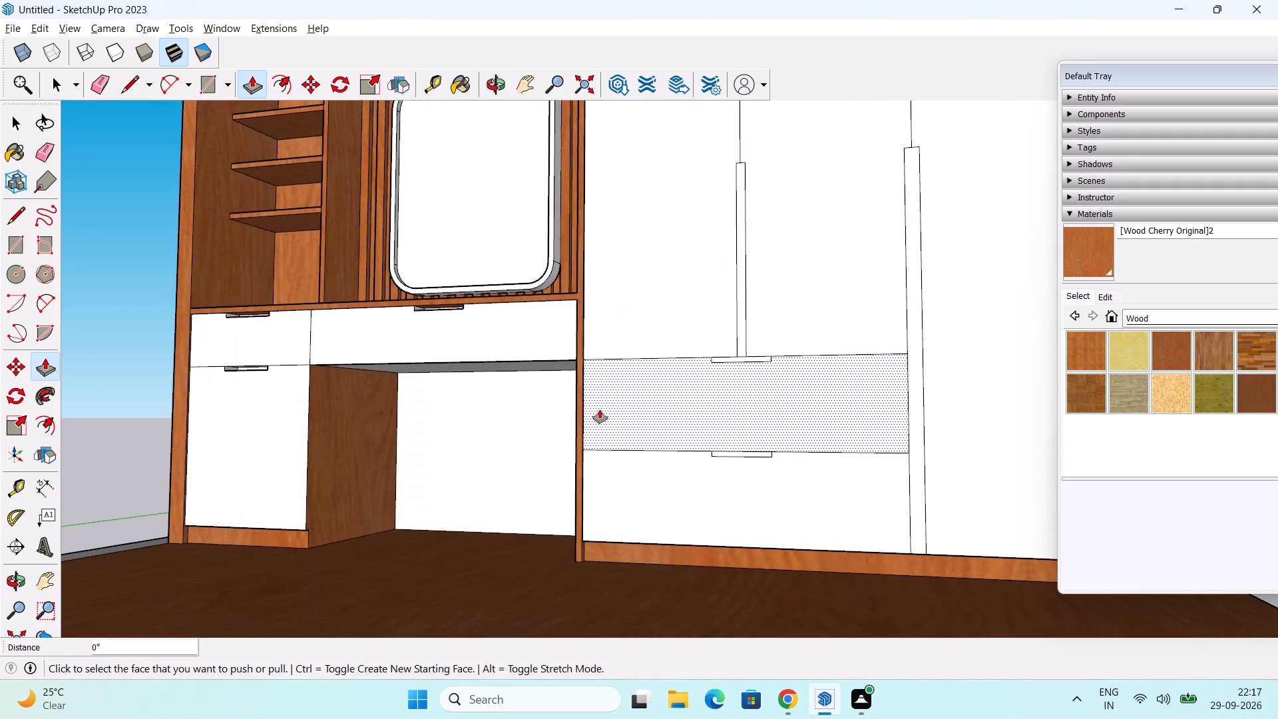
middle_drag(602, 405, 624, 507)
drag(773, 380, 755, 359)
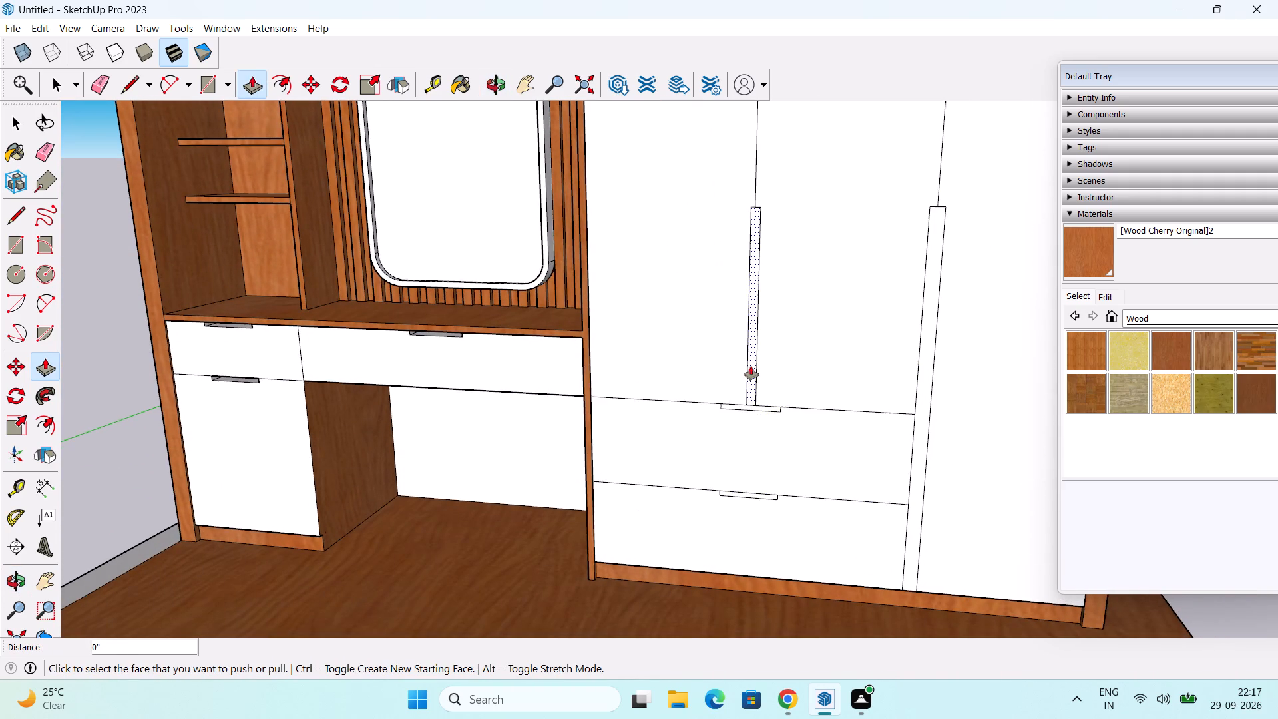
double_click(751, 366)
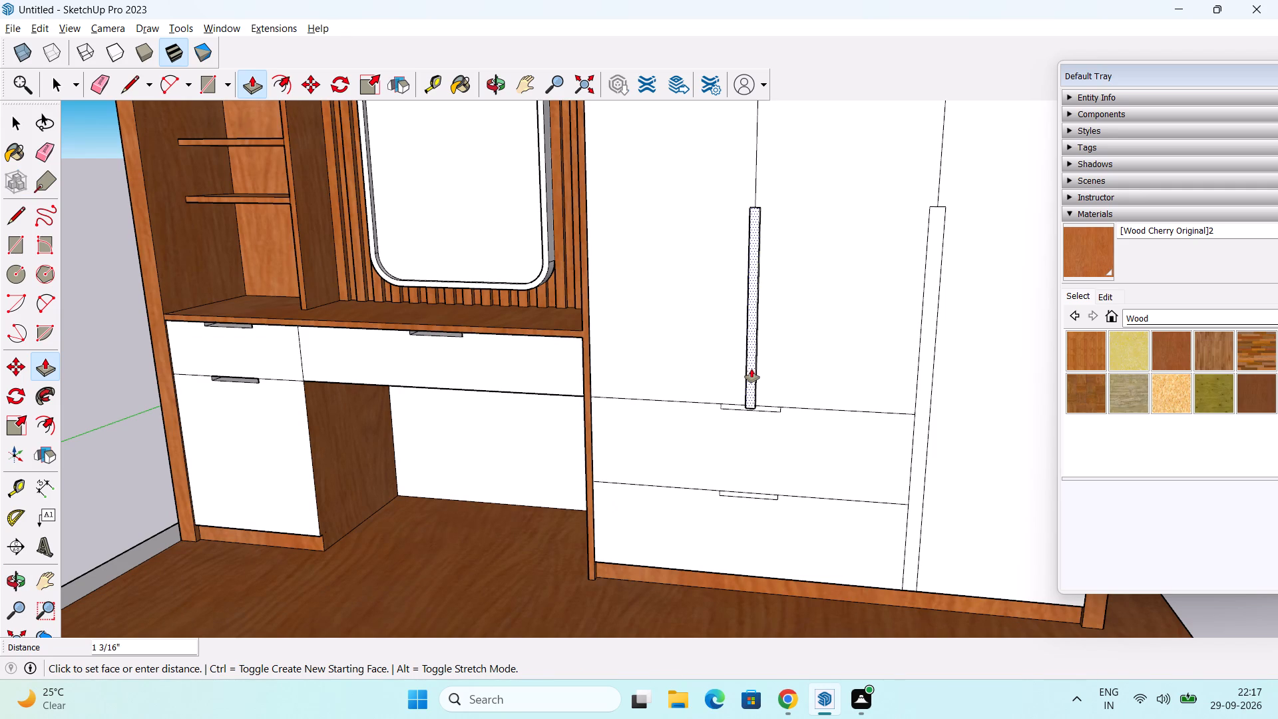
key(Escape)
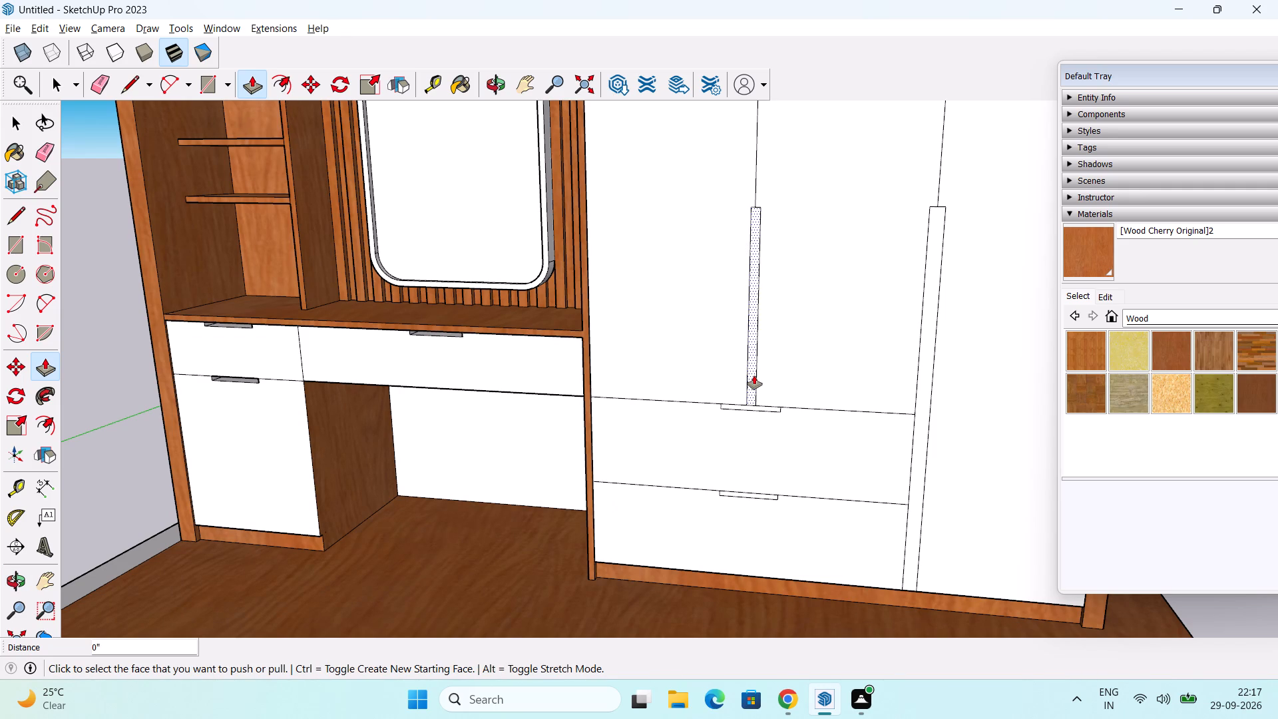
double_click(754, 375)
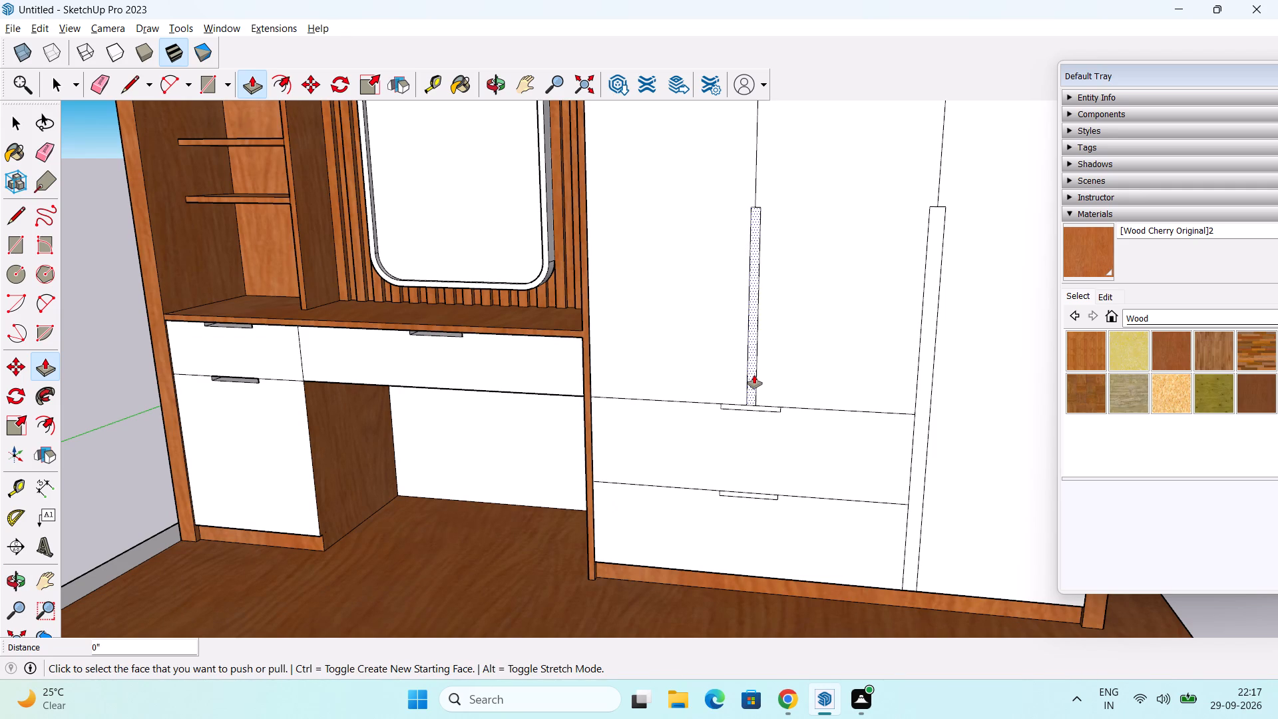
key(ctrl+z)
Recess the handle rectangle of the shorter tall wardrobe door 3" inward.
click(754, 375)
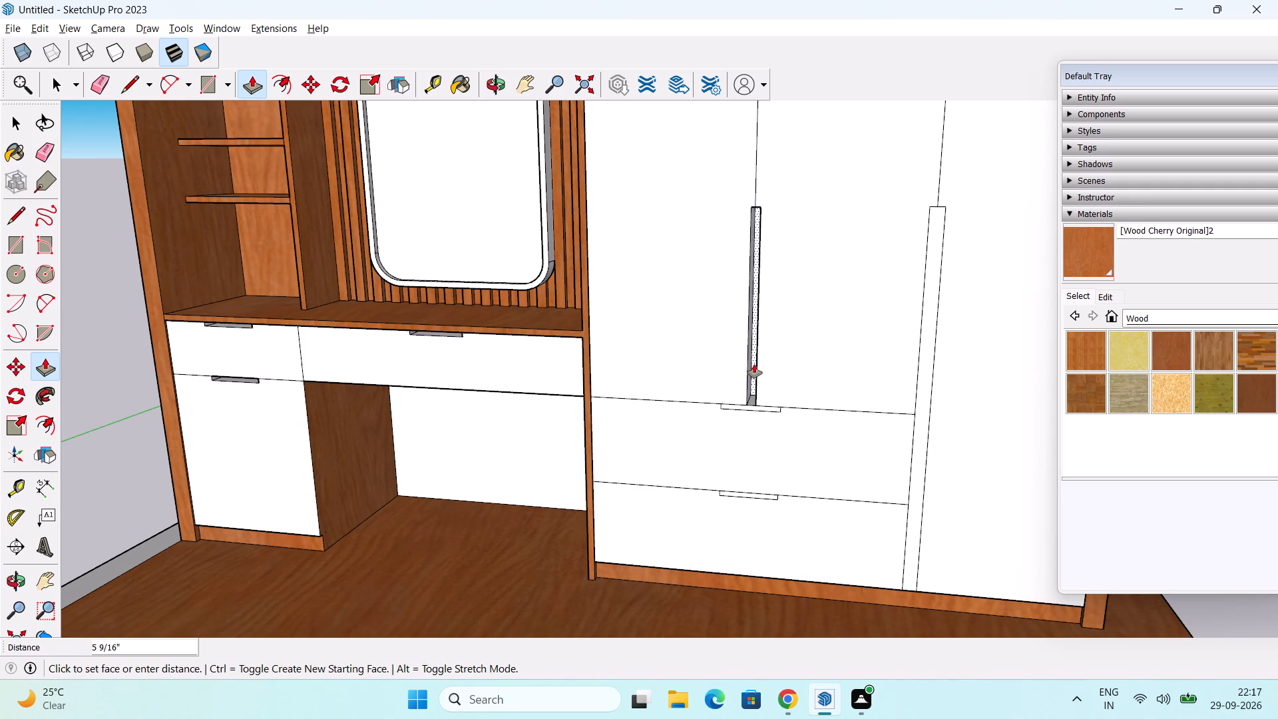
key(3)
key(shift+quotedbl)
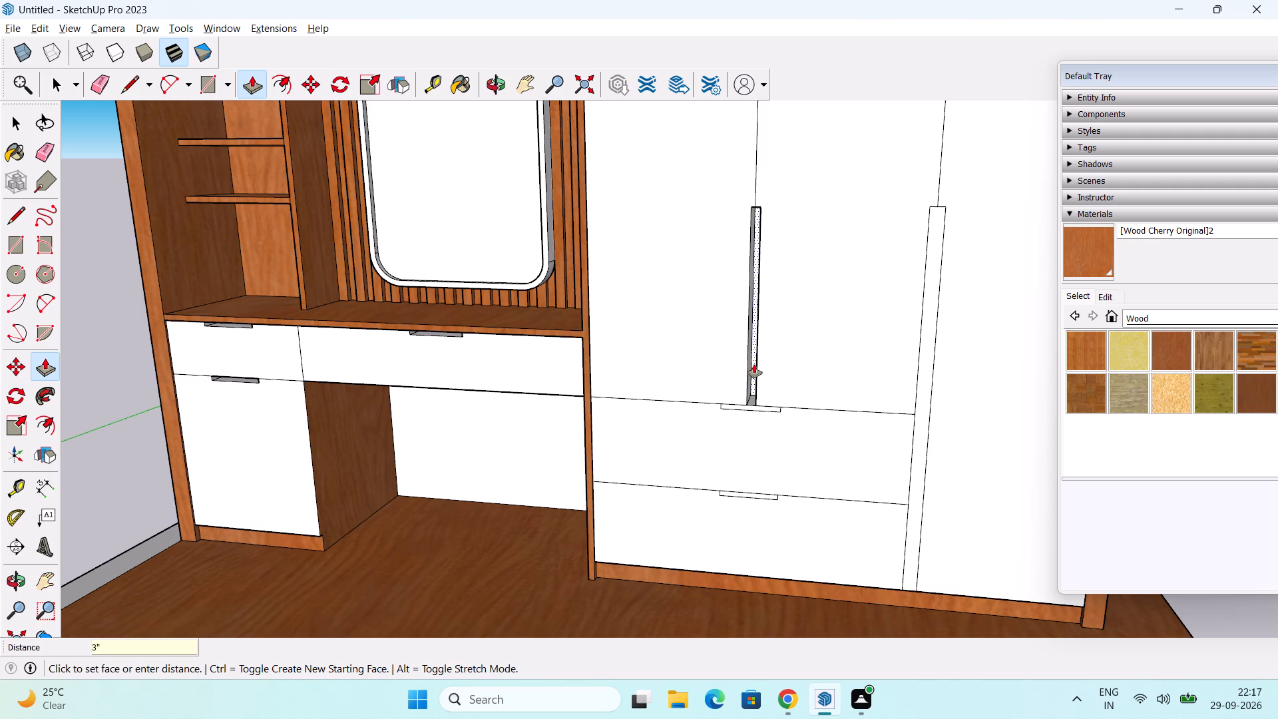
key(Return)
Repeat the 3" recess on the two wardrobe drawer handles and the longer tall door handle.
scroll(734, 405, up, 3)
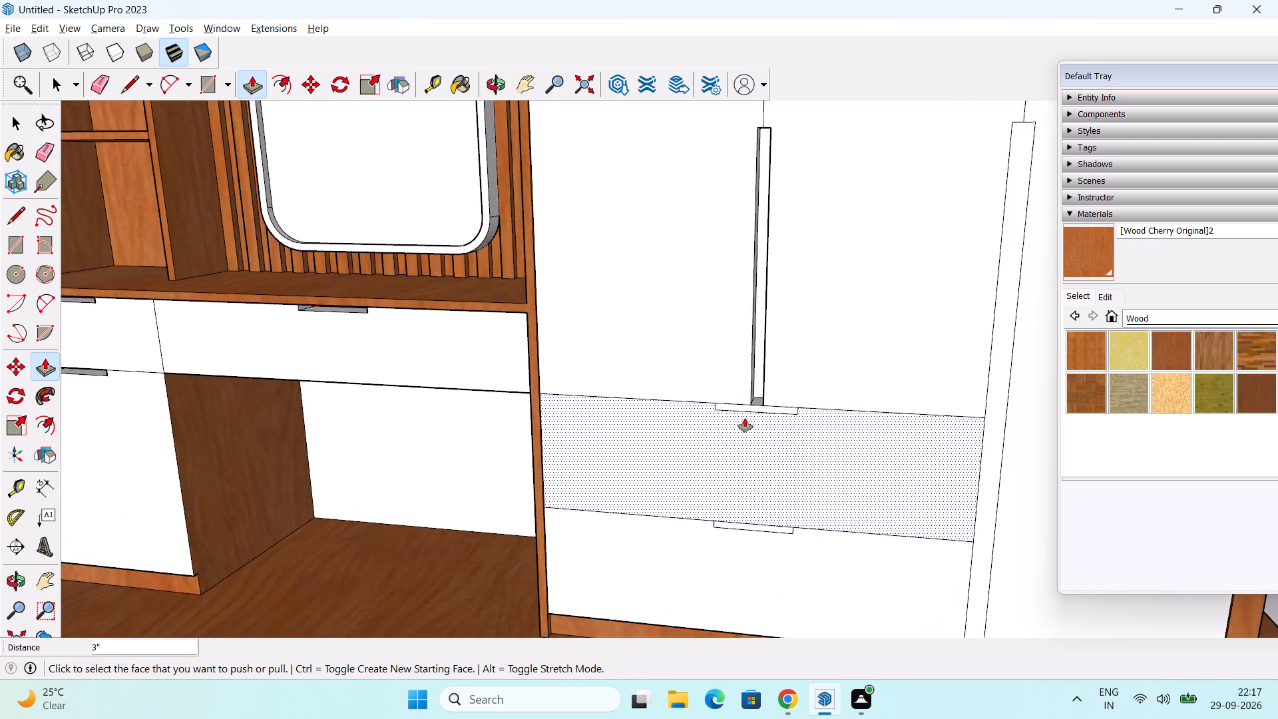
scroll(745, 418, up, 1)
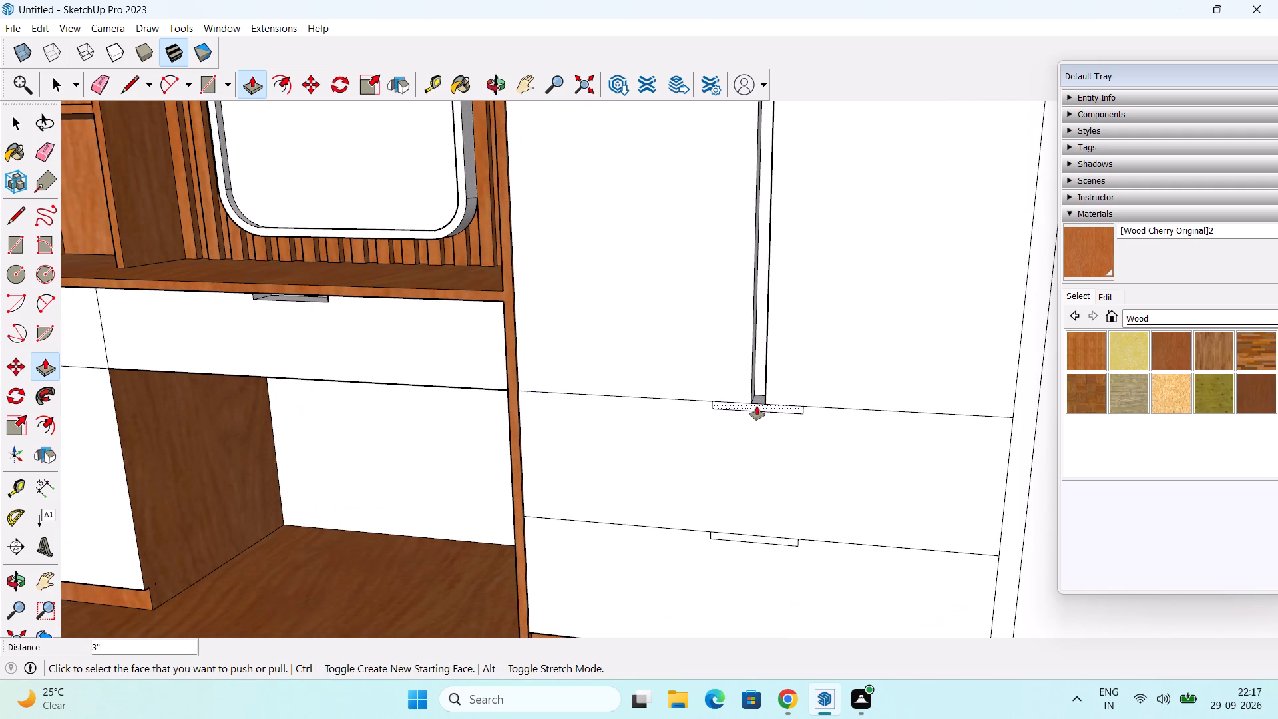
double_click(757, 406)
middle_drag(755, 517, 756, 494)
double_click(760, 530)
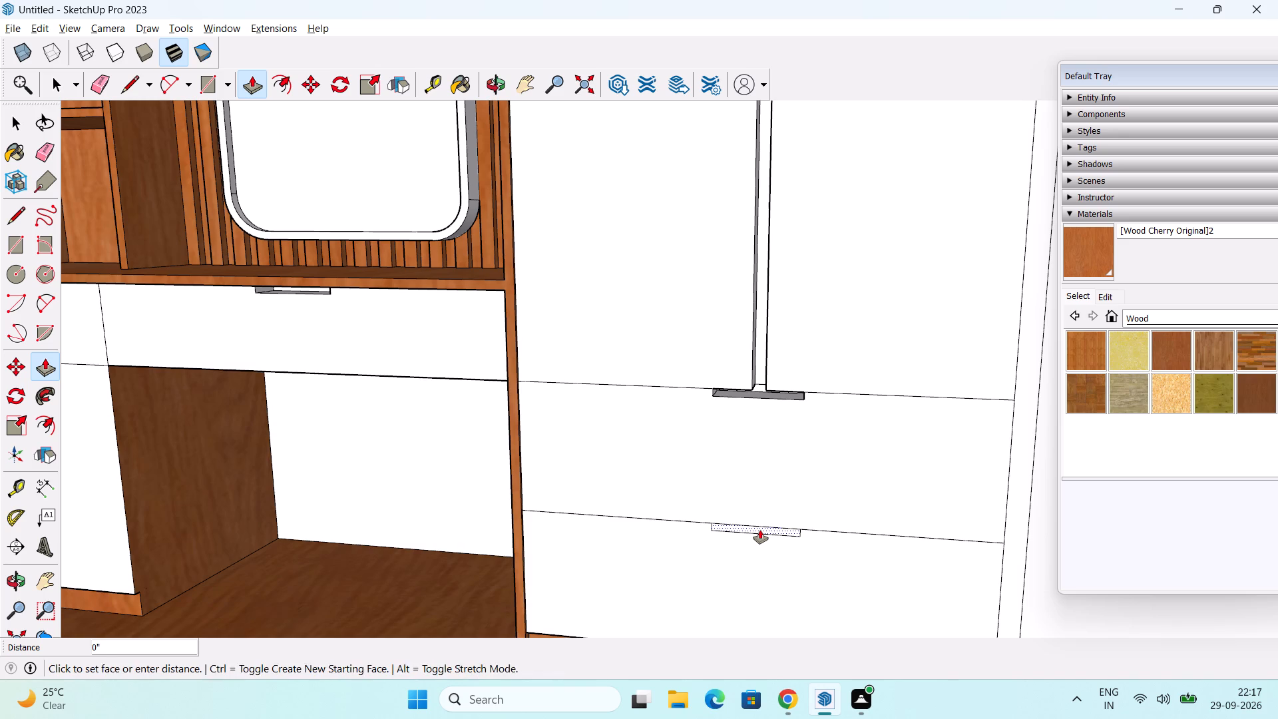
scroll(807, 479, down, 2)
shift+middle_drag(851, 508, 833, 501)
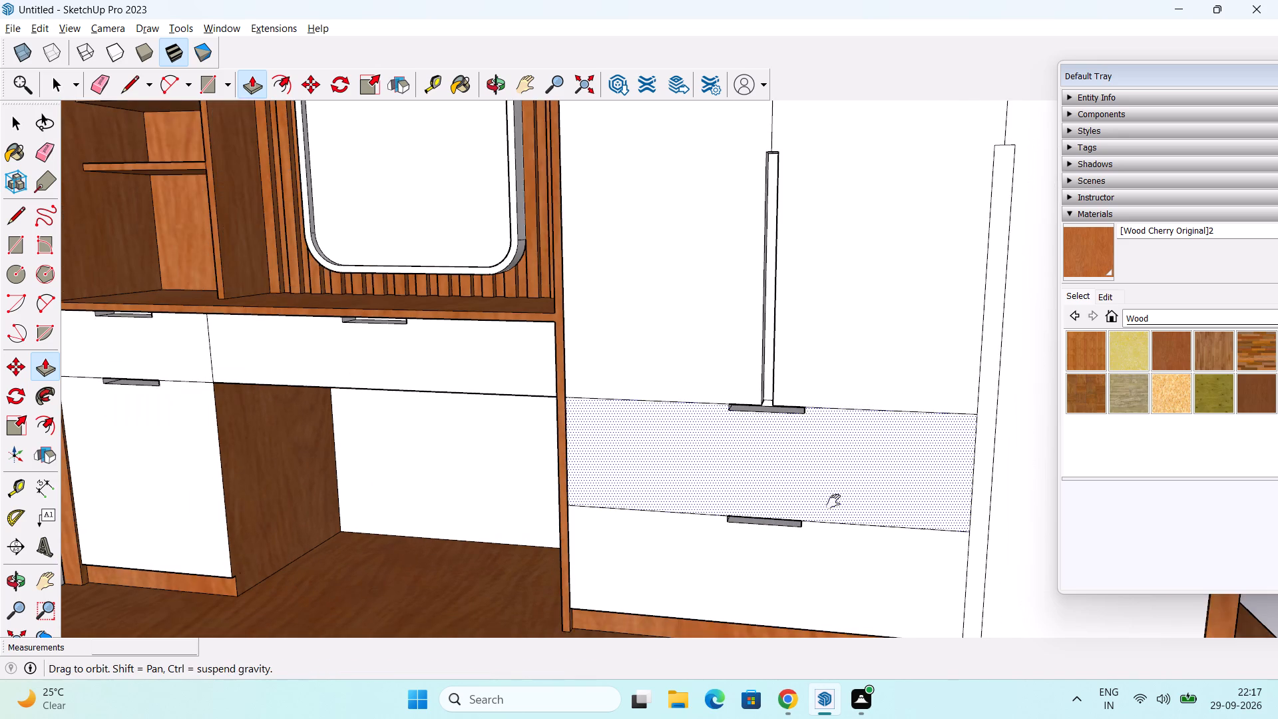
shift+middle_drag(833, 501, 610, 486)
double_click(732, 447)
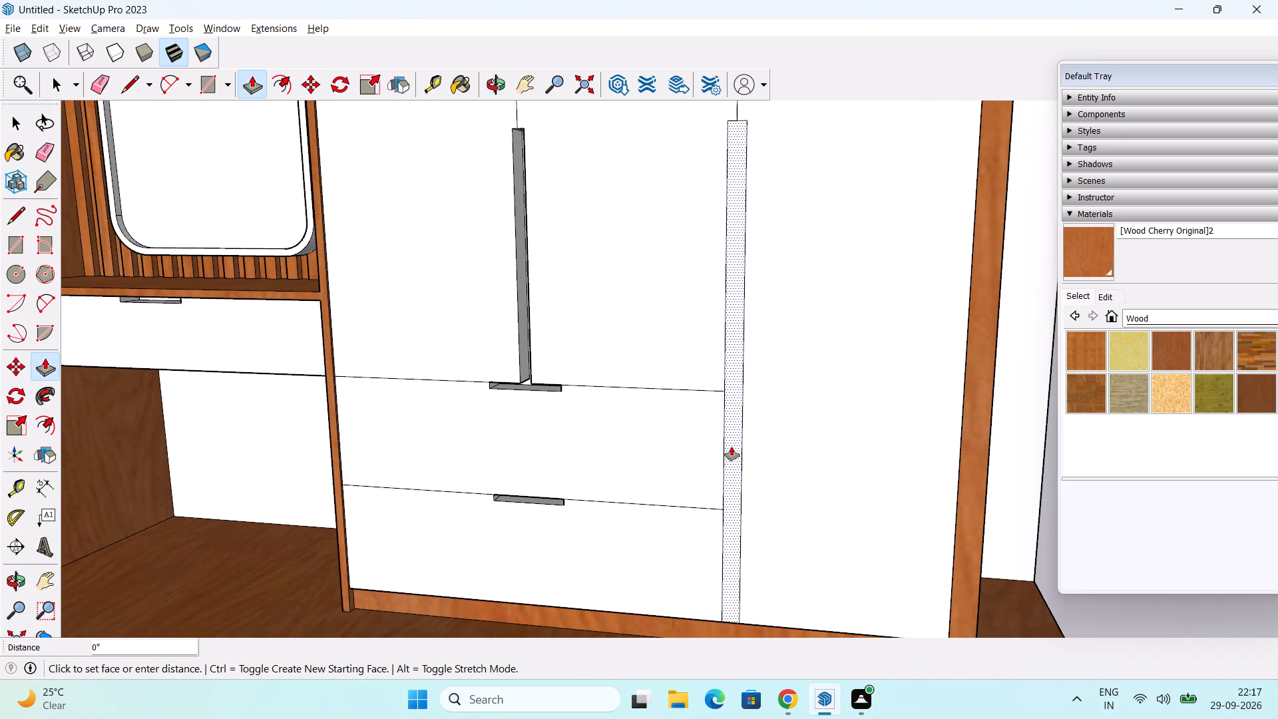
Examine the recessed wardrobe handles, especially the longer tall one, from several angles.
middle_drag(756, 508, 574, 509)
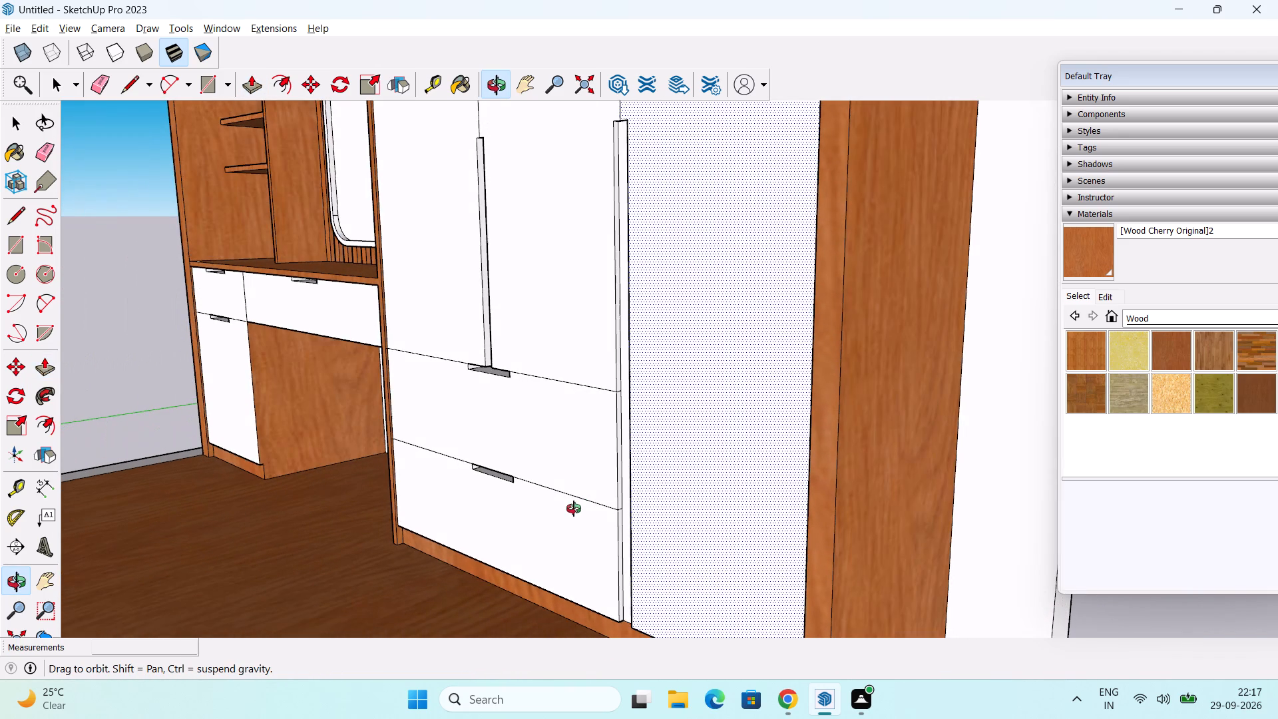
middle_drag(574, 509, 568, 509)
scroll(564, 419, up, 3)
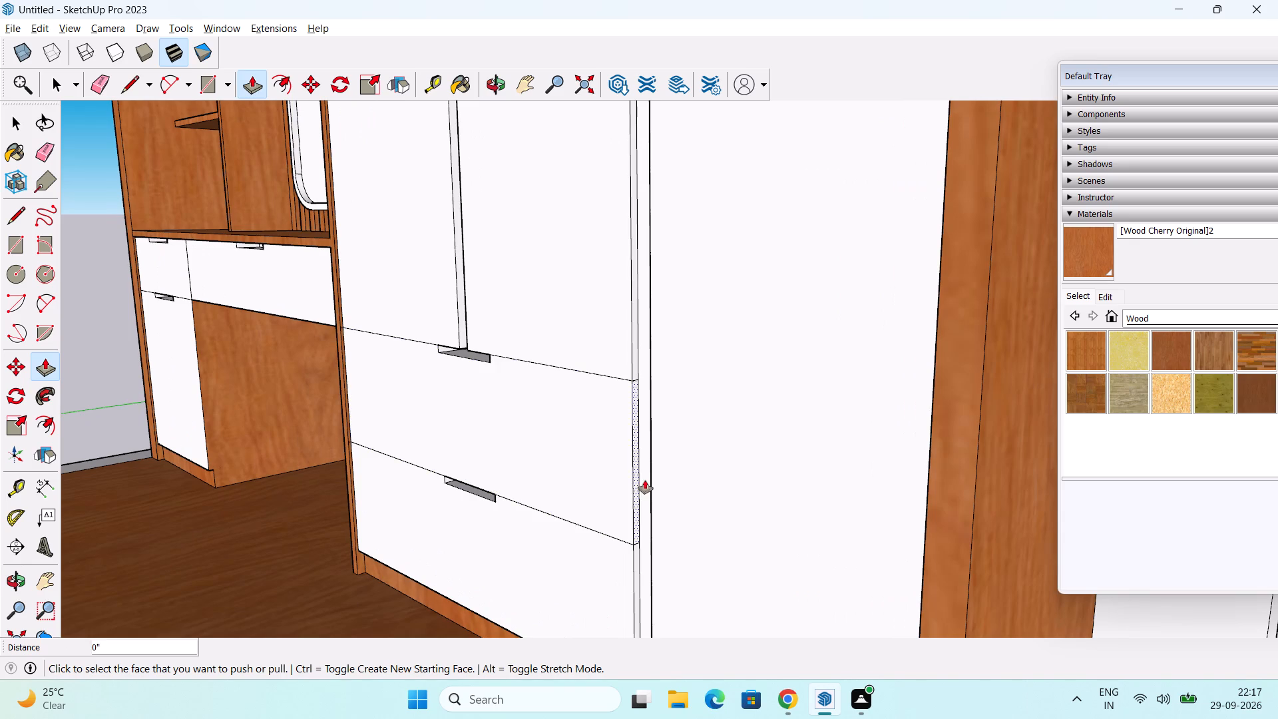
scroll(645, 480, down, 1)
middle_drag(651, 515, 618, 443)
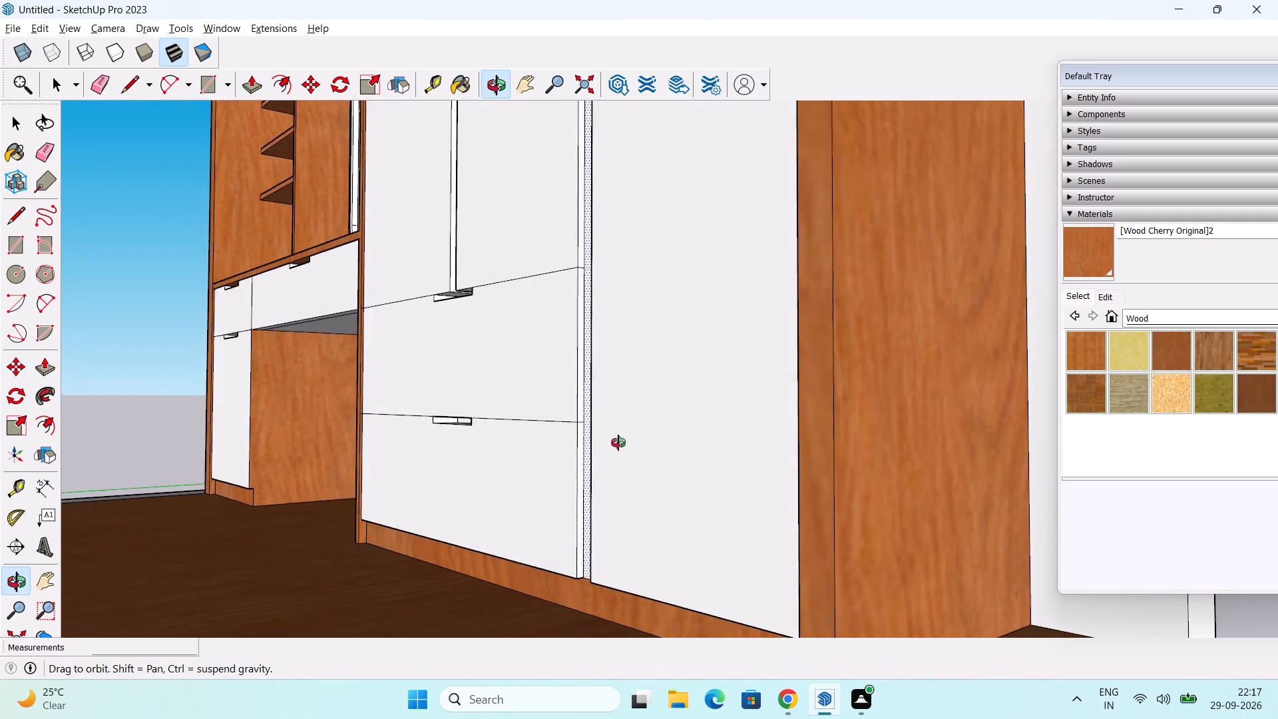
middle_drag(618, 443, 658, 463)
scroll(658, 461, down, 3)
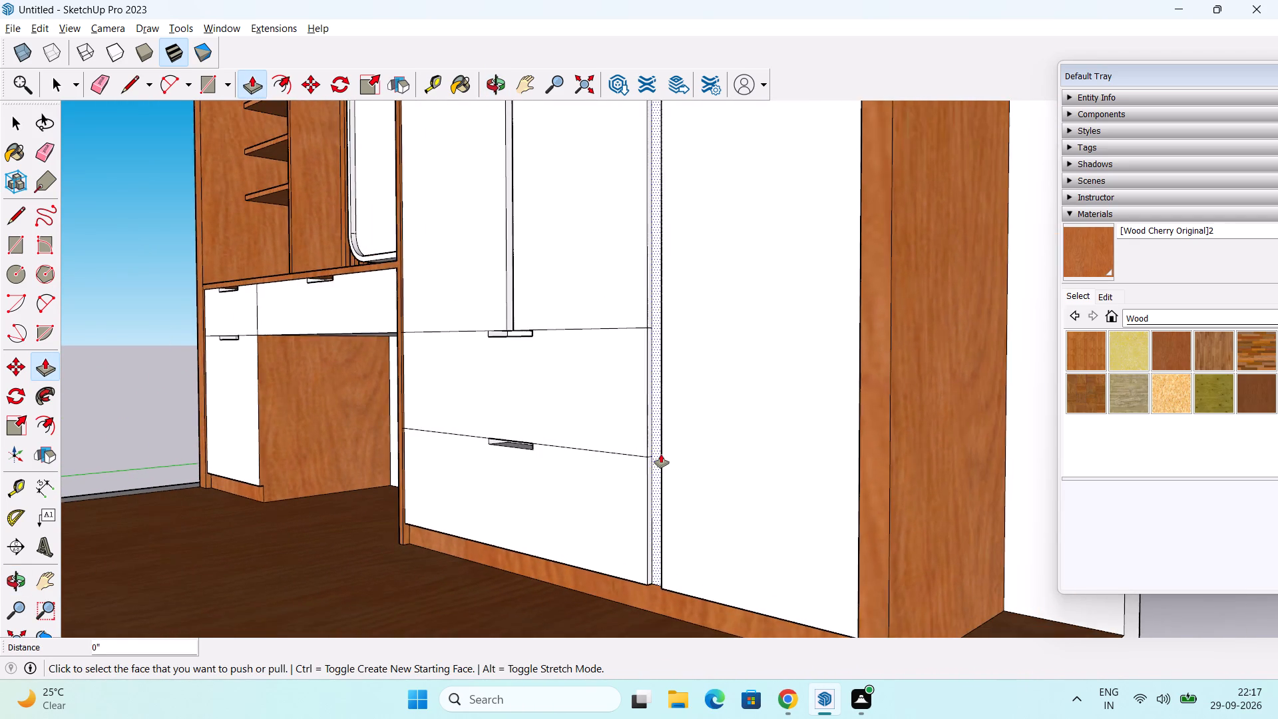
scroll(661, 454, down, 3)
middle_drag(661, 454, 769, 414)
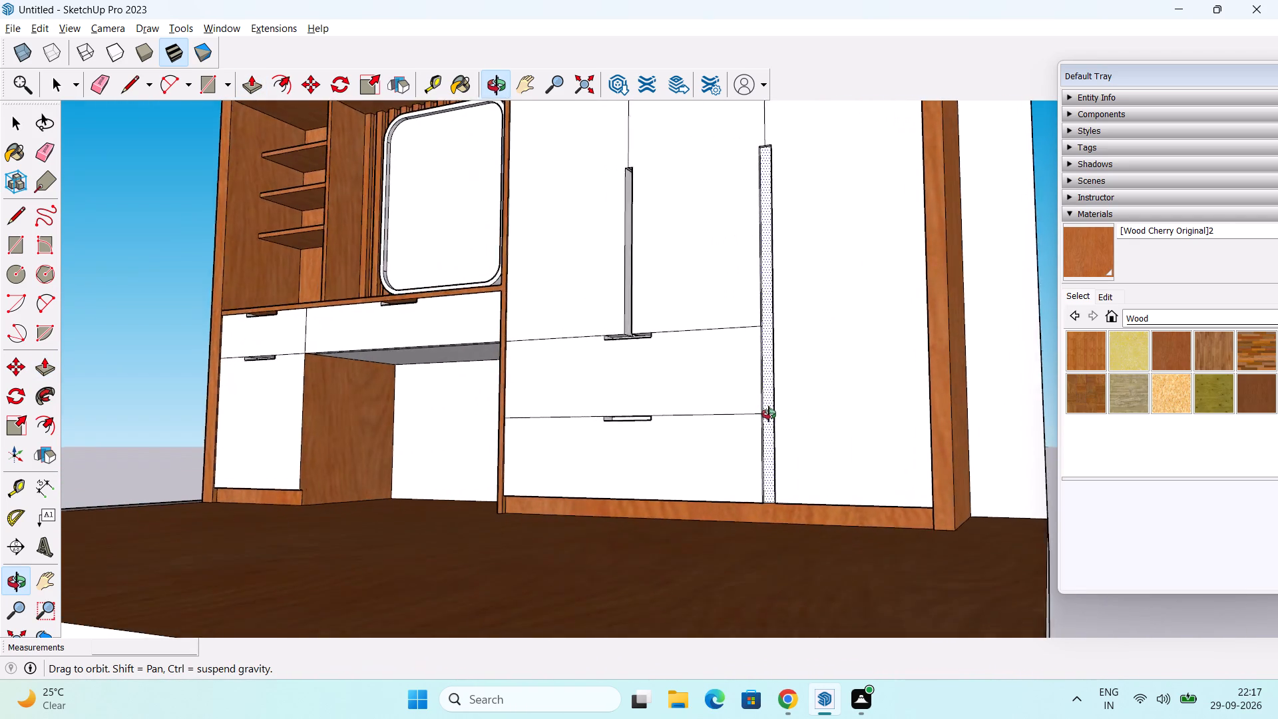
middle_drag(769, 414, 825, 425)
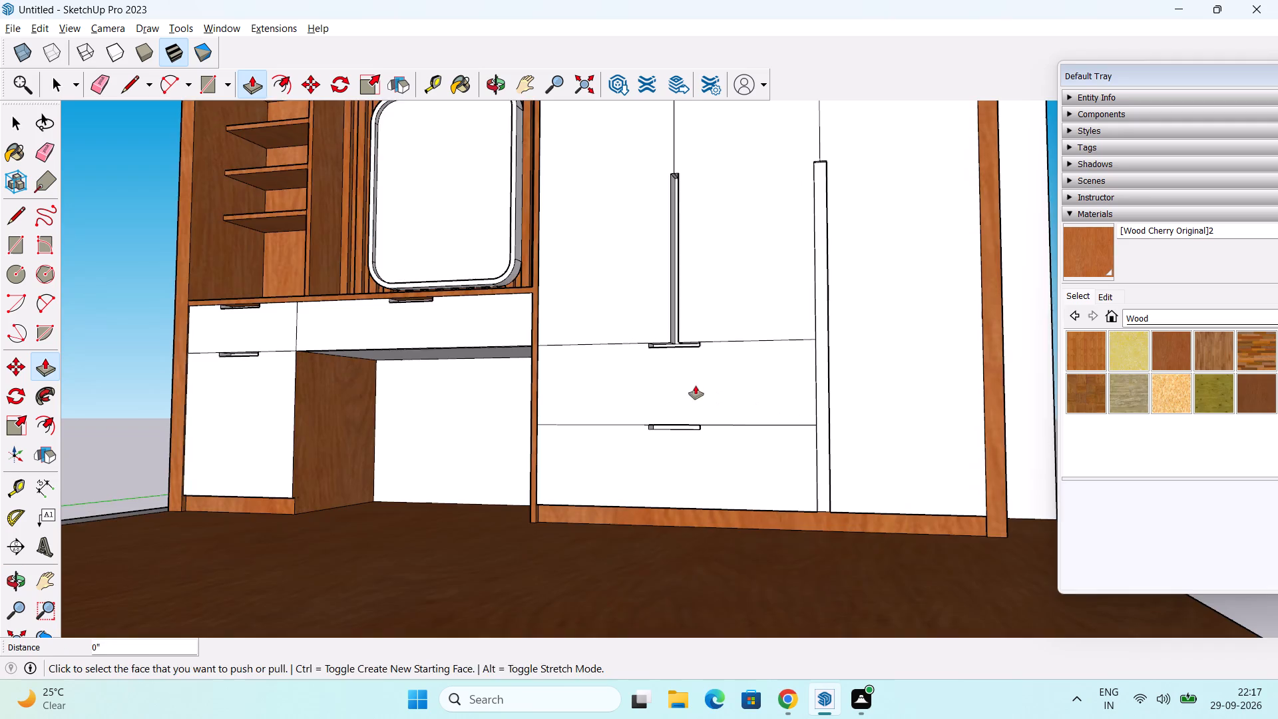
middle_drag(696, 385, 715, 487)
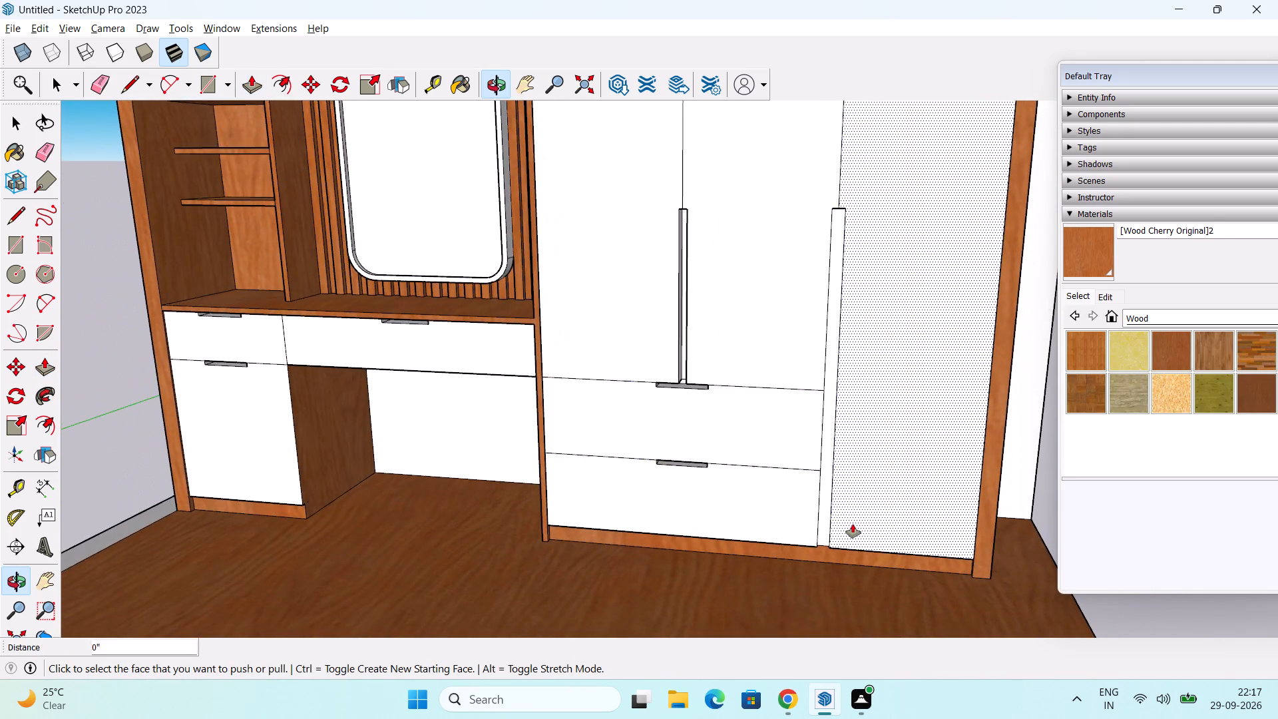
Measure the recess depth at the bottom end of the longer tall wardrobe handle without placing a dimension.
scroll(855, 525, up, 5)
middle_drag(855, 561, 754, 479)
middle_drag(753, 481, 584, 467)
scroll(634, 483, up, 8)
key(space)
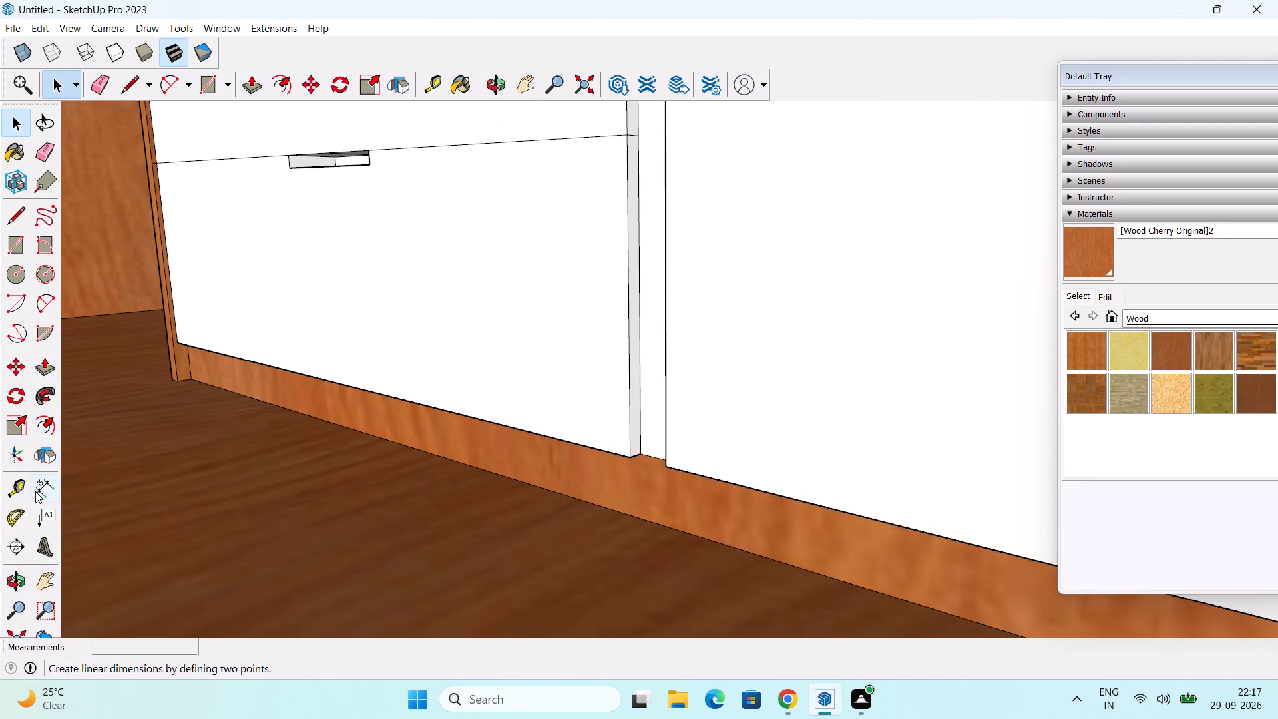
drag(35, 491, 44, 491)
scroll(596, 468, up, 6)
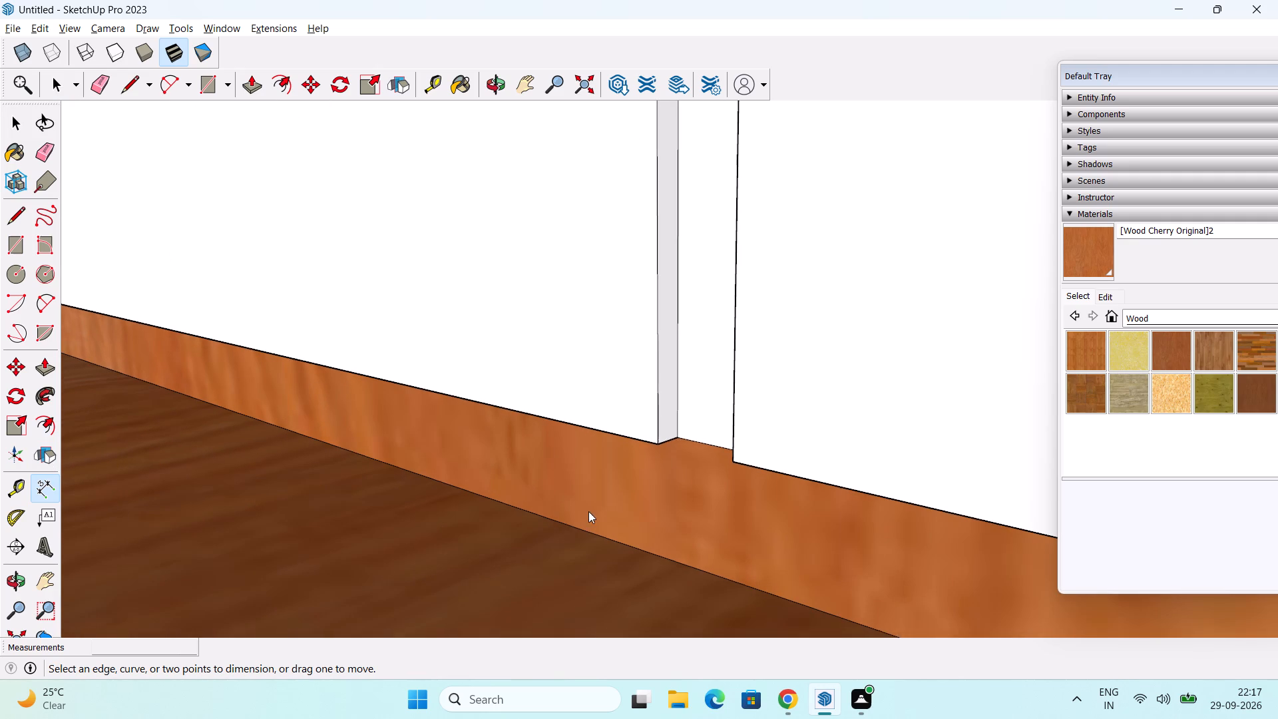
click(656, 445)
click(678, 435)
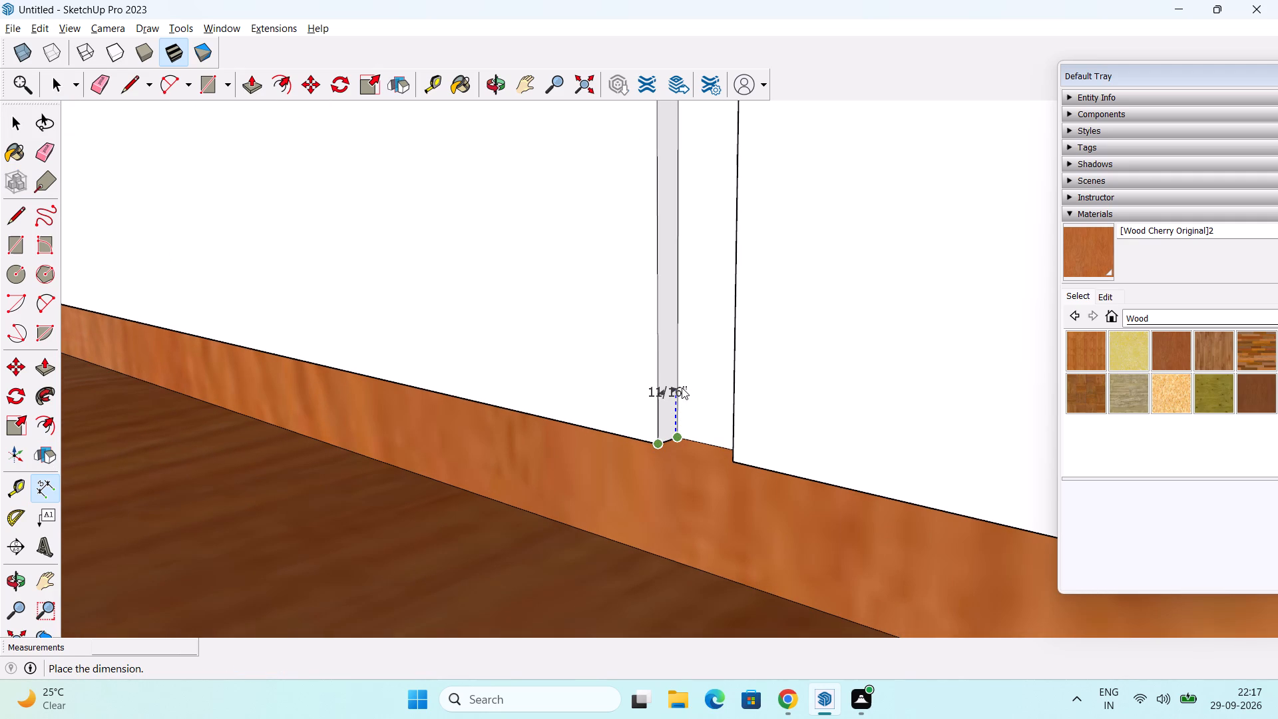
key(Escape)
Undo all the 3" handle recesses on the wardrobe and dressing table fronts.
scroll(692, 448, down, 3)
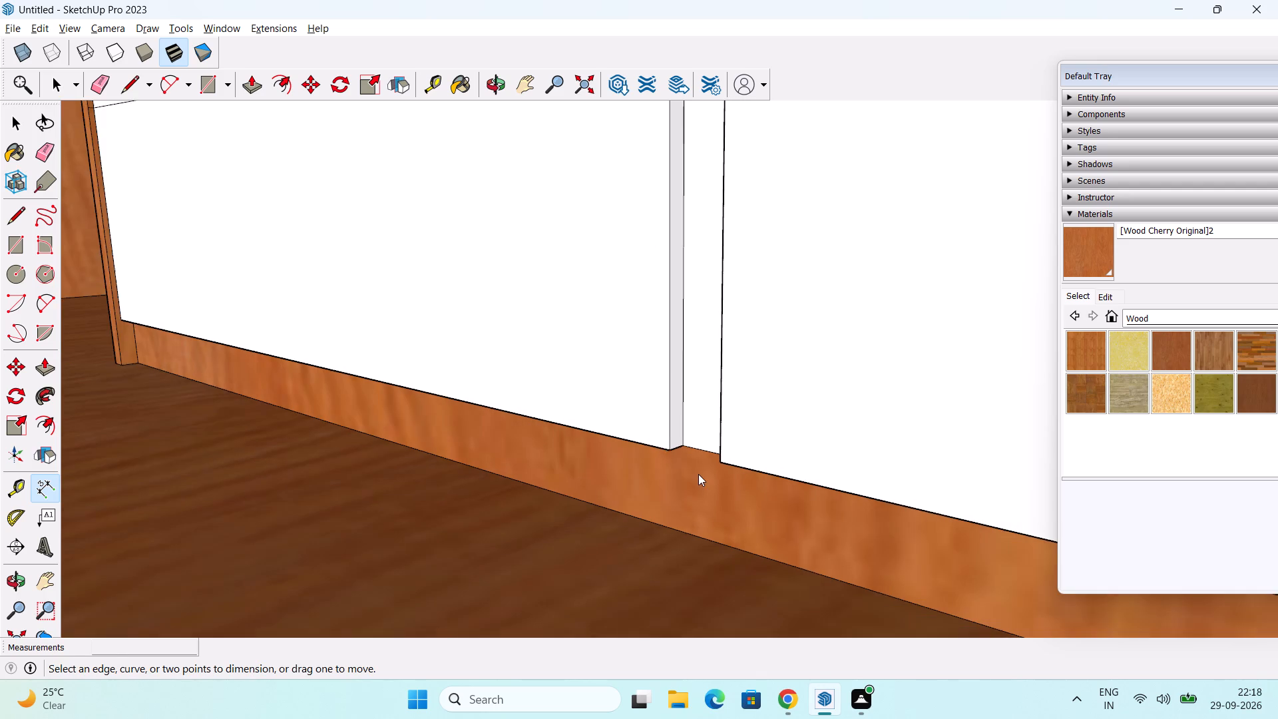
scroll(698, 474, down, 17)
middle_drag(712, 461, 871, 413)
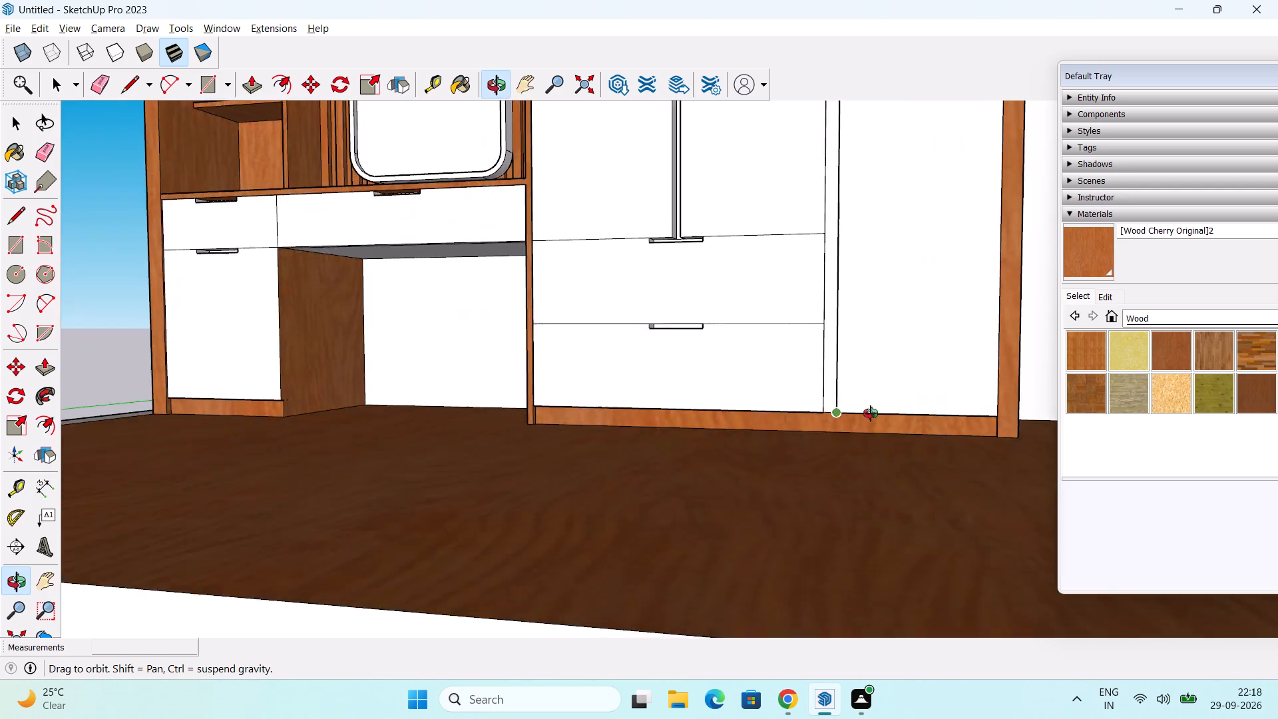
middle_drag(871, 413, 889, 434)
key(ctrl+z)
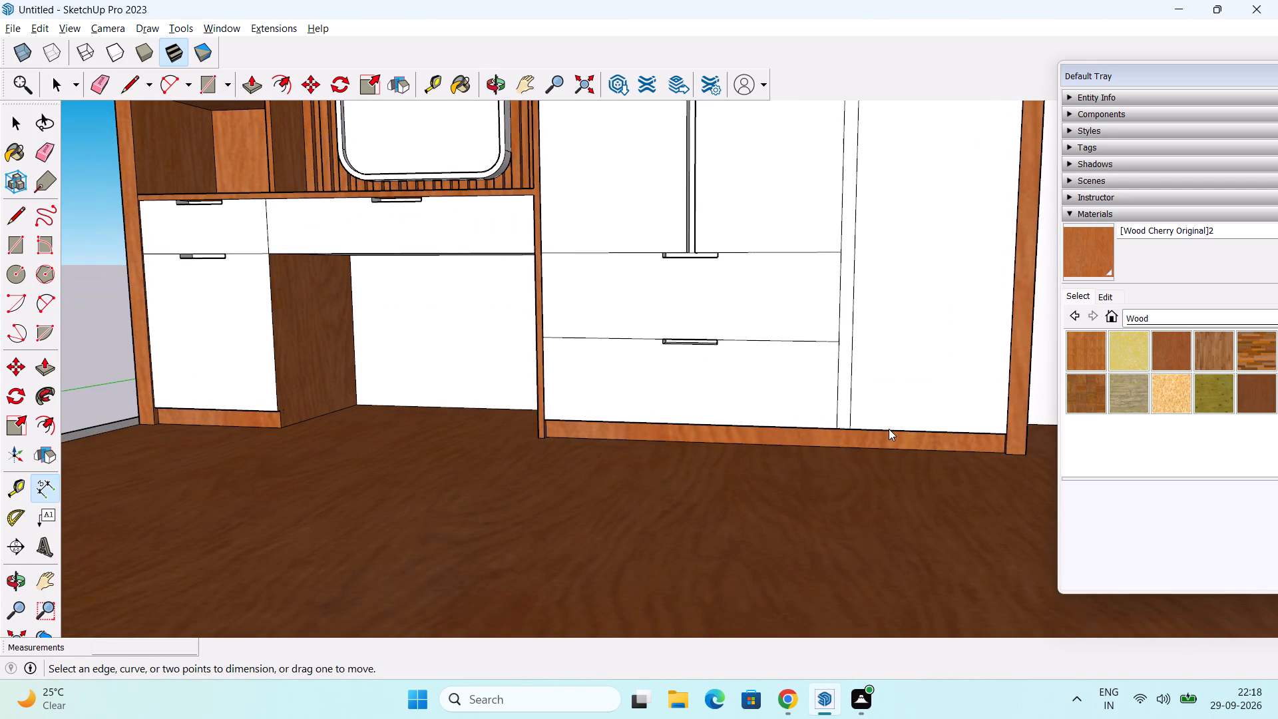
key(ctrl+z)
key(ctrl+z)
key(ctrl+z)
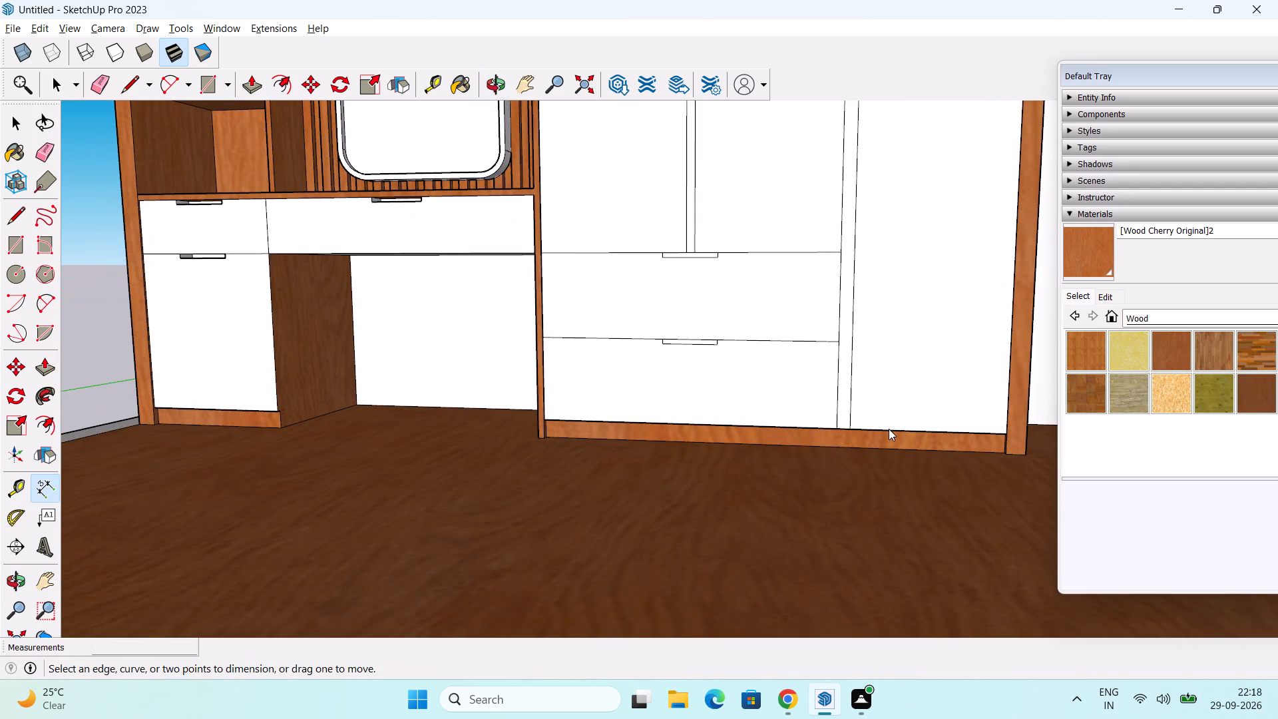
key(ctrl+z)
key(ctrl+z)
key(ctrl+z)
key(ctrl+z)
Recess the handle rectangle of the dressing table's small drawer 1" inward.
scroll(339, 419, down, 2)
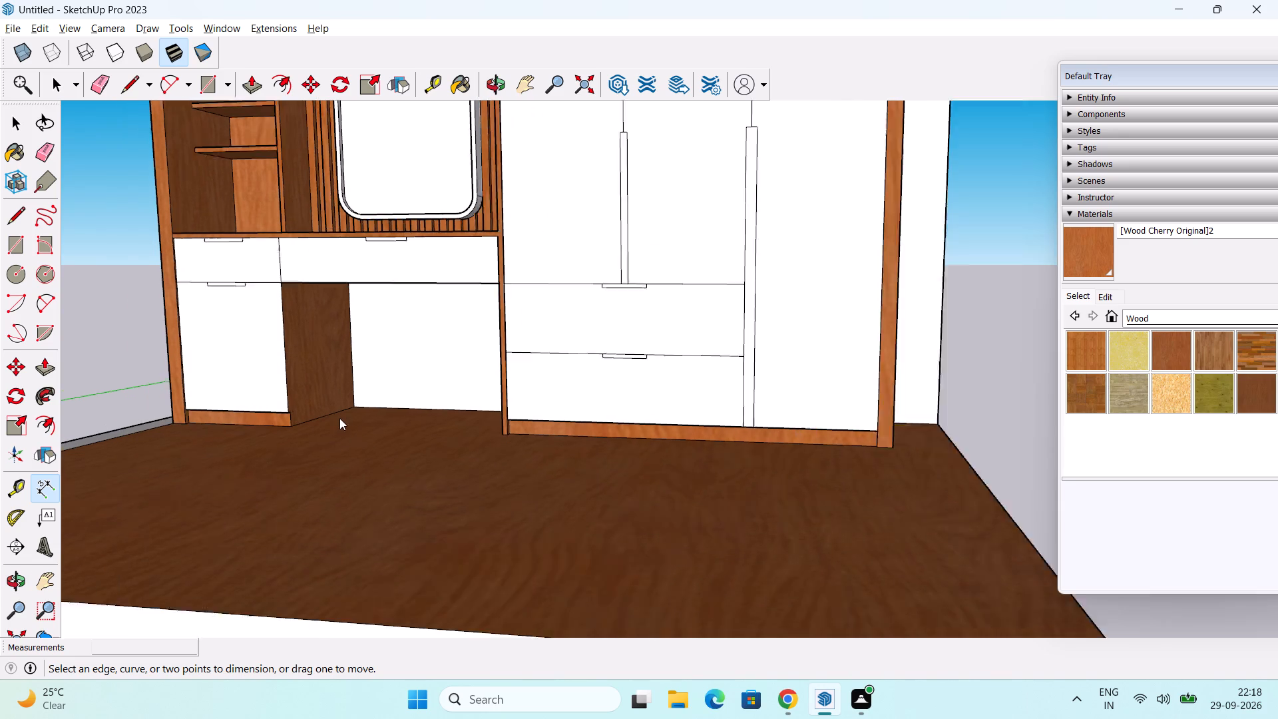
scroll(339, 418, down, 4)
middle_drag(321, 434, 528, 467)
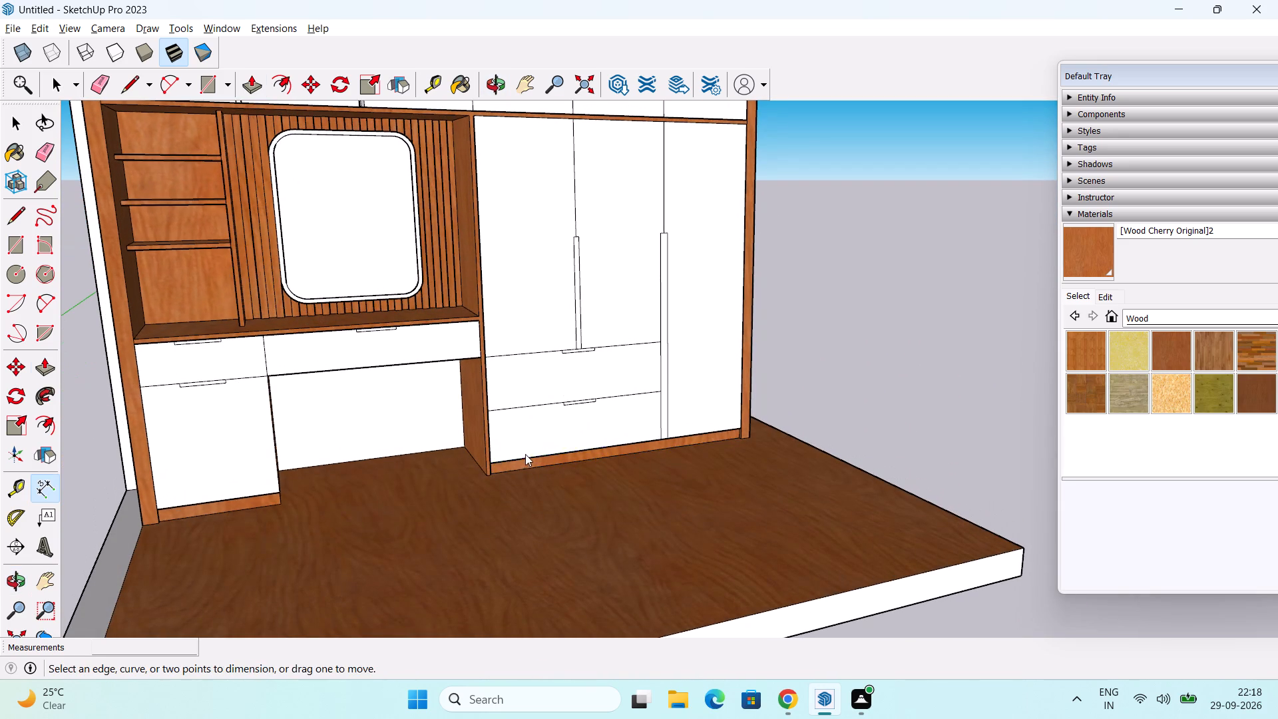
key(p)
middle_drag(355, 515, 515, 411)
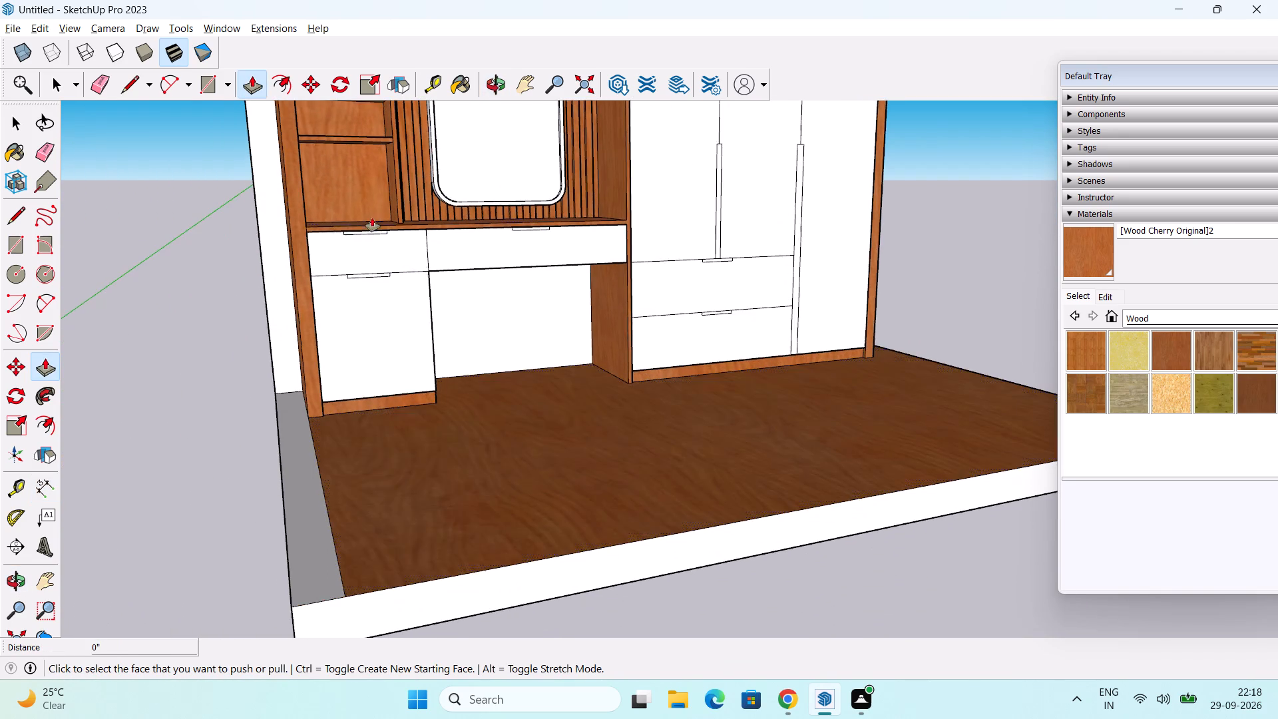
scroll(372, 217, up, 7)
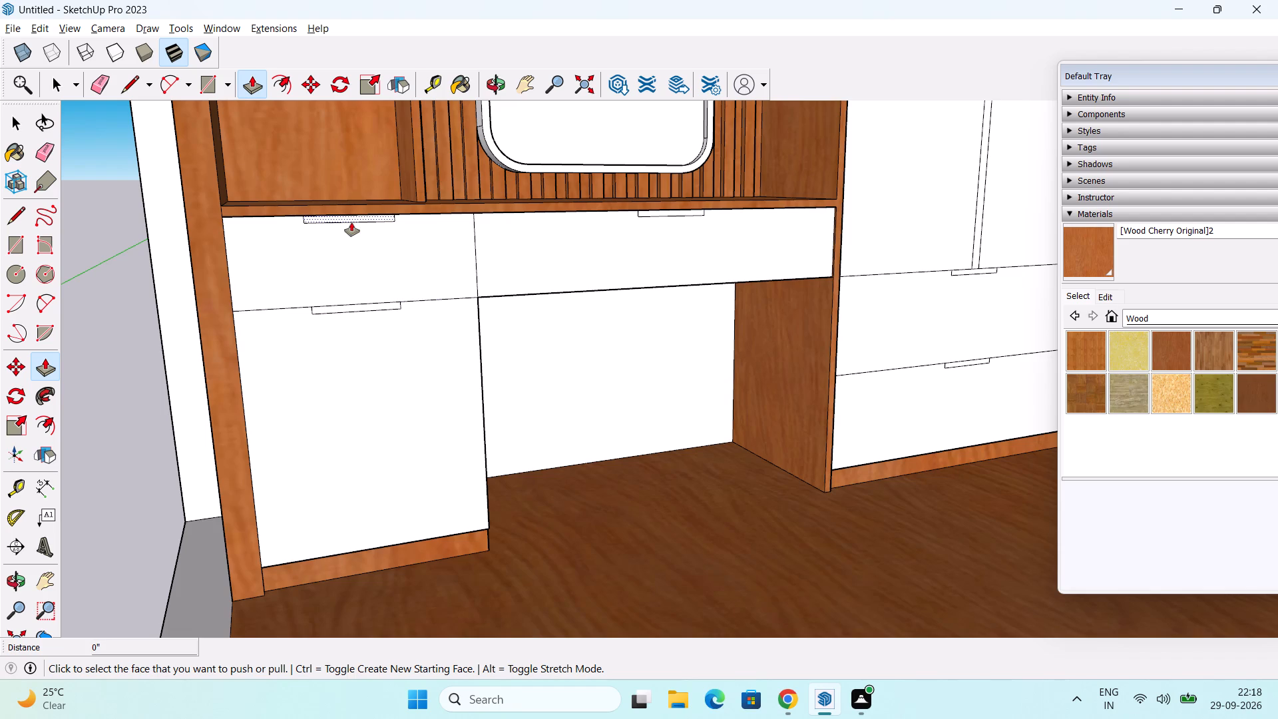
click(351, 222)
text(1")
key(Return)
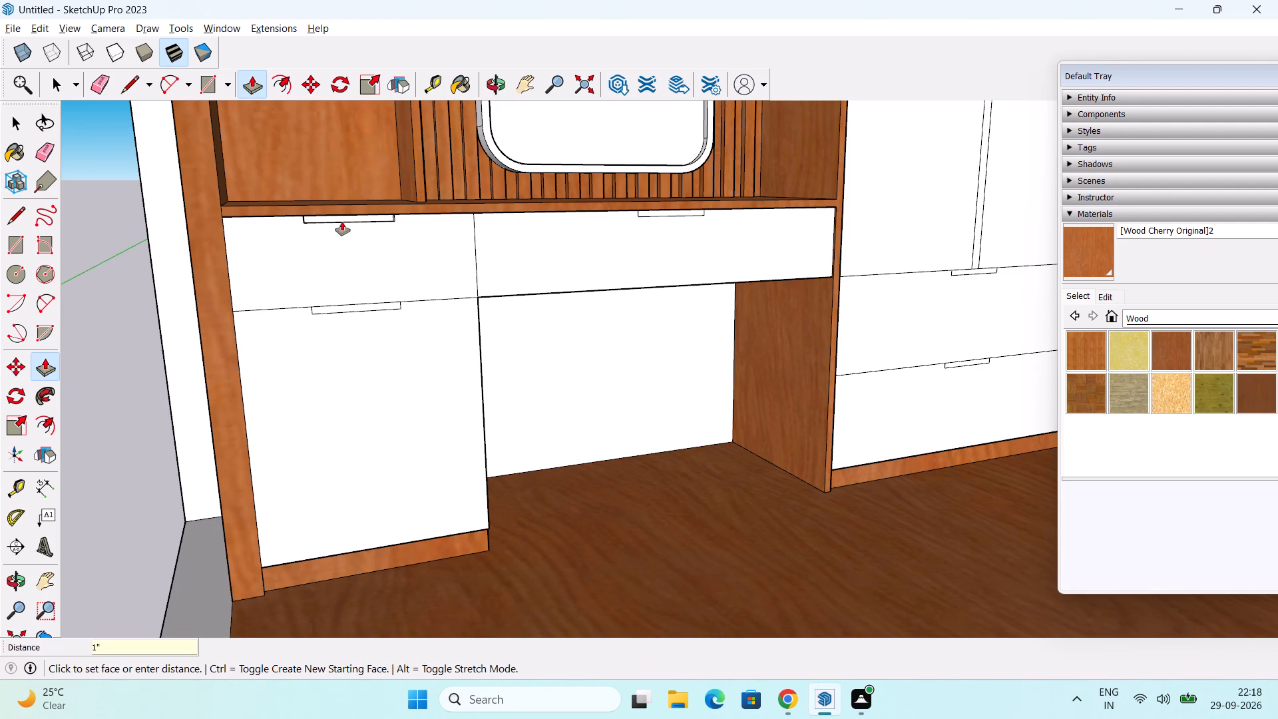
Repeat the 1" recess on the handles of the cabinet door below and the wide drawer under the mirror.
scroll(365, 231, up, 2)
middle_drag(365, 230, 168, 259)
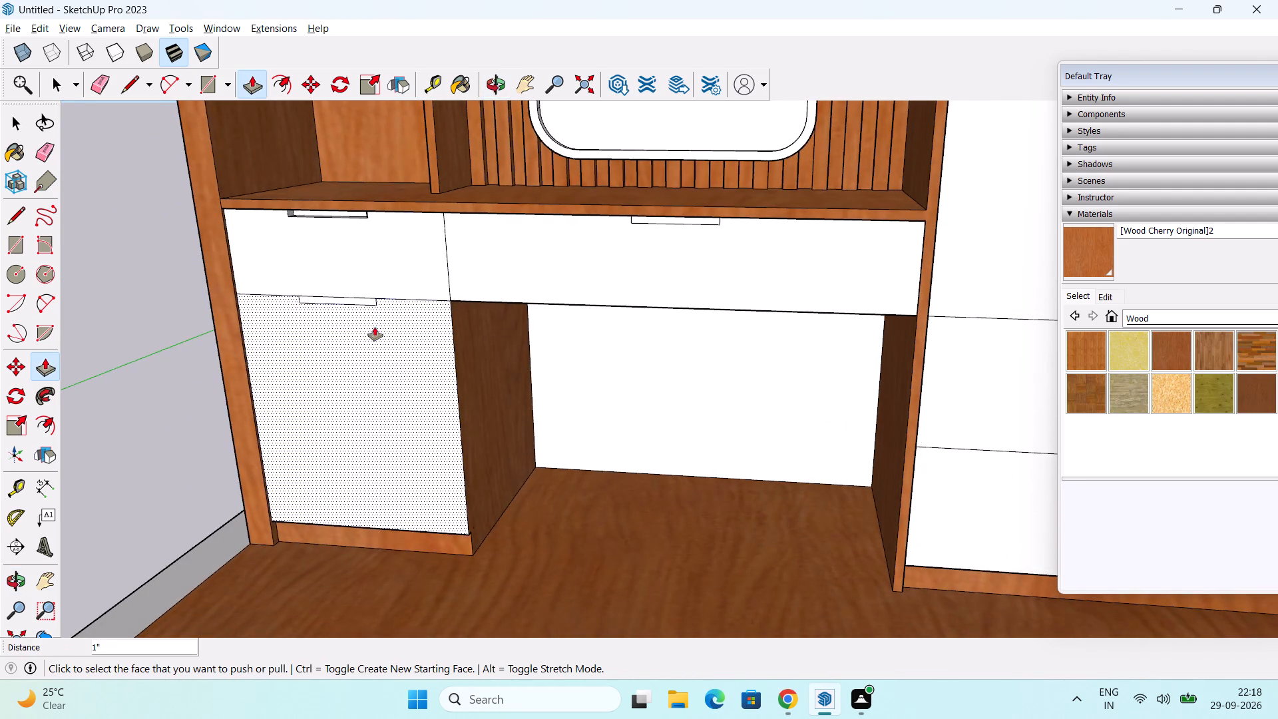
scroll(375, 327, up, 3)
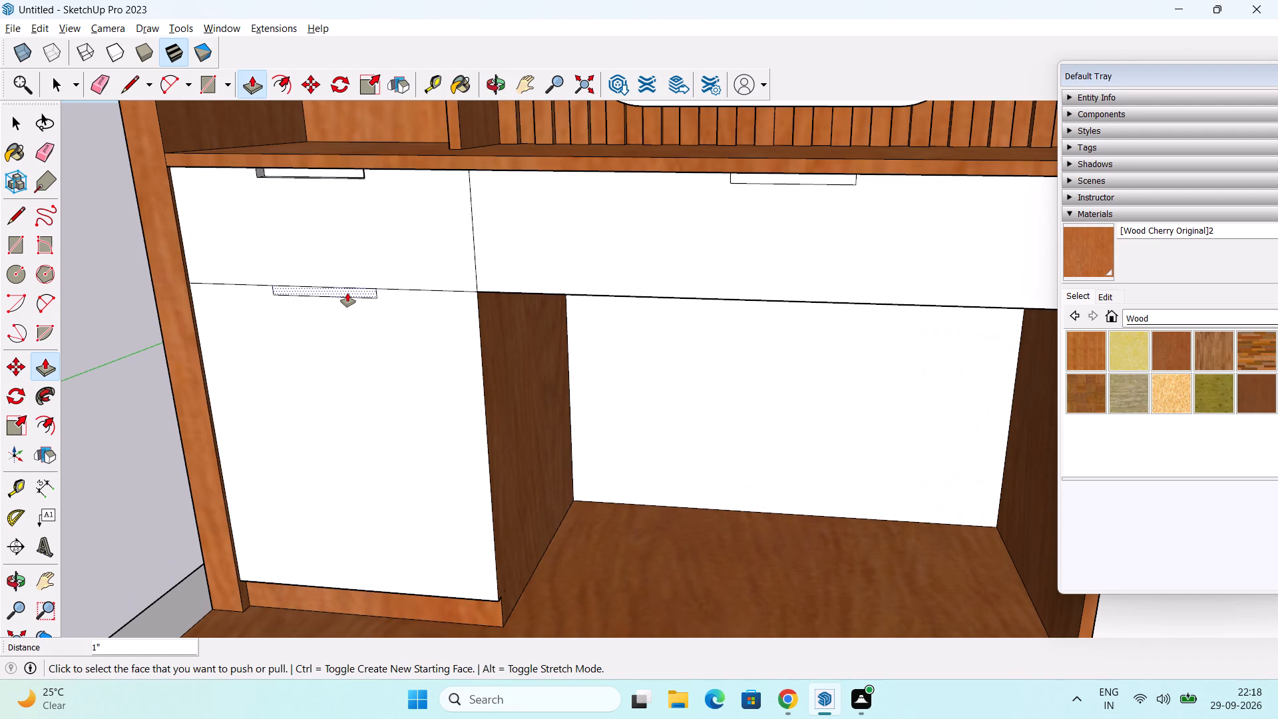
double_click(347, 293)
scroll(446, 271, down, 5)
middle_drag(480, 329, 381, 248)
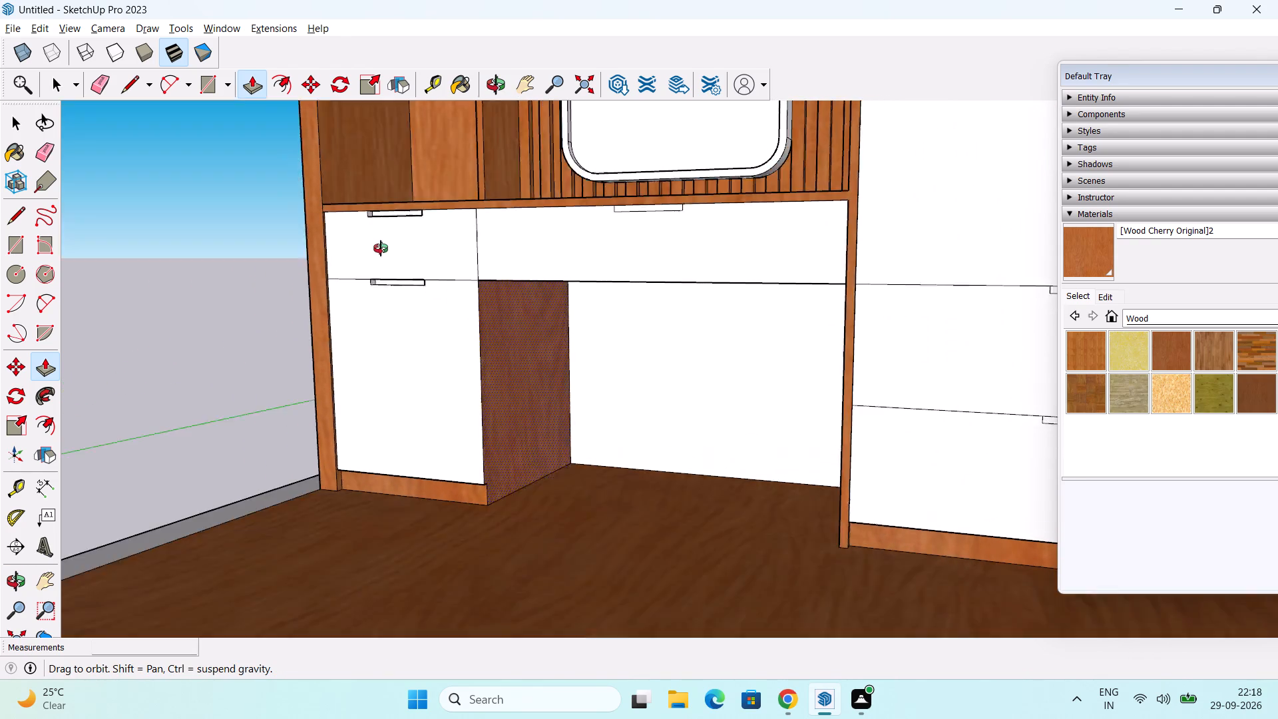
middle_drag(381, 248, 761, 281)
scroll(724, 216, up, 2)
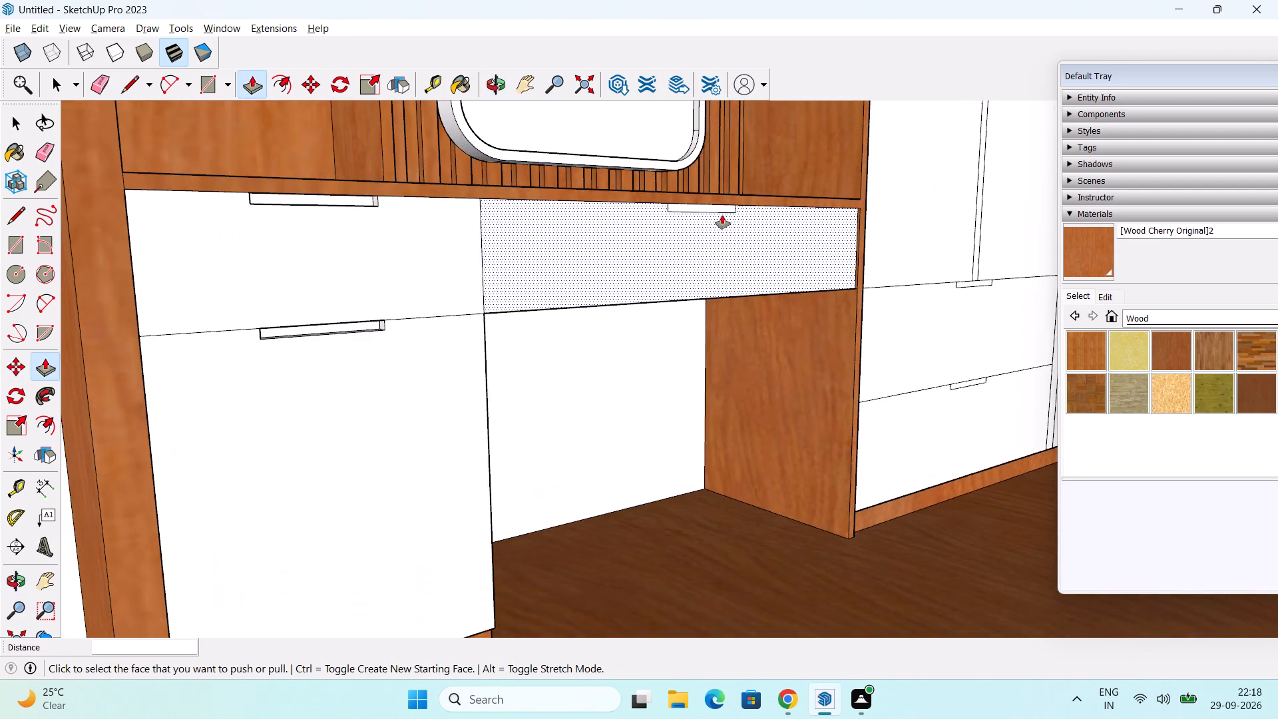
scroll(722, 215, up, 5)
double_click(716, 206)
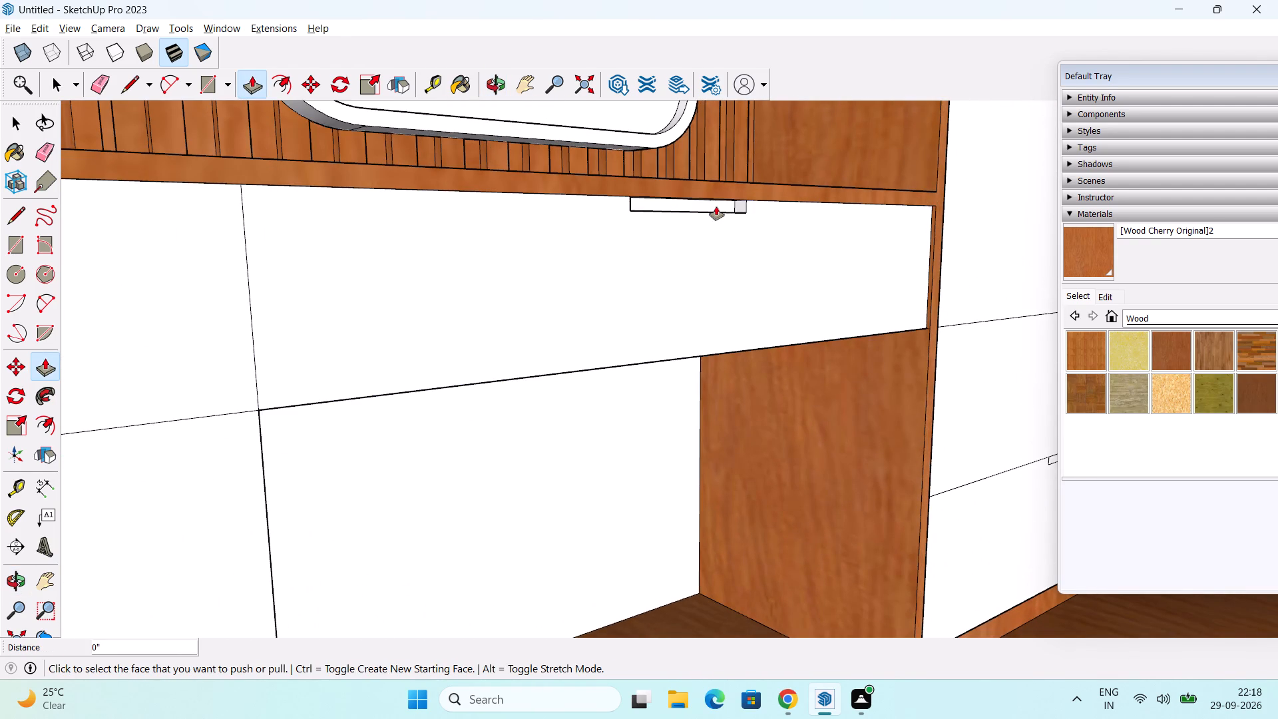
Repeat the 1" recess on the handle rectangle of the lower wardrobe drawer.
scroll(759, 246, down, 9)
middle_drag(907, 441, 897, 440)
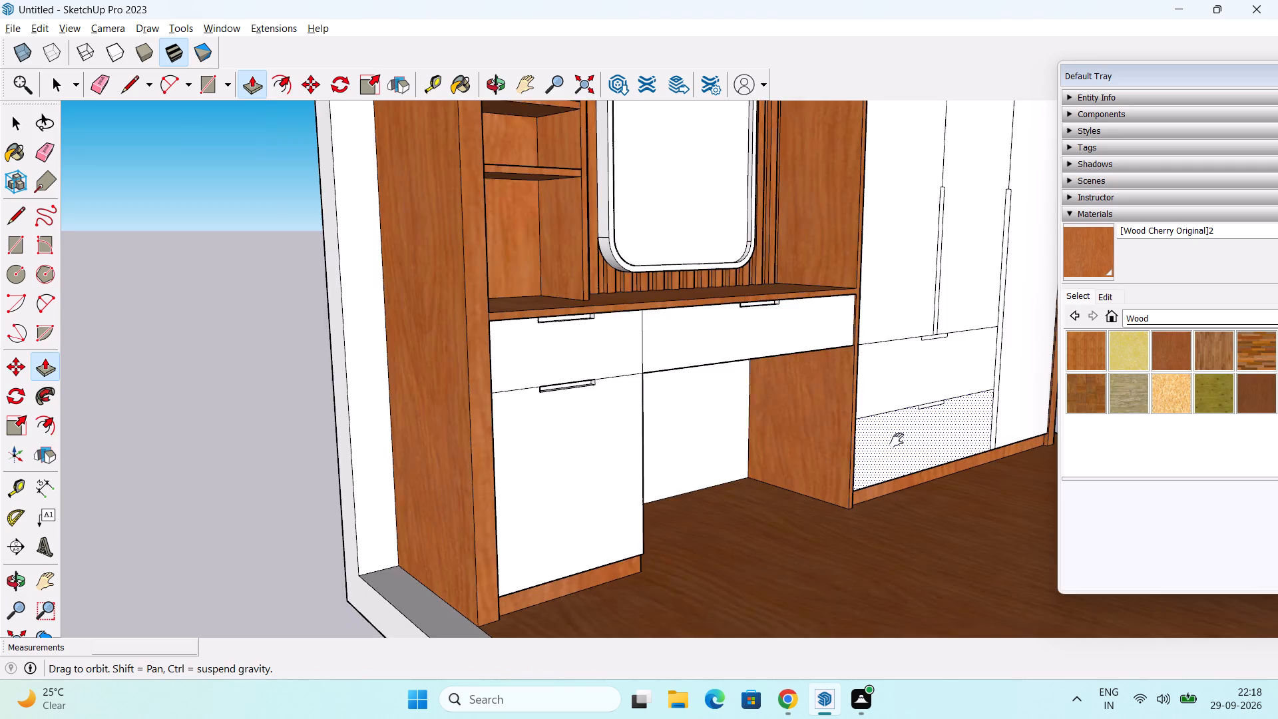
middle_drag(897, 440, 634, 395)
scroll(654, 369, up, 5)
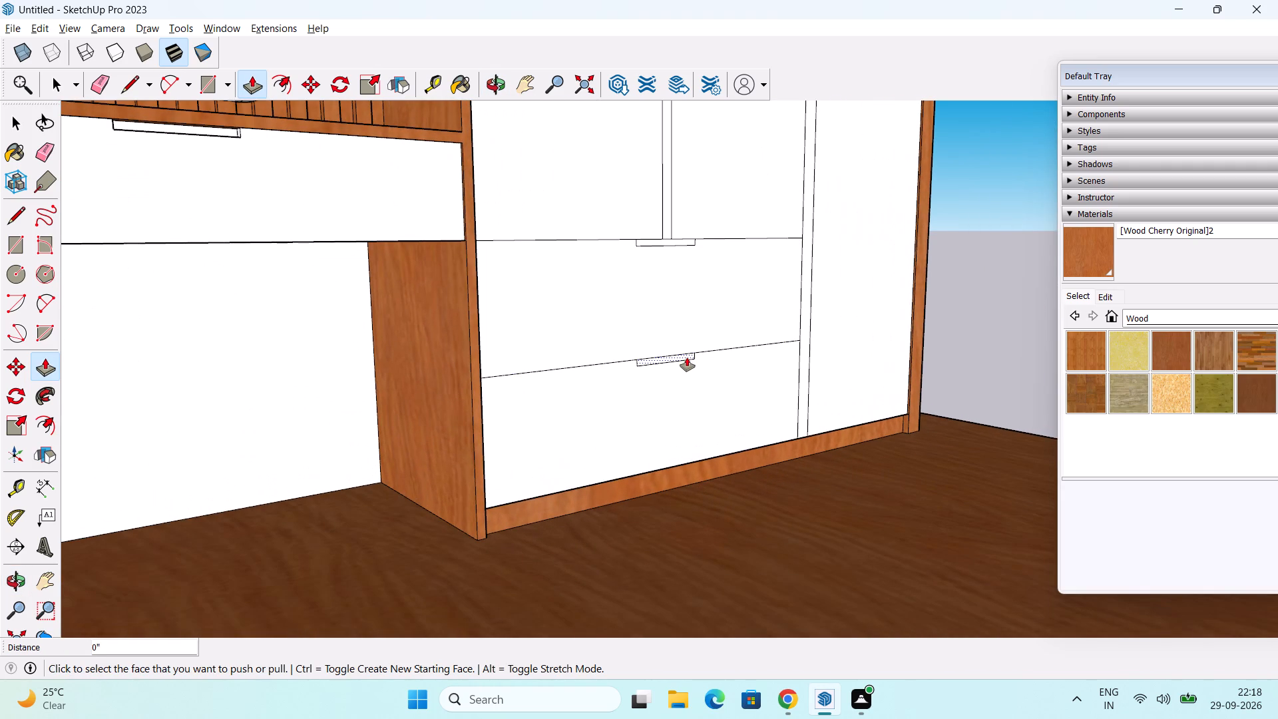
double_click(687, 358)
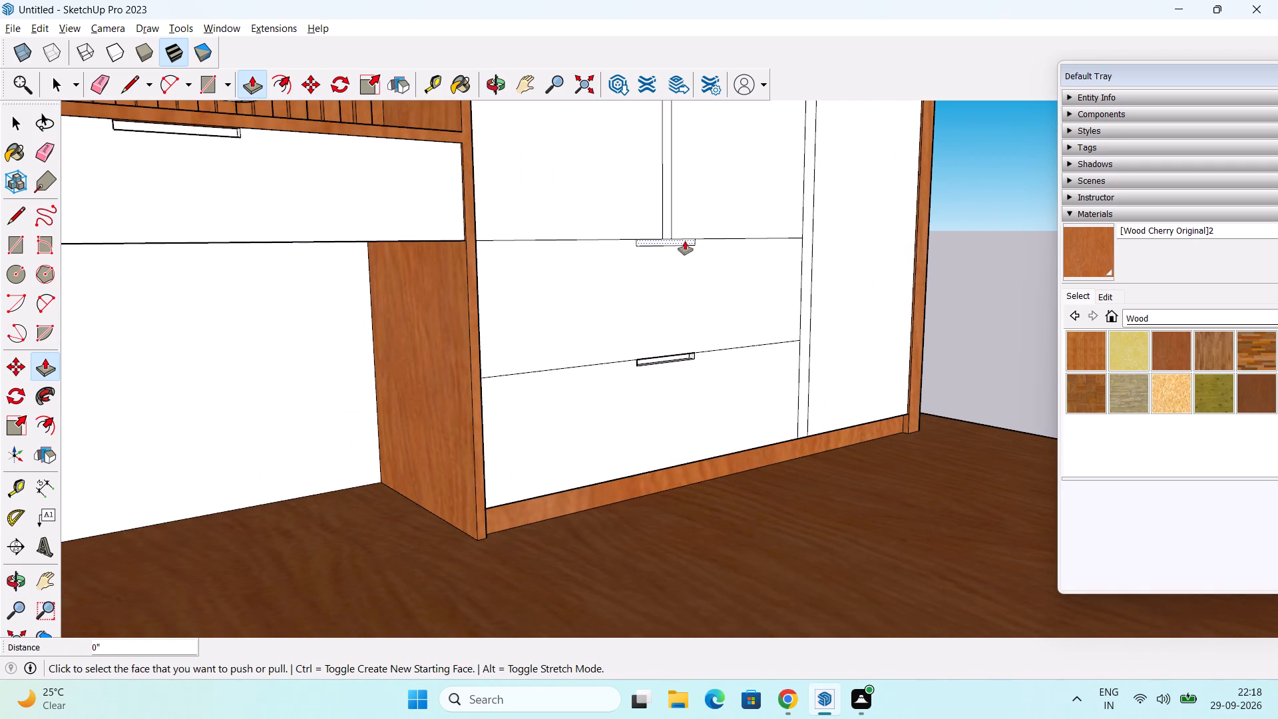
Repeat the 1" recess on the upper wardrobe drawer's handle and the two long handle strips of the tall doors.
double_click(683, 242)
double_click(668, 212)
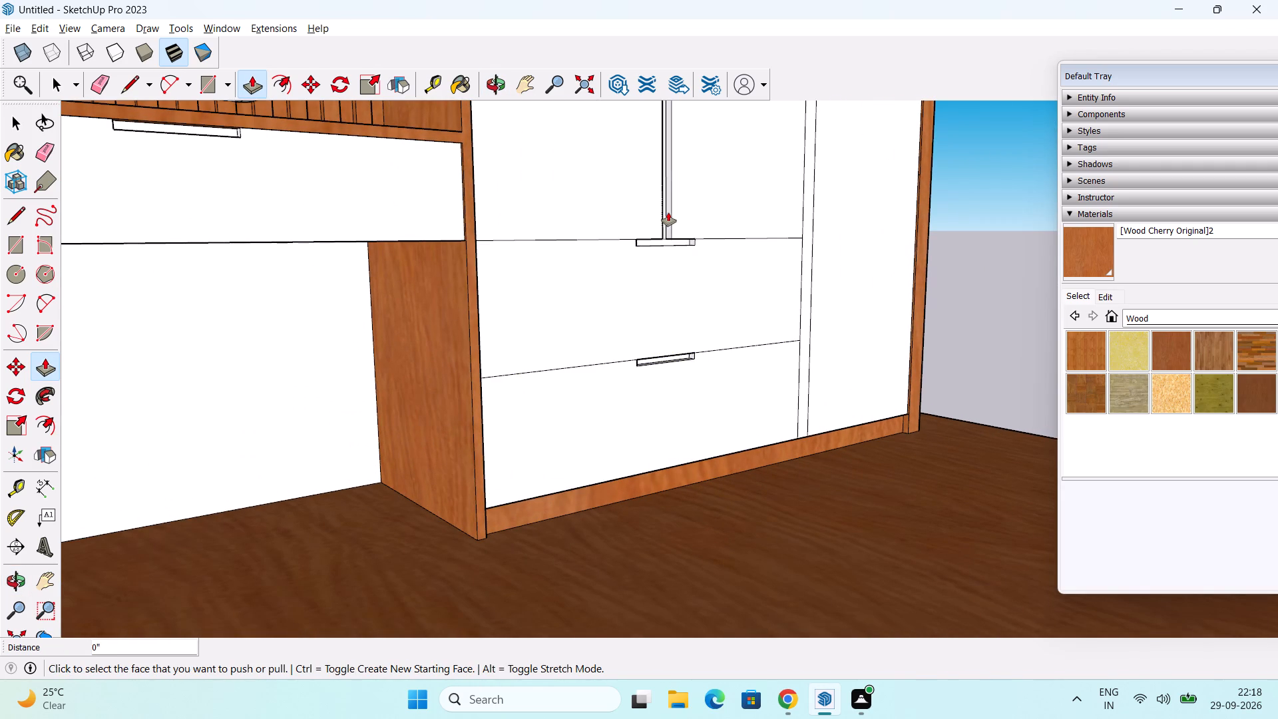
double_click(801, 321)
Pull the two deep handle recesses of the overhead doors above the dressing table back 6 11/16", flush with the fronts.
scroll(806, 310, down, 9)
shift+middle_drag(707, 232, 720, 532)
scroll(612, 375, up, 6)
middle_drag(584, 400, 491, 437)
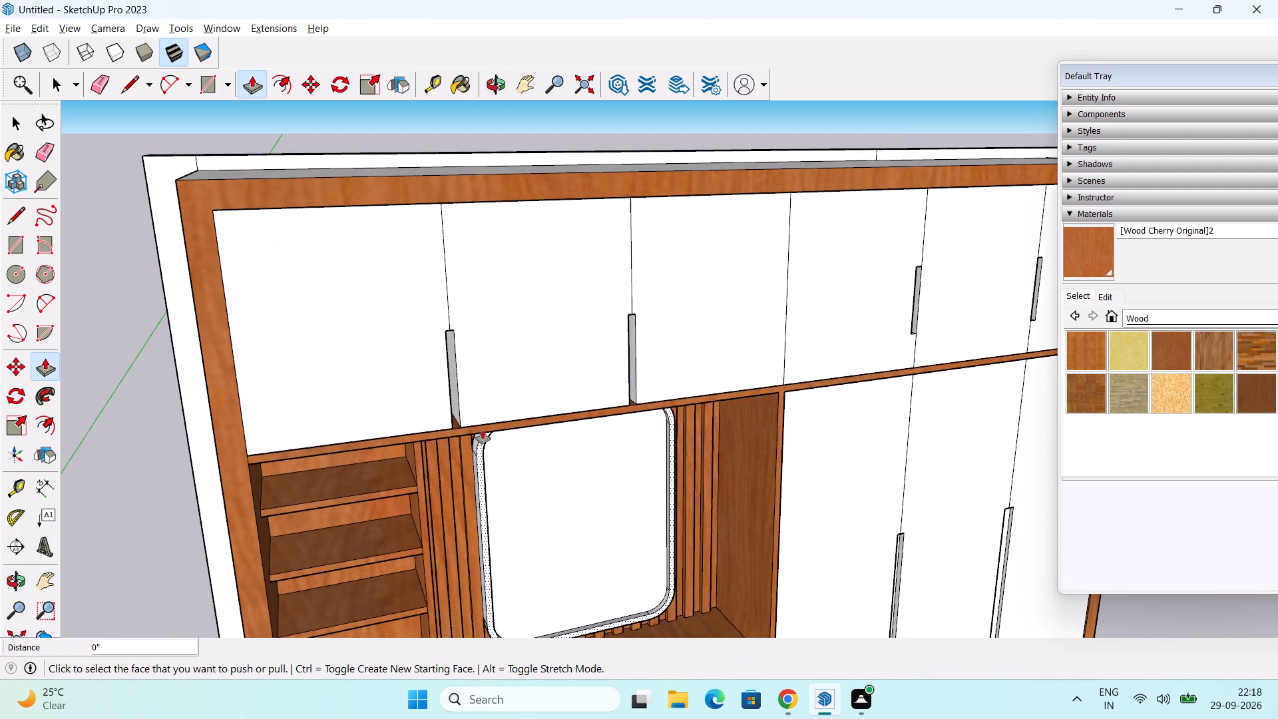
scroll(478, 425, up, 6)
middle_drag(453, 393, 416, 406)
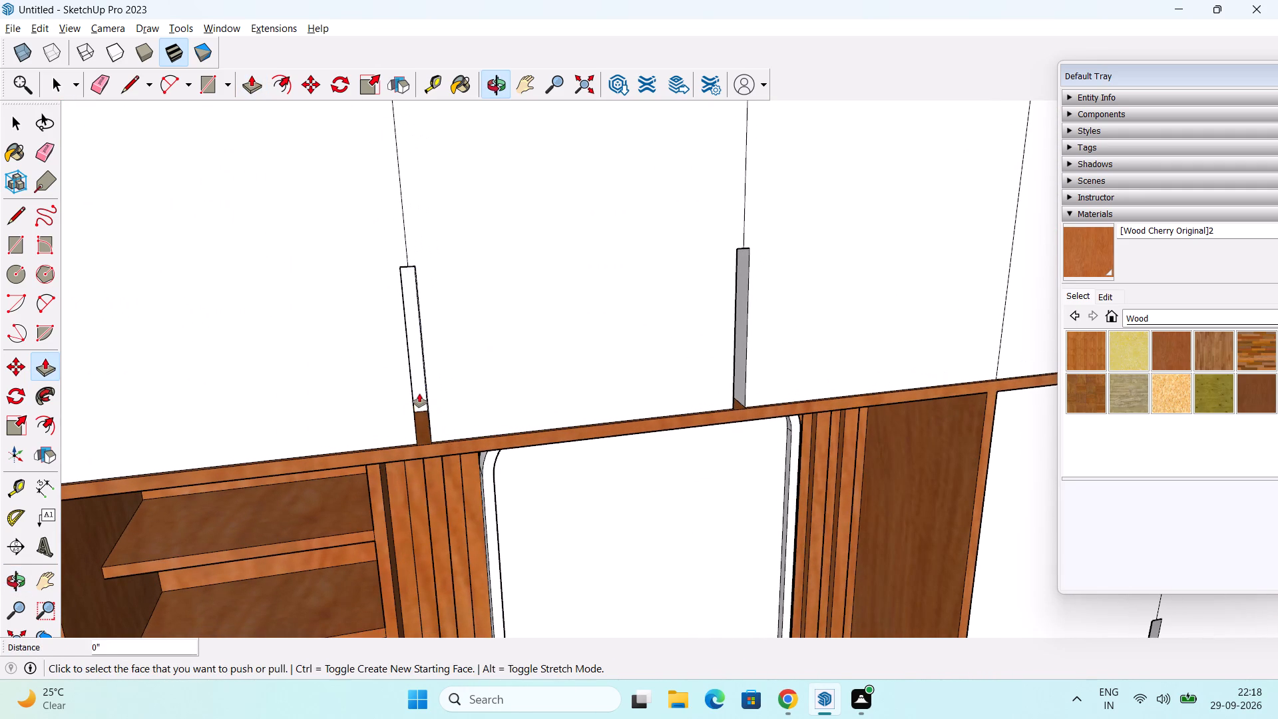
click(419, 392)
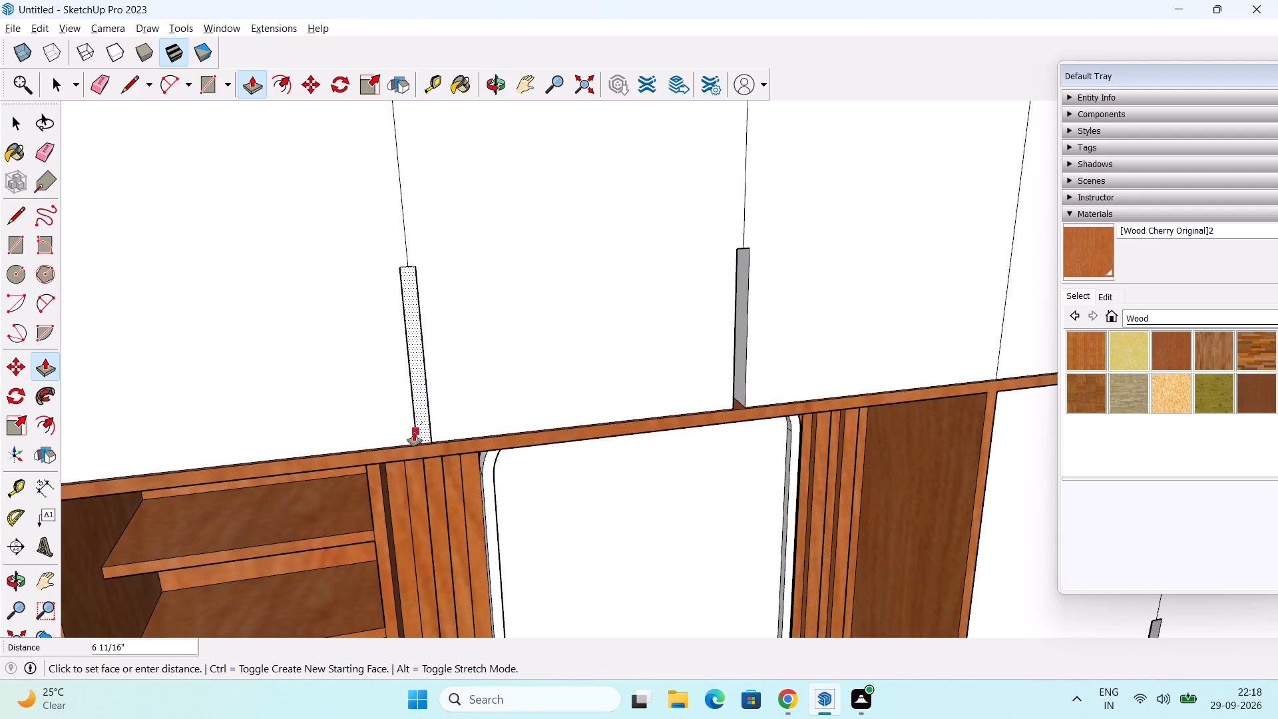
click(414, 432)
middle_drag(750, 374, 578, 405)
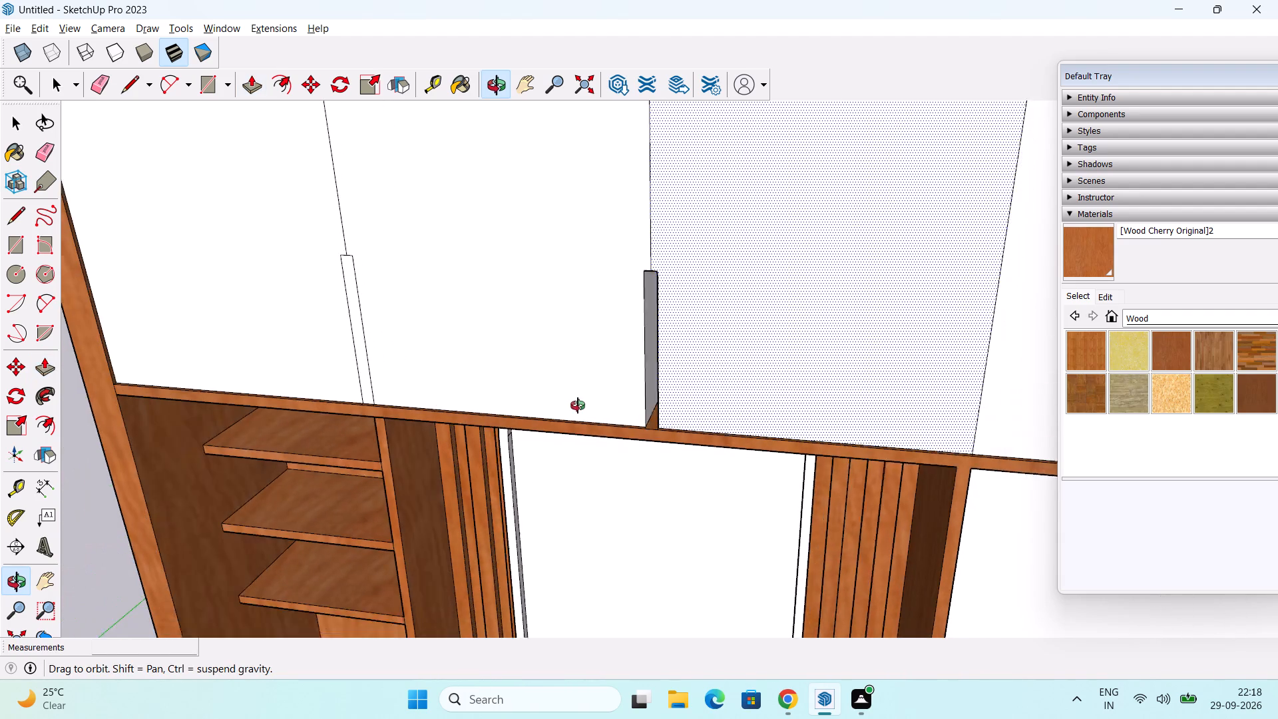
middle_drag(578, 405, 563, 406)
scroll(623, 395, up, 2)
middle_drag(650, 394, 744, 415)
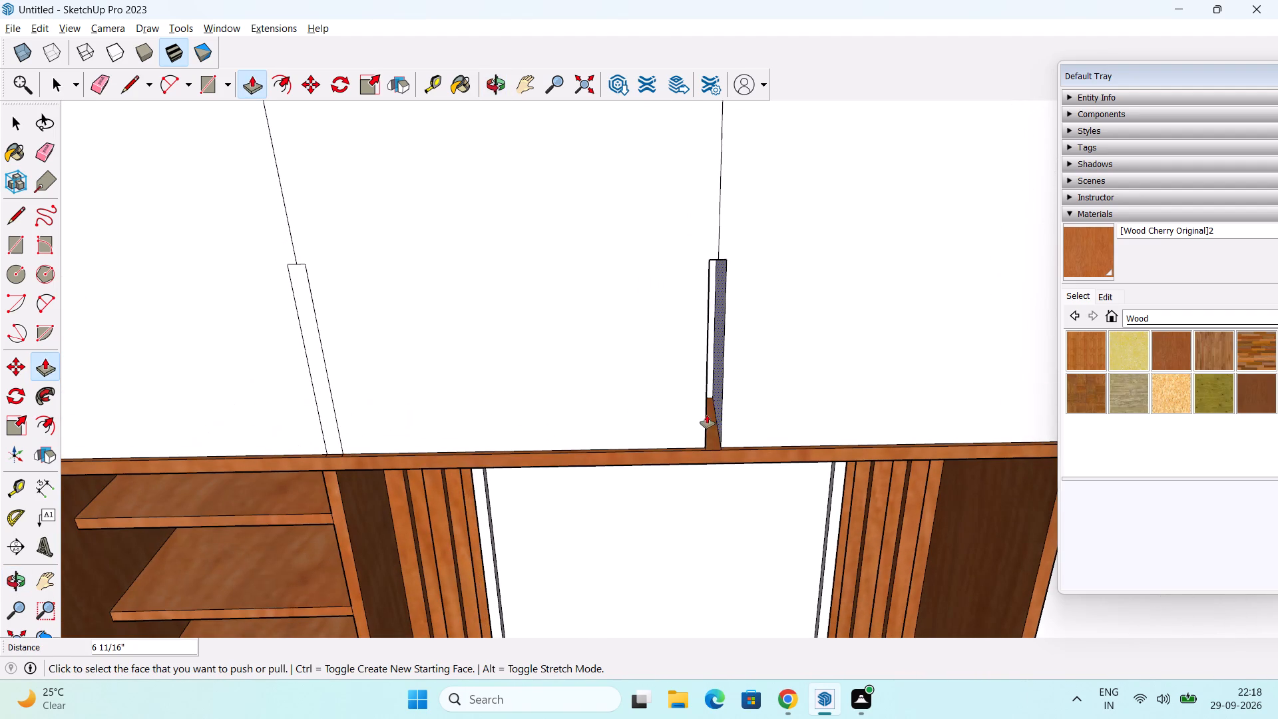
double_click(712, 381)
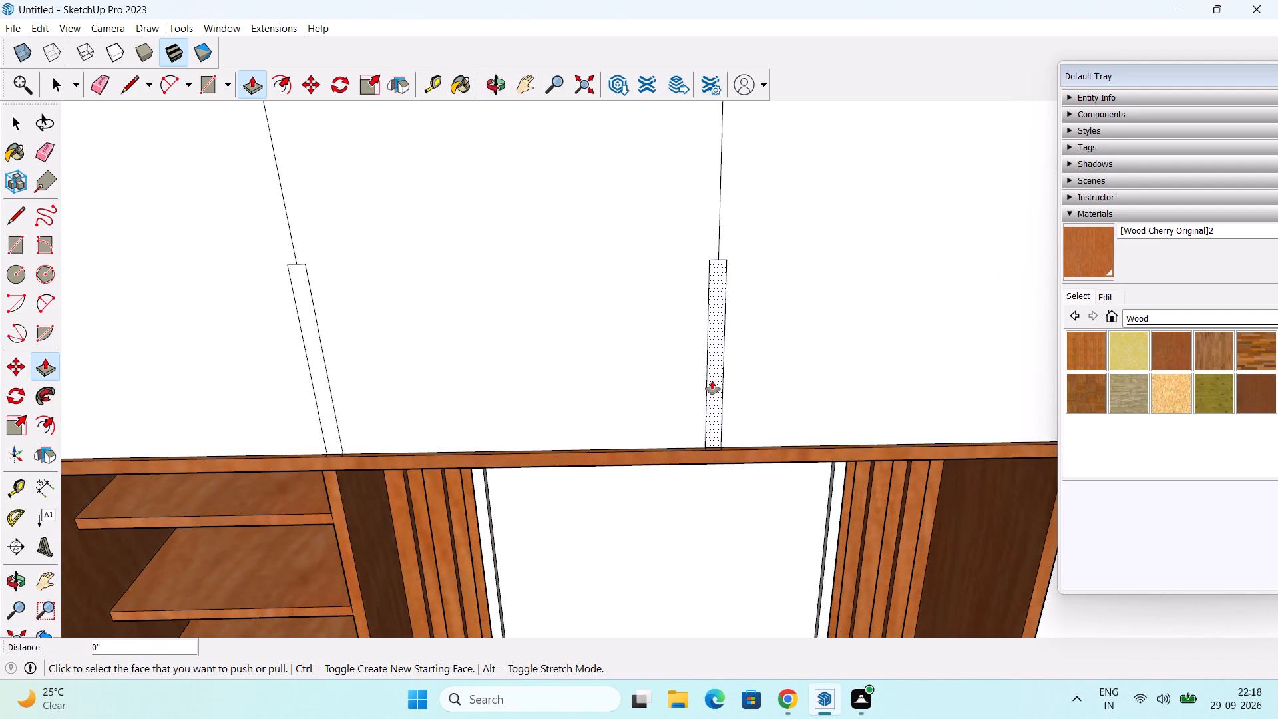
Repeat the same pull on the two deep handle recesses of the overhead doors above the wardrobe, making them flush.
scroll(714, 379, down, 5)
middle_drag(831, 421, 389, 386)
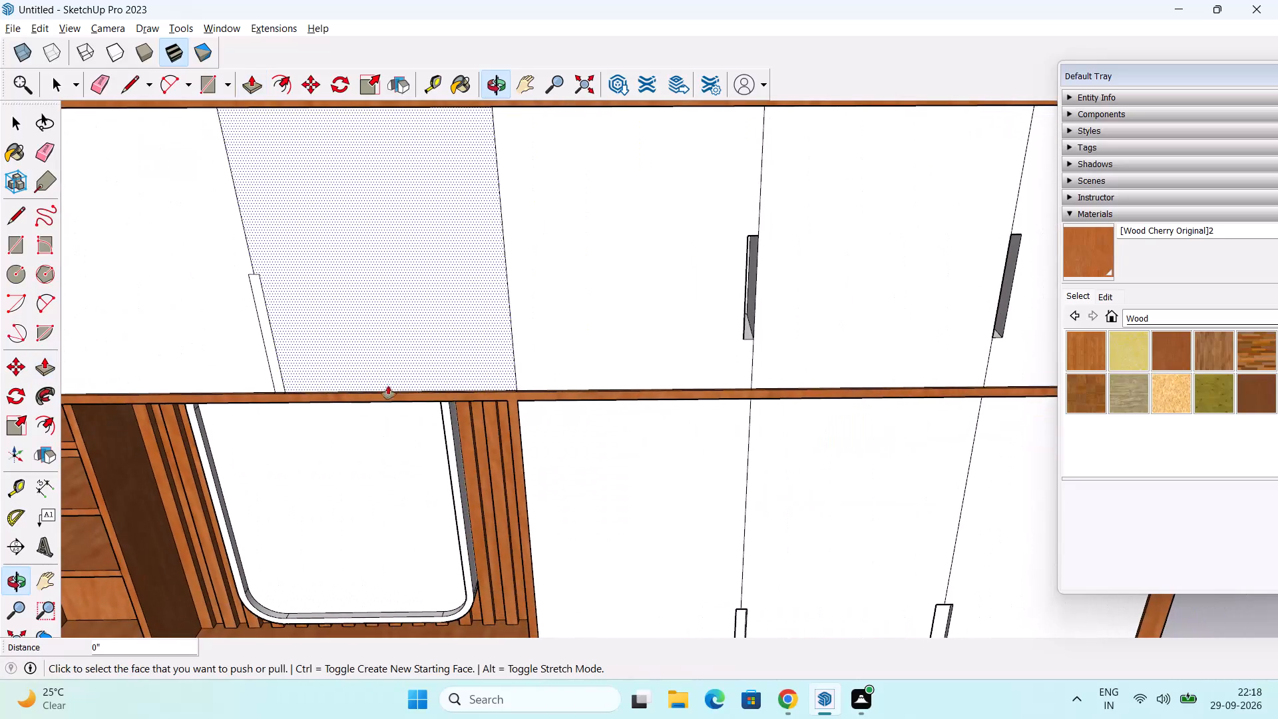
middle_drag(732, 319, 675, 316)
scroll(720, 311, up, 2)
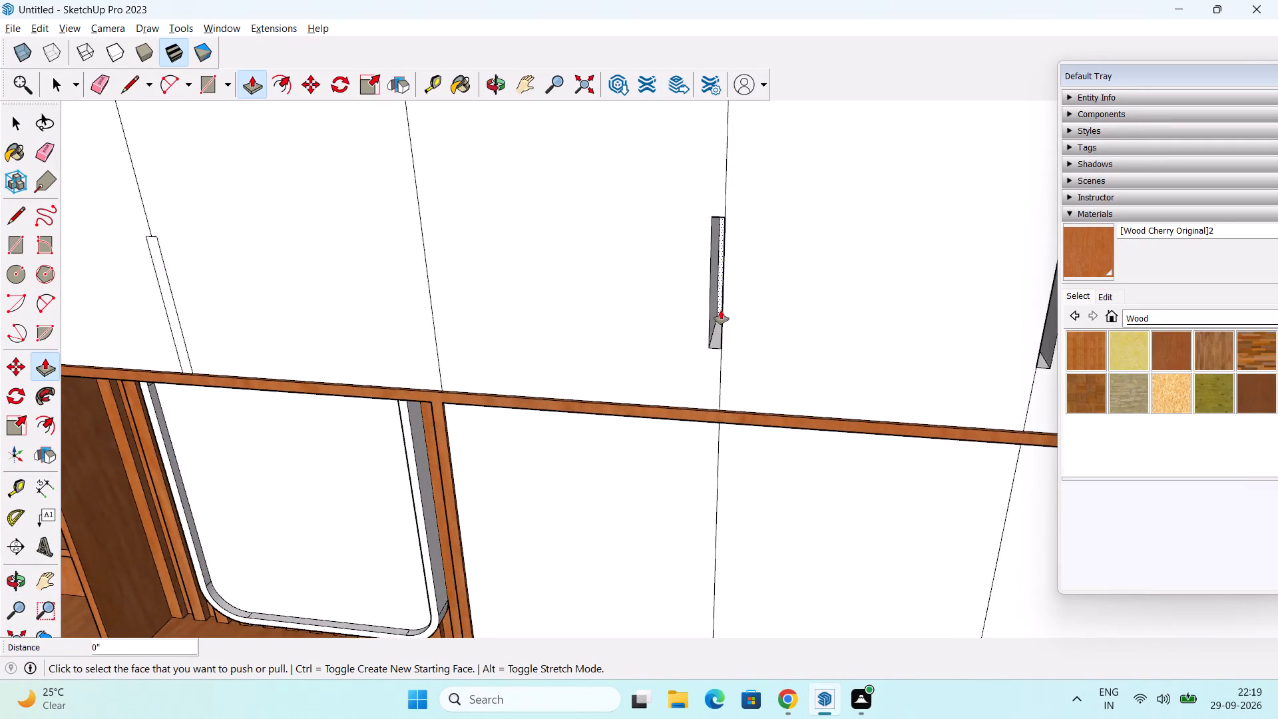
scroll(721, 310, up, 2)
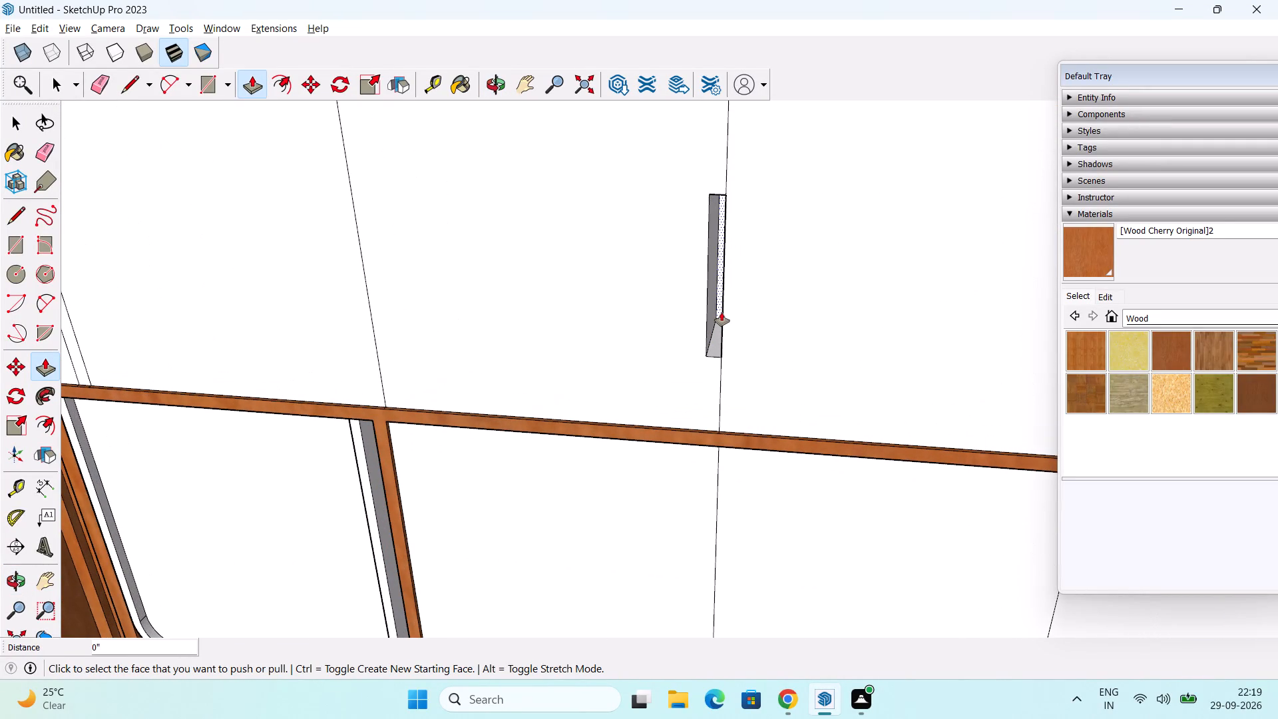
double_click(722, 312)
scroll(785, 334, down, 2)
shift+middle_drag(807, 369, 515, 344)
double_click(757, 290)
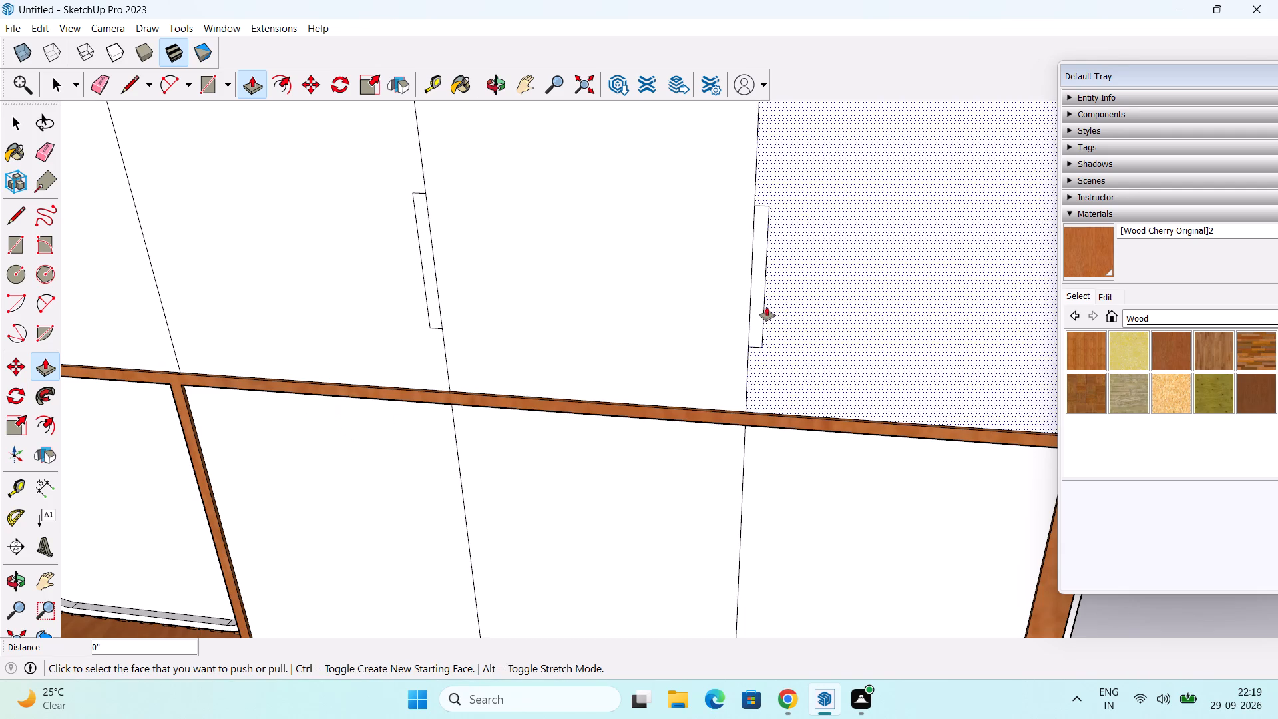
Recess the handle rectangle beside the last seam of the overhead doors, nearest the wardrobe's outer side, 1" inward.
scroll(757, 308, down, 4)
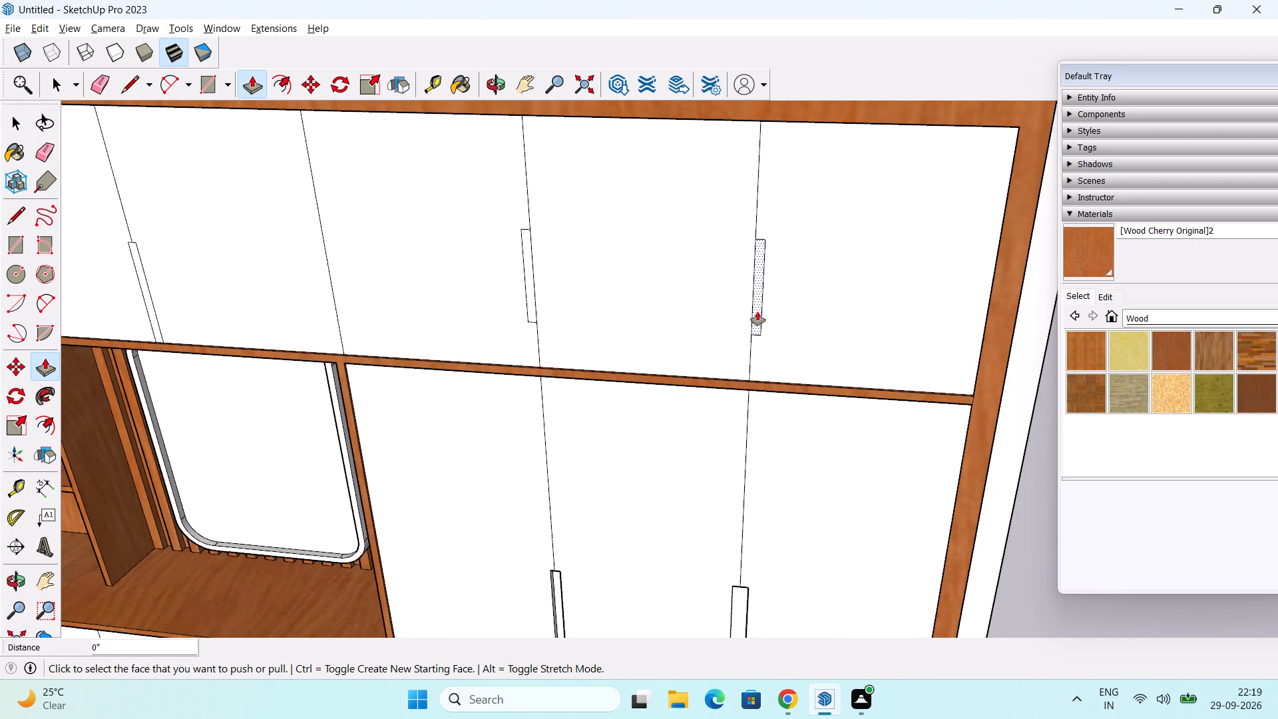
click(757, 312)
key(1)
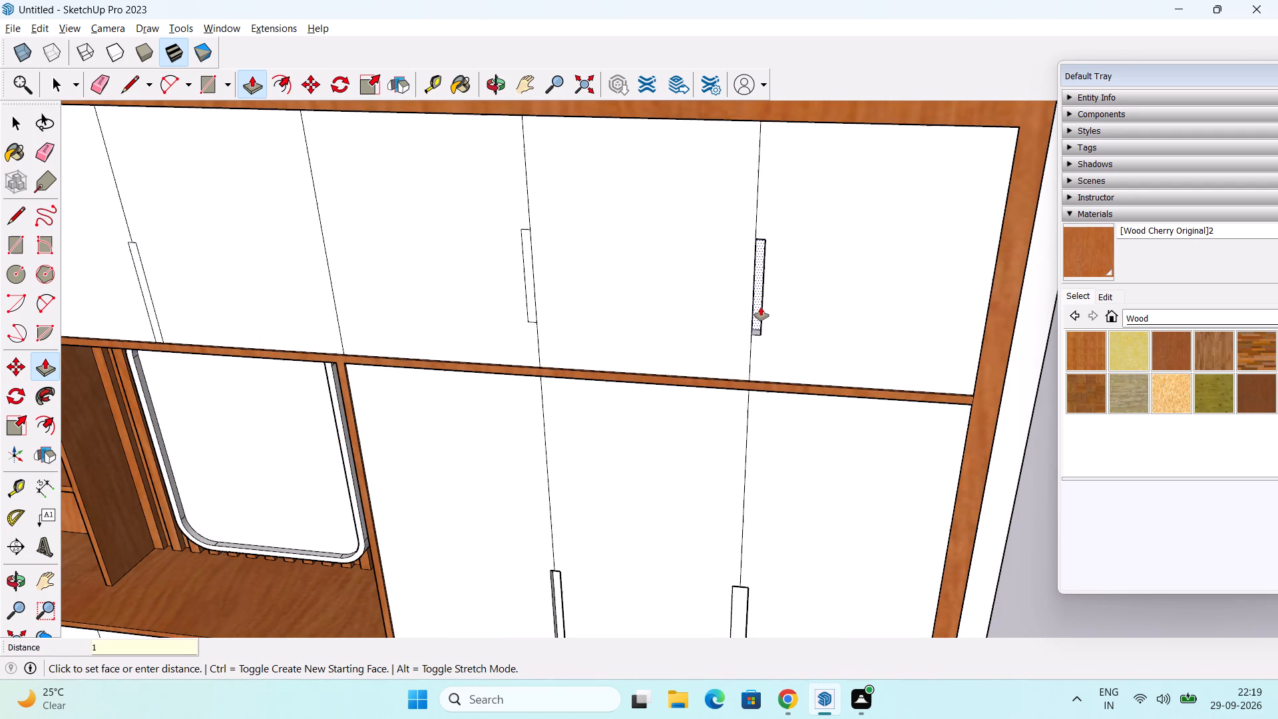
key(shift+quotedbl)
key(Return)
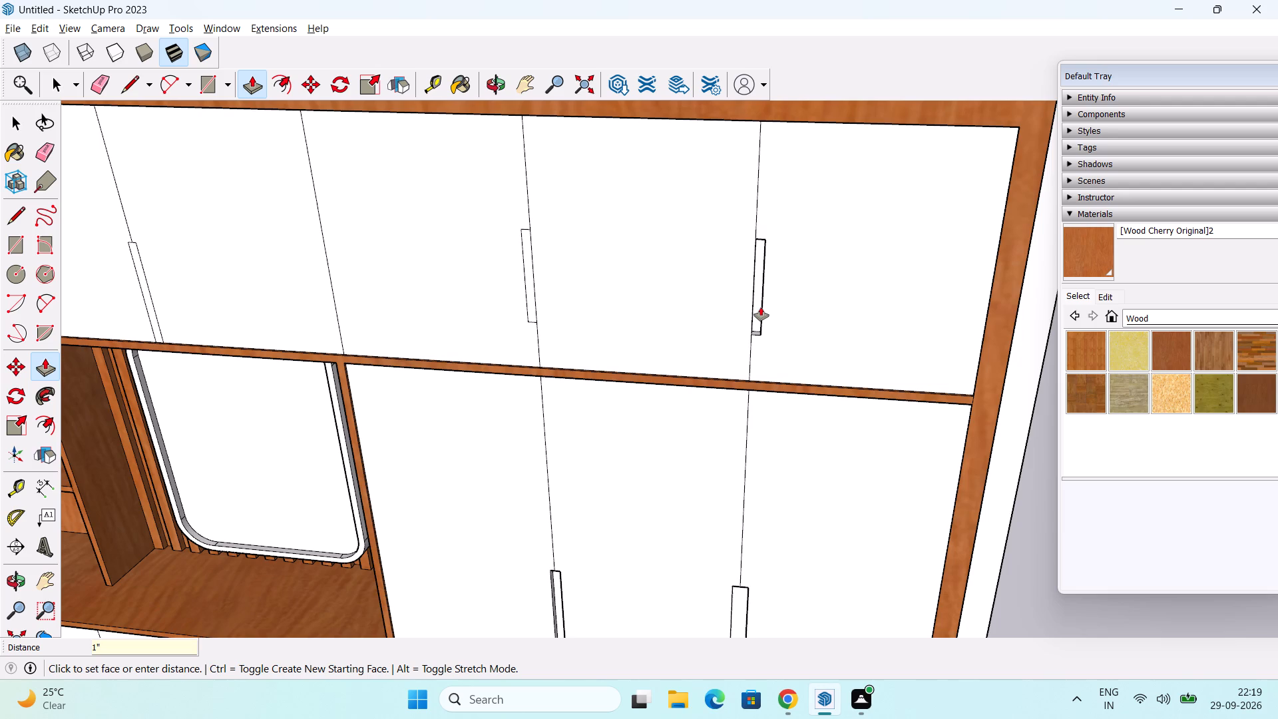
Repeat the 1" recess on the remaining three overhead door handles above the wardrobe and dressing table.
double_click(530, 289)
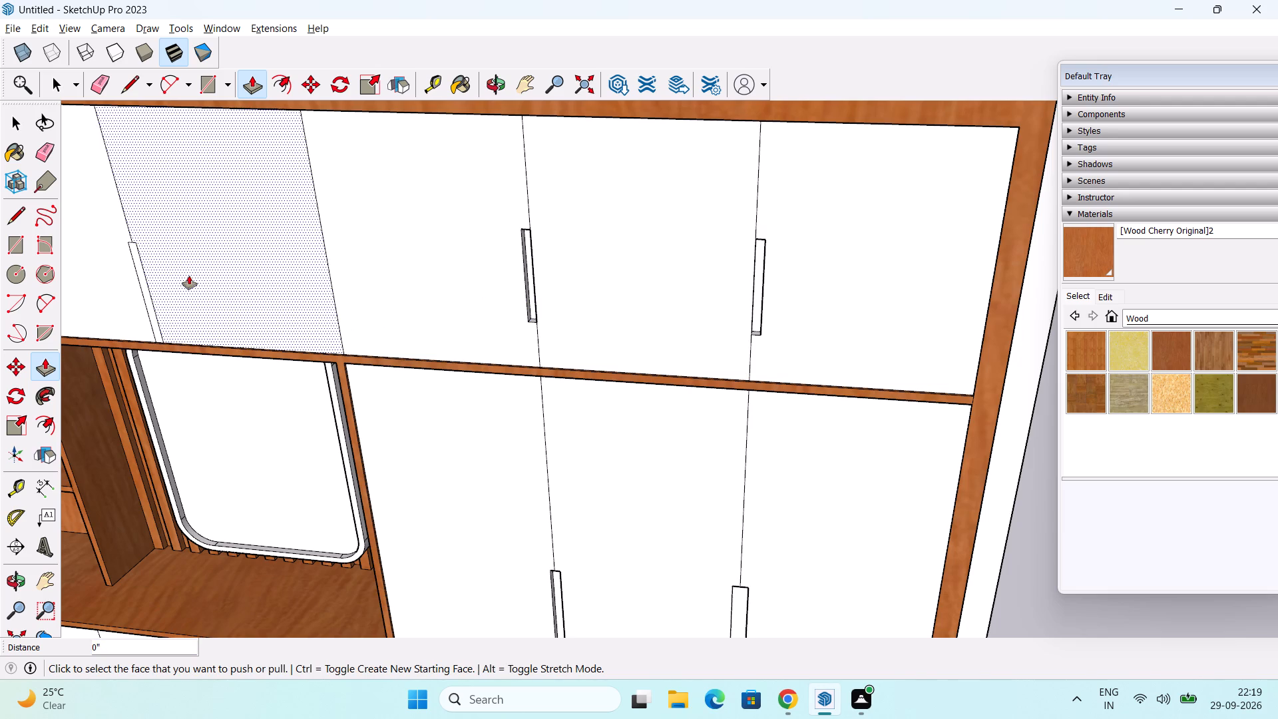
double_click(146, 300)
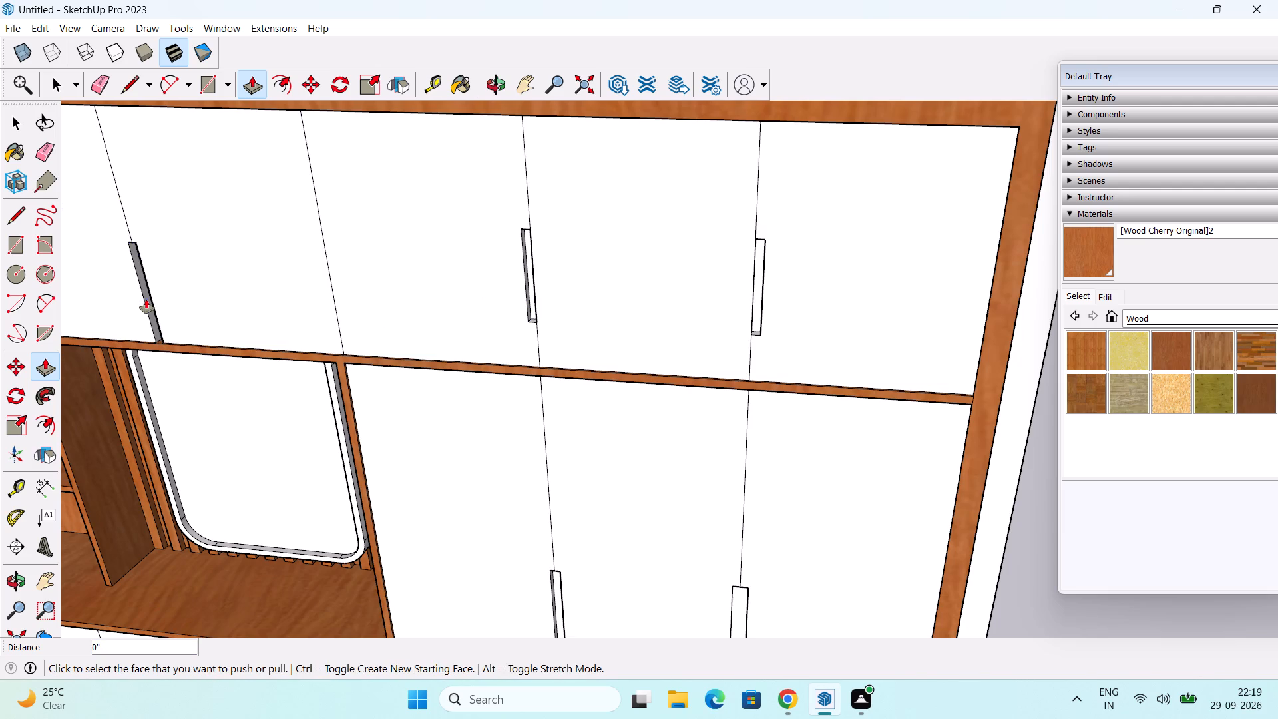
shift+middle_drag(96, 344, 387, 337)
middle_drag(387, 337, 395, 348)
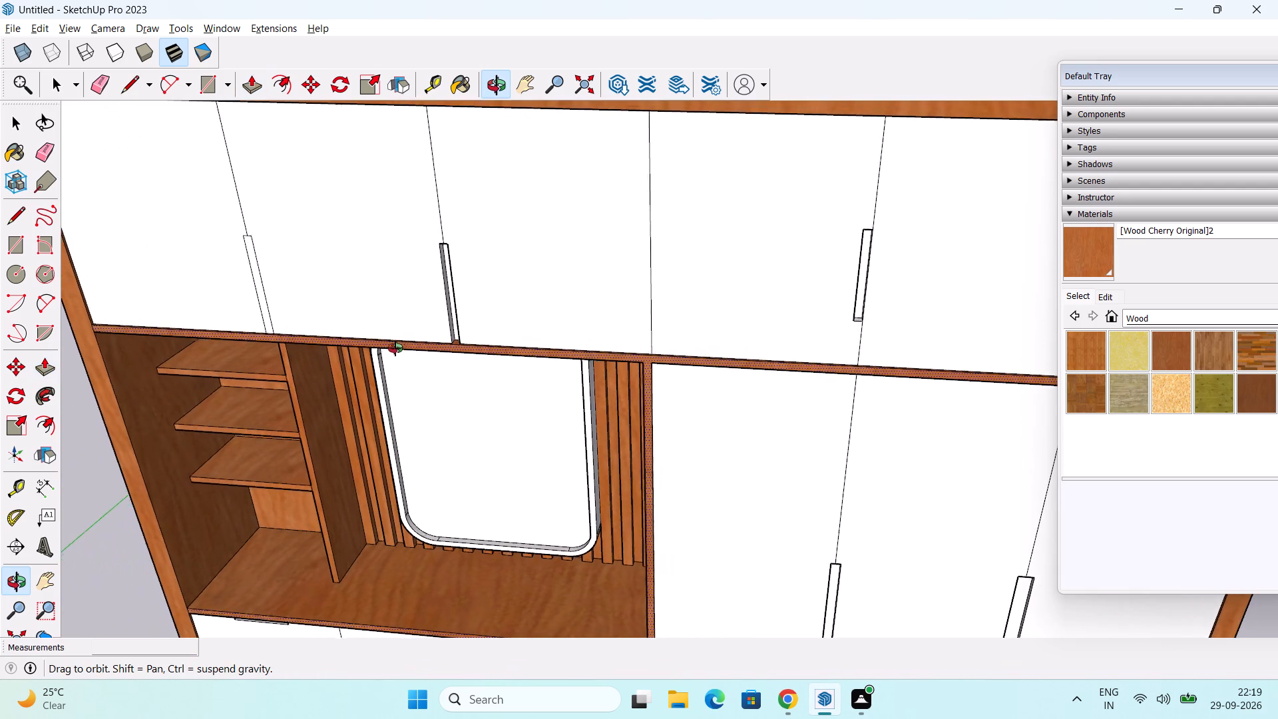
middle_drag(395, 348, 525, 356)
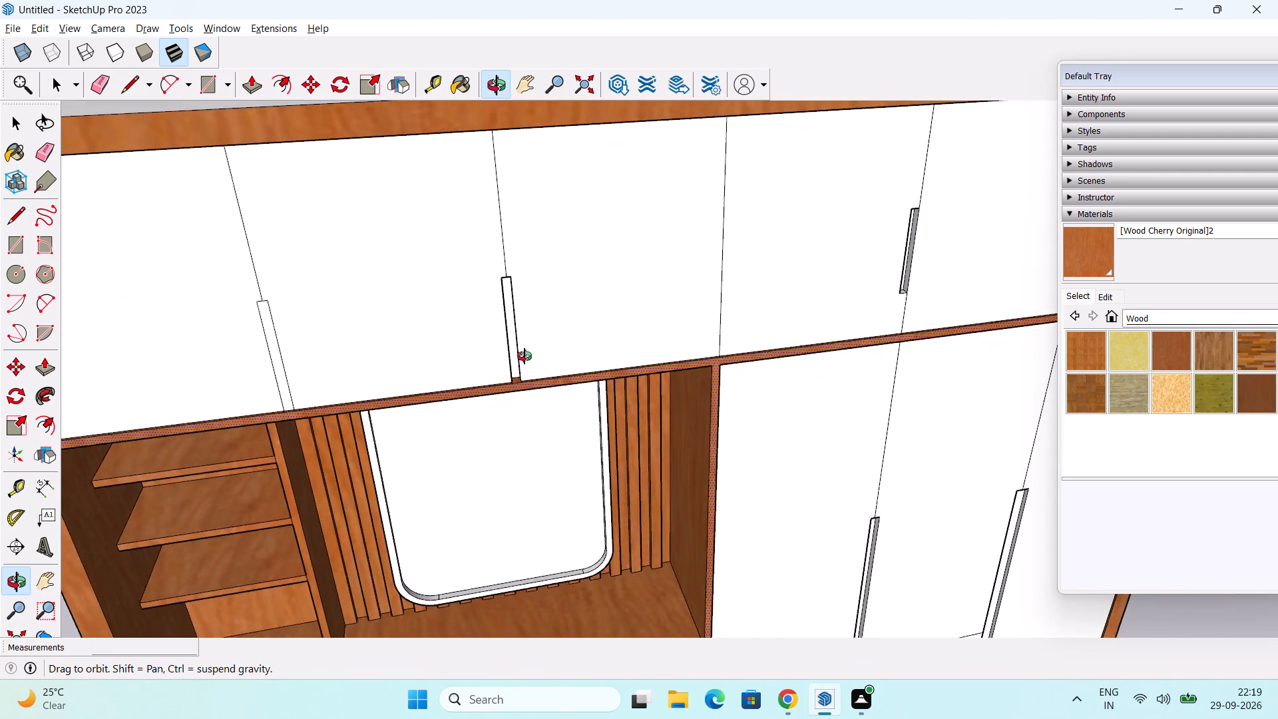
middle_drag(525, 356, 441, 356)
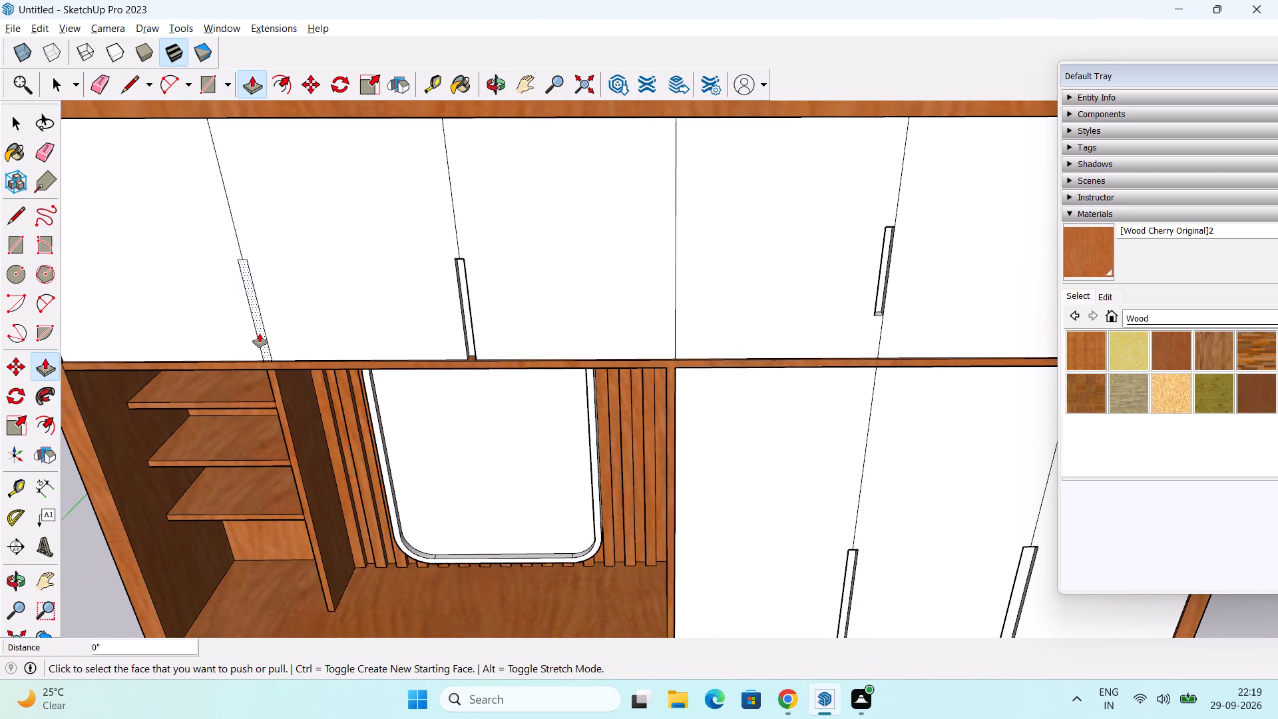
double_click(260, 334)
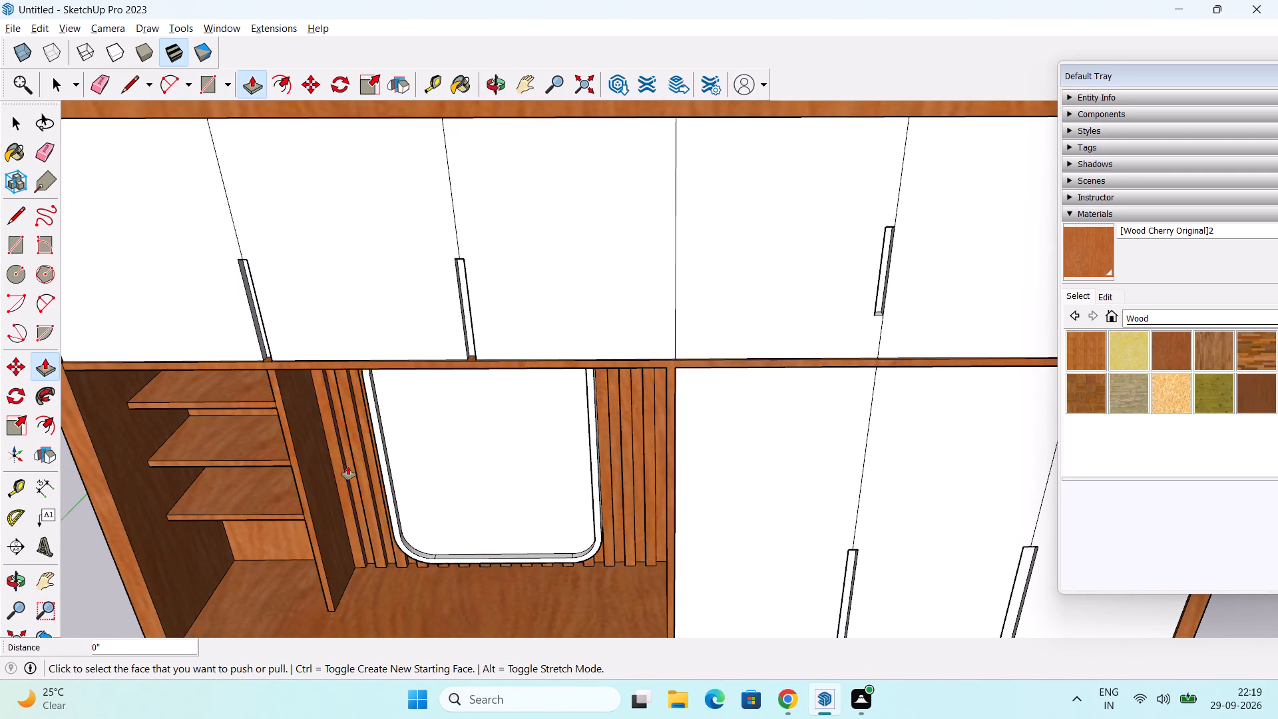
key(space)
Examine the whole wardrobe and dressing table from the front and from an angle to check the handle recesses.
scroll(363, 435, down, 10)
middle_drag(475, 422, 515, 294)
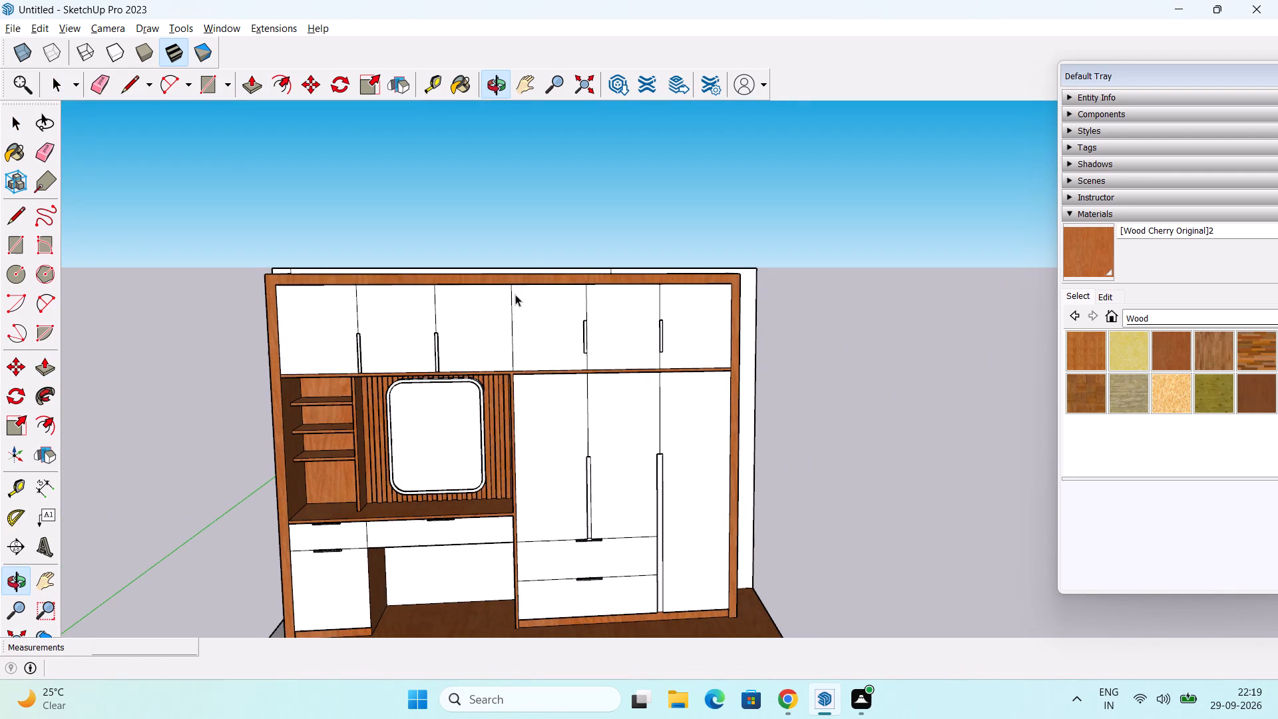
middle_drag(550, 447, 569, 350)
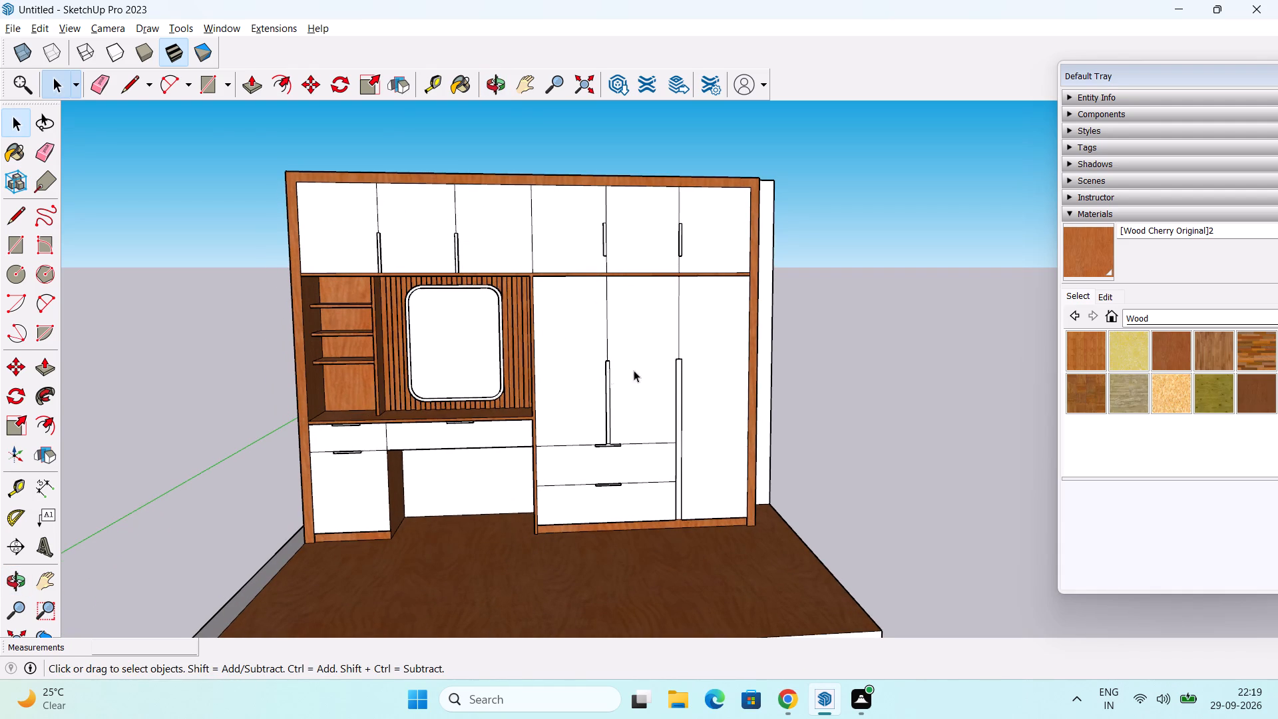
middle_drag(685, 386, 520, 374)
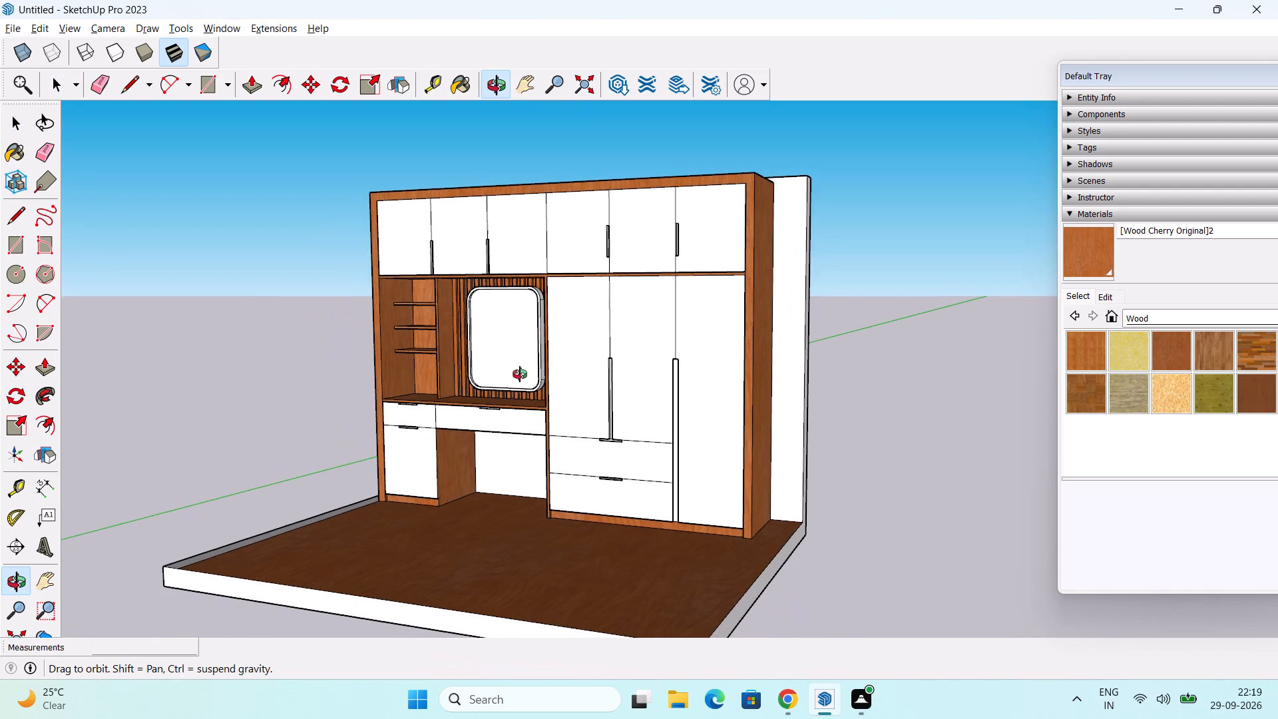
middle_drag(520, 374, 691, 390)
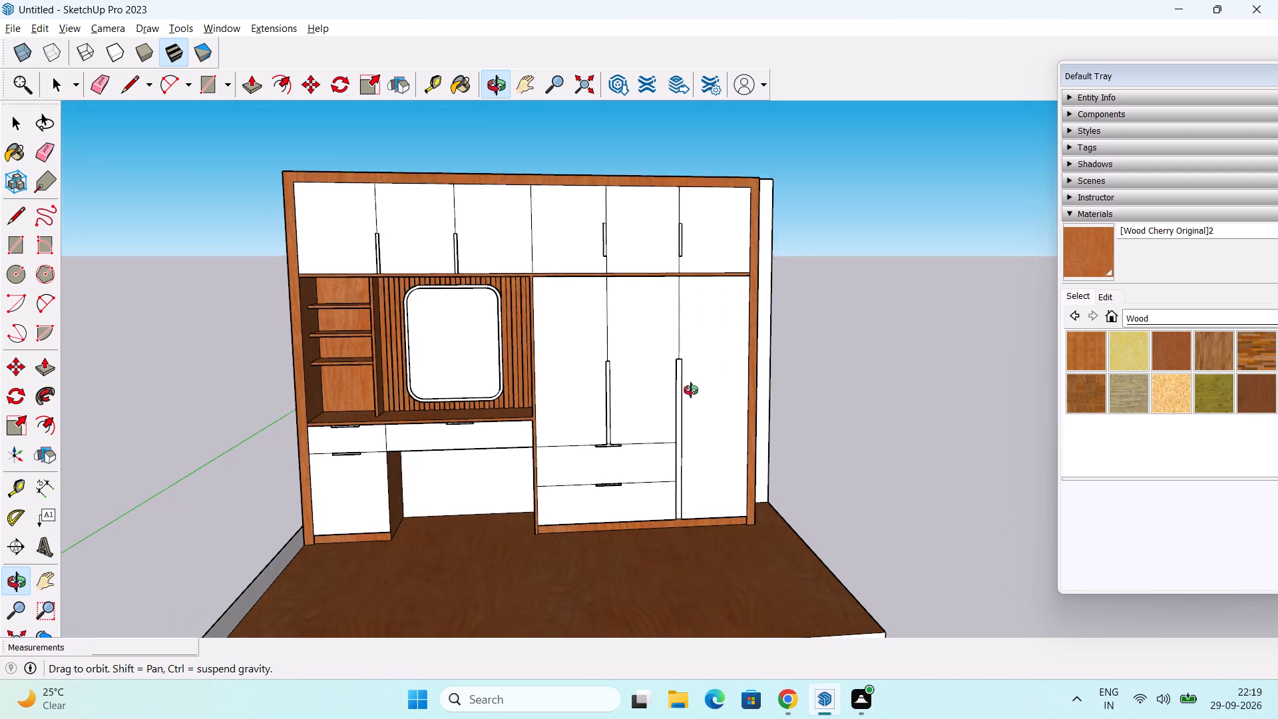
middle_drag(691, 390, 696, 383)
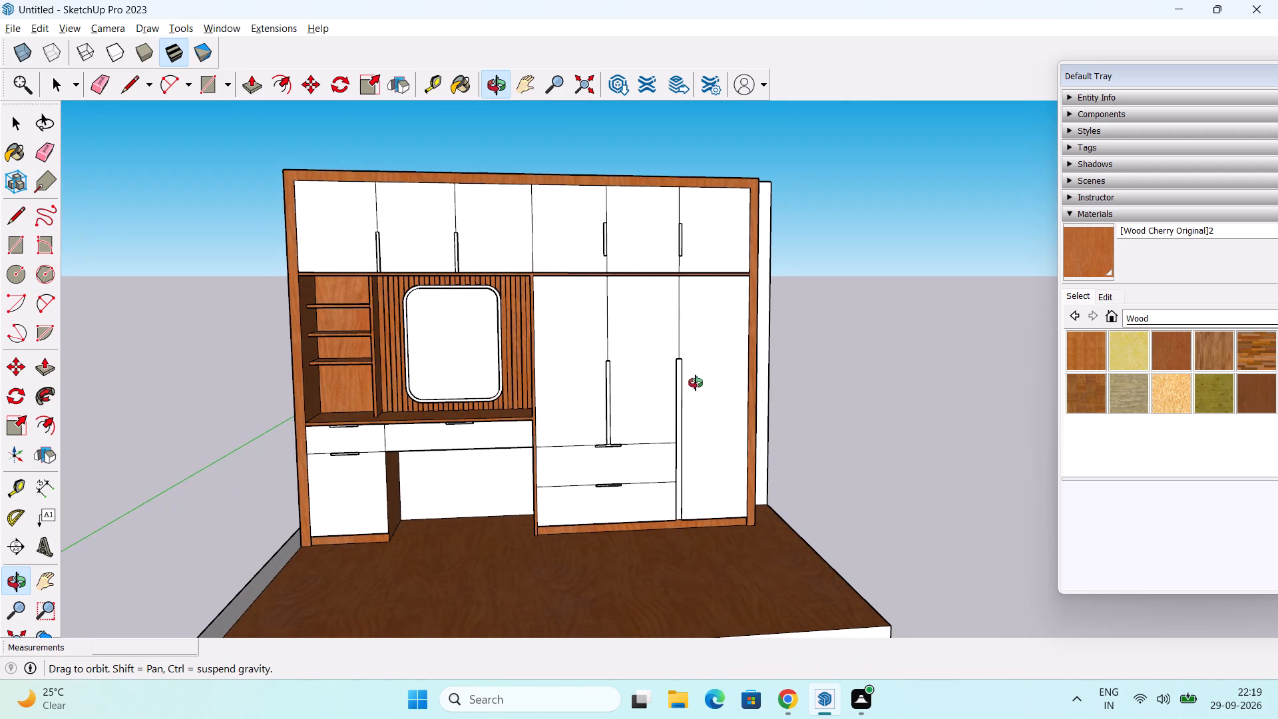
middle_drag(696, 383, 700, 376)
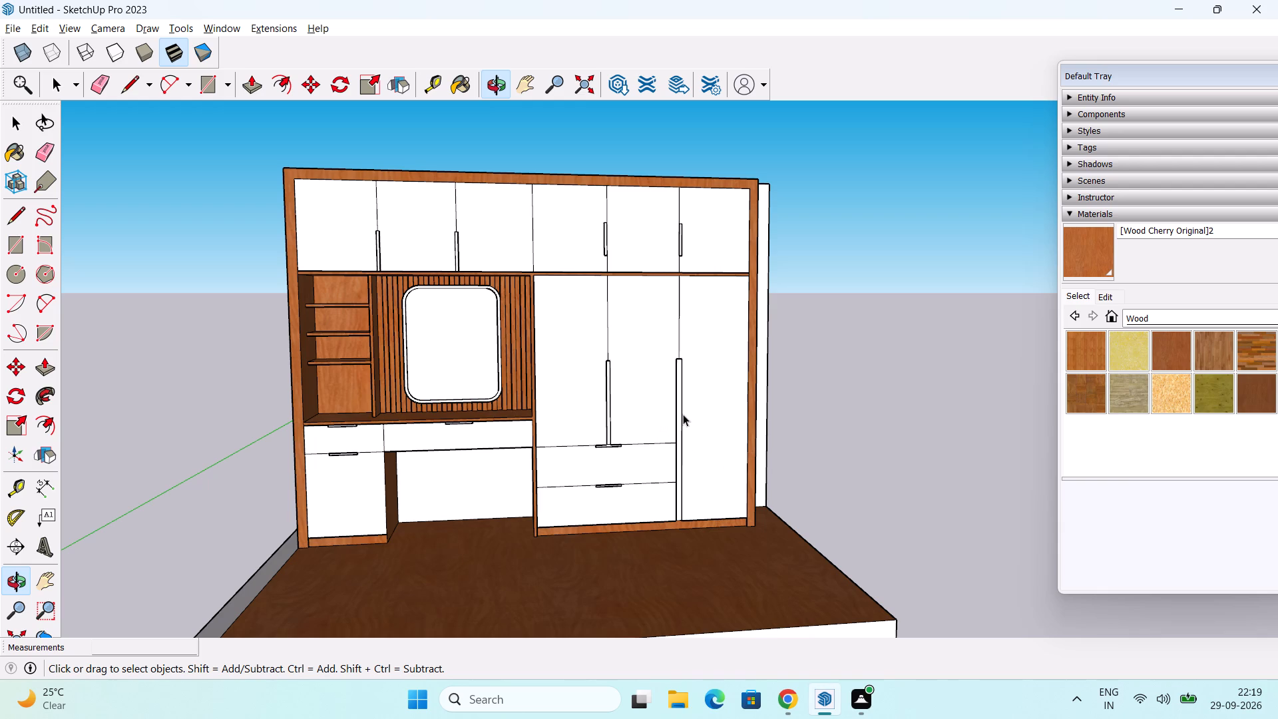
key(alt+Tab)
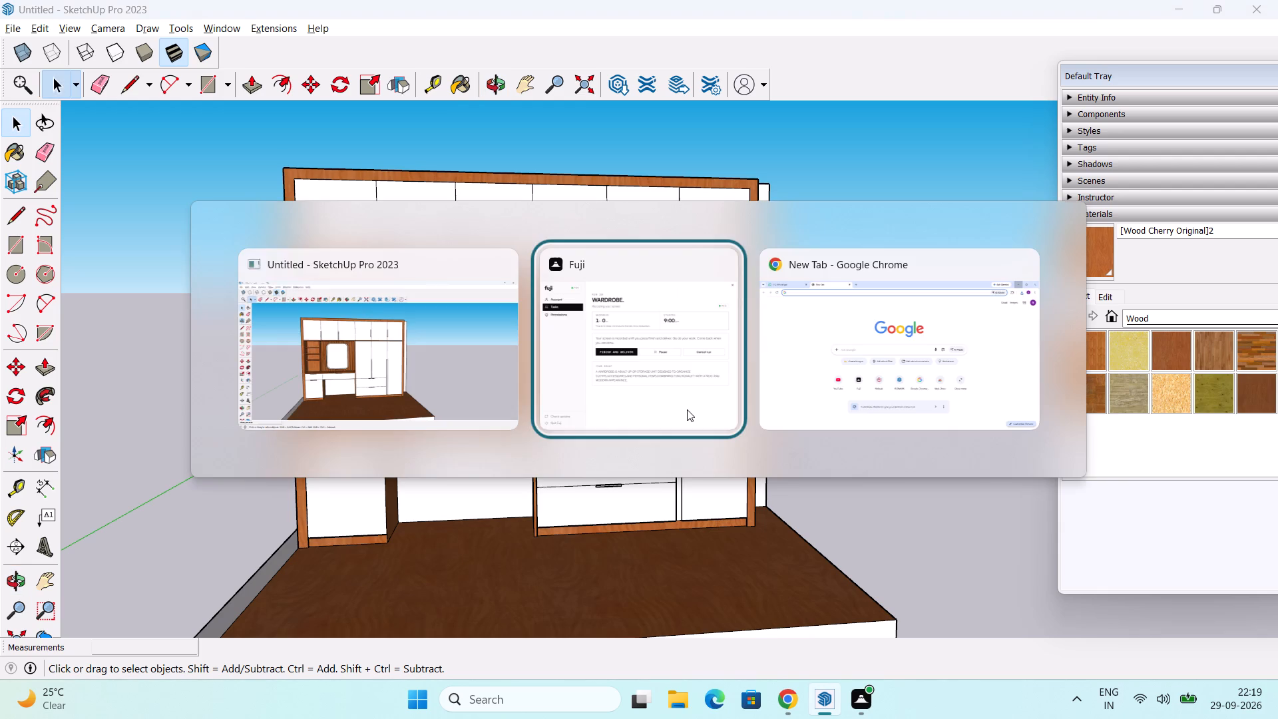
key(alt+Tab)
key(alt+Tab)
Inspect the full unit from above and the base, drawers and partition foot up close.
scroll(694, 409, down, 2)
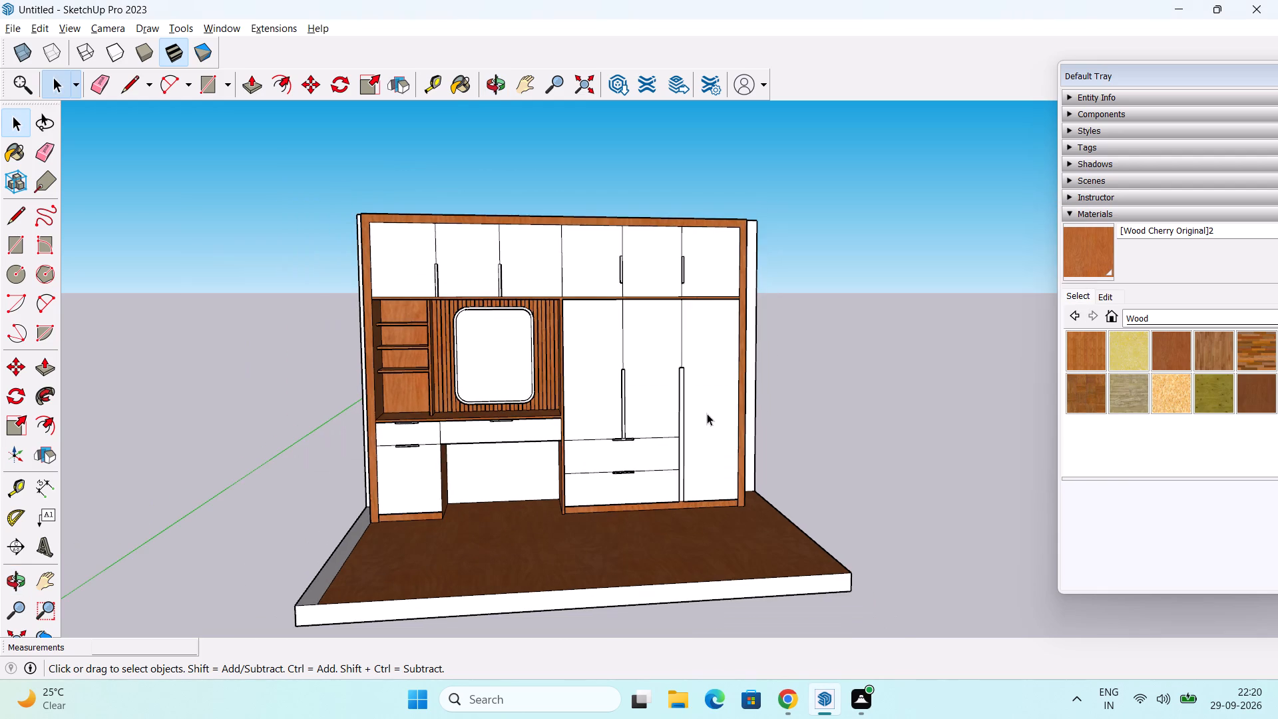
middle_drag(724, 427, 650, 411)
middle_drag(662, 395, 657, 485)
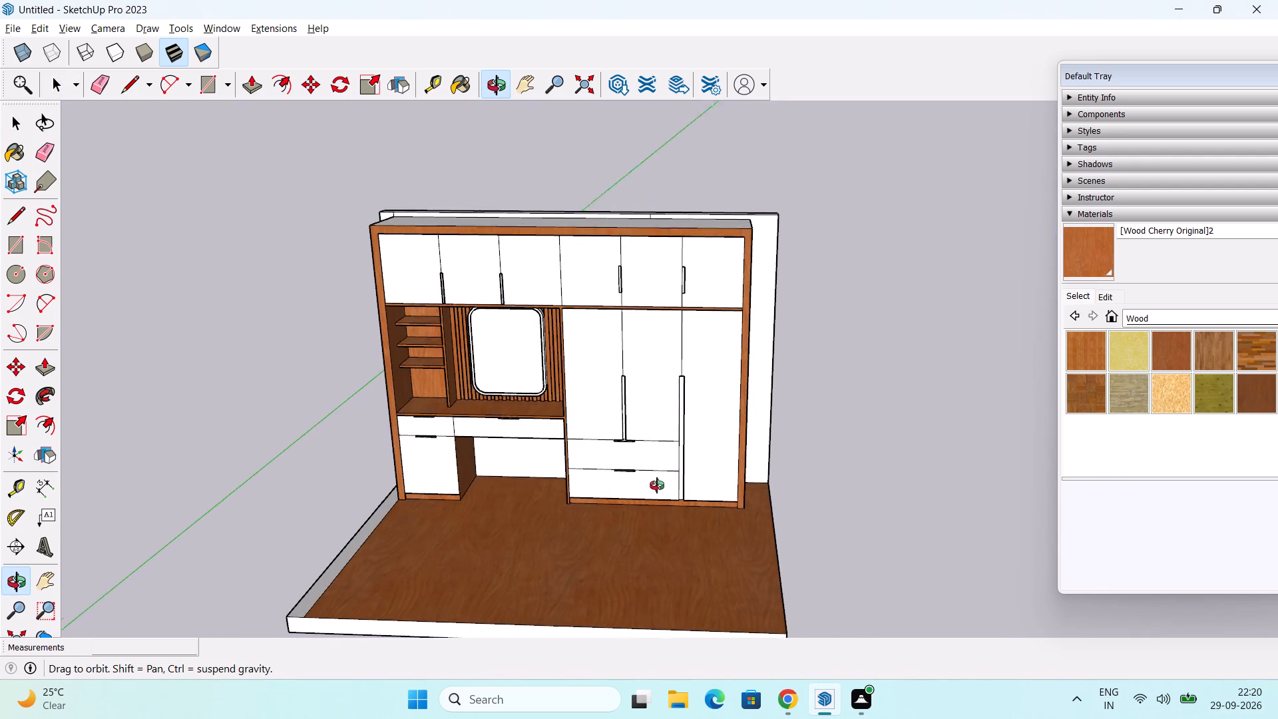
middle_drag(657, 485, 657, 482)
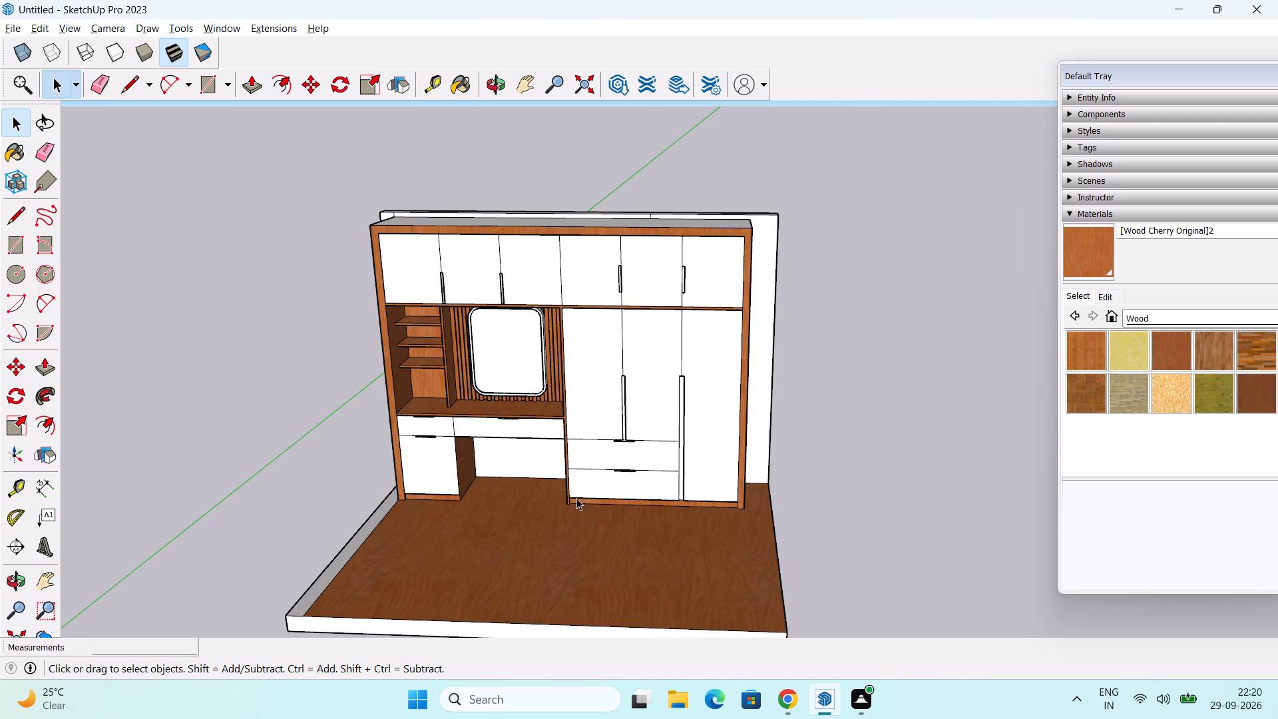
scroll(576, 498, up, 11)
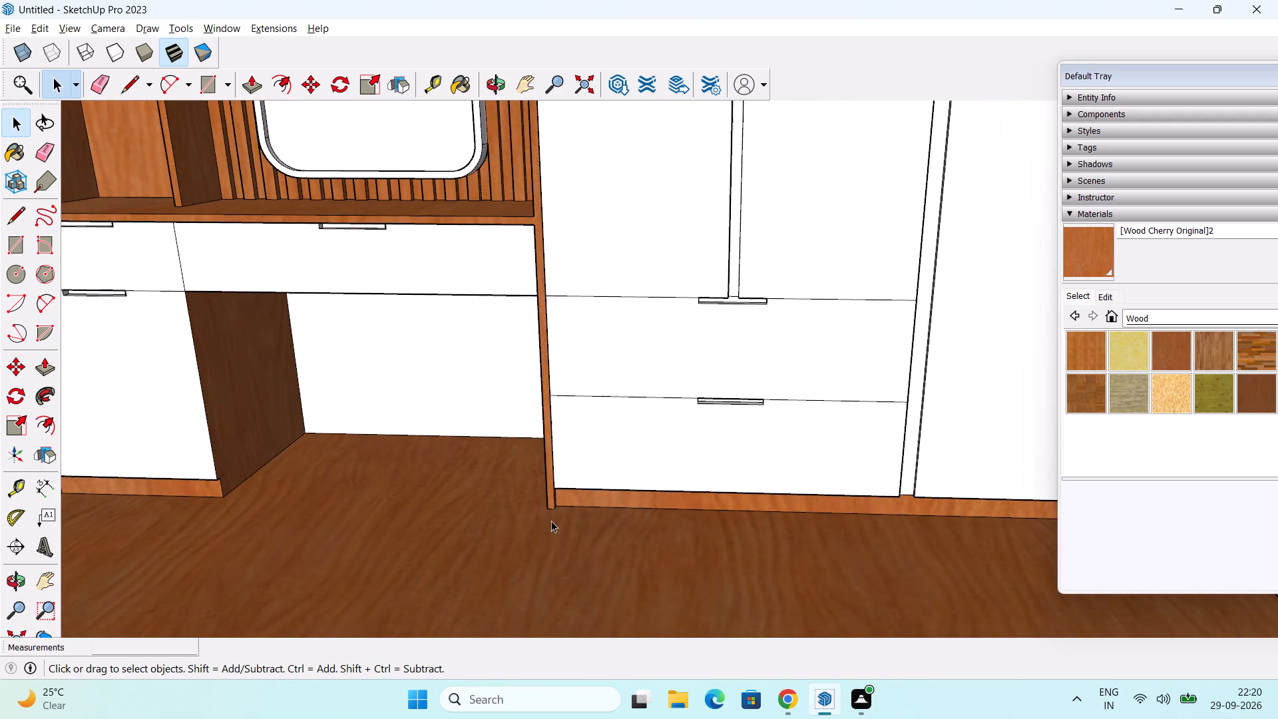
scroll(551, 521, up, 1)
middle_drag(552, 516, 431, 512)
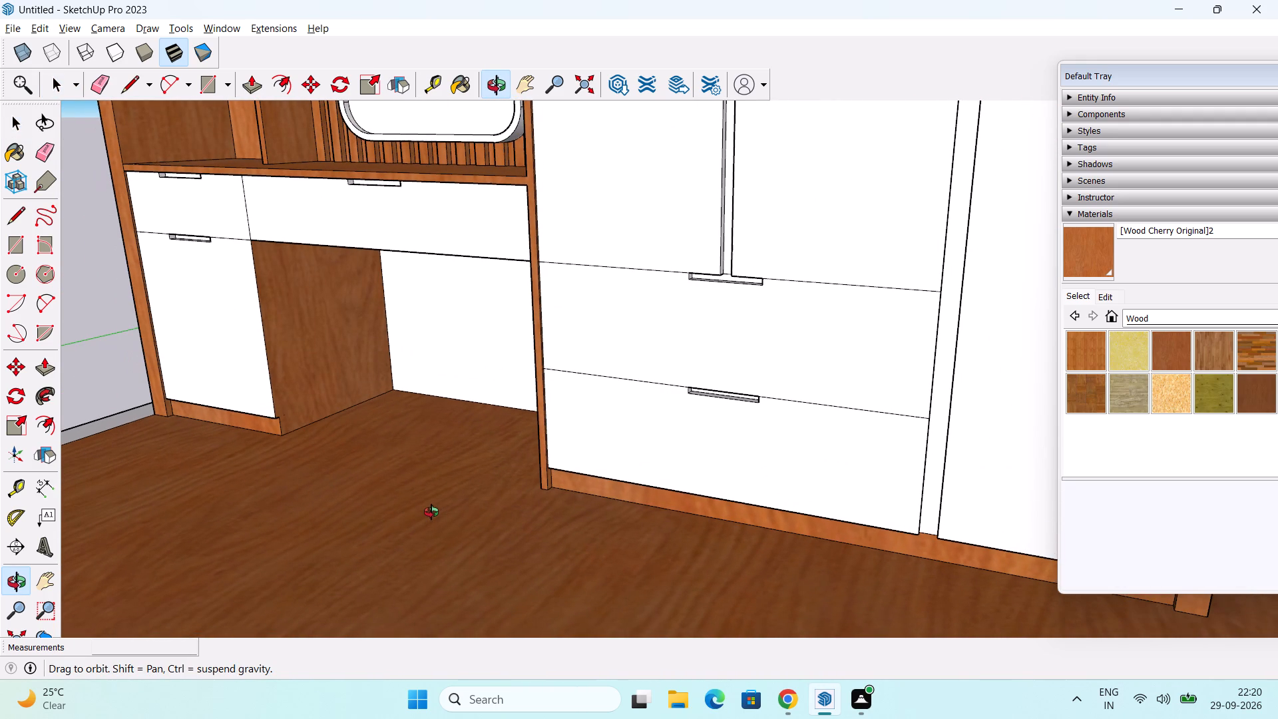
middle_drag(431, 512, 628, 523)
scroll(632, 513, down, 8)
scroll(535, 492, down, 2)
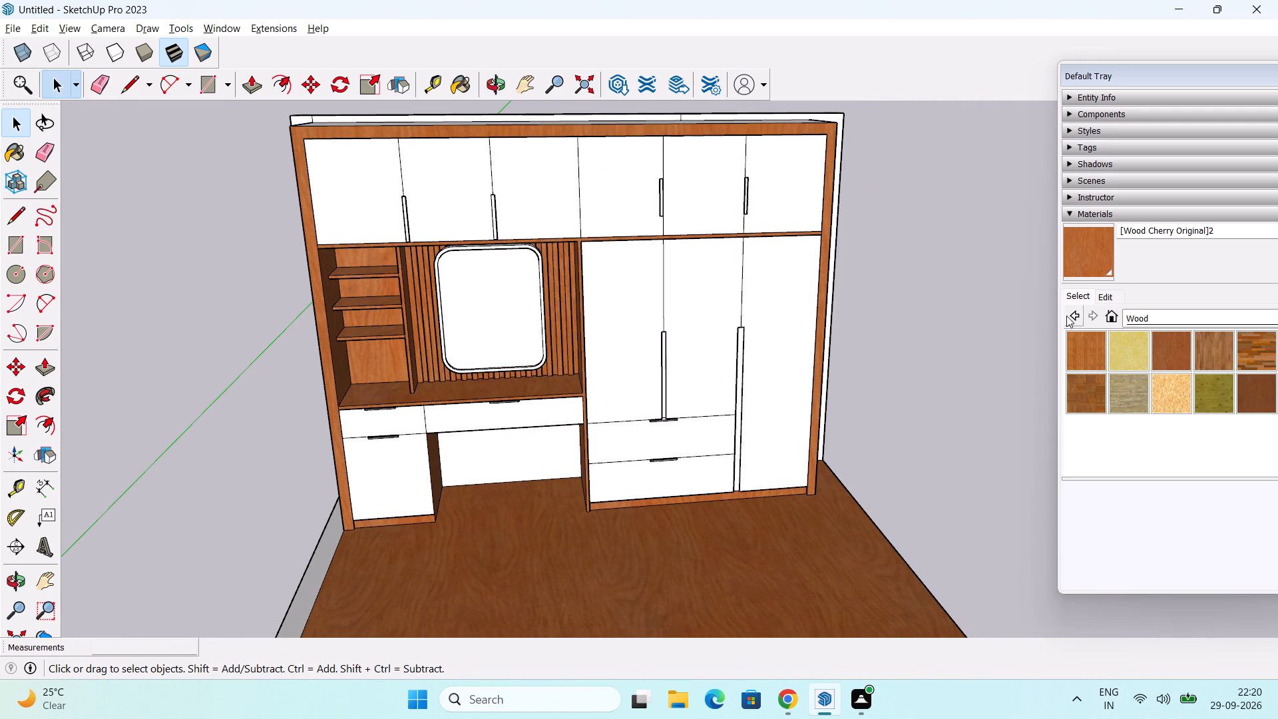
Paint the top face of the whole wardrobe unit with the Wood Cherry Original material.
click(1095, 252)
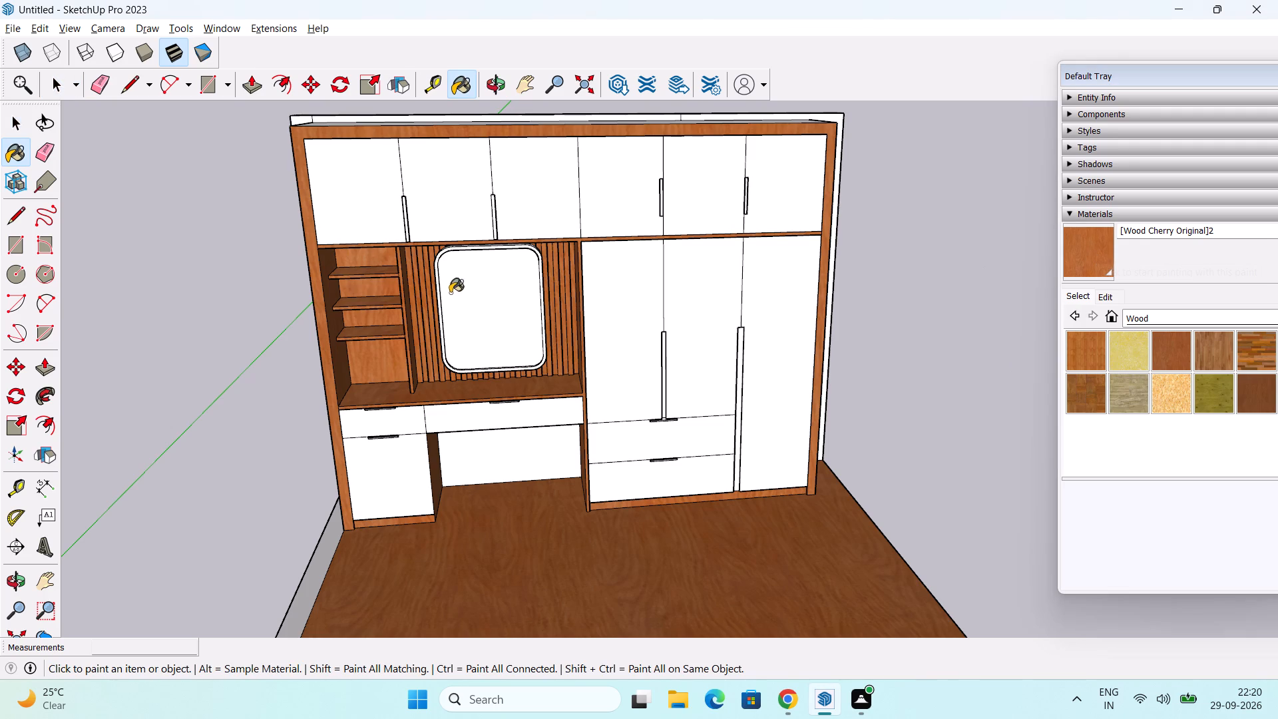
middle_drag(440, 238, 433, 452)
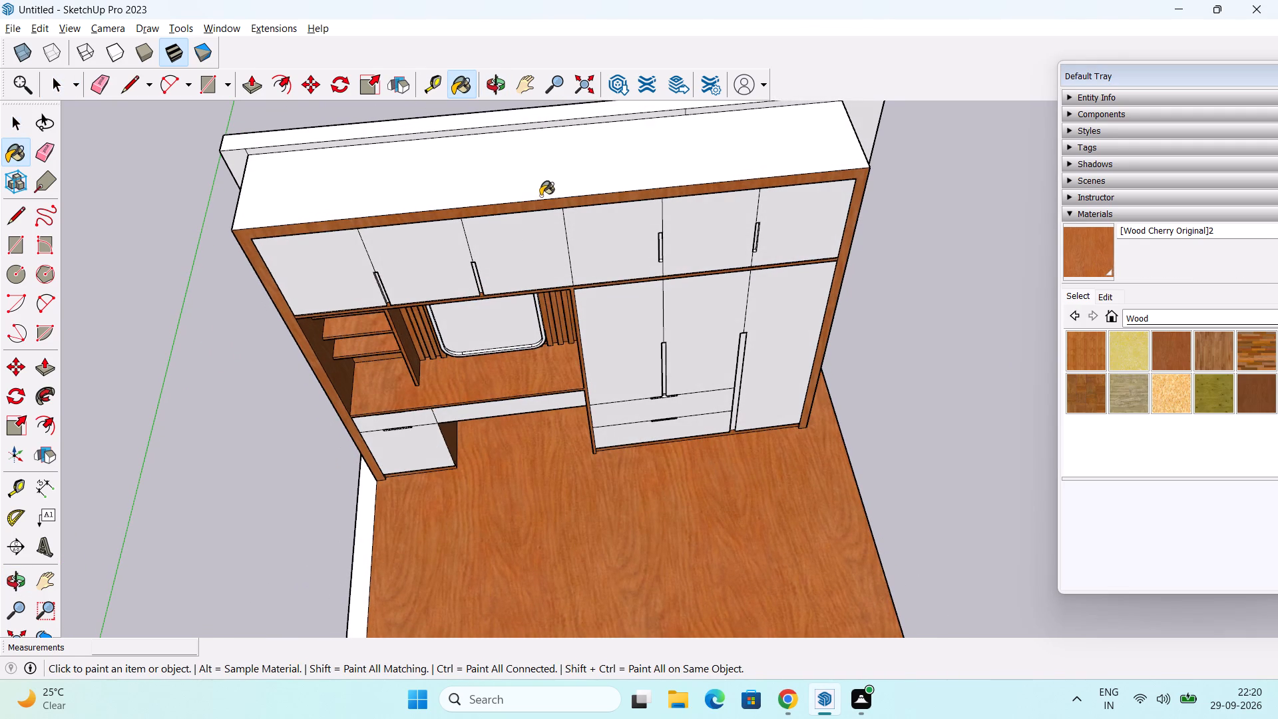
click(550, 183)
Paint the back and both side faces of the overhead door handle recess above the open shelves in cherry wood.
middle_drag(647, 358, 511, 227)
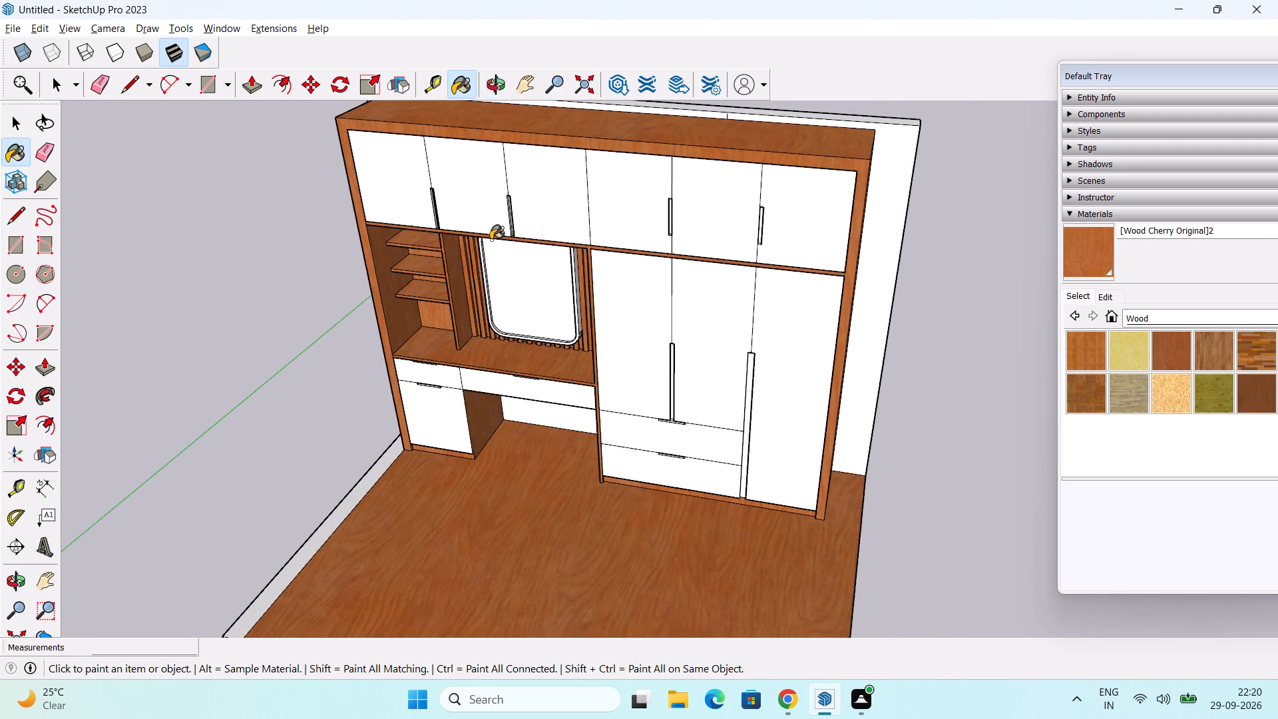
scroll(490, 238, up, 16)
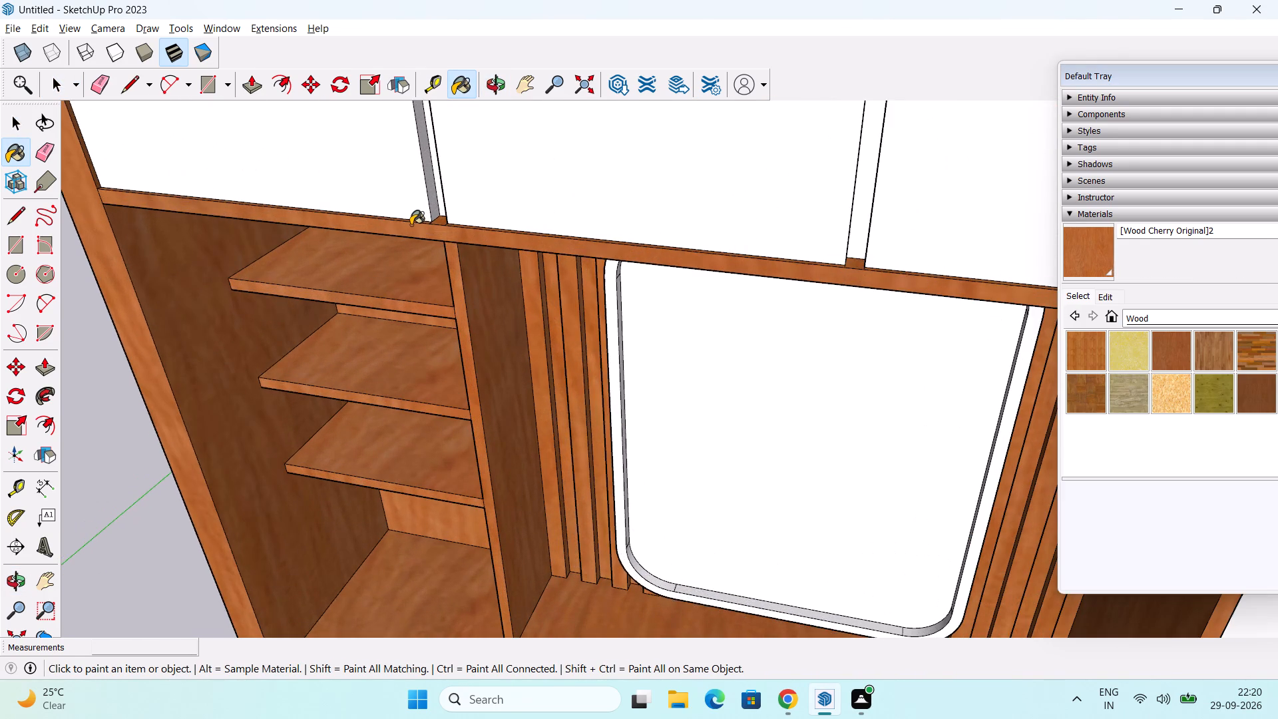
middle_drag(420, 222, 443, 216)
middle_drag(487, 194, 472, 348)
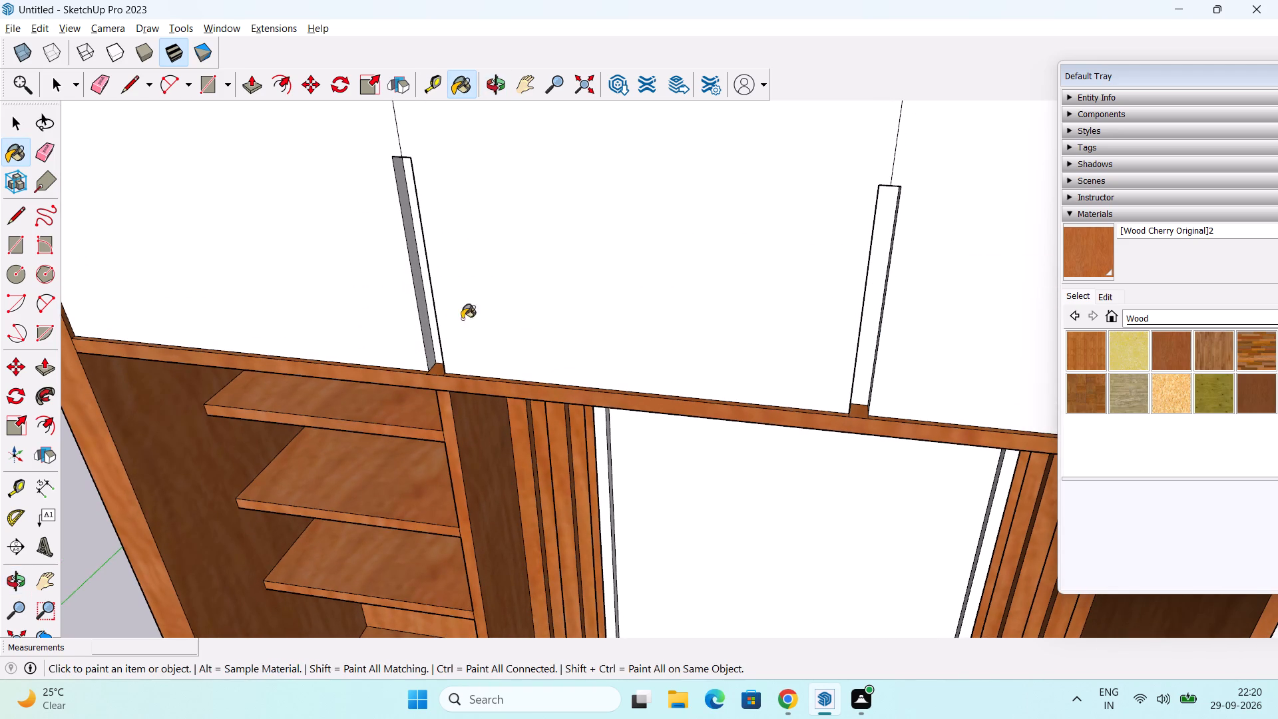
middle_drag(443, 317, 505, 244)
shift+middle_drag(467, 258, 451, 389)
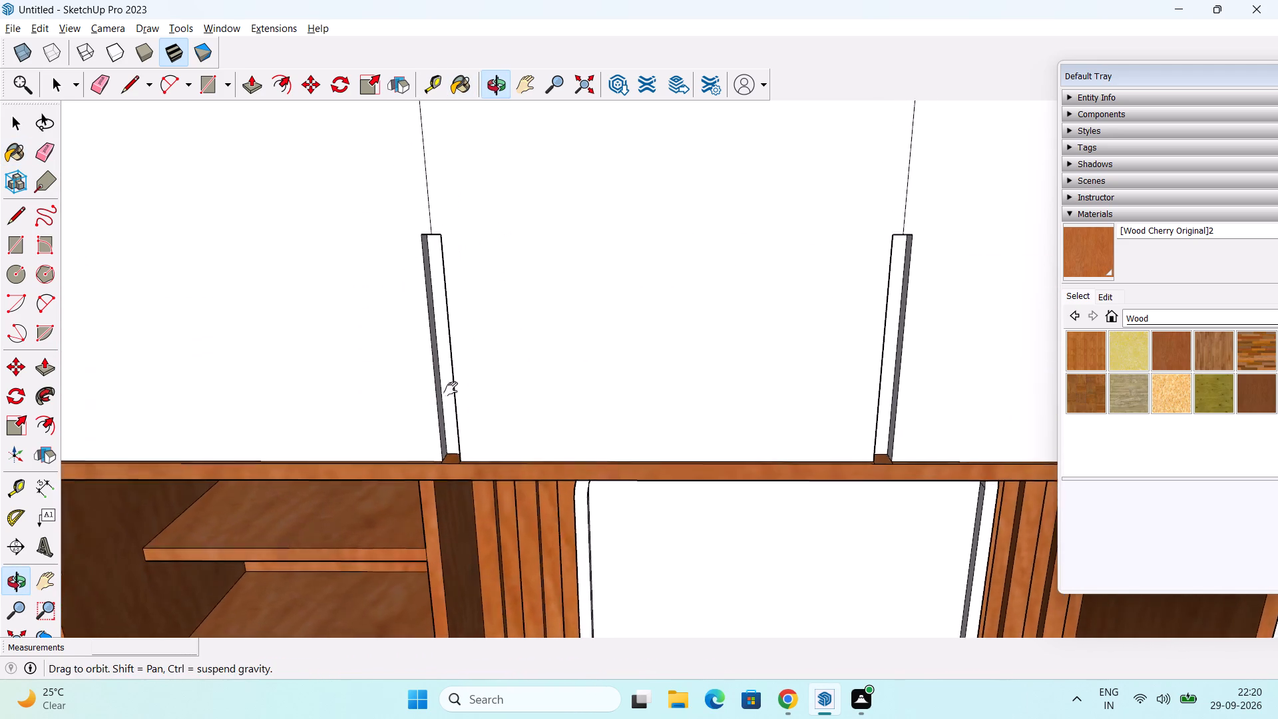
shift+middle_drag(451, 389, 450, 389)
scroll(442, 385, up, 5)
click(446, 379)
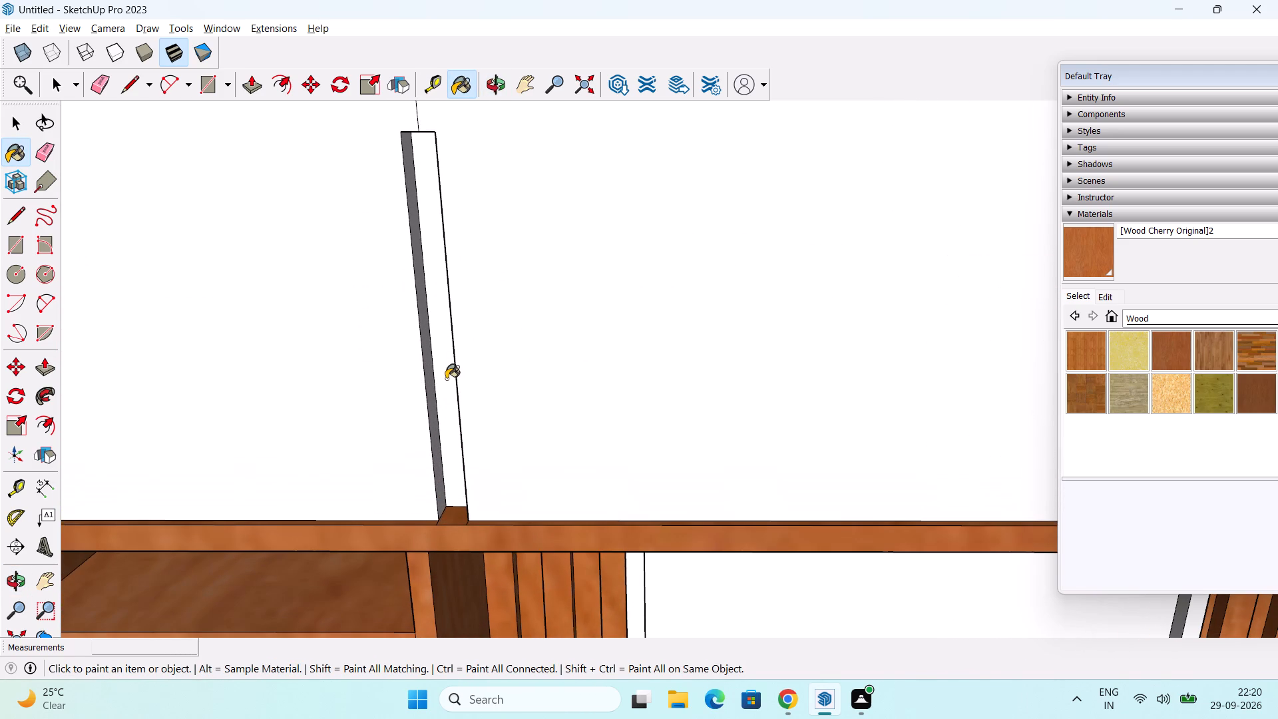
click(429, 386)
scroll(469, 405, down, 2)
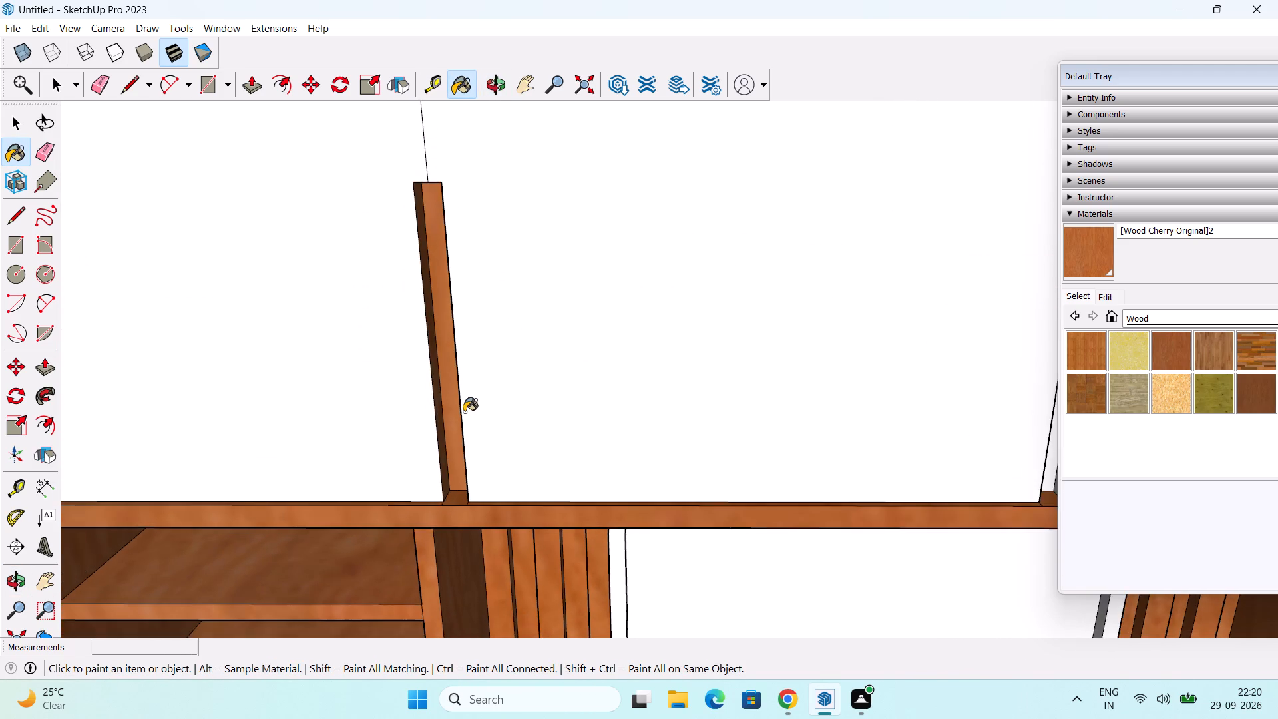
middle_drag(464, 412, 599, 399)
click(622, 375)
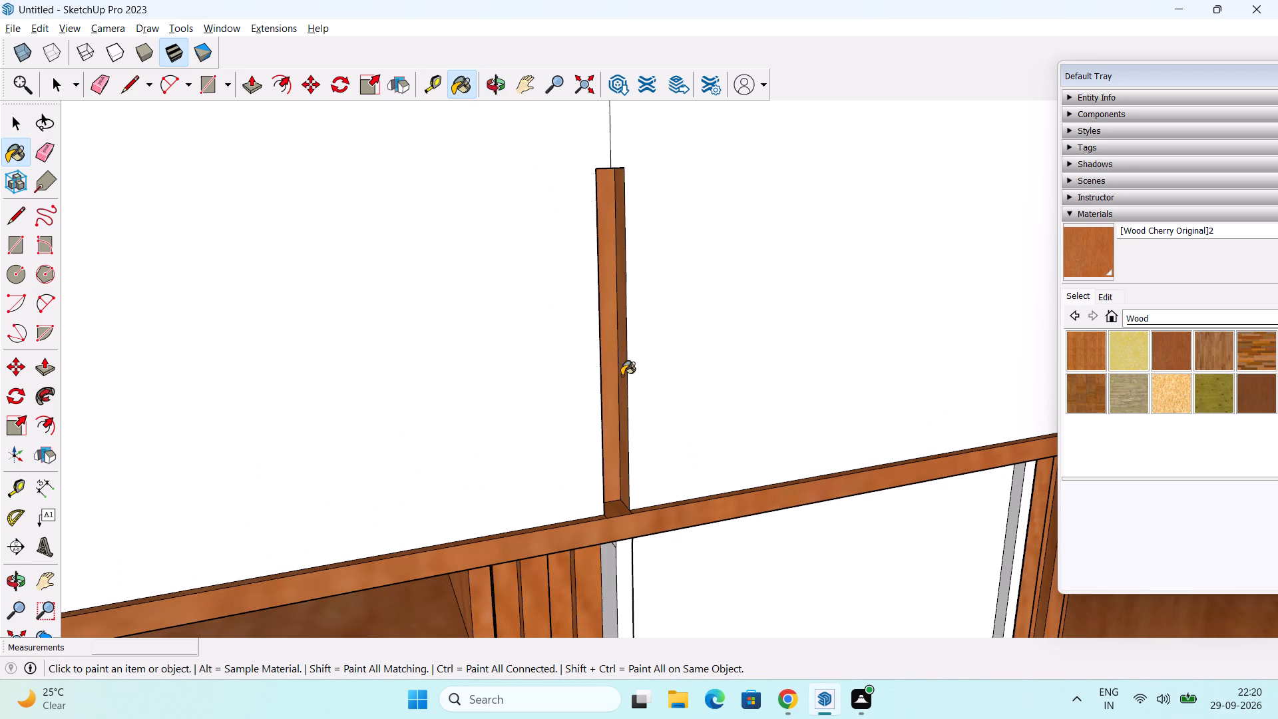
Paint the back and side faces of the overhead door handle recess above the mirror in cherry wood.
scroll(686, 379, down, 2)
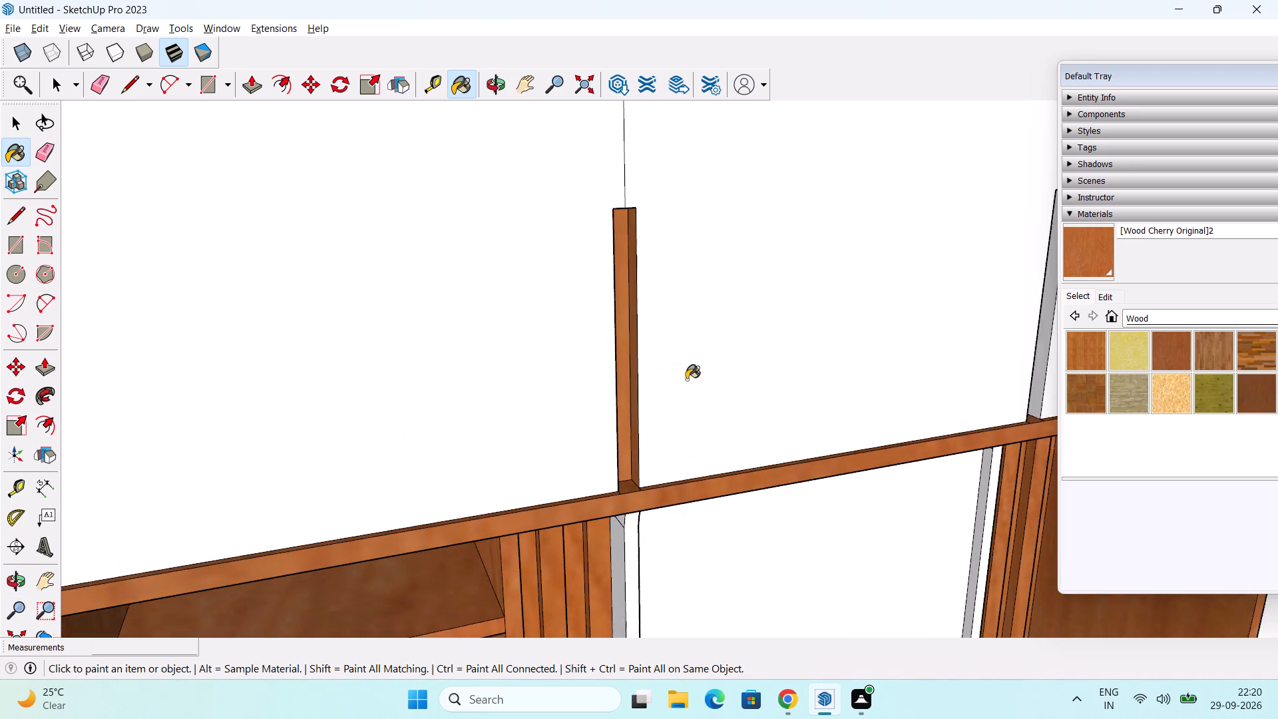
scroll(686, 379, down, 2)
middle_drag(750, 396, 468, 486)
middle_drag(793, 508, 669, 505)
scroll(653, 445, up, 5)
click(654, 427)
middle_drag(668, 446, 728, 476)
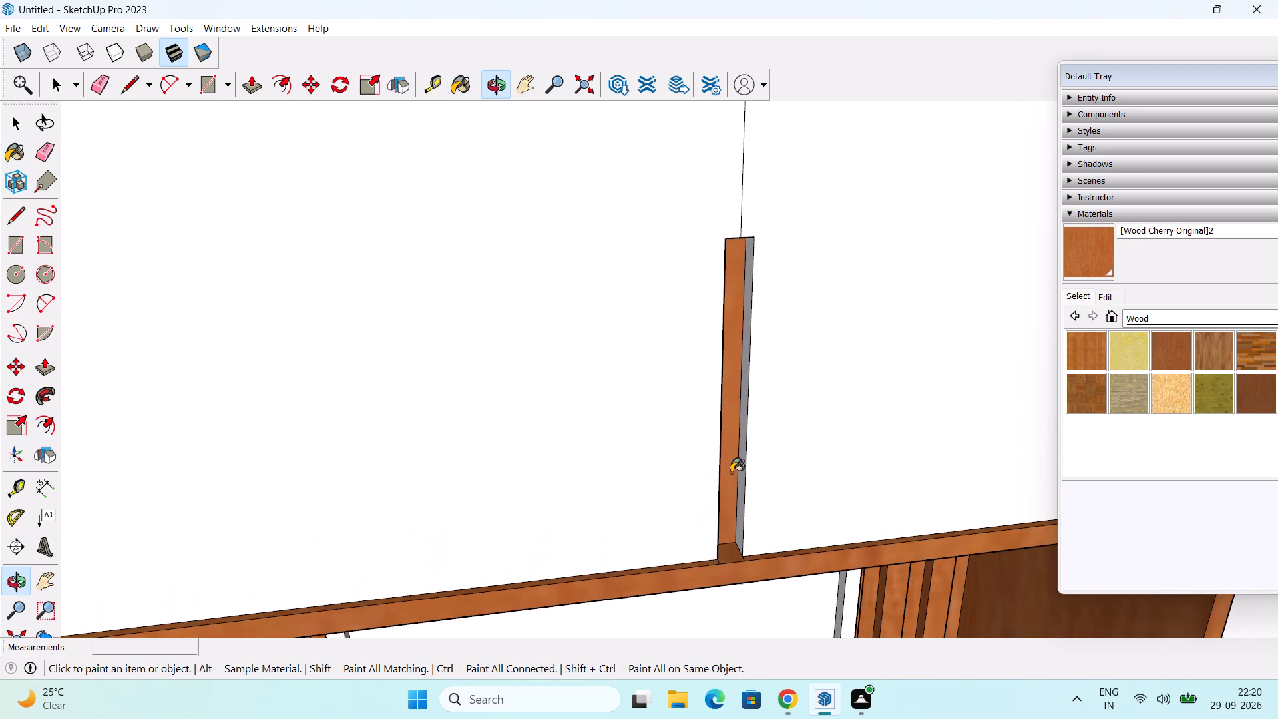
click(744, 427)
middle_drag(702, 439, 505, 480)
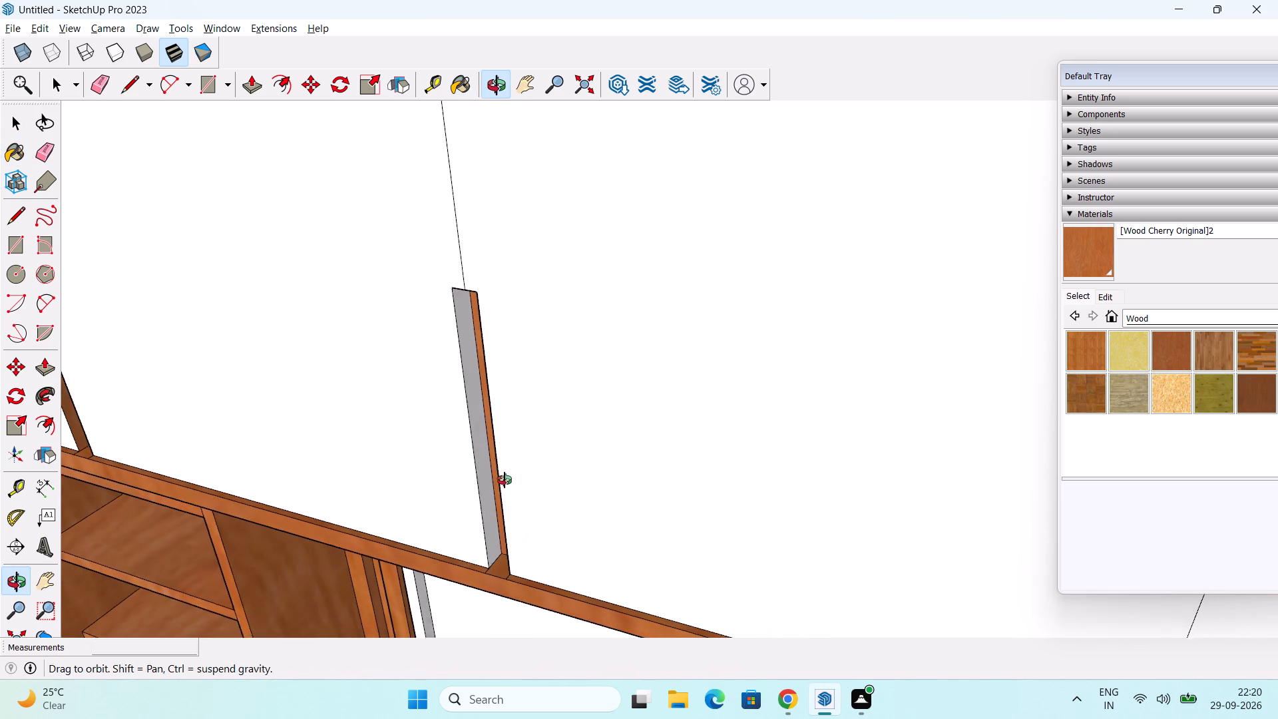
middle_drag(505, 480, 502, 479)
click(480, 462)
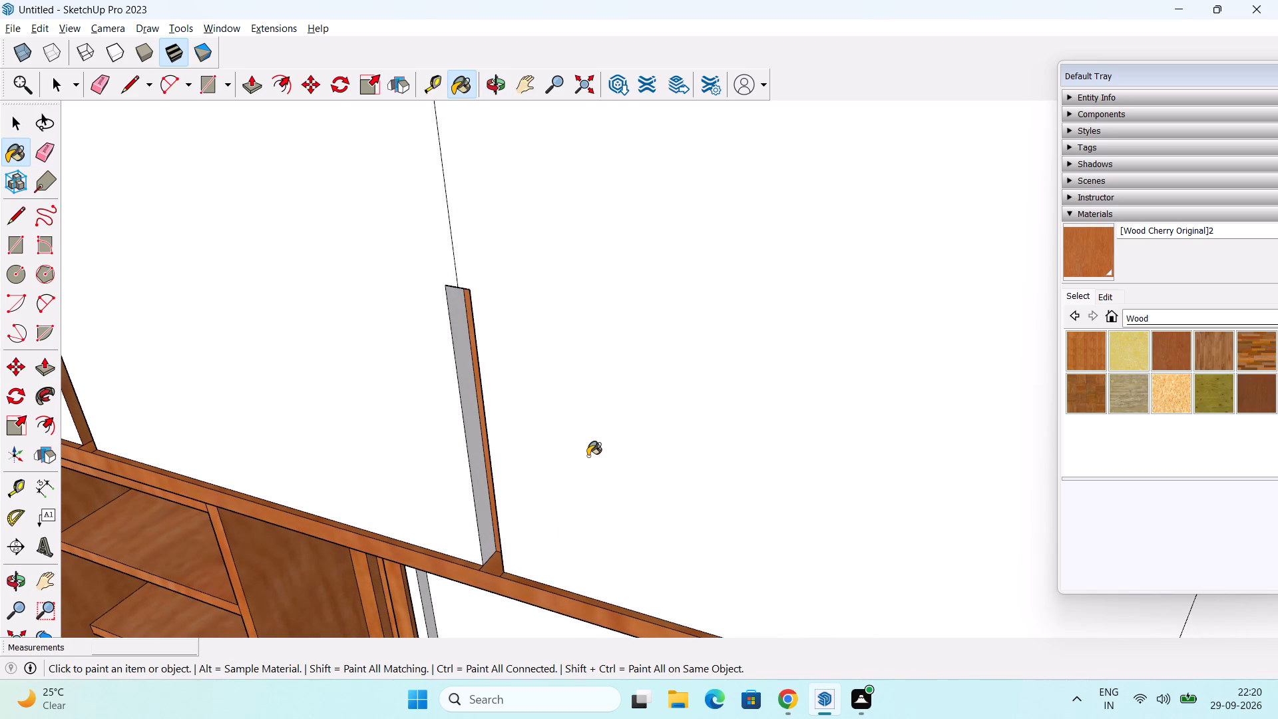
Paint the back, side and bottom faces of the first overhead handle recess above the wardrobe doors in cherry wood.
scroll(588, 456, down, 10)
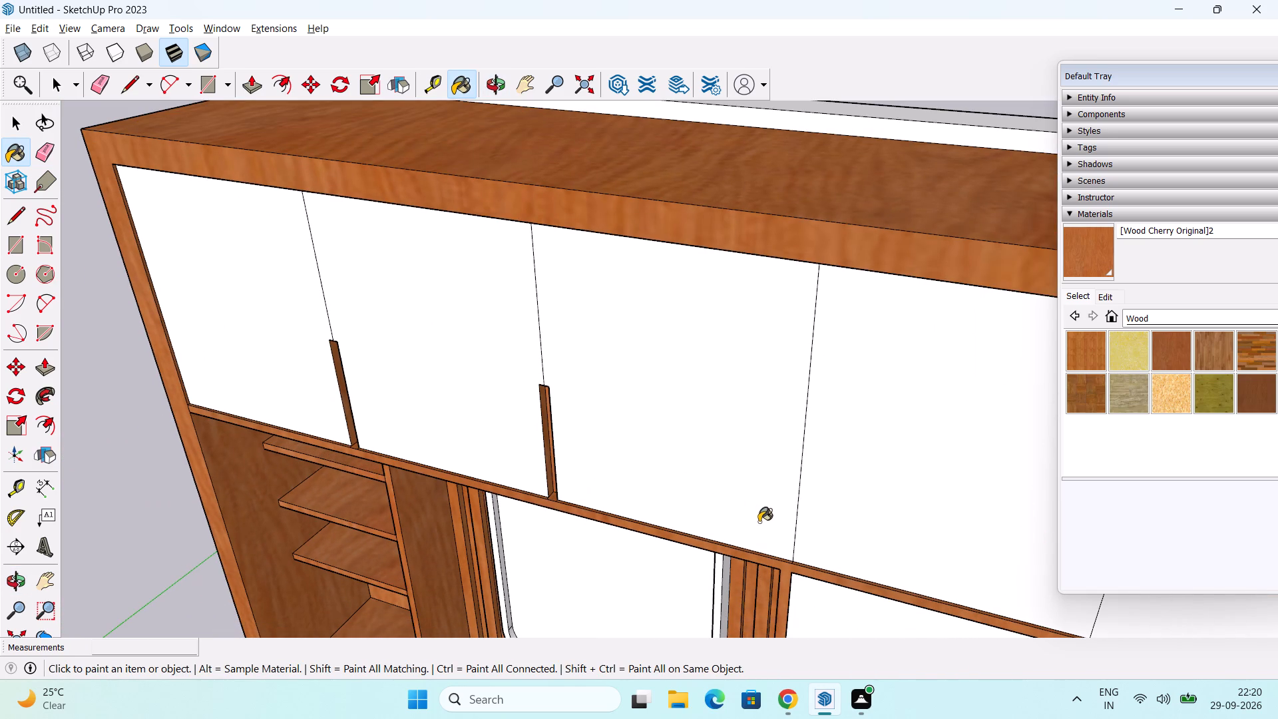
middle_drag(759, 521, 367, 465)
scroll(631, 491, up, 4)
middle_drag(667, 479, 750, 470)
click(791, 423)
middle_drag(791, 443, 798, 443)
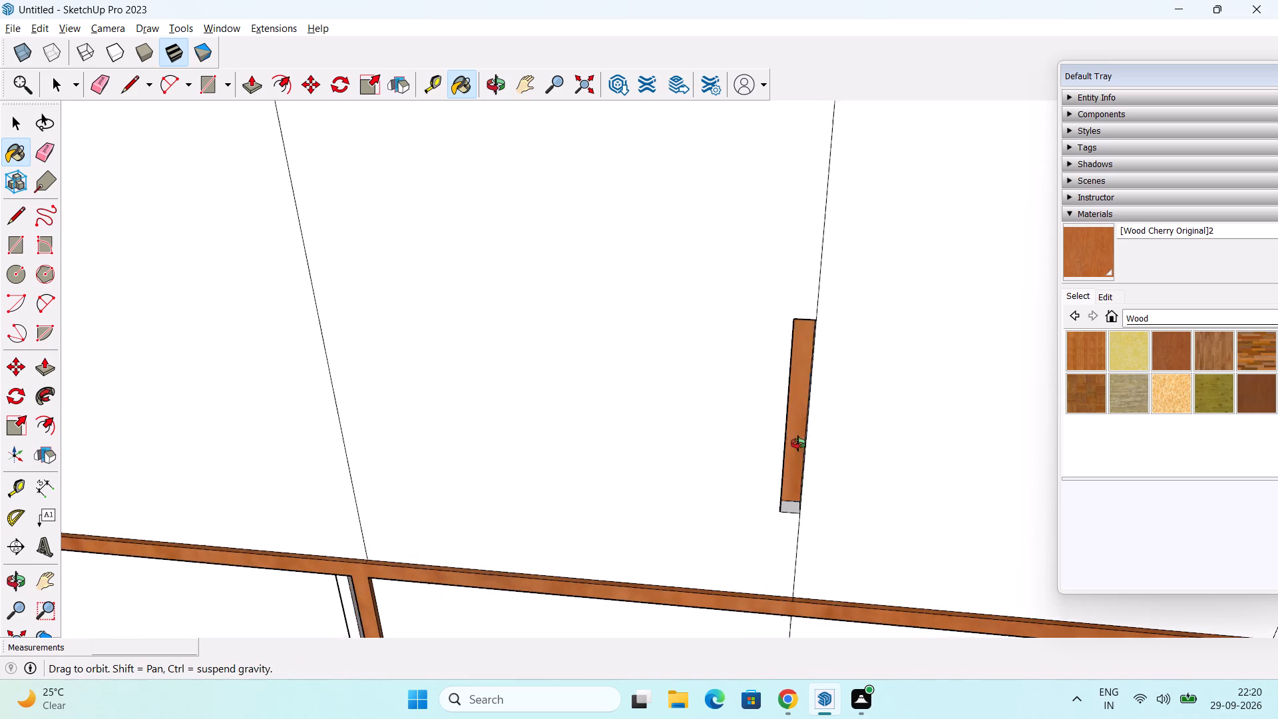
middle_drag(798, 443, 957, 465)
click(941, 403)
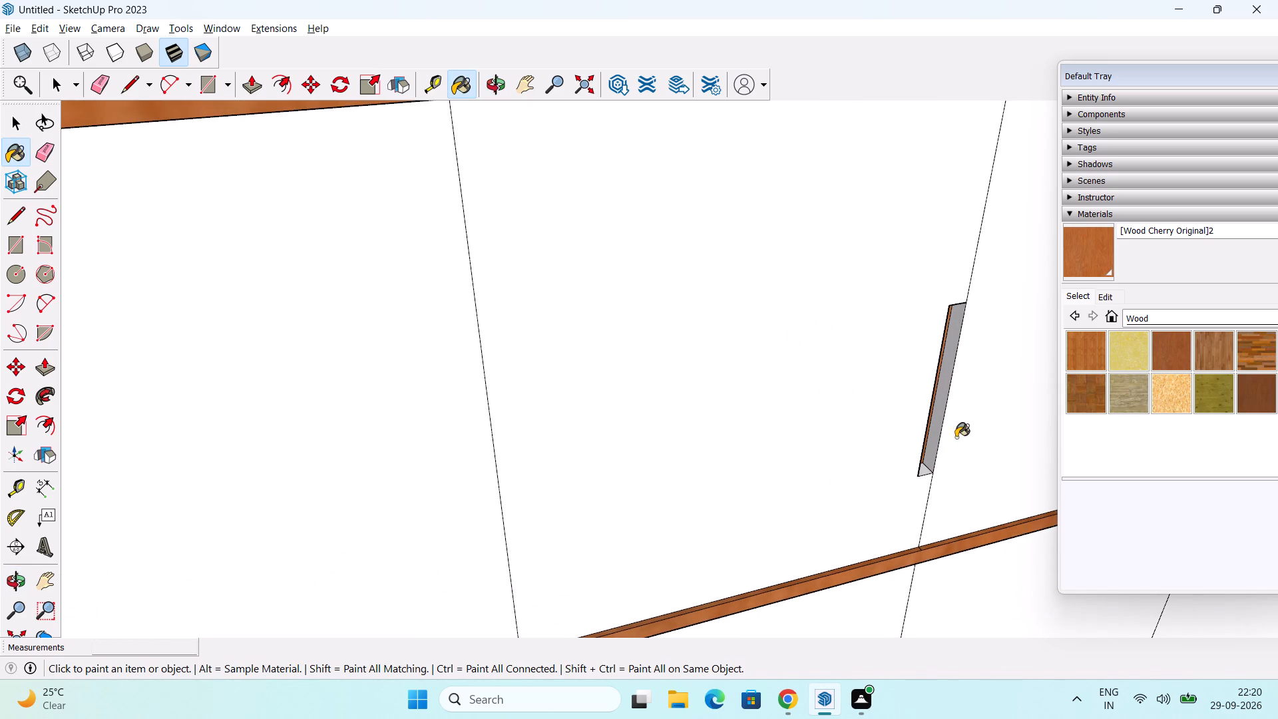
middle_drag(956, 437, 652, 431)
click(734, 462)
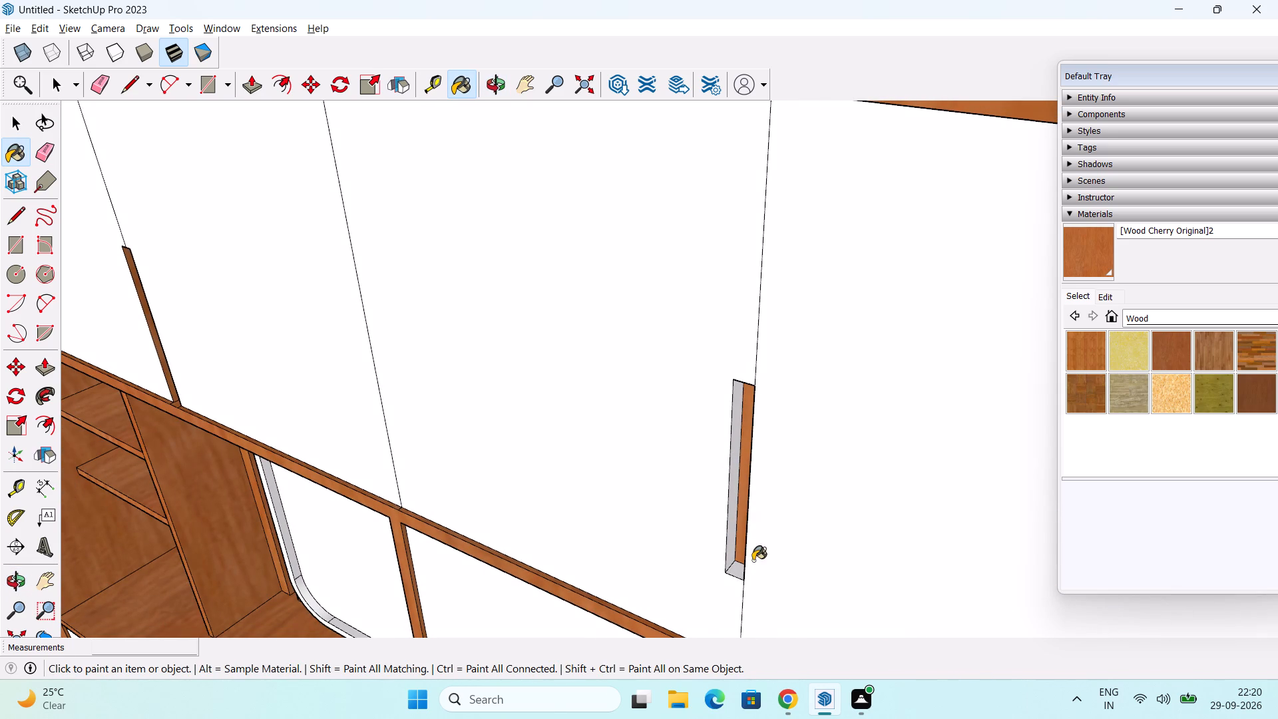
click(738, 574)
Paint the back, side and bottom faces of the overhead handle recess nearest the wardrobe's outer side in cherry wood.
scroll(793, 527, down, 6)
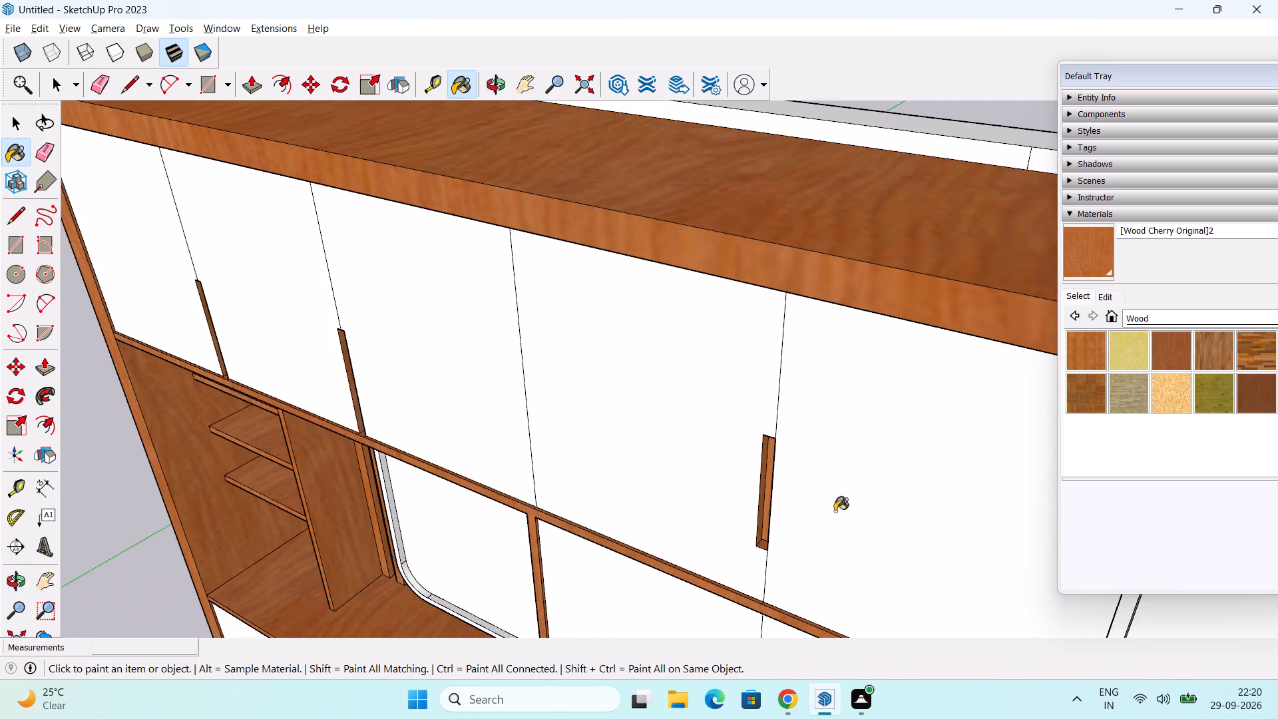
middle_drag(835, 509, 554, 387)
scroll(801, 499, up, 3)
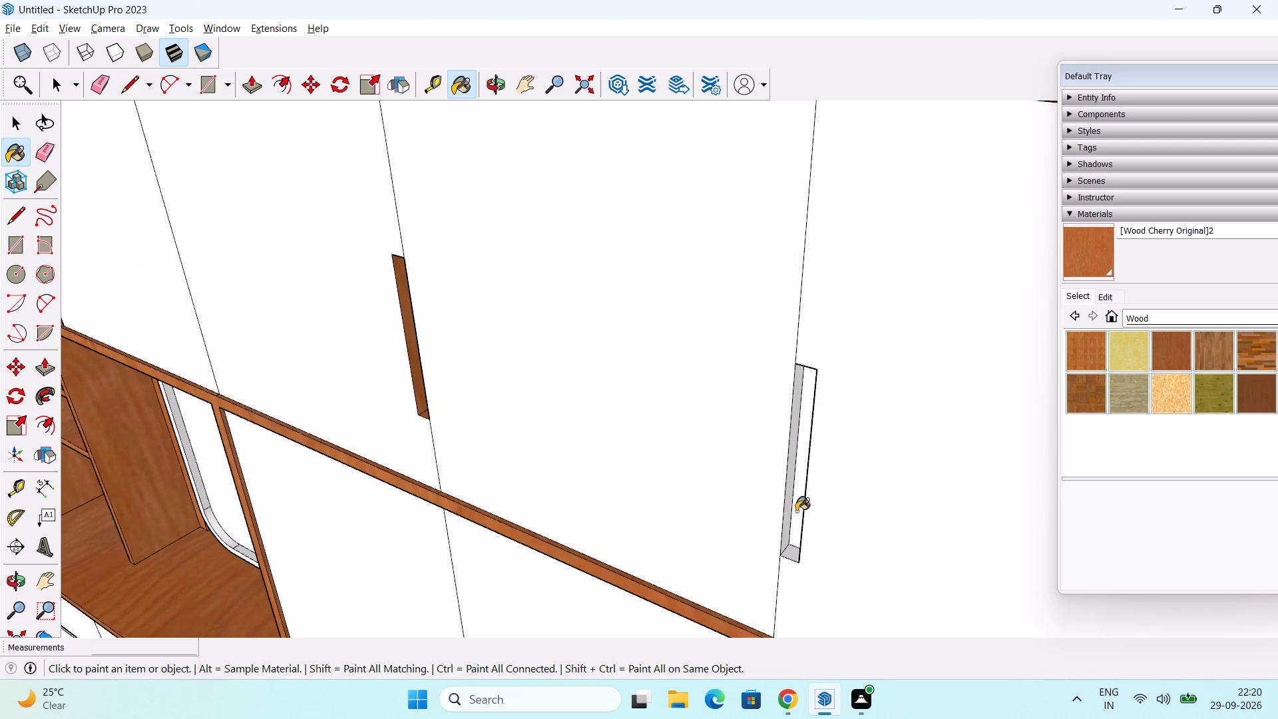
click(798, 500)
click(789, 503)
click(789, 555)
middle_drag(837, 573, 1085, 573)
middle_click(1085, 573)
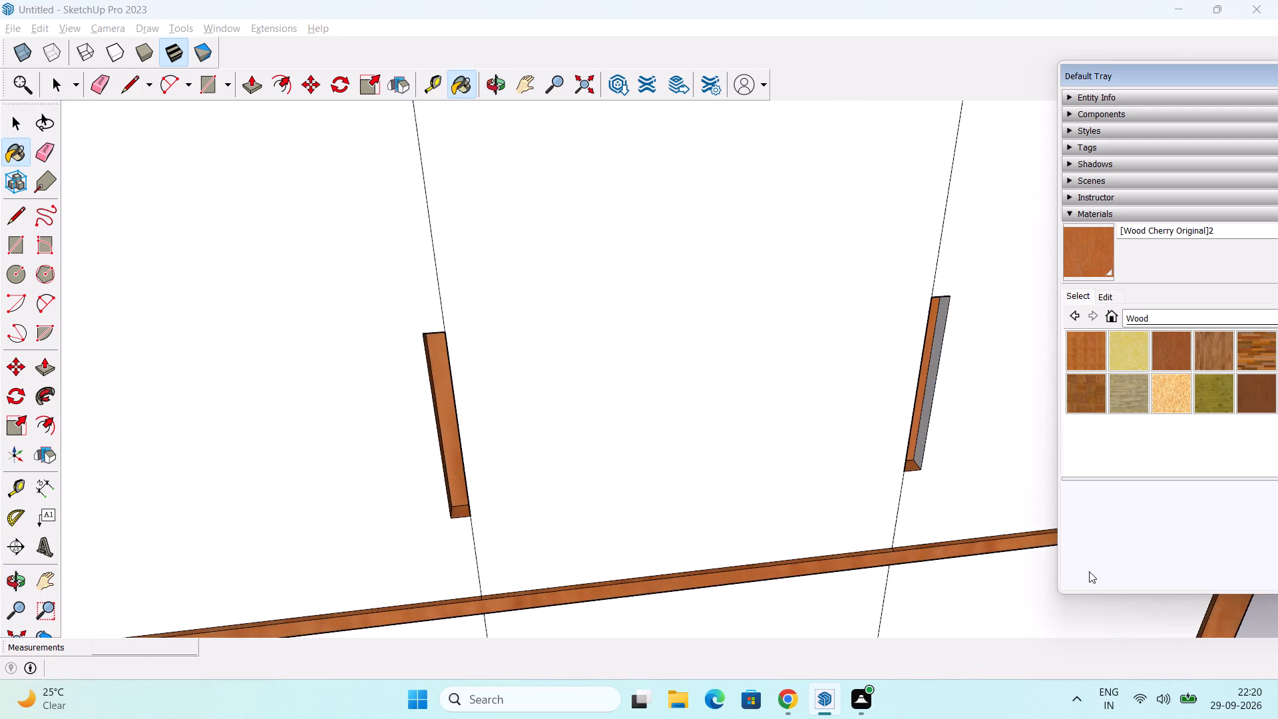
scroll(949, 413, up, 4)
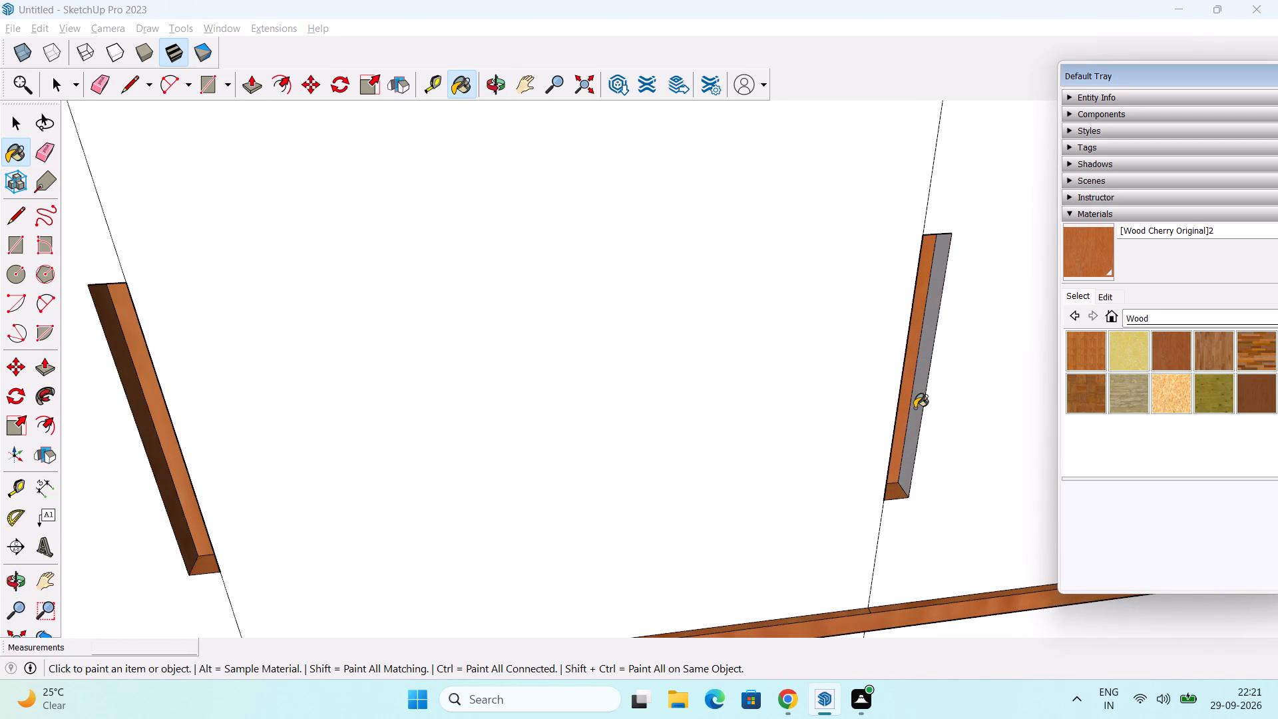
click(915, 408)
Paint the back and both side faces of the tall door handle recess above the wardrobe drawers in cherry wood.
scroll(915, 408, down, 15)
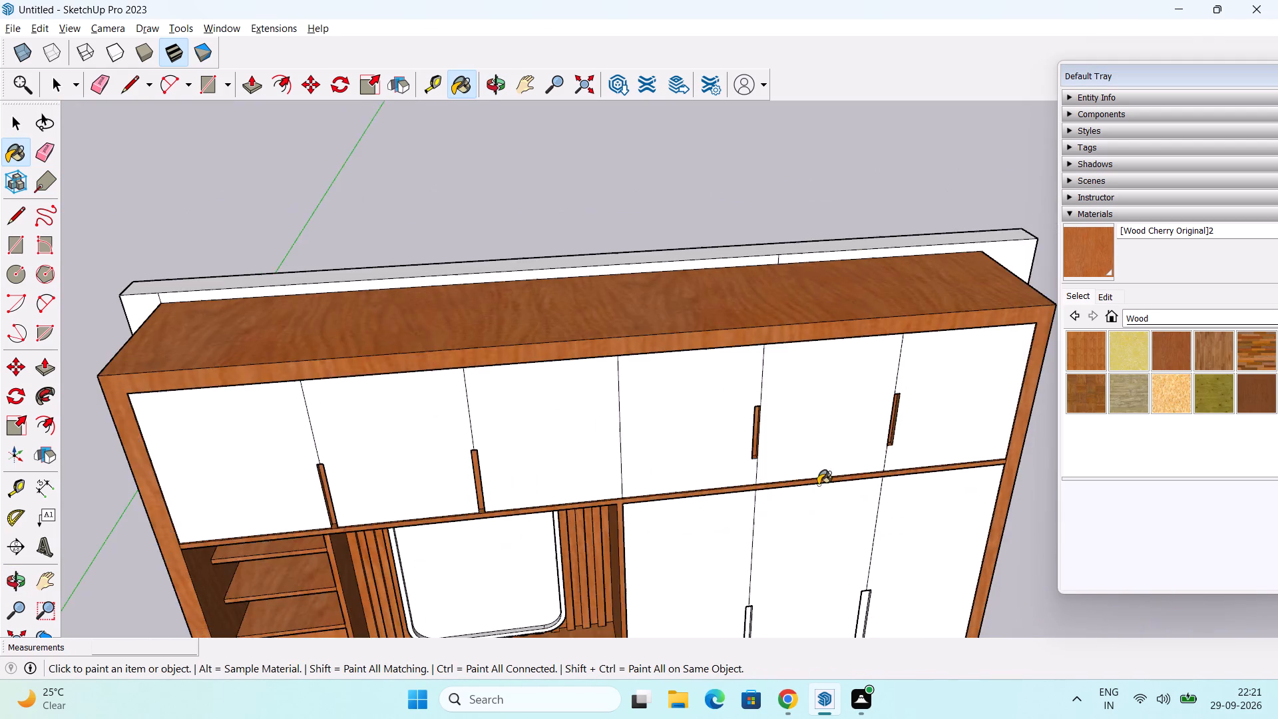
scroll(818, 485, down, 9)
middle_drag(704, 515, 710, 191)
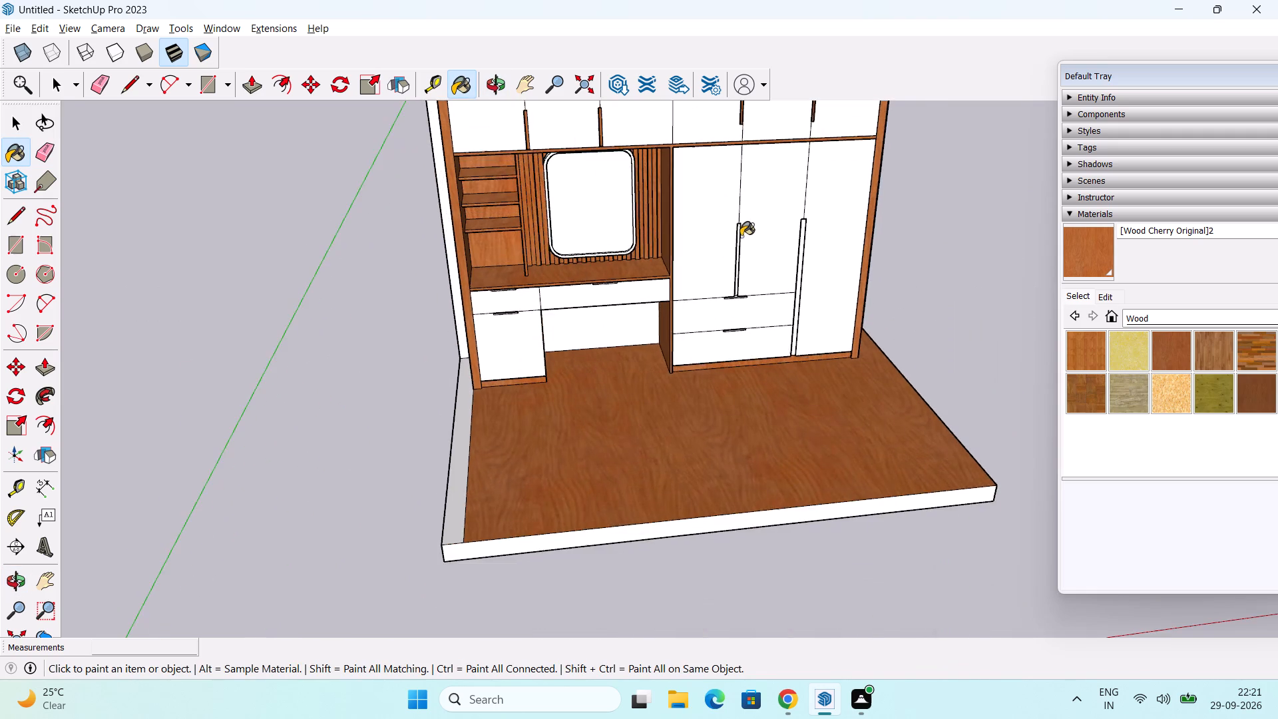
scroll(741, 236, up, 16)
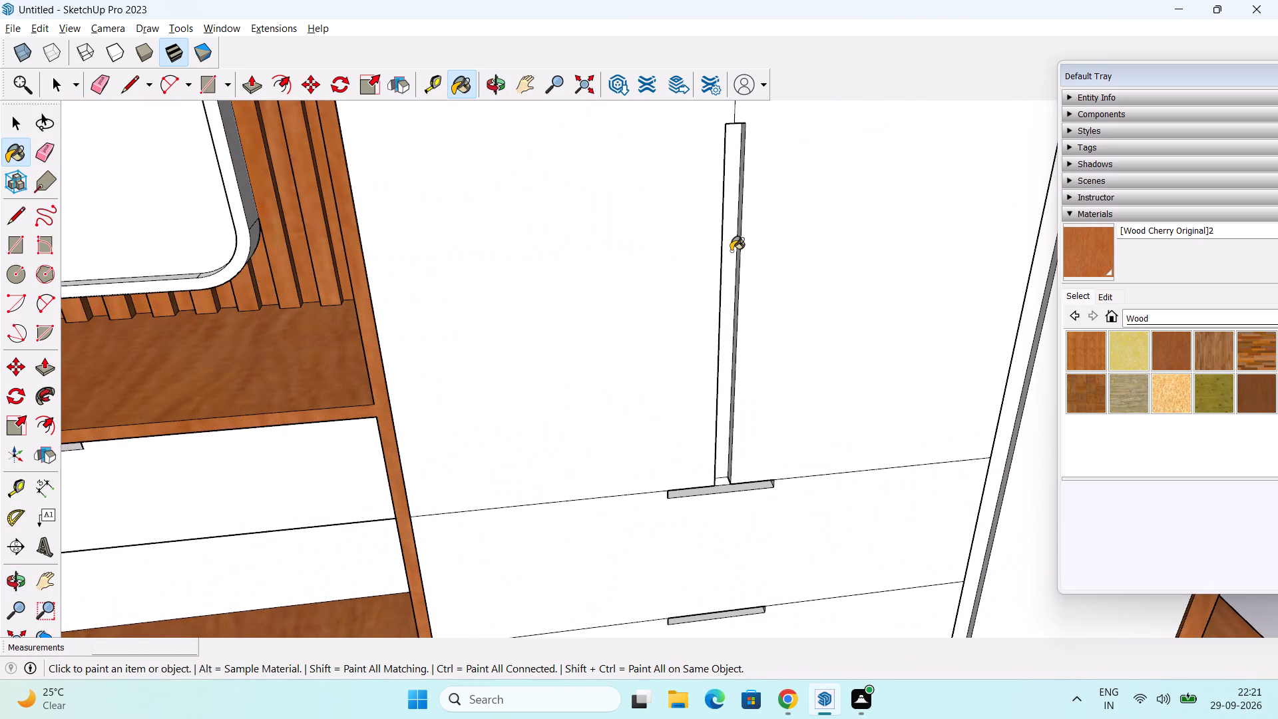
click(731, 251)
middle_drag(741, 258, 801, 274)
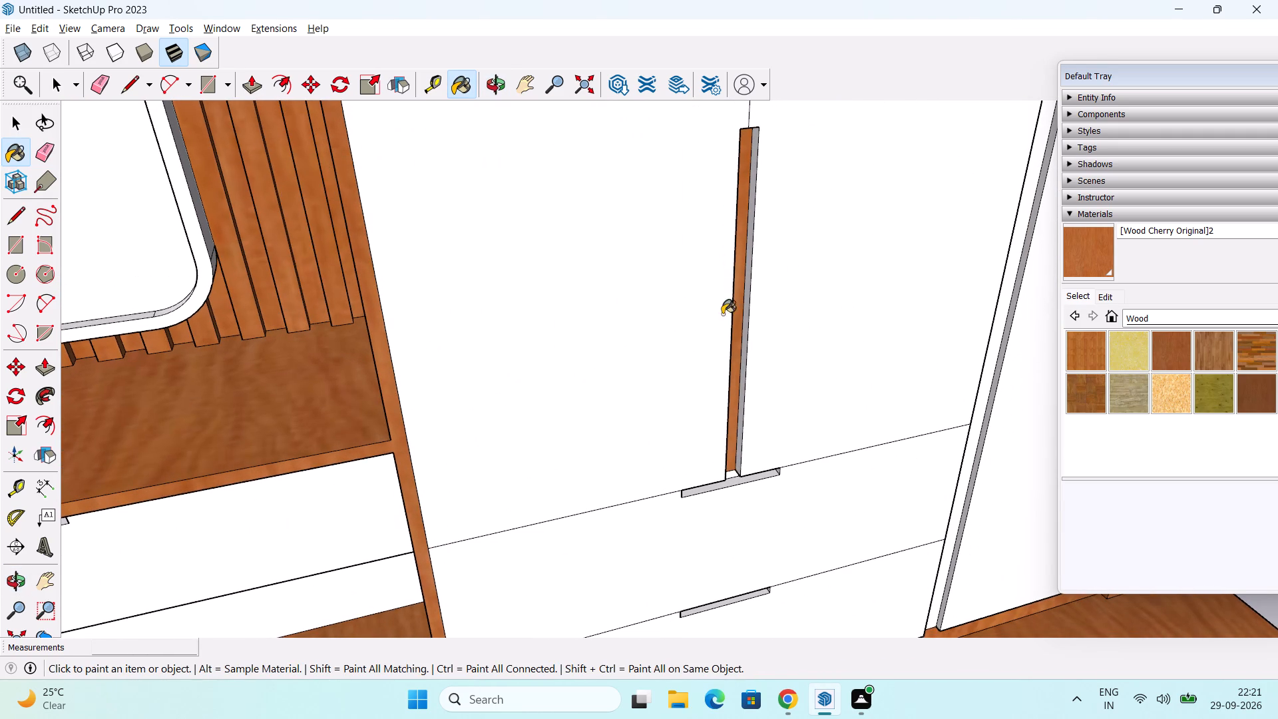
click(747, 316)
middle_drag(746, 323, 602, 315)
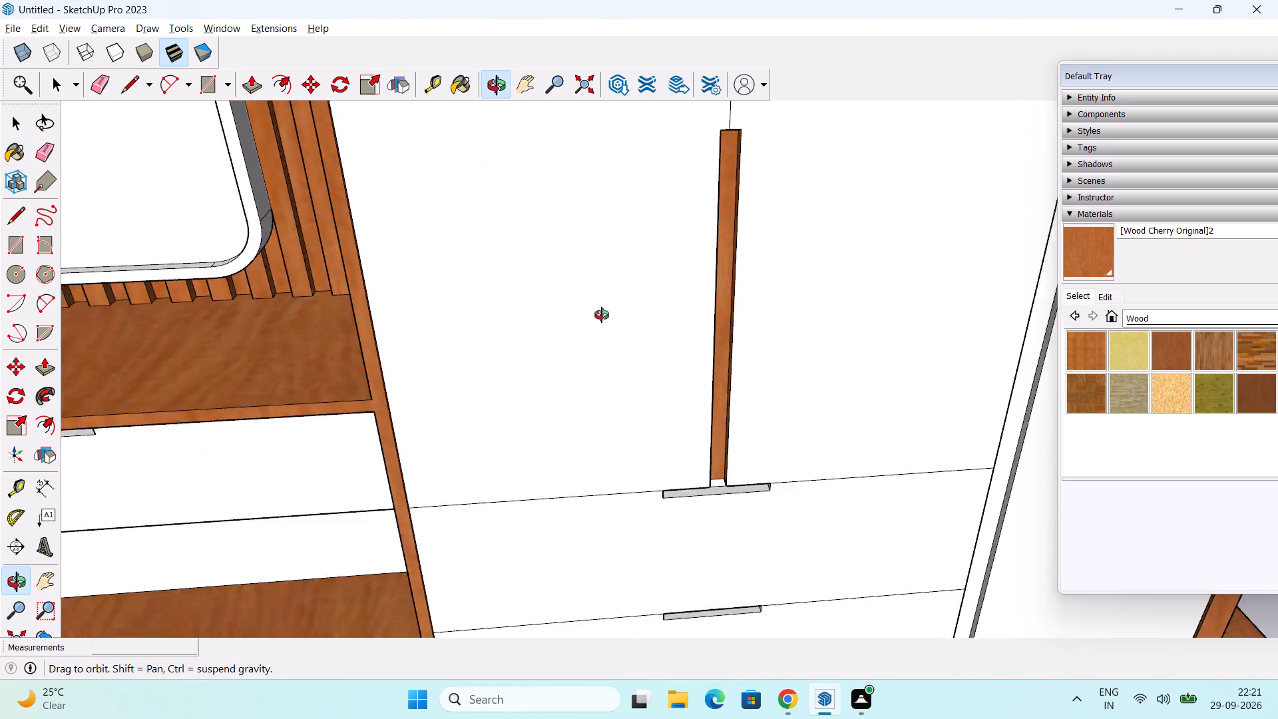
middle_drag(602, 315, 387, 299)
click(646, 363)
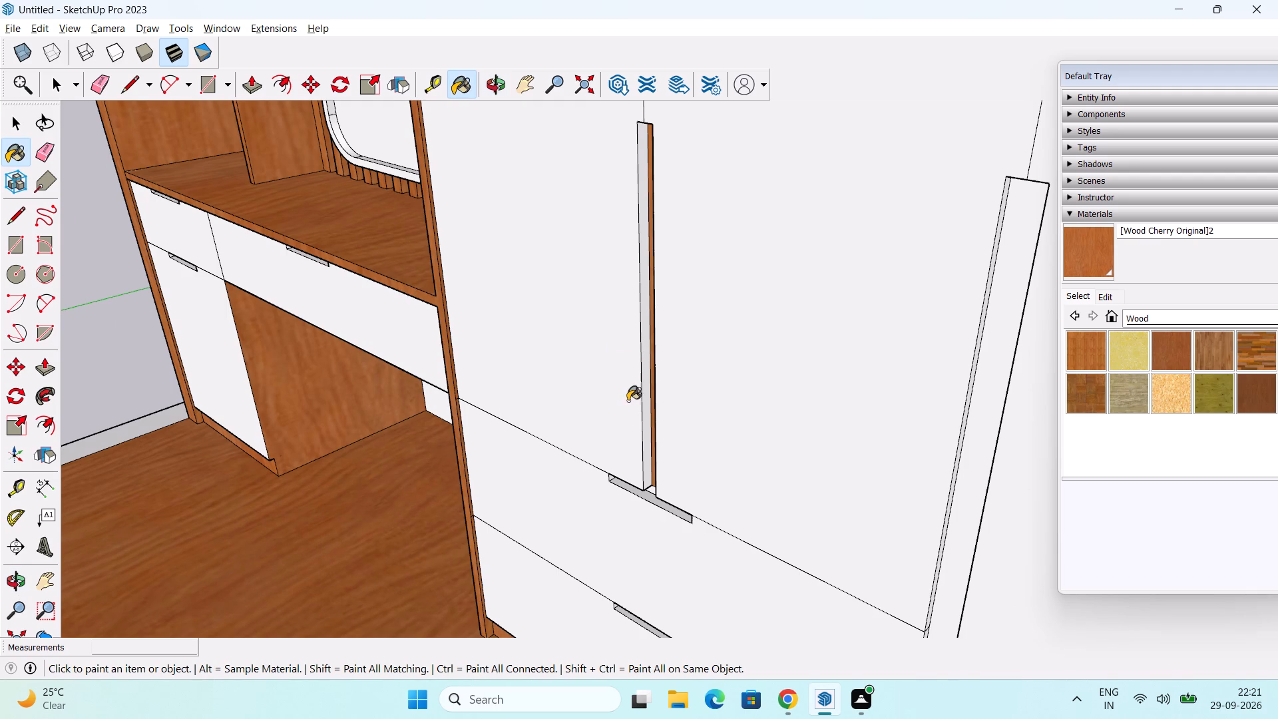
Paint the back, bottom, side and top faces of the upper wardrobe drawer's handle recess in cherry wood.
scroll(627, 485, down, 1)
middle_drag(614, 566, 717, 445)
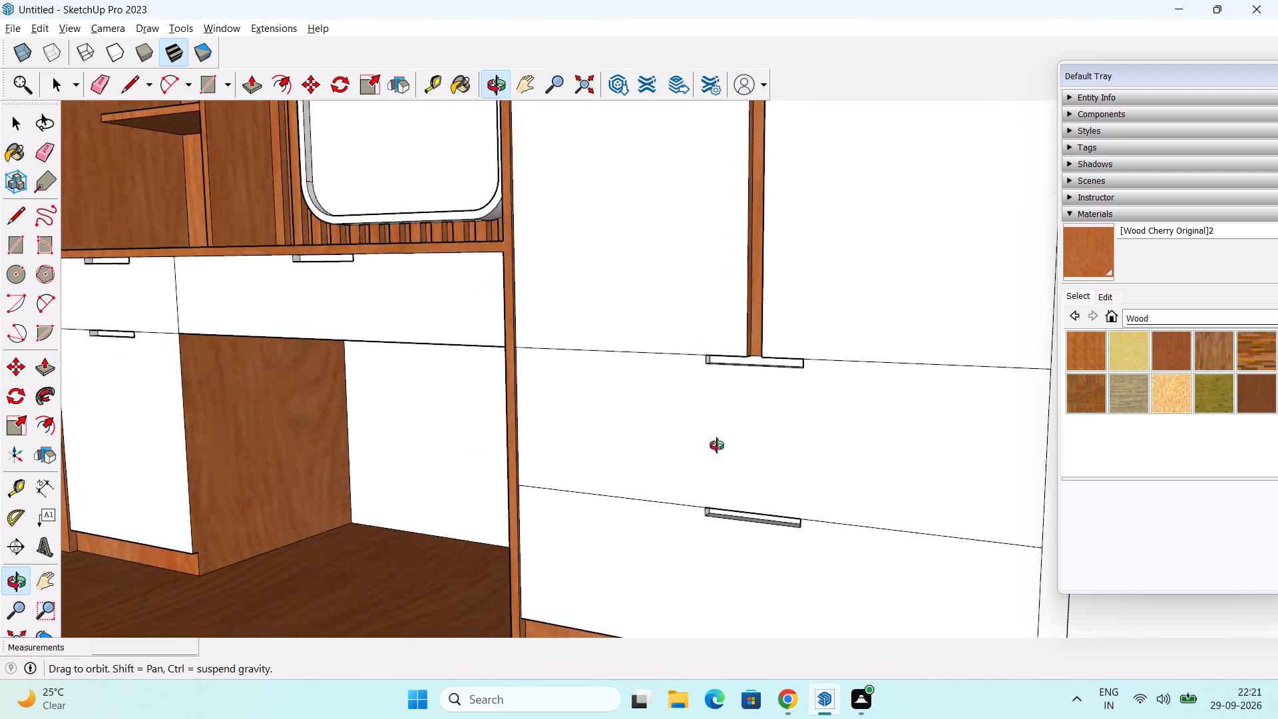
middle_drag(717, 445, 732, 444)
scroll(785, 362, up, 5)
middle_drag(787, 369, 792, 403)
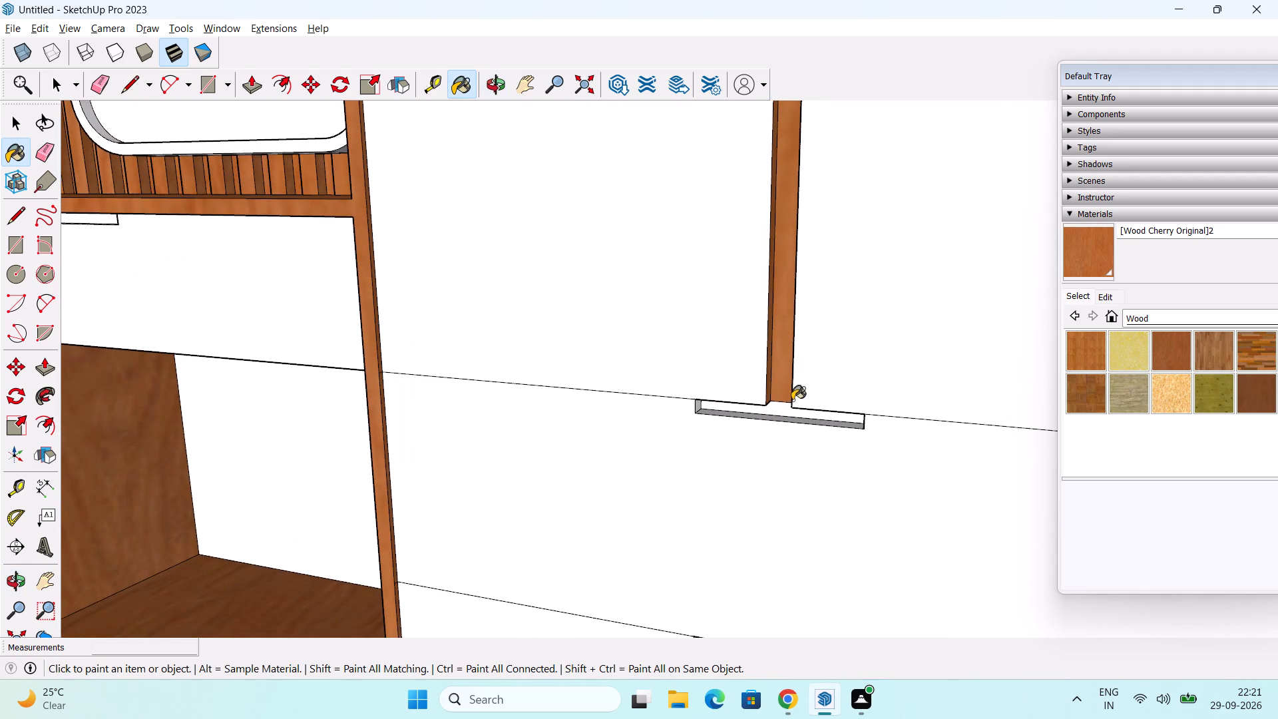
click(781, 409)
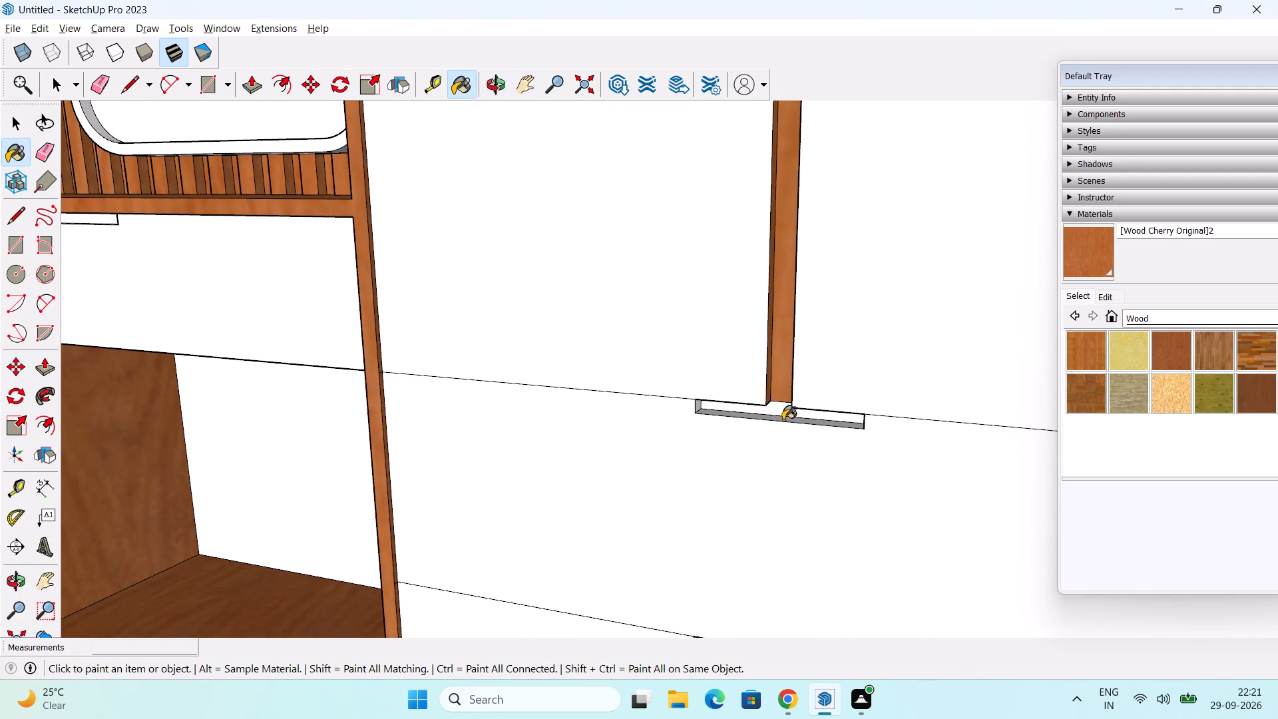
click(783, 420)
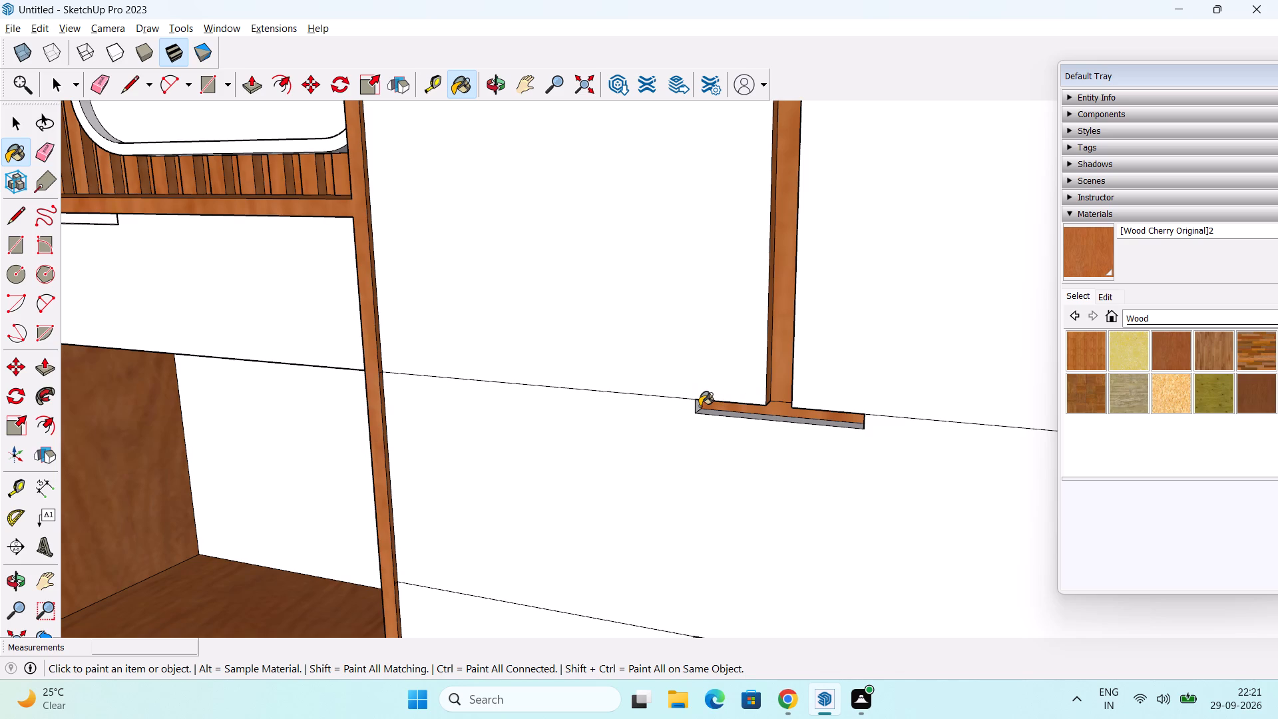
click(700, 406)
middle_drag(792, 447, 888, 315)
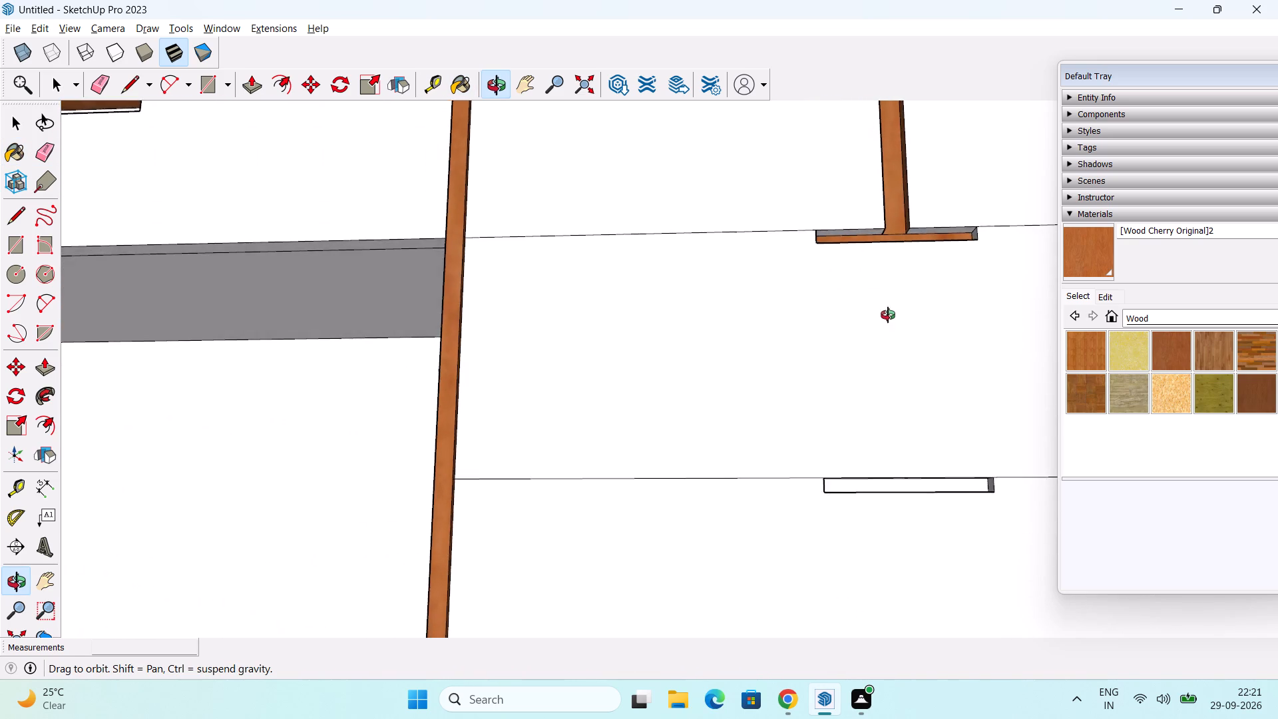
middle_drag(888, 315, 905, 304)
scroll(1030, 212, up, 4)
scroll(980, 232, up, 1)
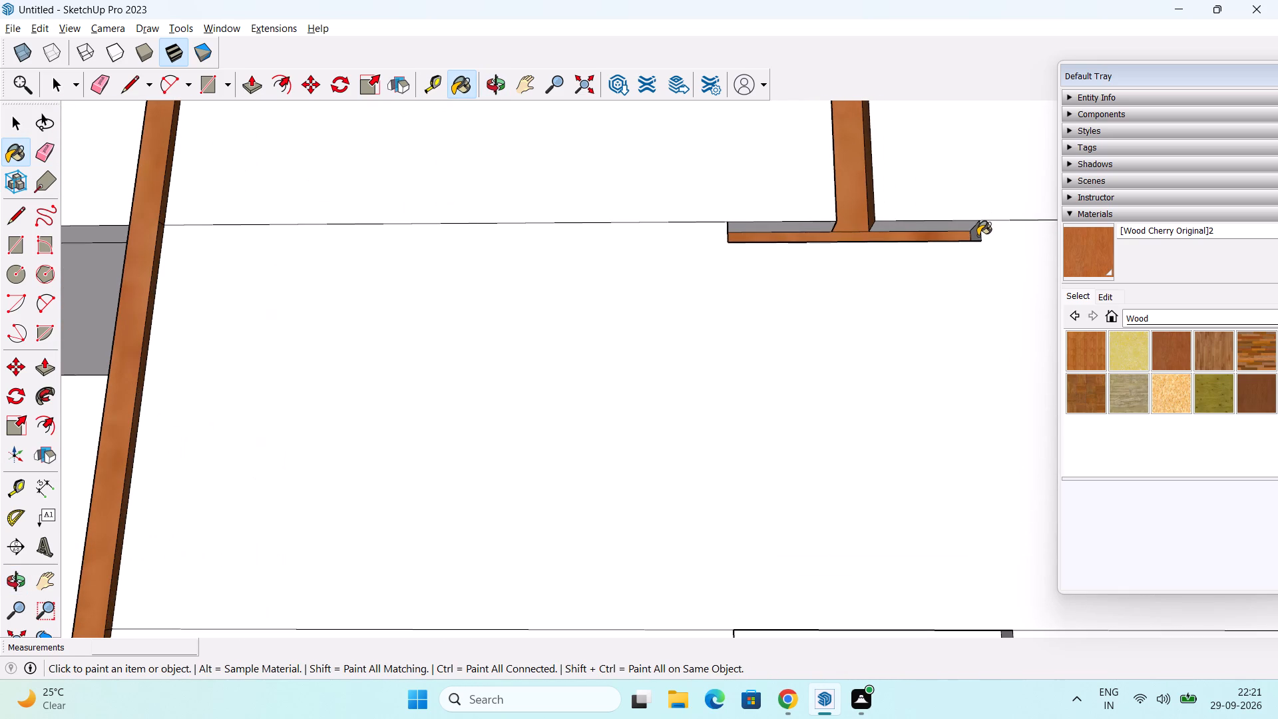
click(977, 234)
click(953, 224)
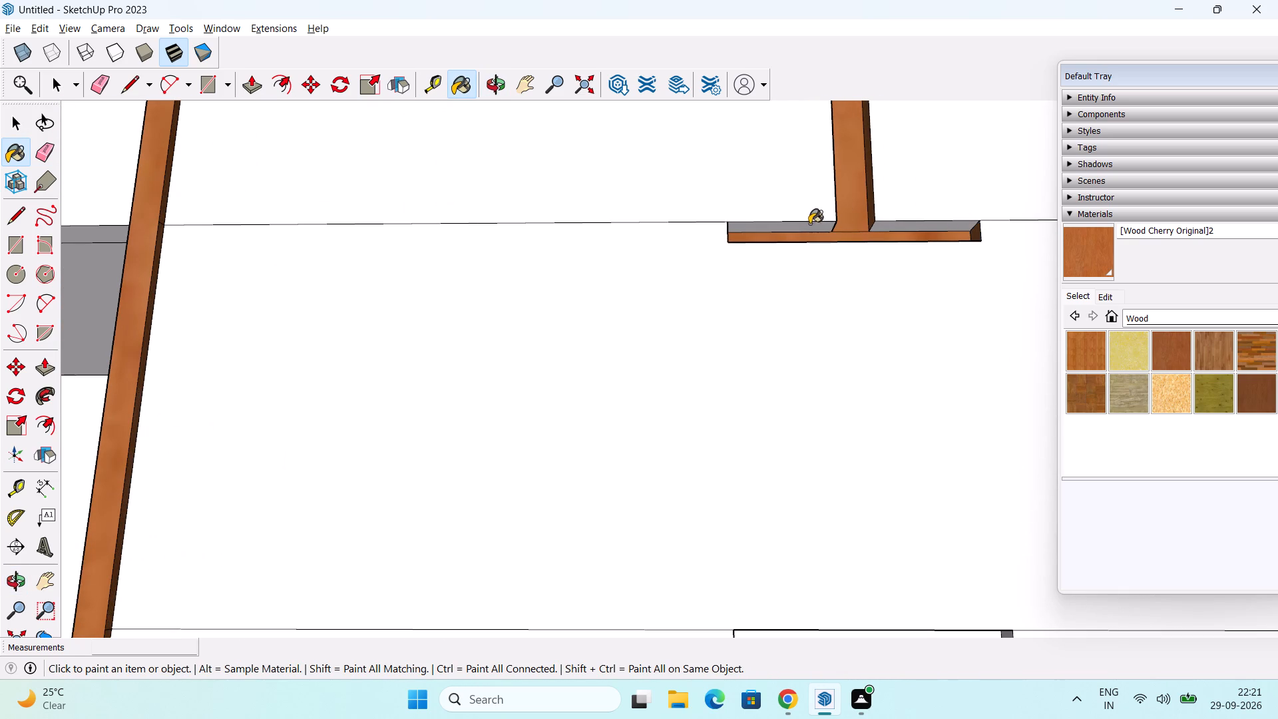
click(805, 226)
Paint the back face of the long handle recess between the wardrobe drawers and the outer tall door in cherry wood.
scroll(818, 210, down, 13)
middle_drag(865, 214, 819, 357)
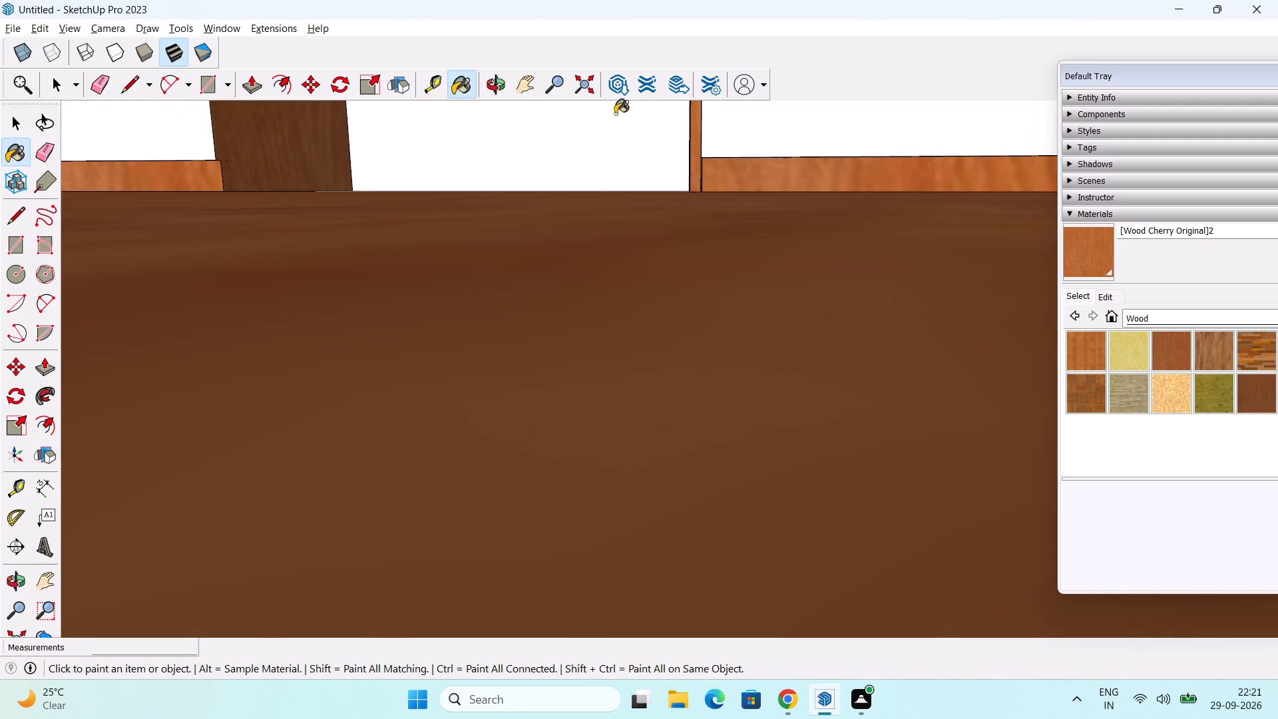
scroll(615, 124, down, 3)
click(581, 87)
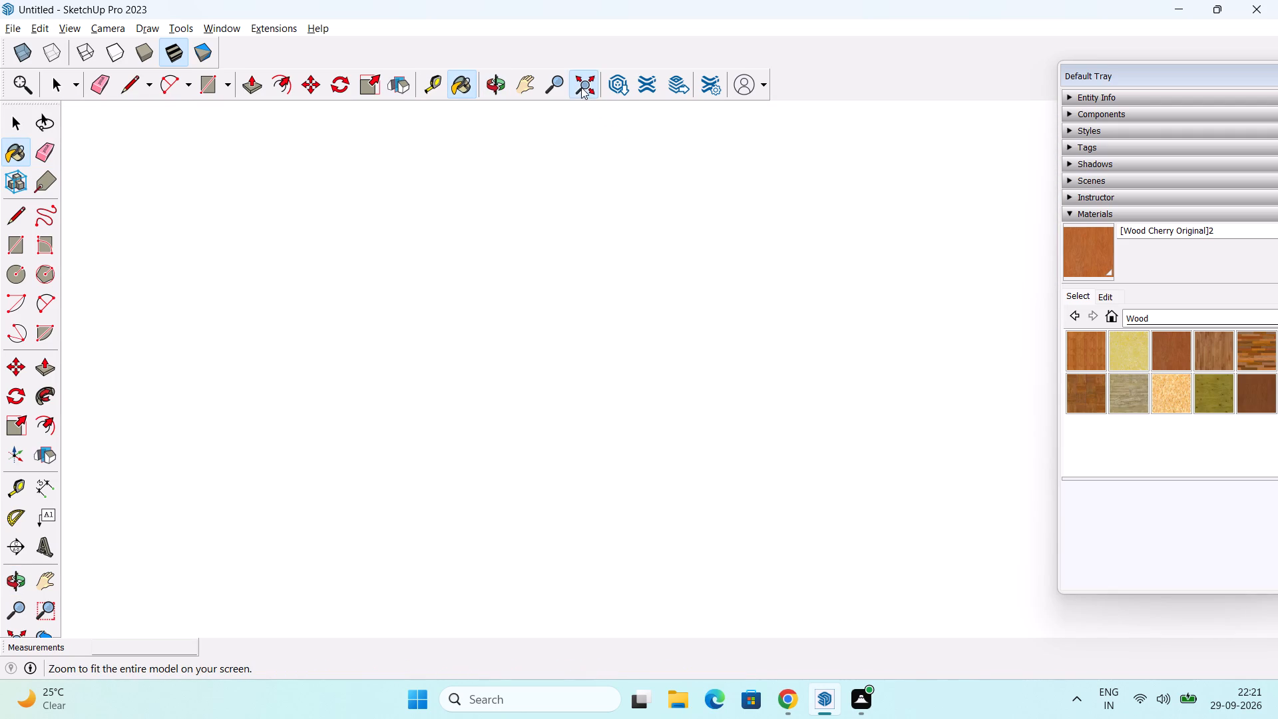
shift+middle_drag(835, 306, 536, 289)
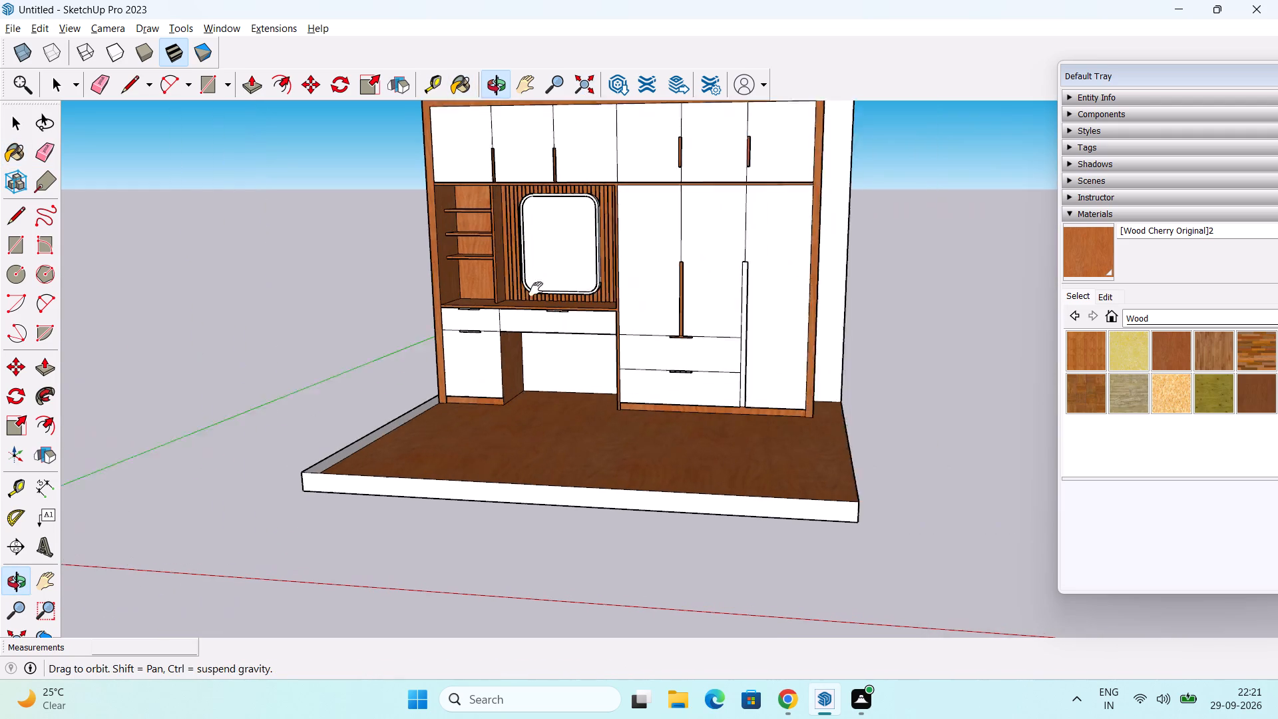
shift+middle_drag(536, 289, 529, 289)
scroll(716, 314, up, 7)
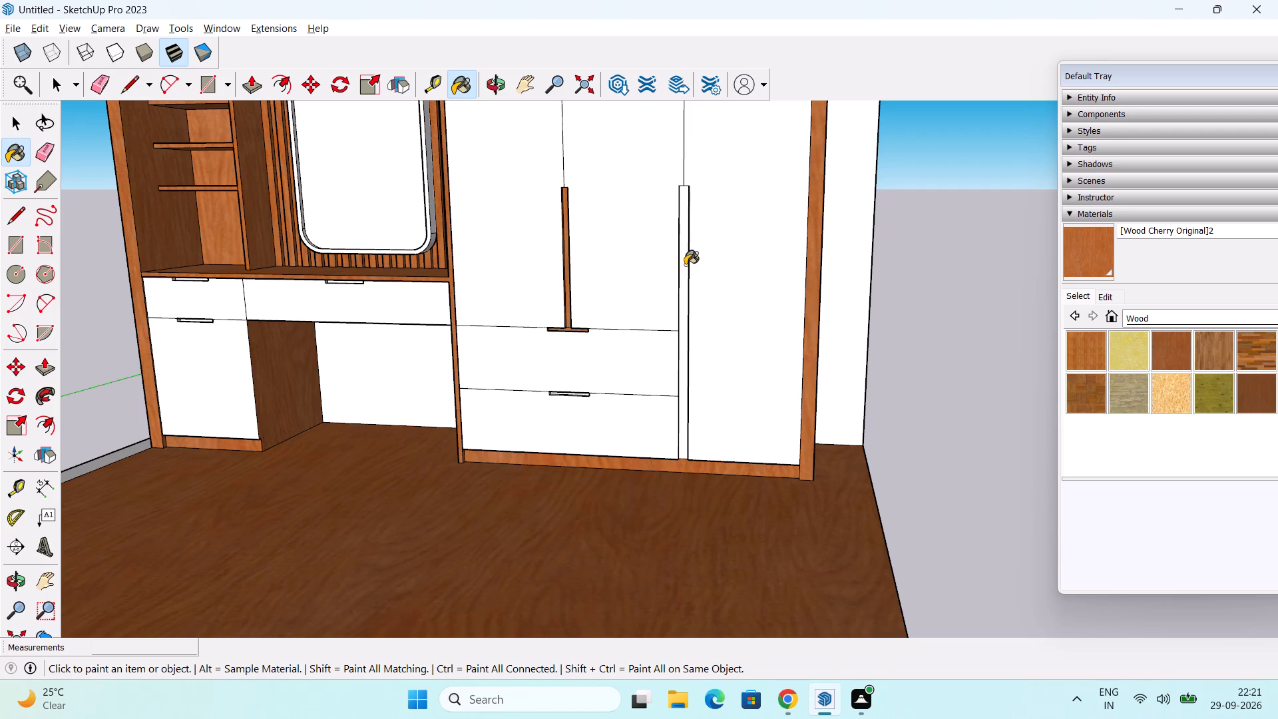
click(683, 270)
Paint all side face segments of the long handle recess beside the outer tall door in cherry wood.
middle_drag(690, 293, 586, 320)
scroll(670, 292, up, 2)
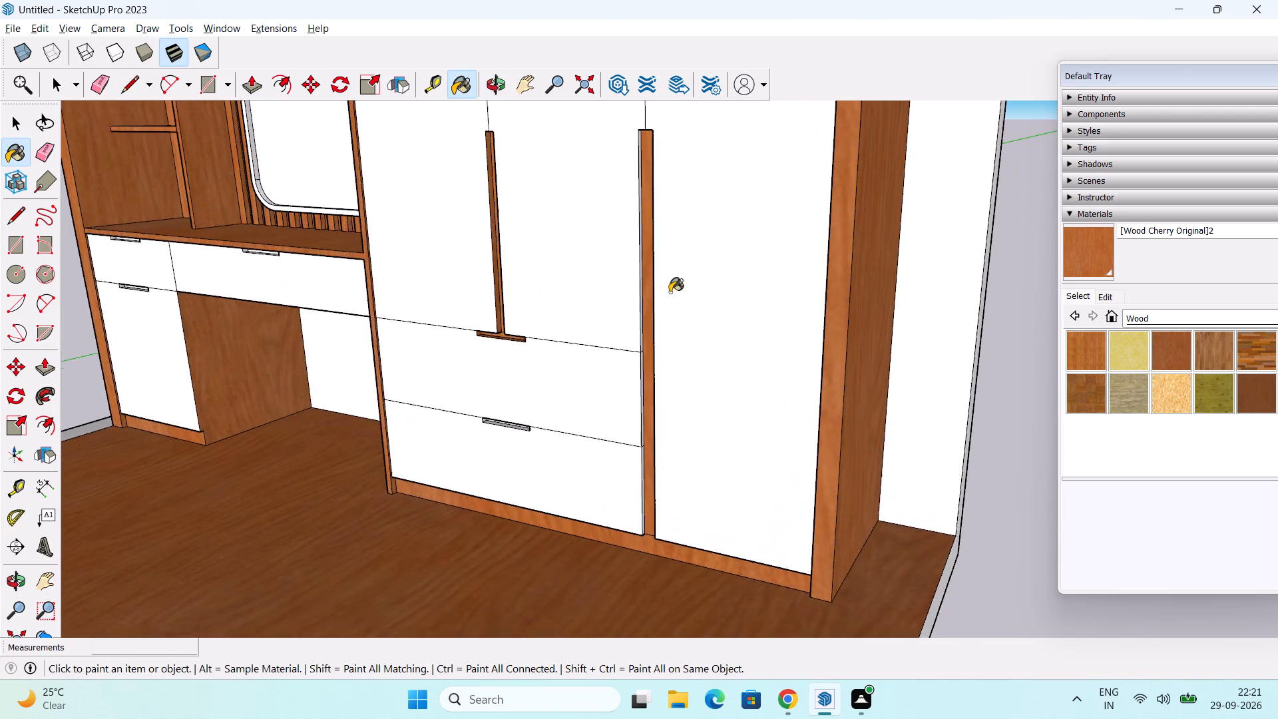
scroll(670, 292, up, 10)
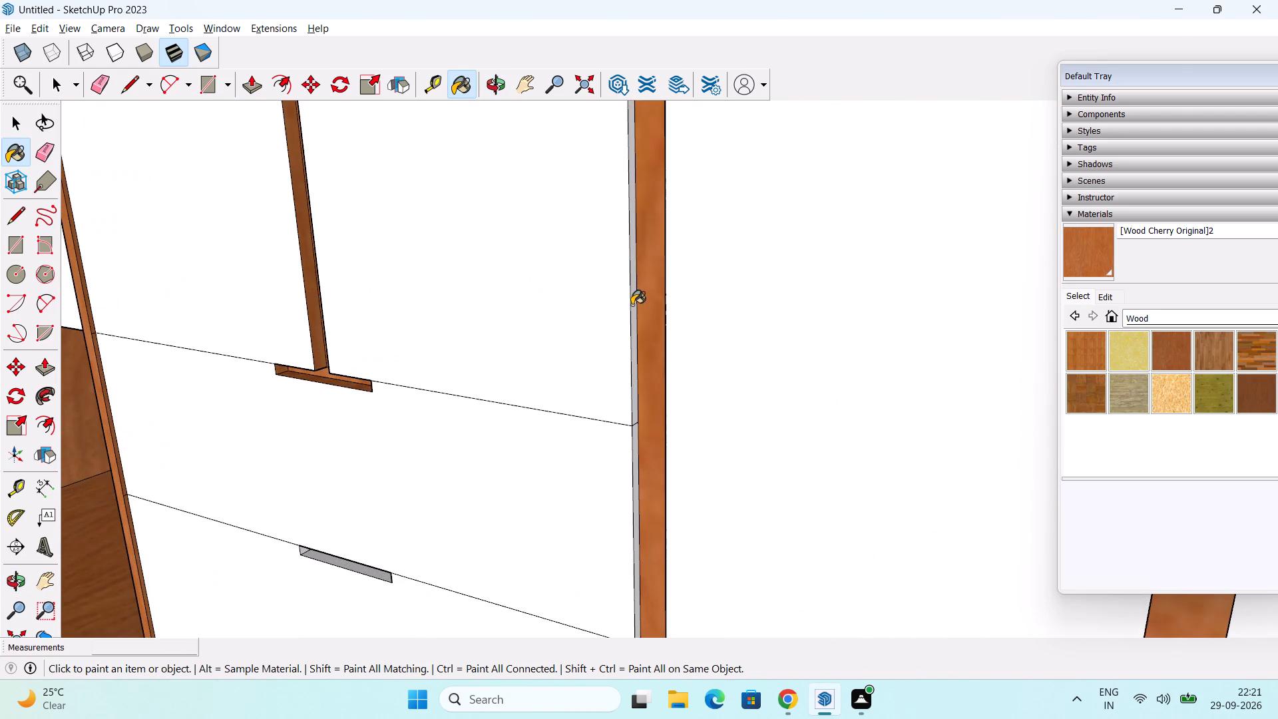
click(632, 305)
click(633, 477)
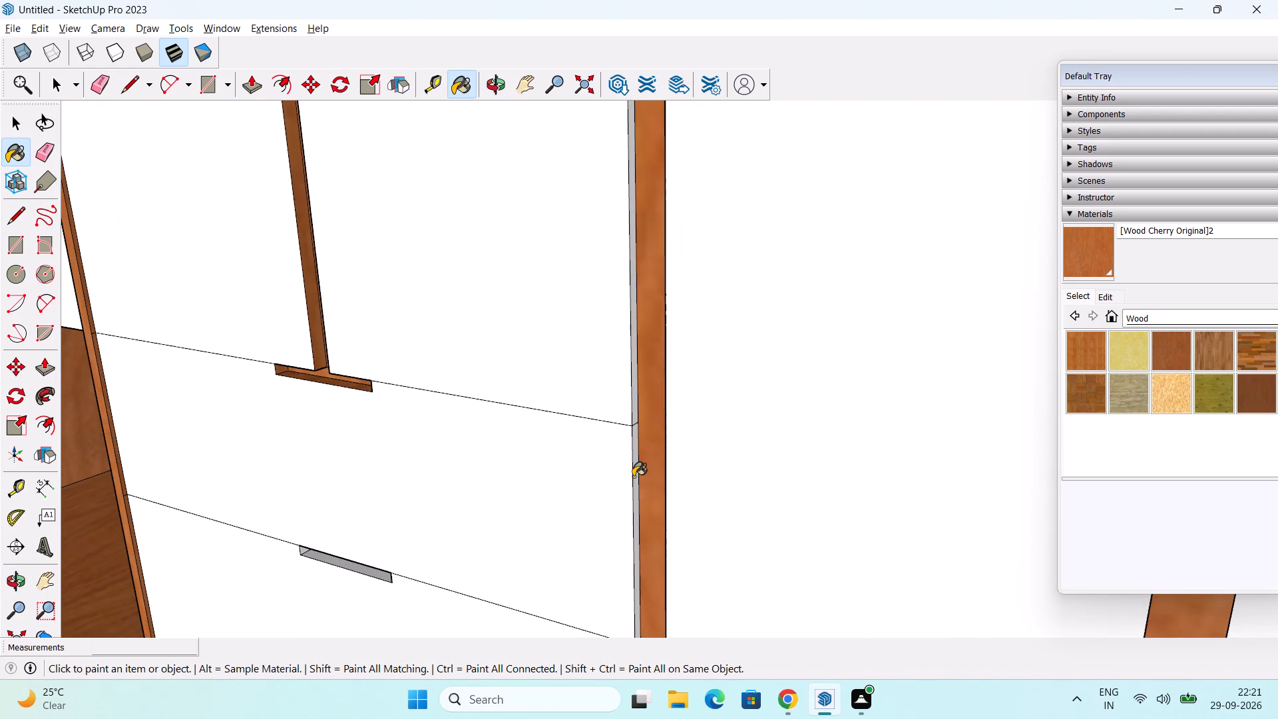
click(634, 479)
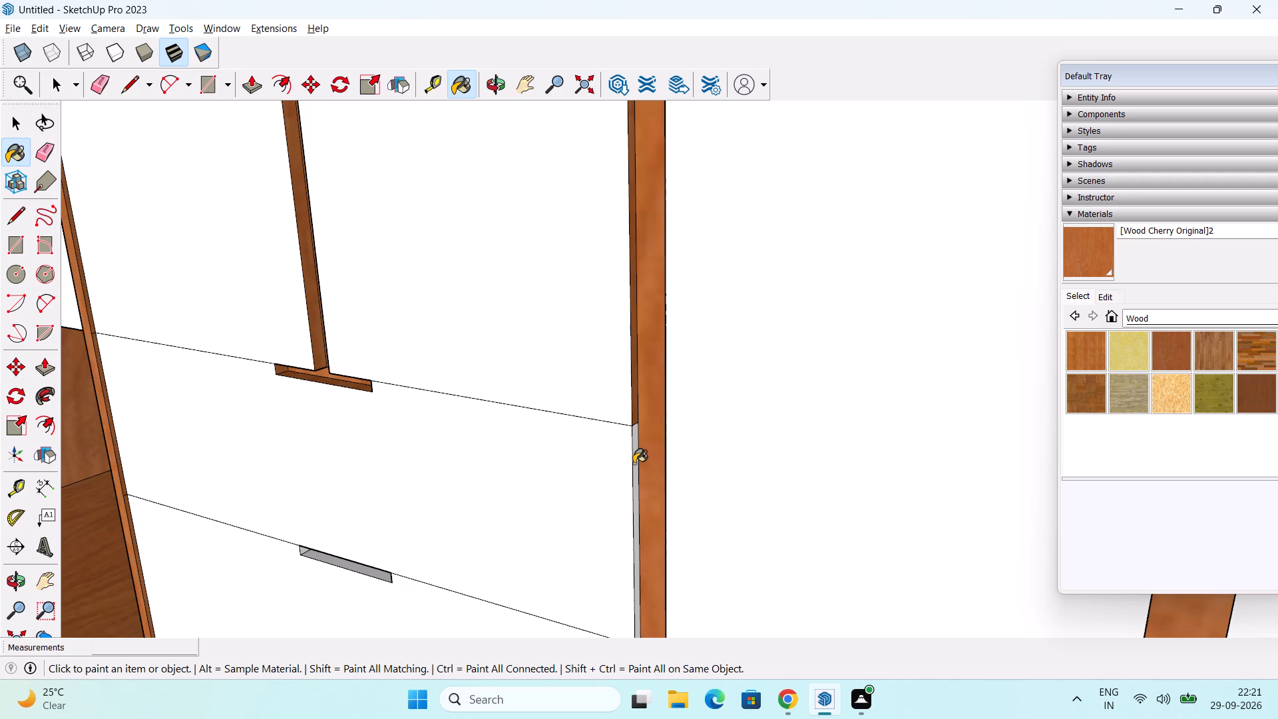
click(634, 461)
shift+middle_drag(633, 493, 614, 252)
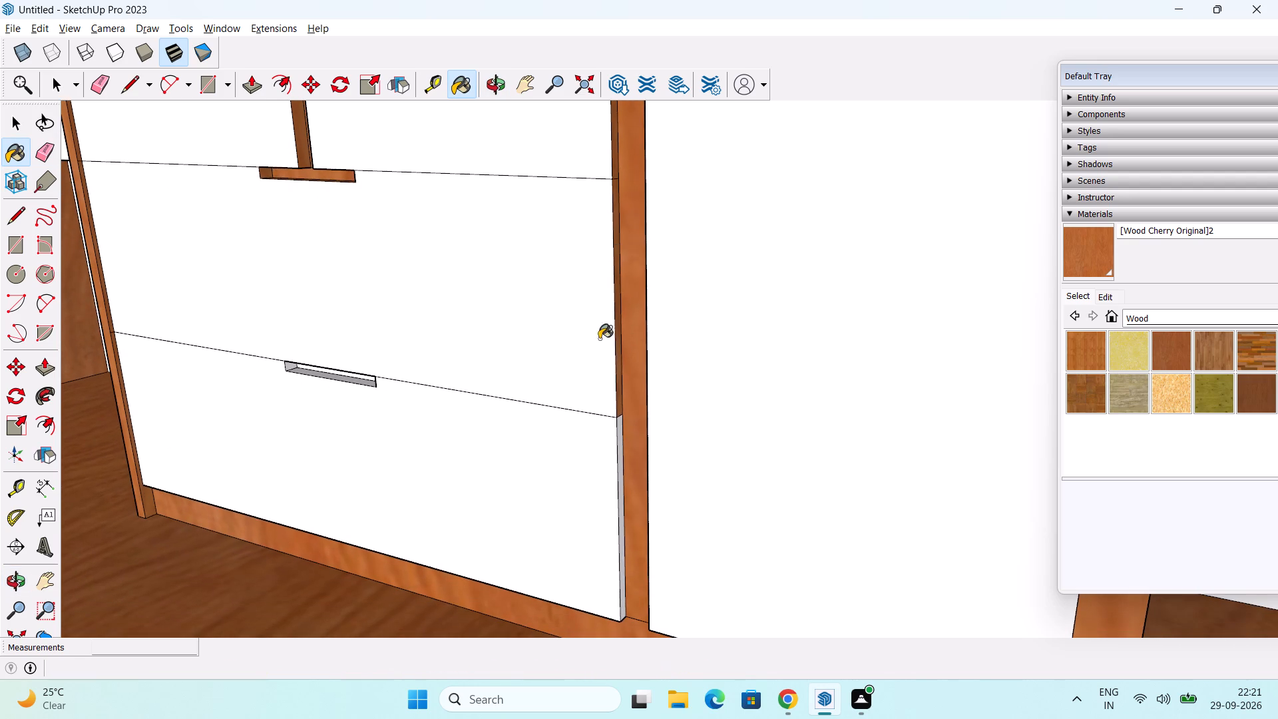
click(620, 446)
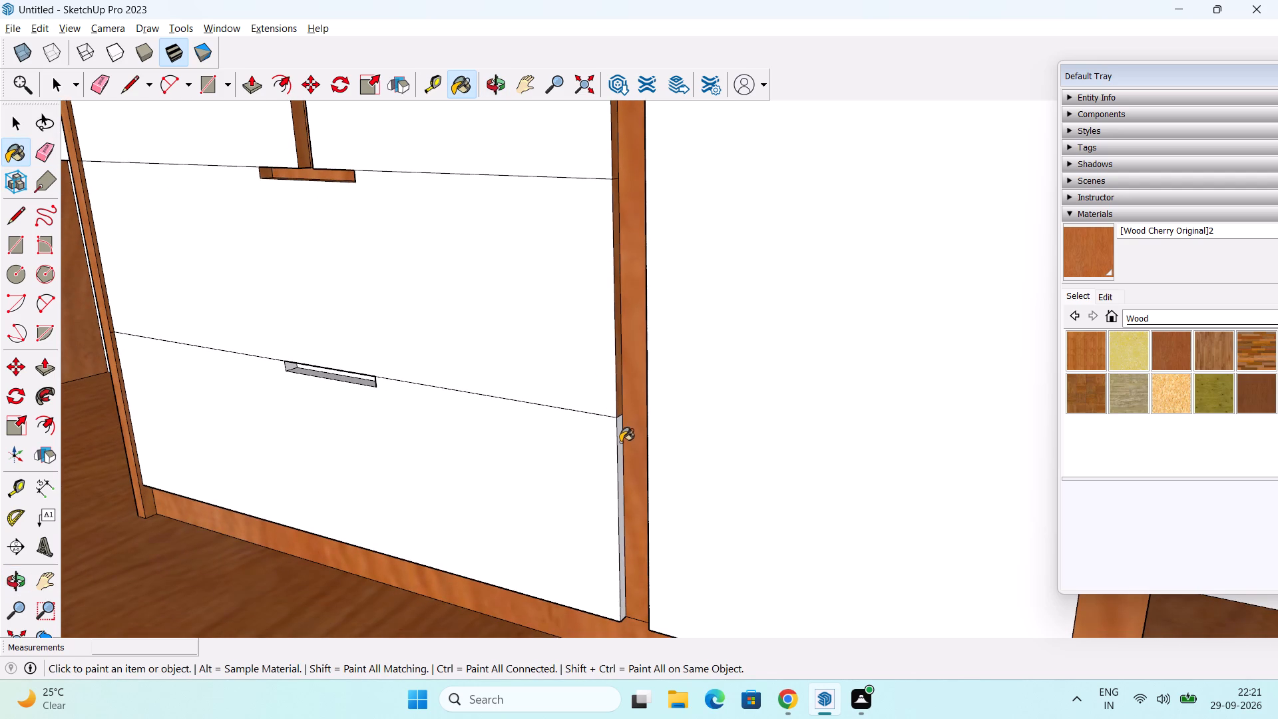
middle_drag(620, 433, 961, 478)
scroll(857, 369, up, 2)
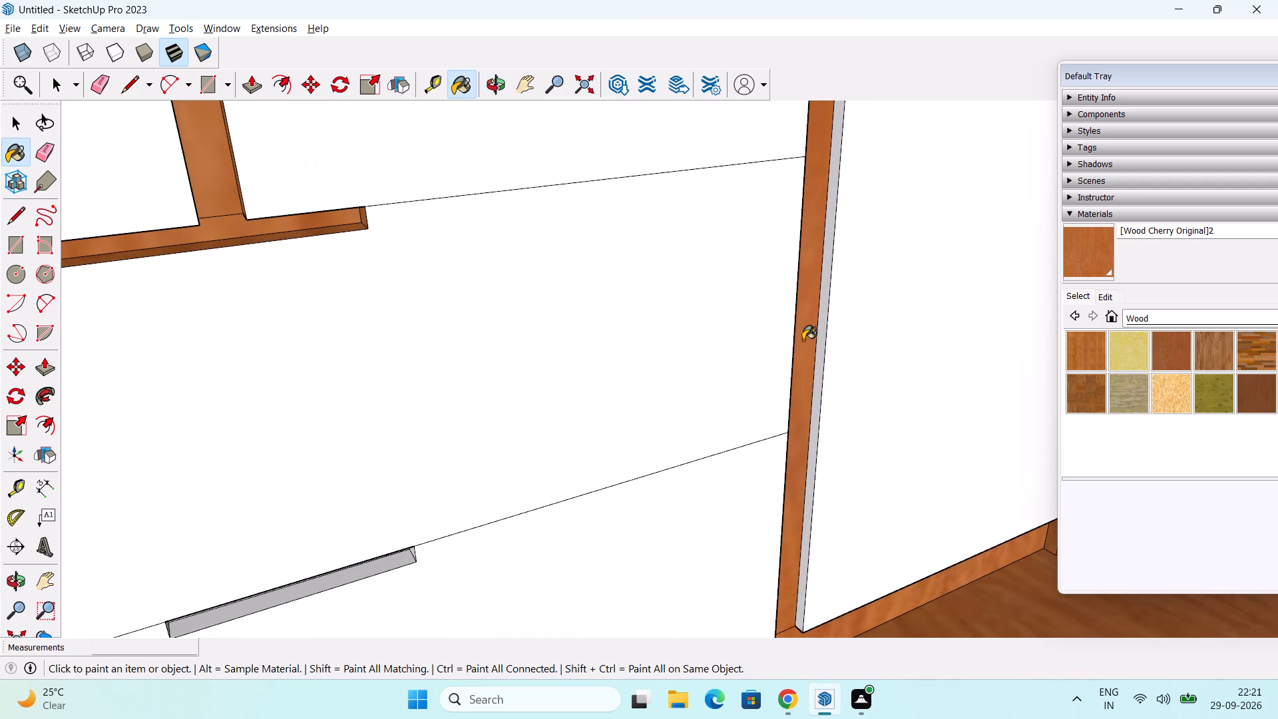
click(822, 334)
Paint the back, side, bottom and top faces of the lower wardrobe drawer's handle recess in cherry wood.
scroll(815, 354, down, 9)
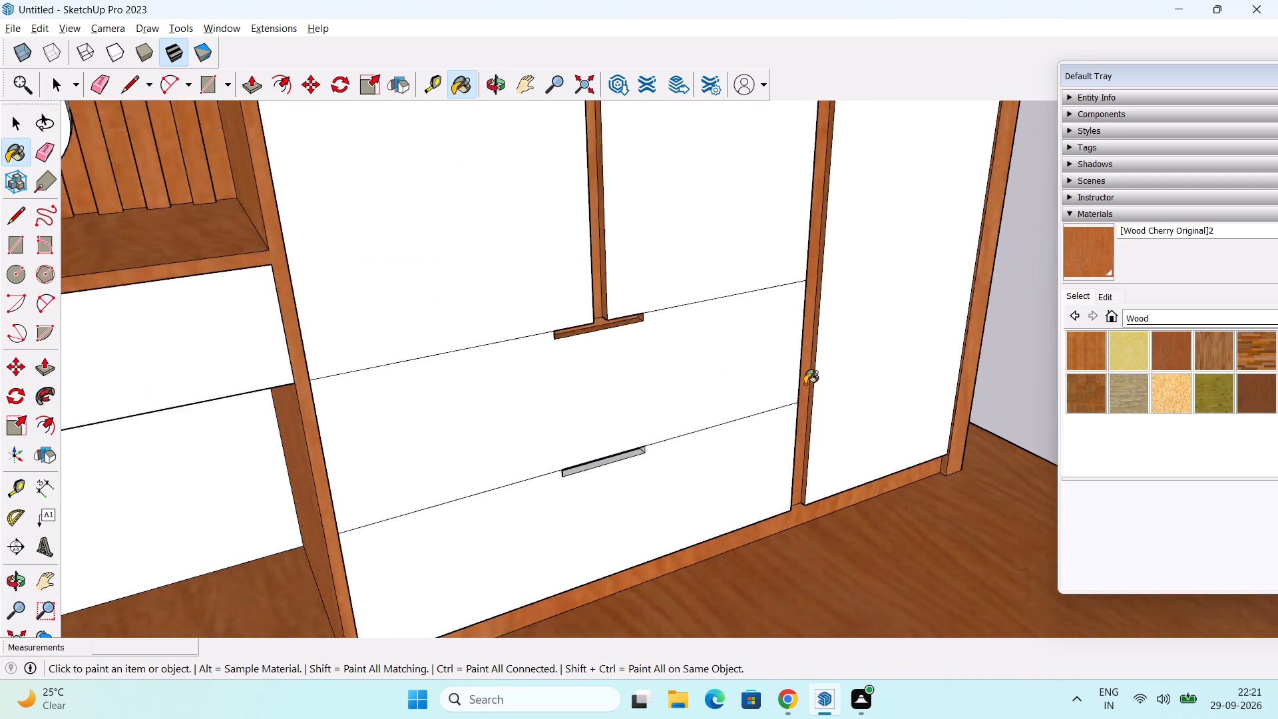
scroll(805, 384, down, 3)
middle_drag(678, 472, 584, 373)
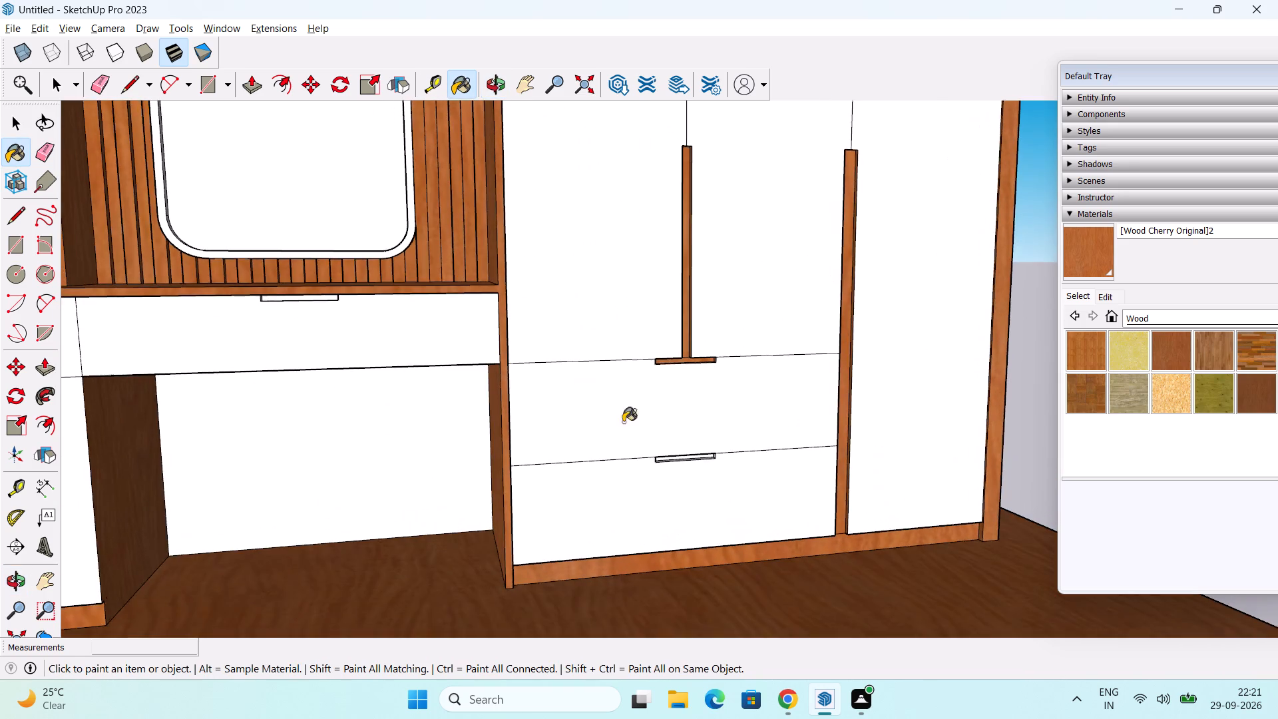
scroll(680, 451, up, 15)
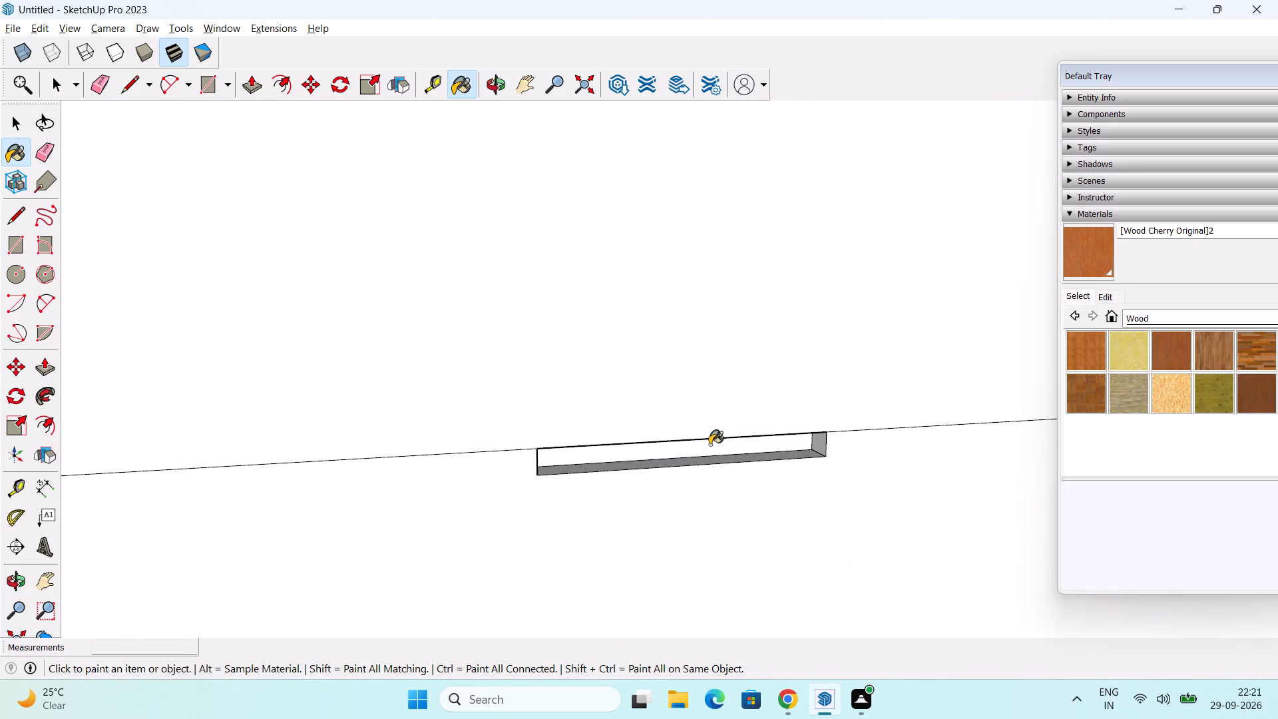
click(710, 444)
click(823, 443)
click(791, 455)
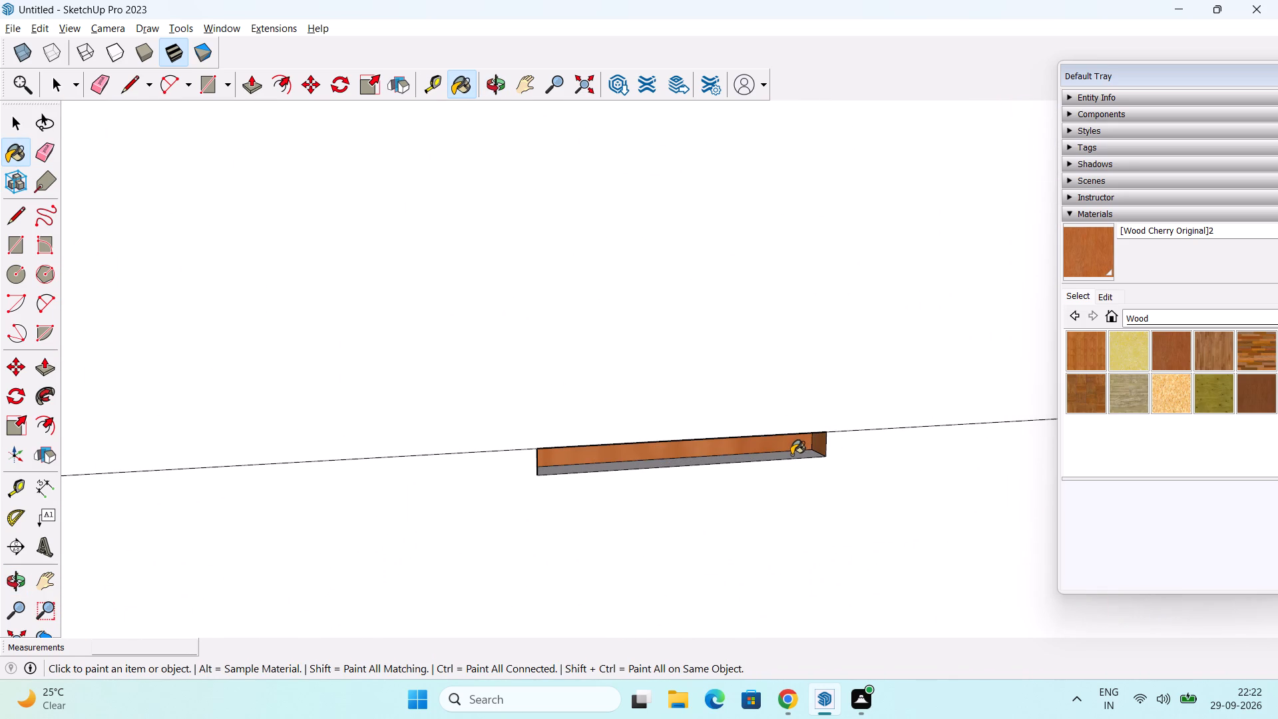
middle_drag(795, 471, 476, 431)
scroll(555, 447, up, 3)
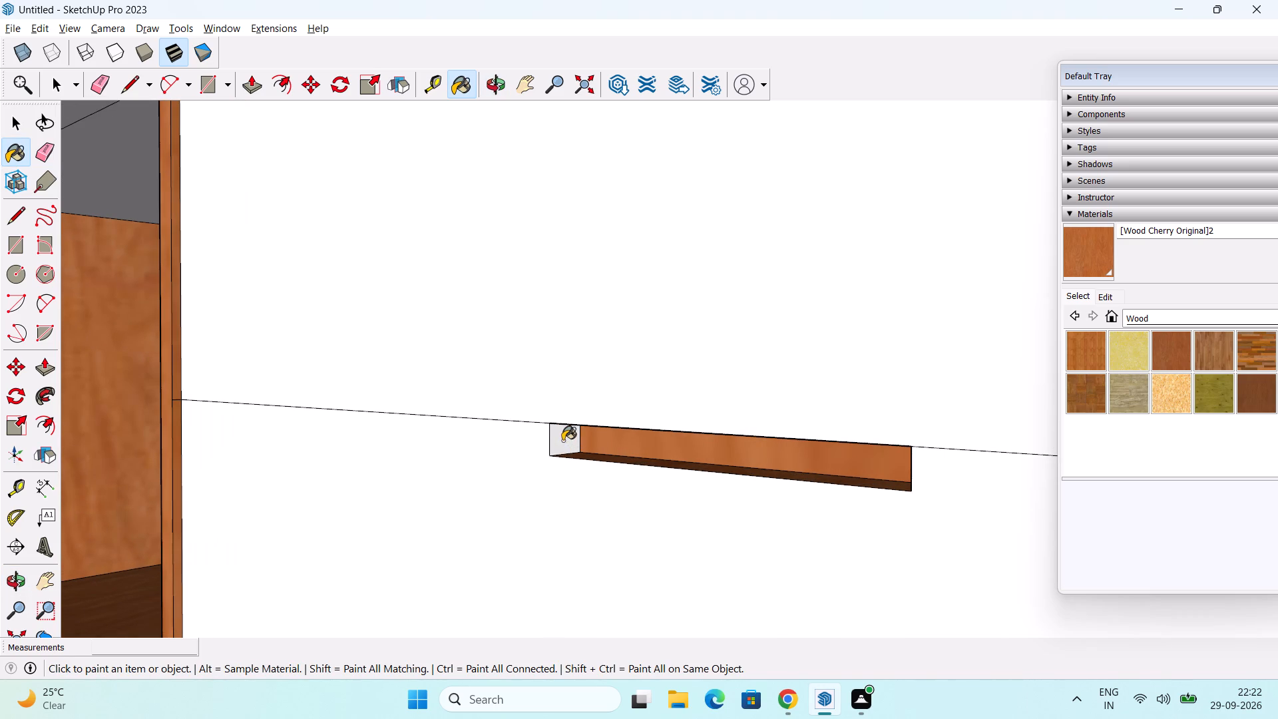
click(562, 441)
middle_drag(637, 479, 665, 407)
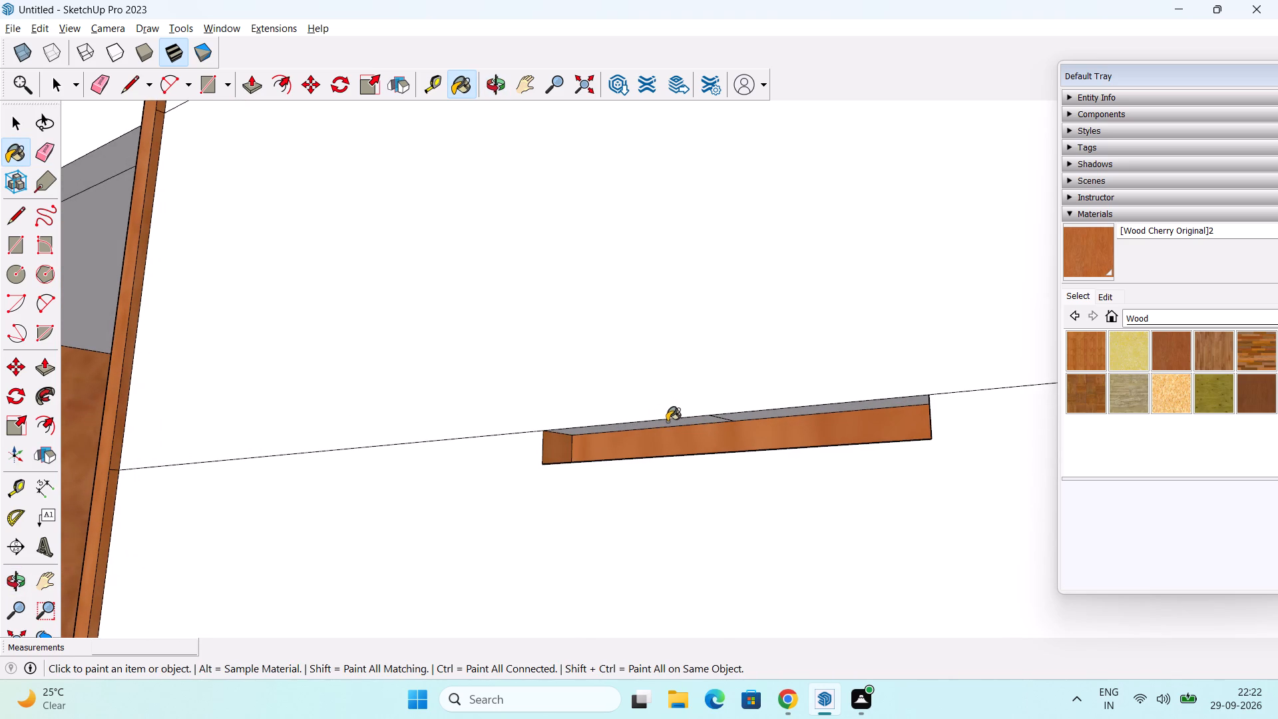
click(666, 420)
click(690, 421)
click(744, 417)
Paint the dressing table's underside above the knee space and its drawer front's bottom edge in cherry wood.
scroll(744, 412, down, 2)
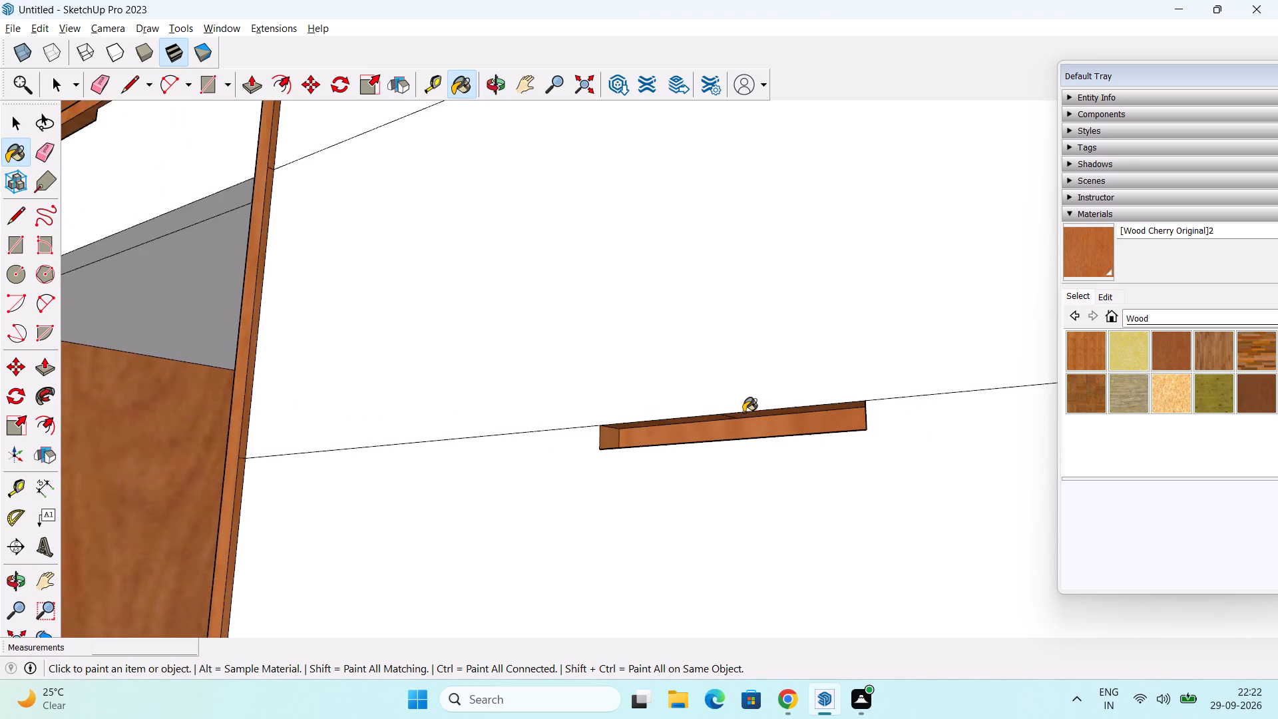
scroll(744, 412, down, 13)
click(393, 363)
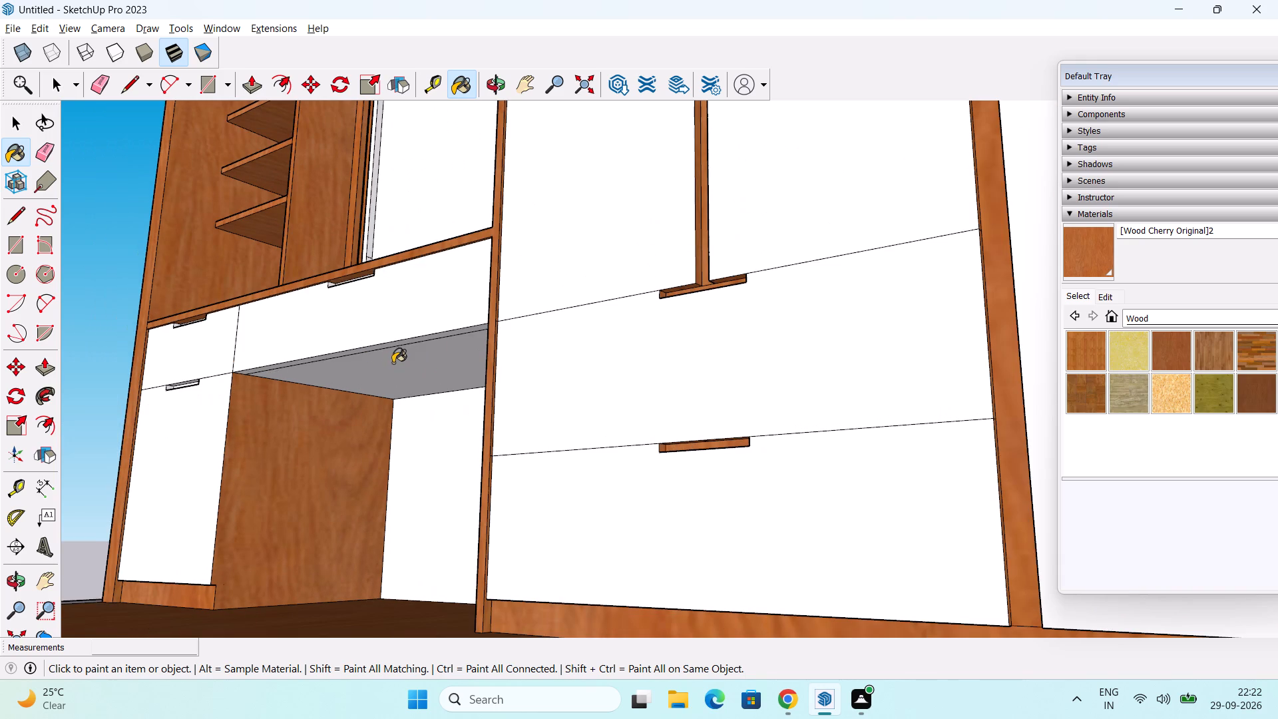
scroll(383, 362, up, 5)
click(357, 343)
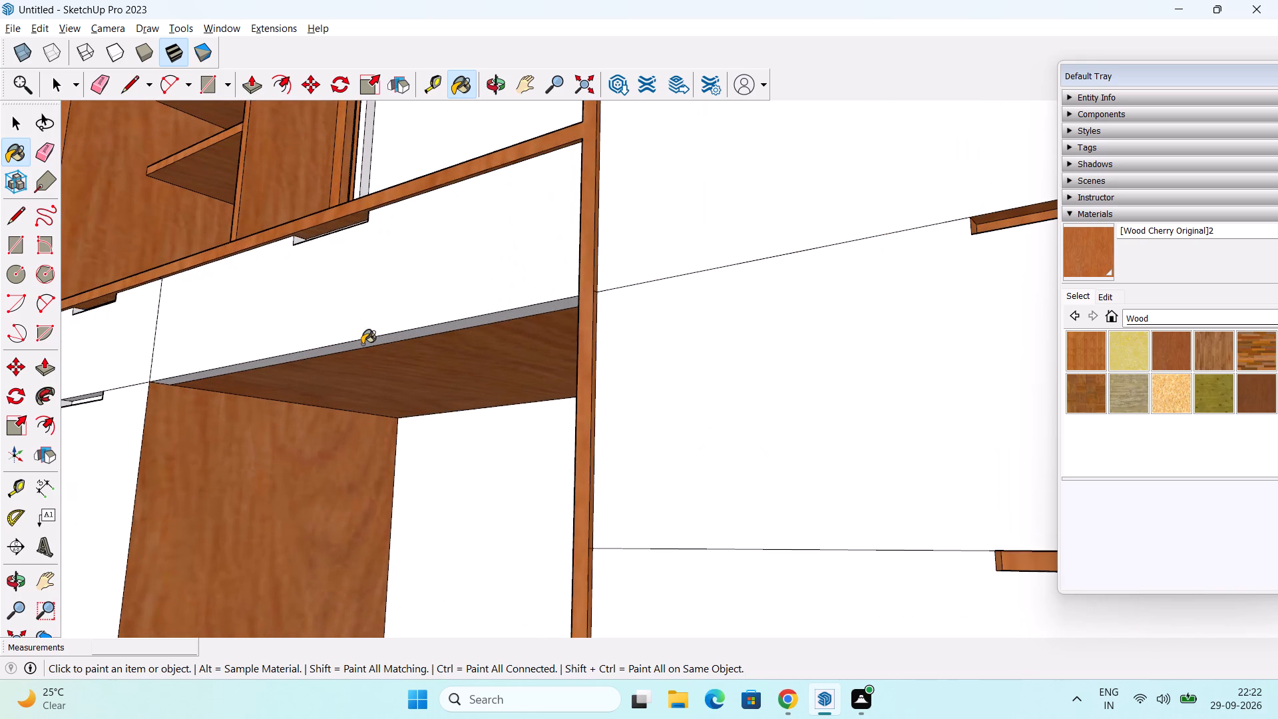
Paint the back, both side and bottom faces of the wide dressing table drawer's handle recess below the mirror in cherry wood.
scroll(395, 352, down, 10)
middle_drag(520, 388, 654, 516)
scroll(520, 388, down, 1)
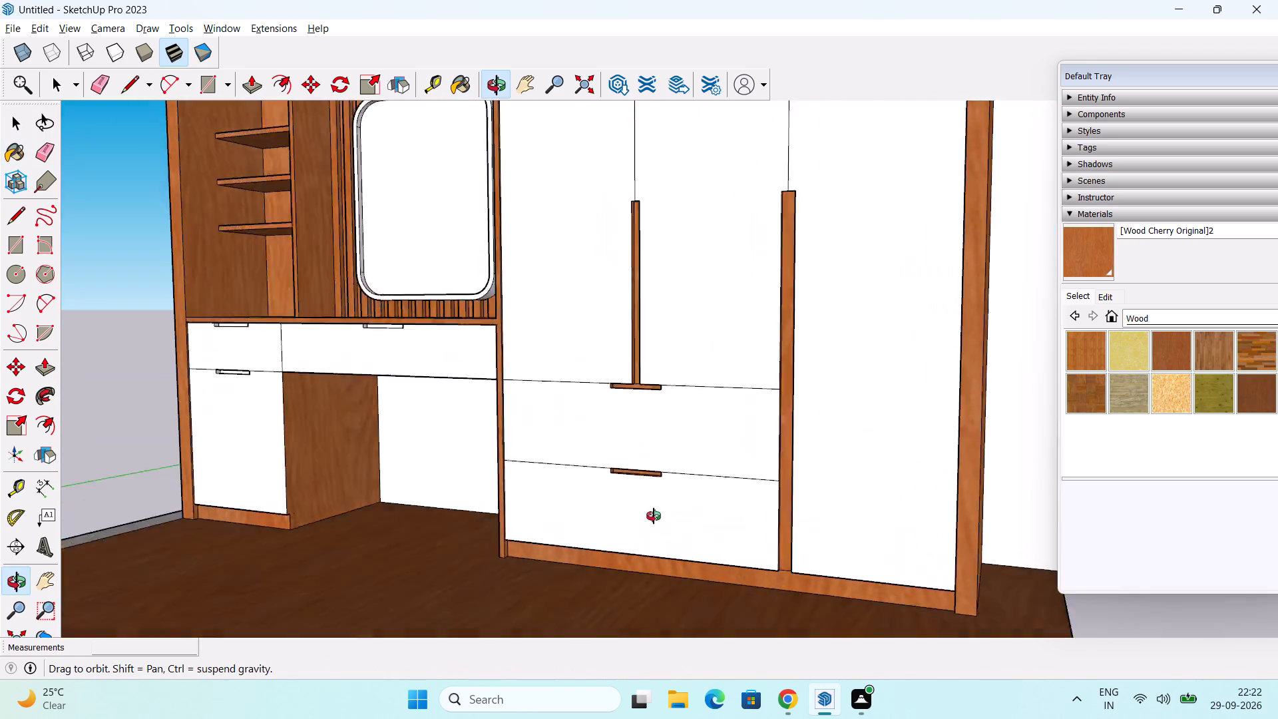
middle_drag(654, 516, 774, 540)
scroll(434, 402, up, 14)
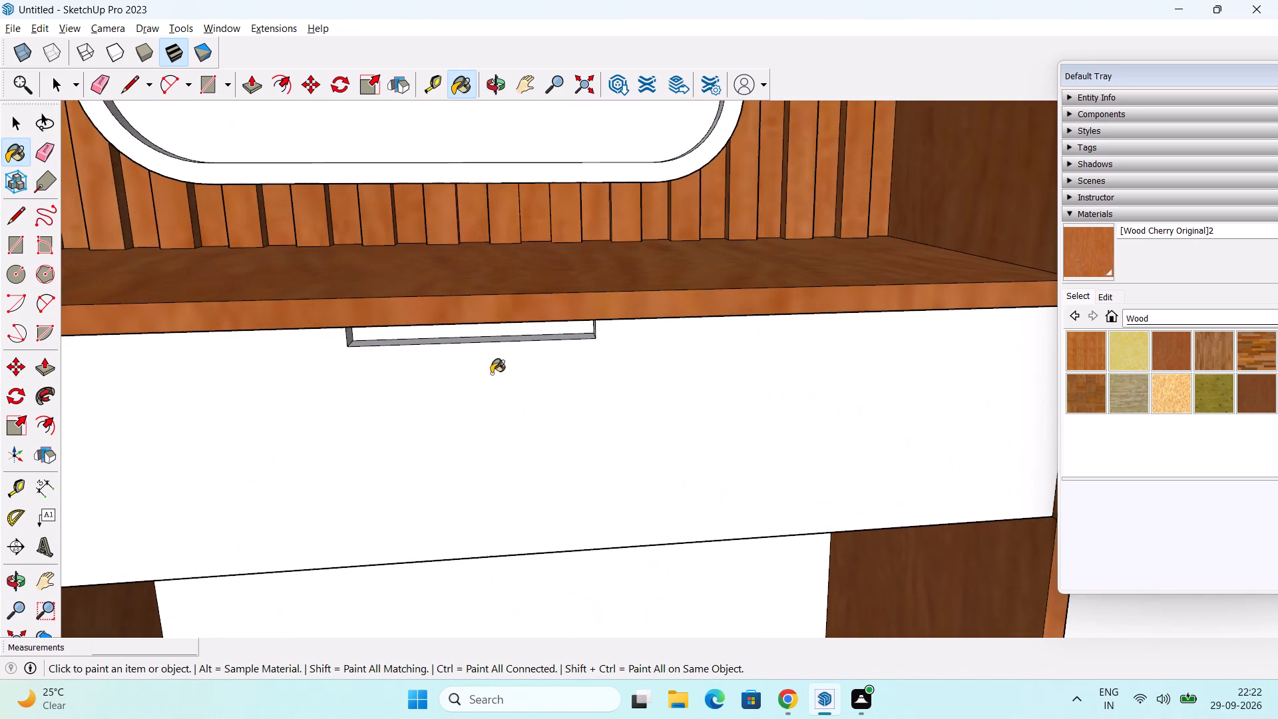
middle_drag(495, 368, 455, 310)
scroll(452, 276, up, 5)
click(454, 269)
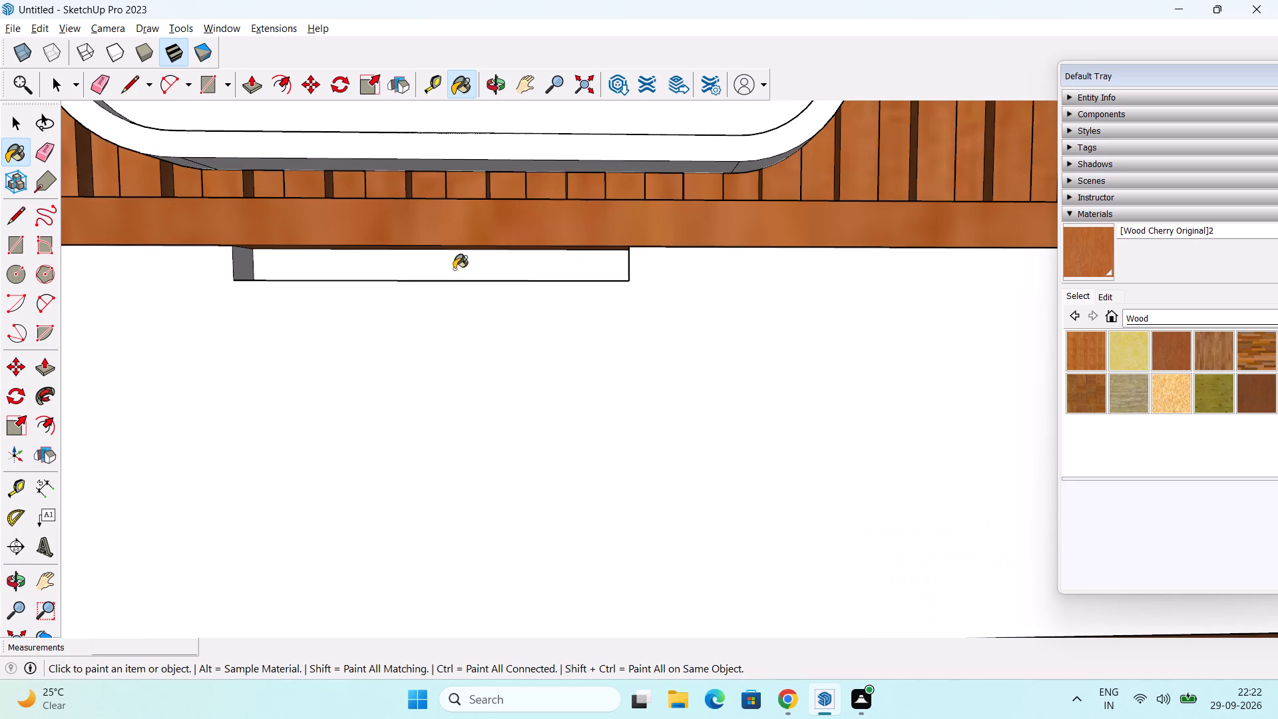
click(242, 270)
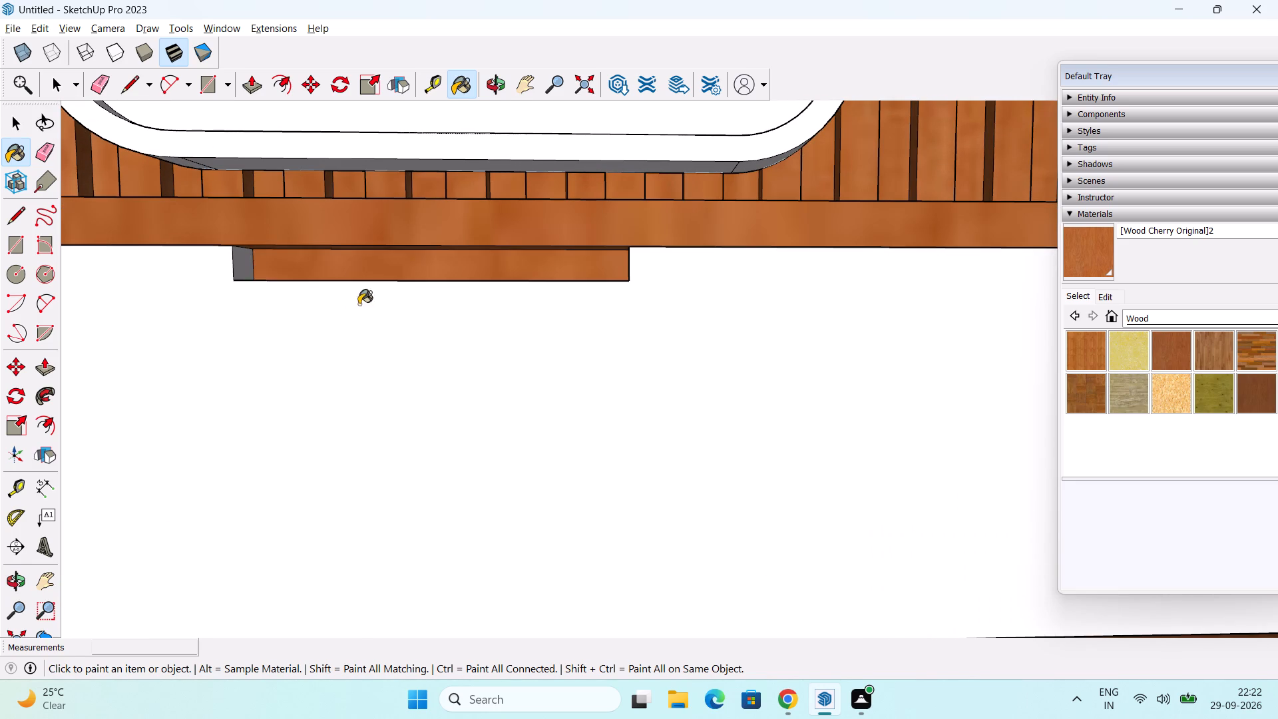
middle_drag(361, 304, 503, 350)
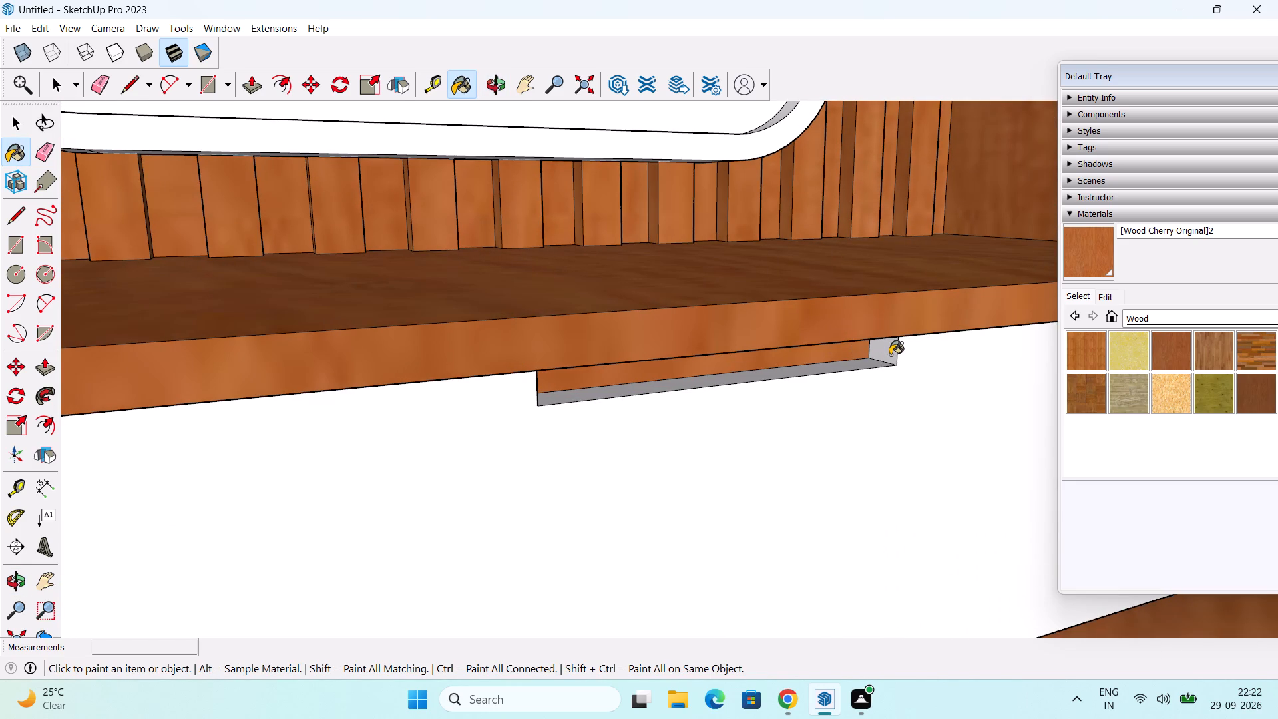
click(890, 351)
click(847, 365)
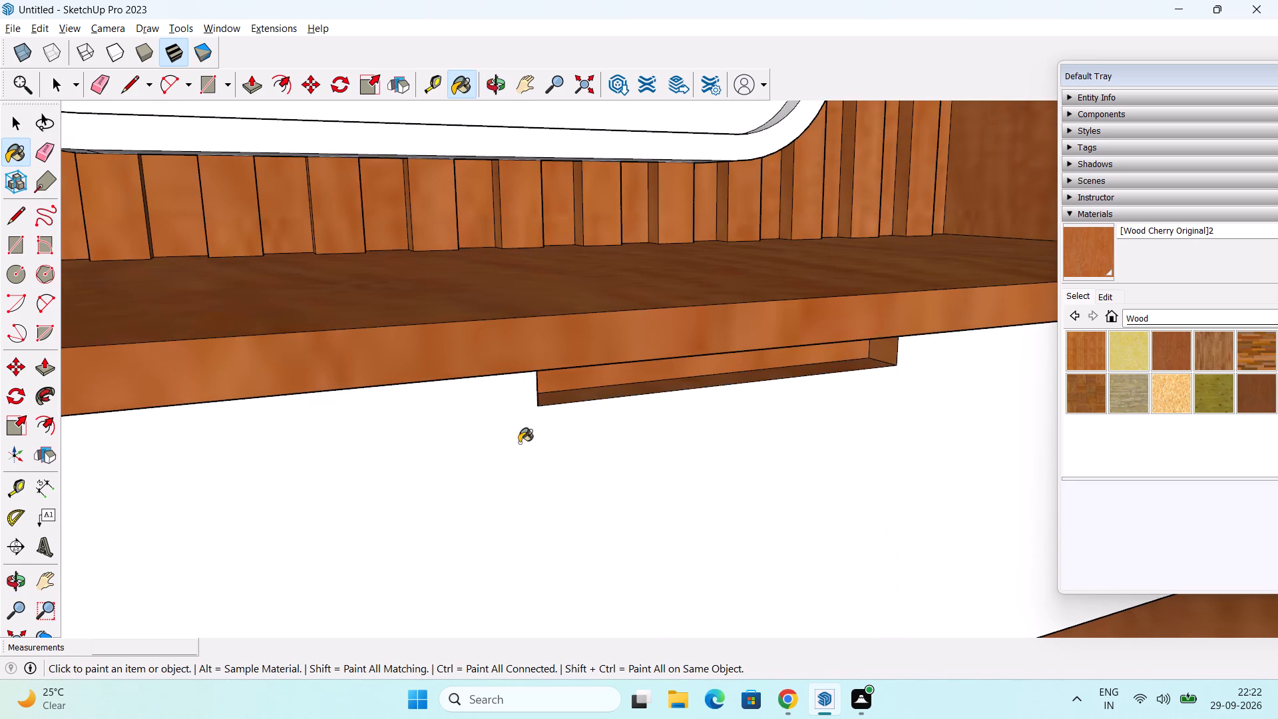
Paint the back, both side and bottom faces of the small dressing table drawer's handle recess below the open shelves in cherry wood.
scroll(475, 457, down, 7)
middle_drag(204, 468, 561, 387)
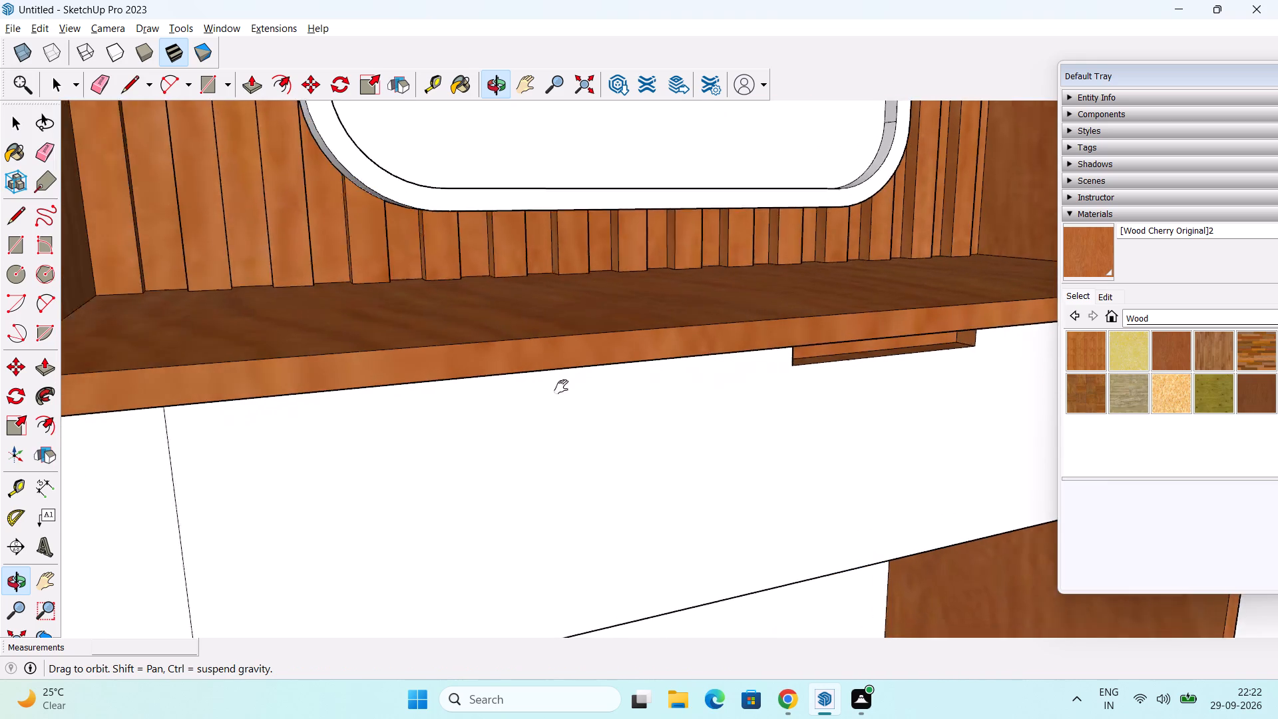
middle_drag(561, 387, 650, 373)
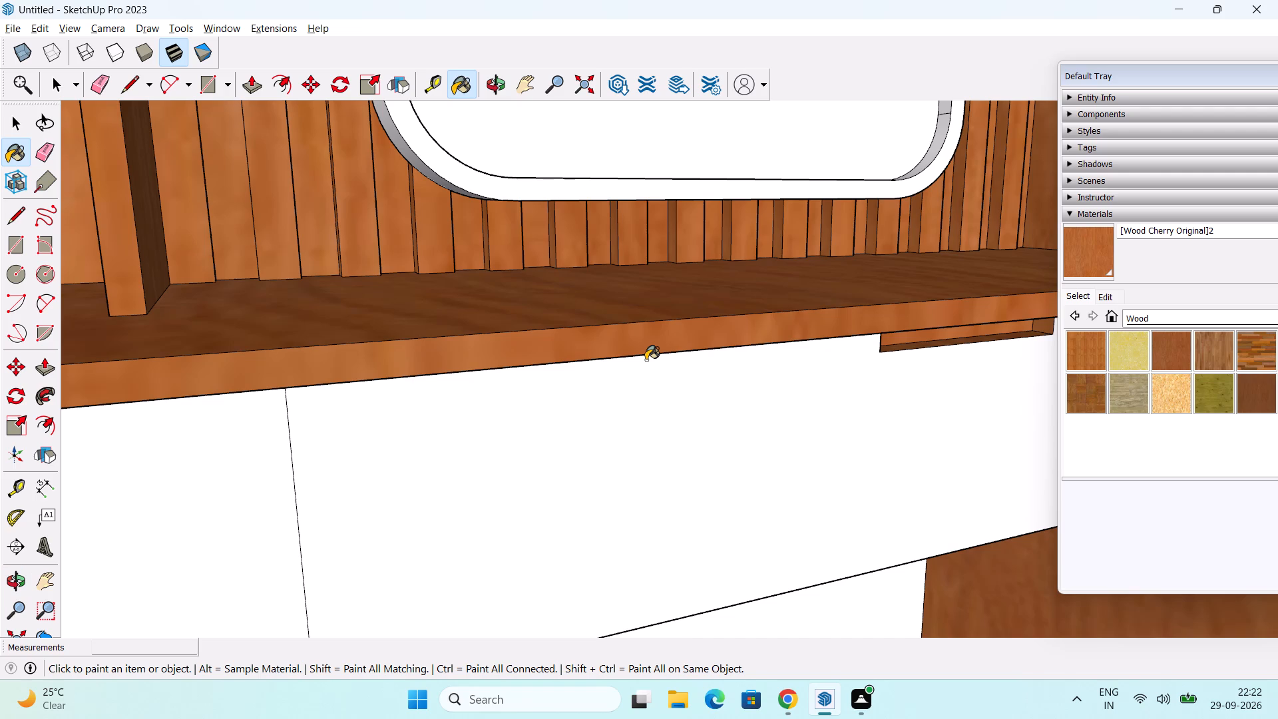
scroll(607, 478, down, 2)
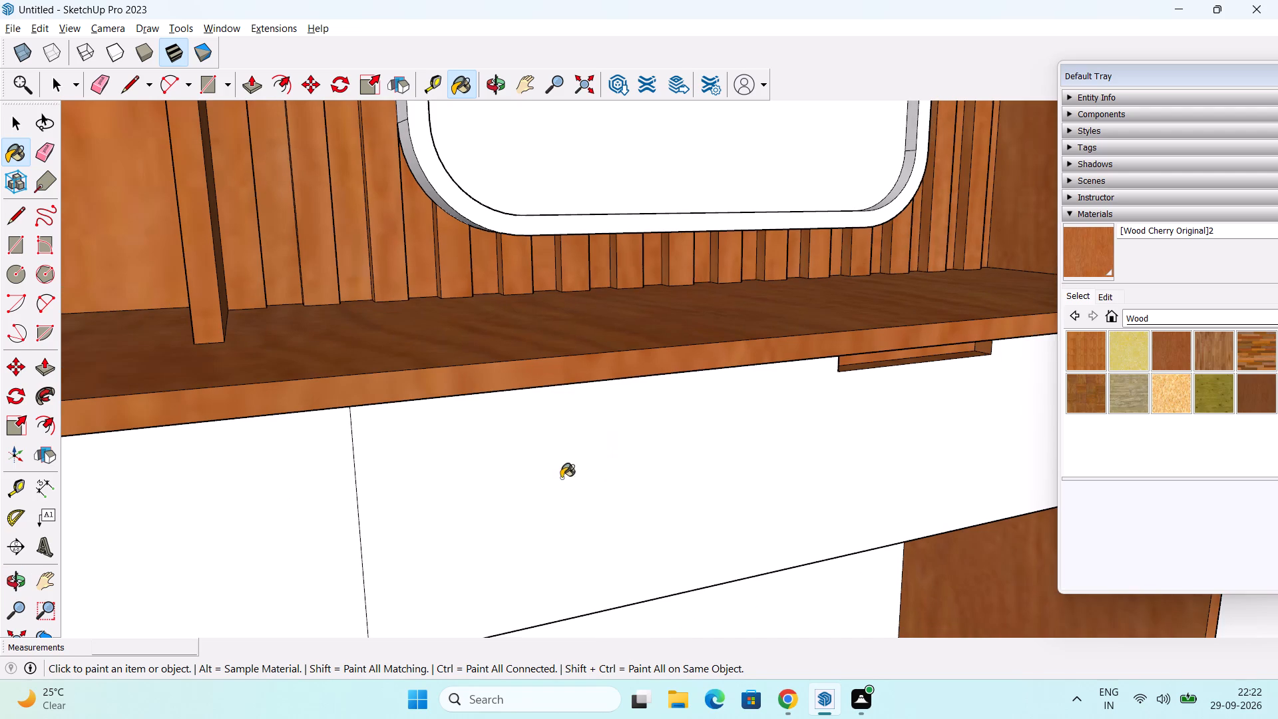
shift+middle_drag(561, 475, 754, 253)
shift+middle_drag(370, 320, 661, 340)
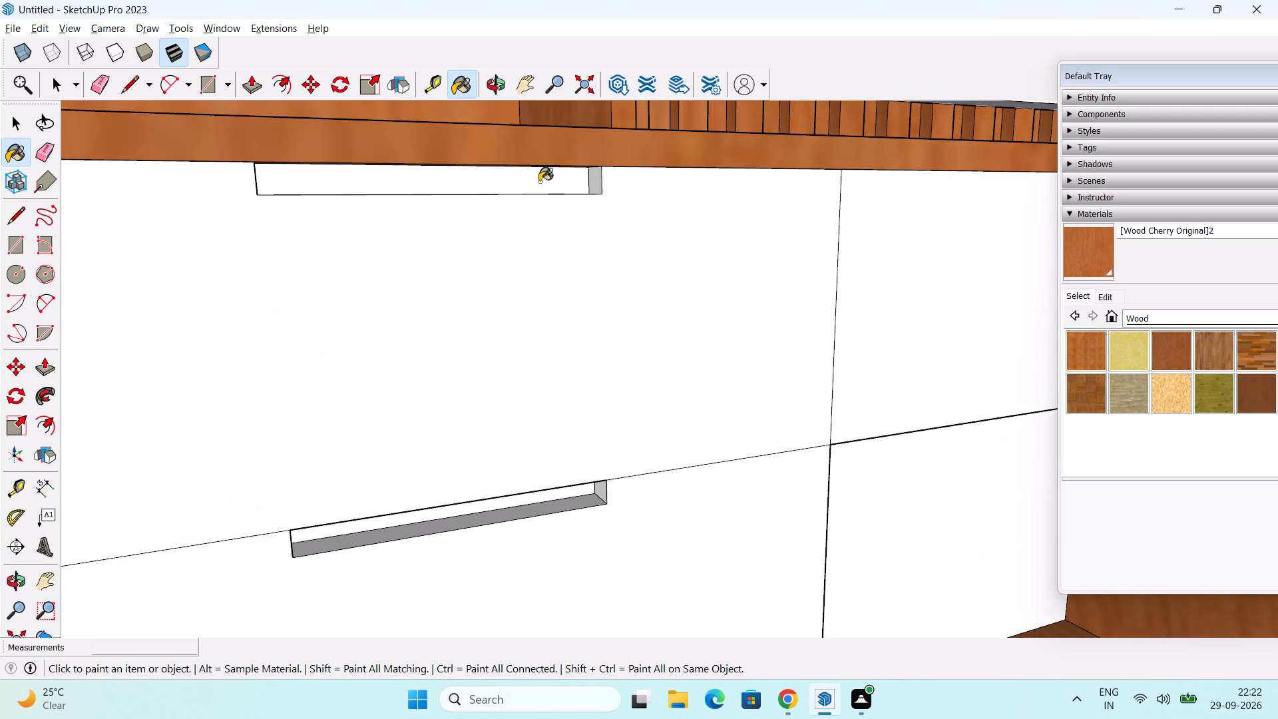
click(513, 172)
click(594, 180)
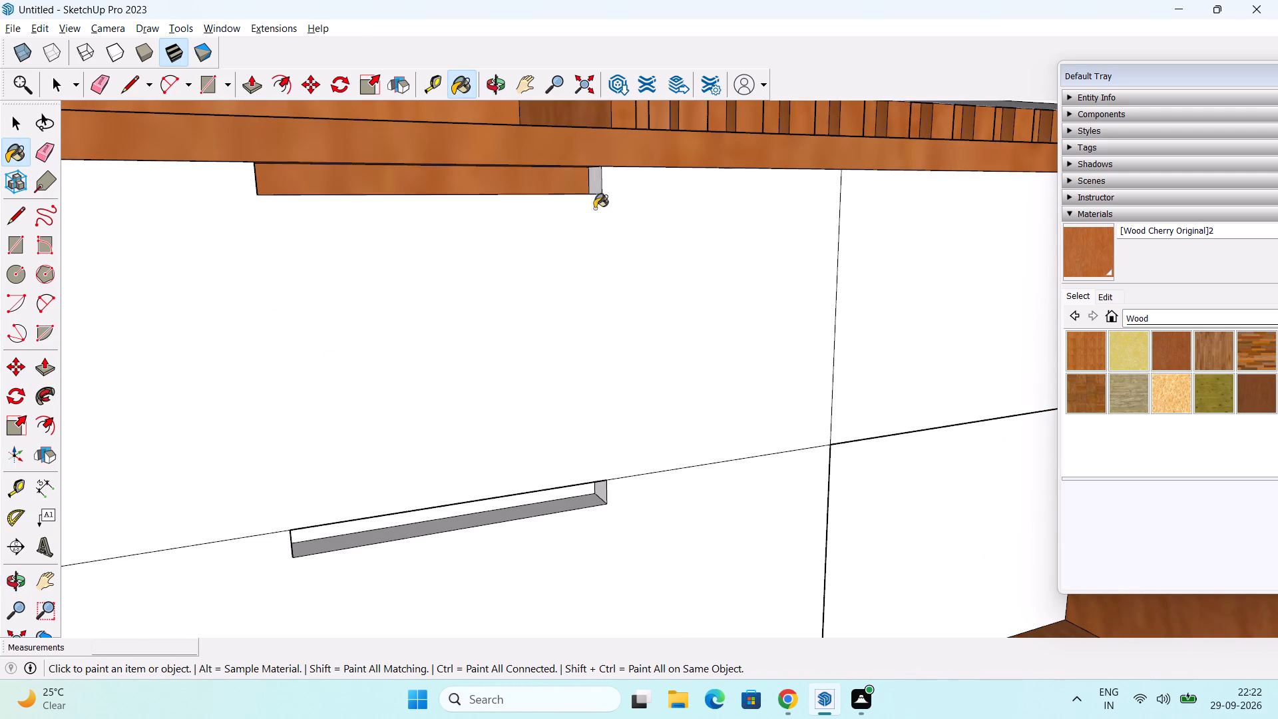
middle_drag(588, 236, 280, 255)
scroll(278, 166, up, 8)
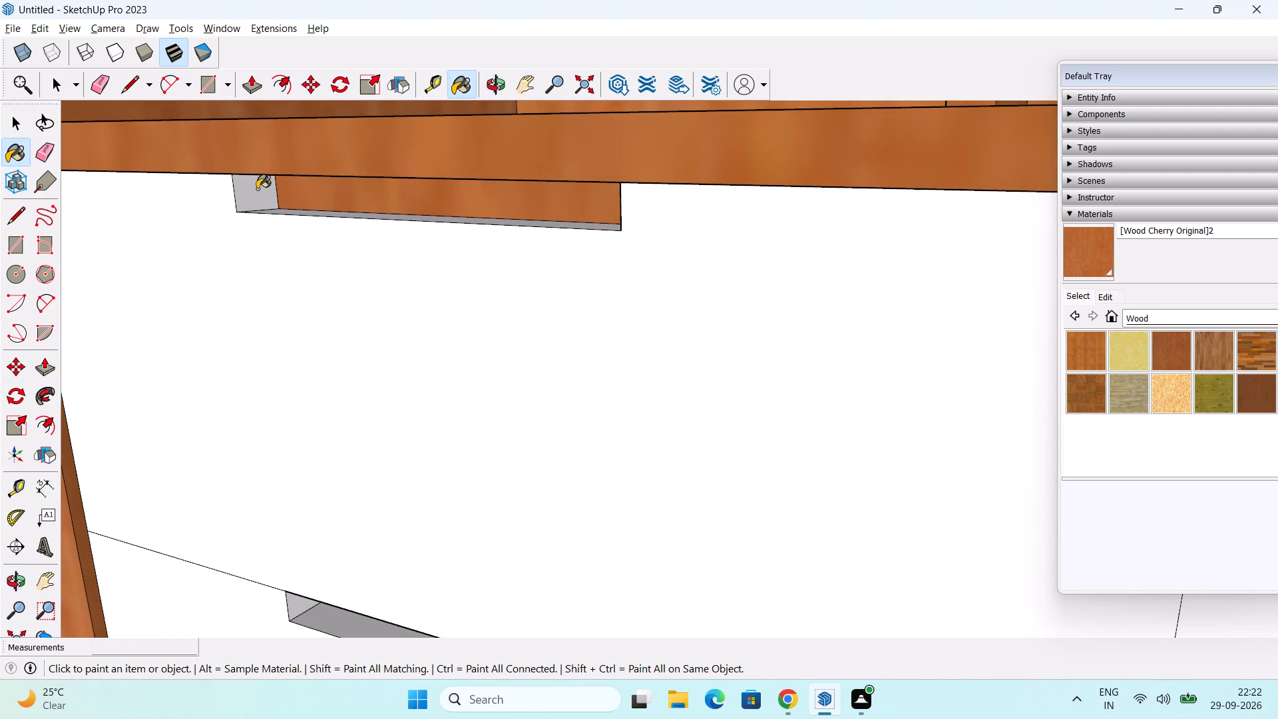
click(257, 189)
middle_drag(363, 271, 387, 390)
scroll(405, 350, up, 2)
click(419, 331)
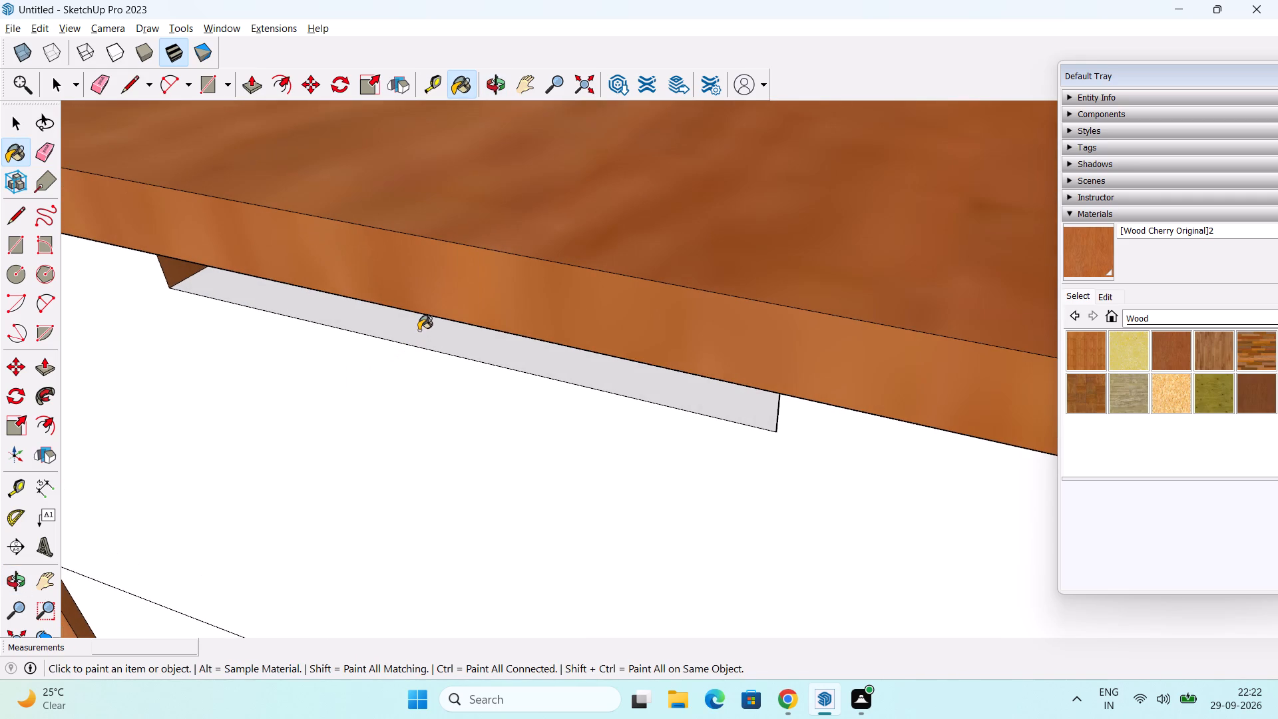
Paint the back, both side, bottom and top faces of the handle recess on the cabinet door below the small drawer in cherry wood.
scroll(430, 415, down, 6)
shift+middle_drag(457, 533, 543, 329)
middle_drag(524, 507, 598, 346)
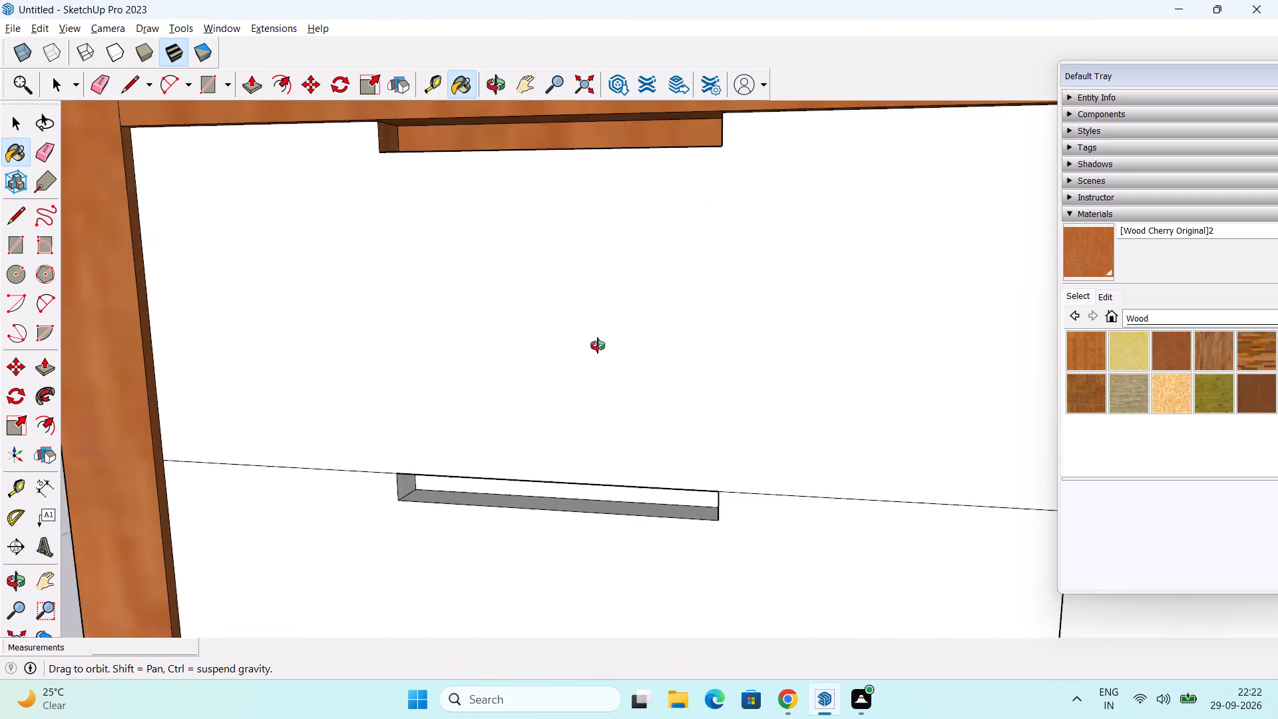
middle_drag(598, 346, 614, 320)
shift+middle_drag(495, 503, 534, 379)
scroll(542, 365, up, 2)
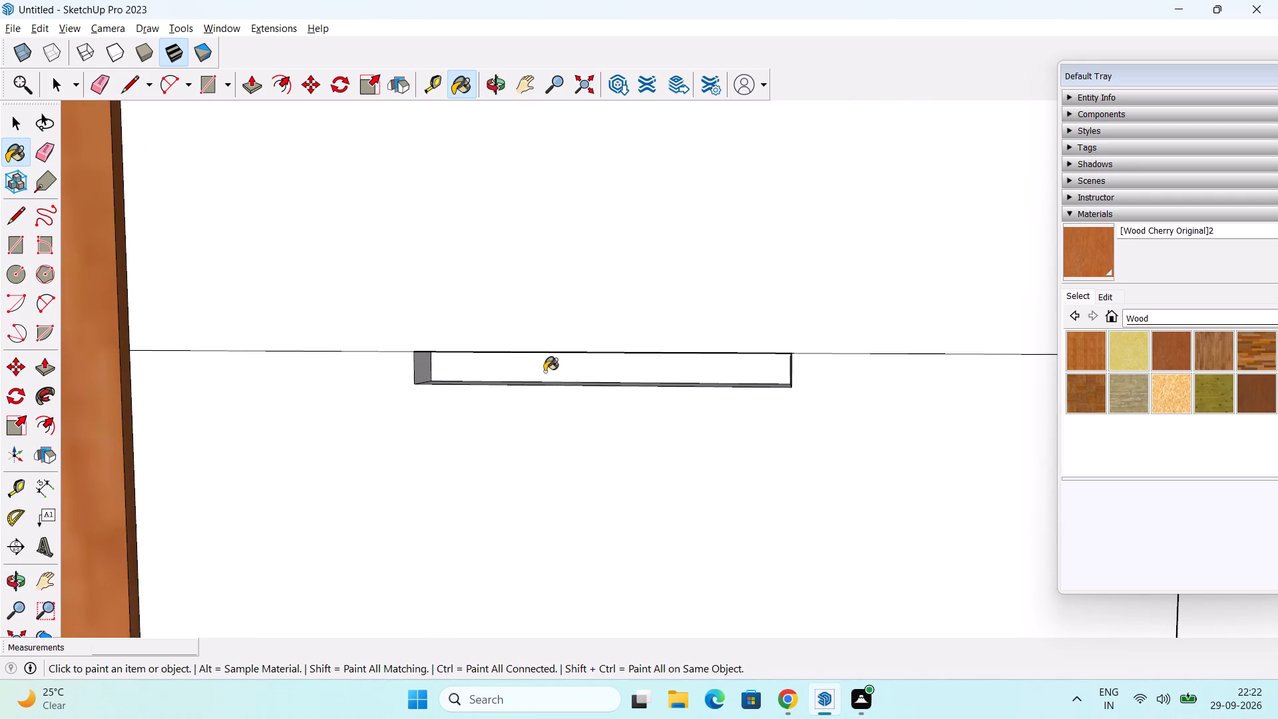
click(545, 368)
click(405, 371)
middle_drag(520, 427, 532, 458)
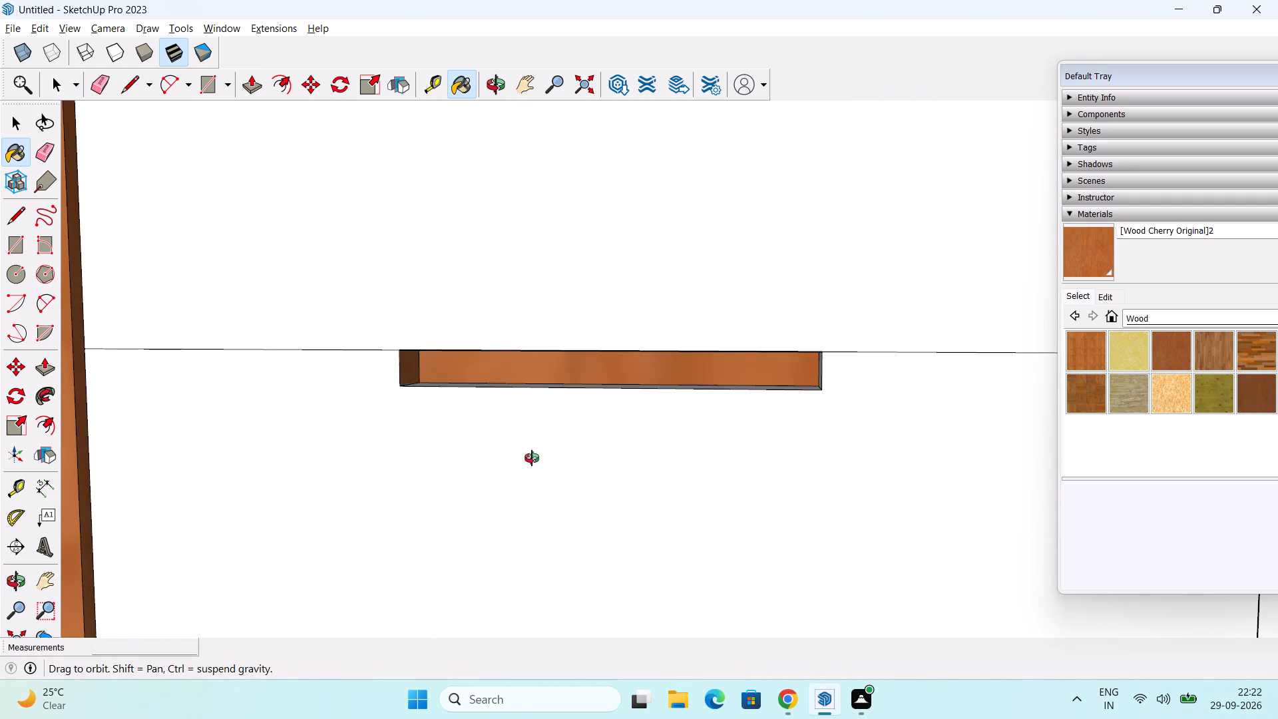
middle_drag(532, 458, 546, 503)
click(606, 385)
middle_drag(600, 403, 789, 372)
click(793, 359)
middle_drag(763, 421, 758, 354)
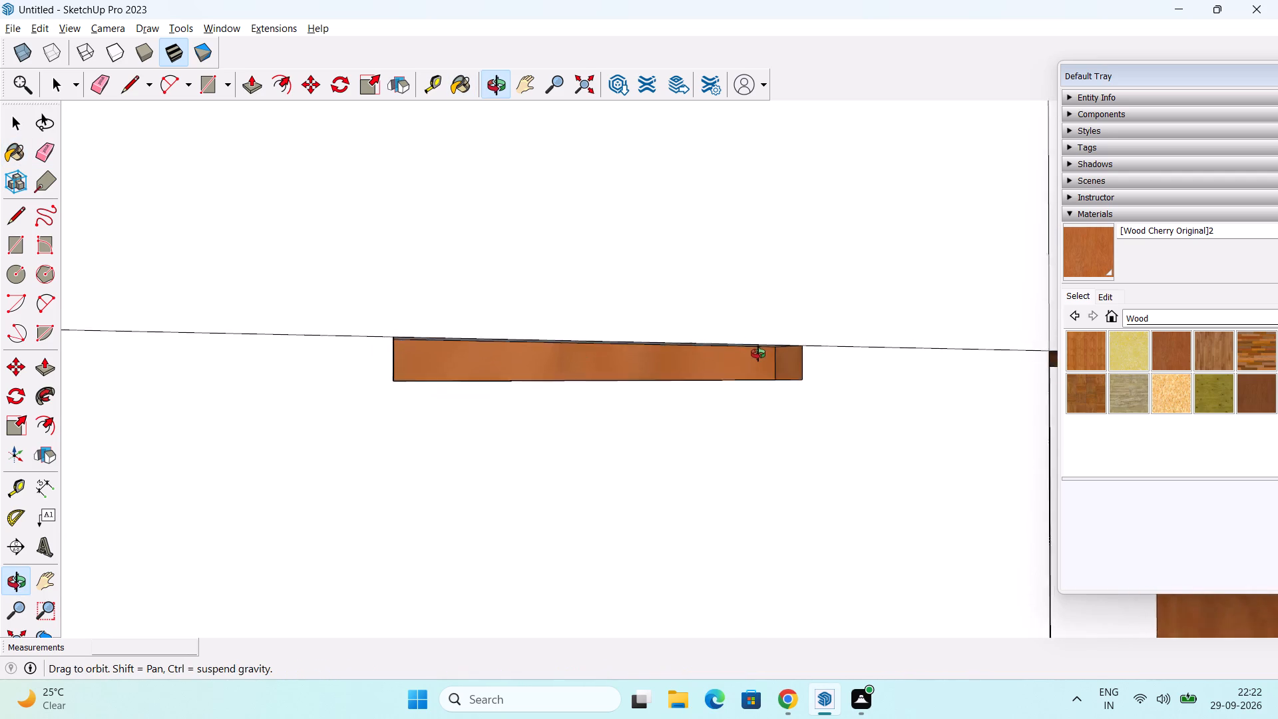
middle_drag(758, 354, 692, 274)
click(652, 335)
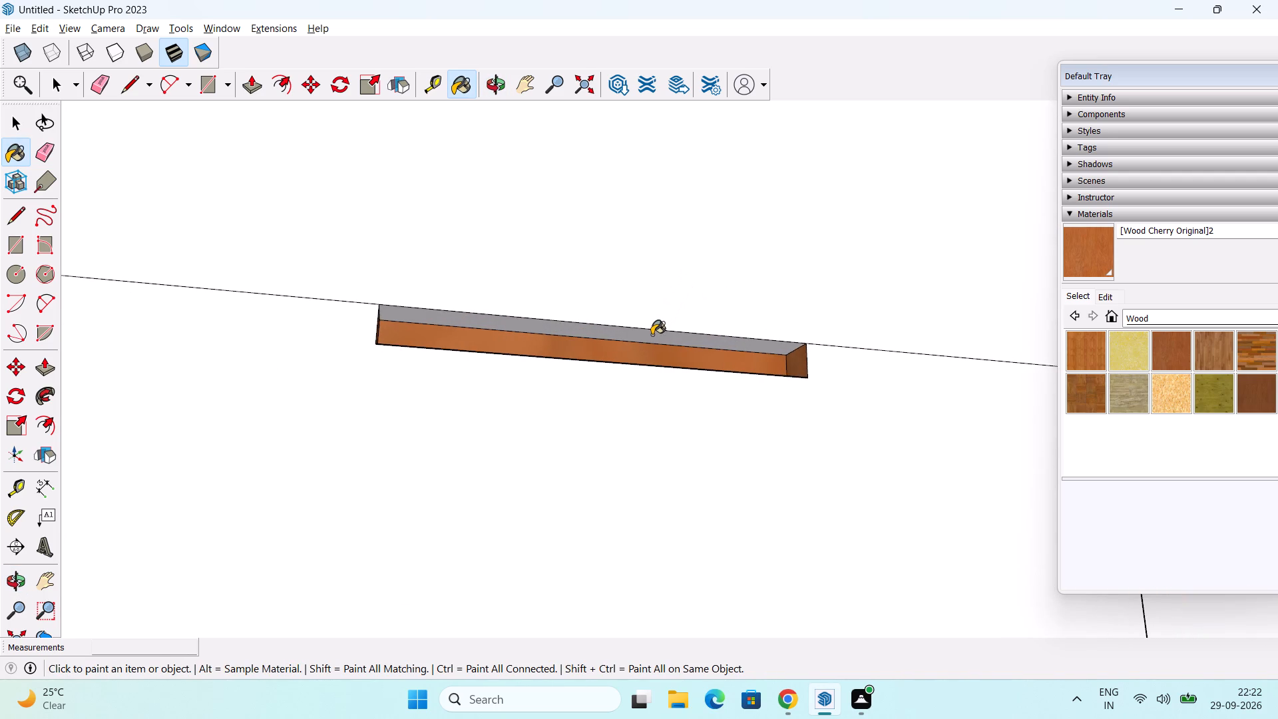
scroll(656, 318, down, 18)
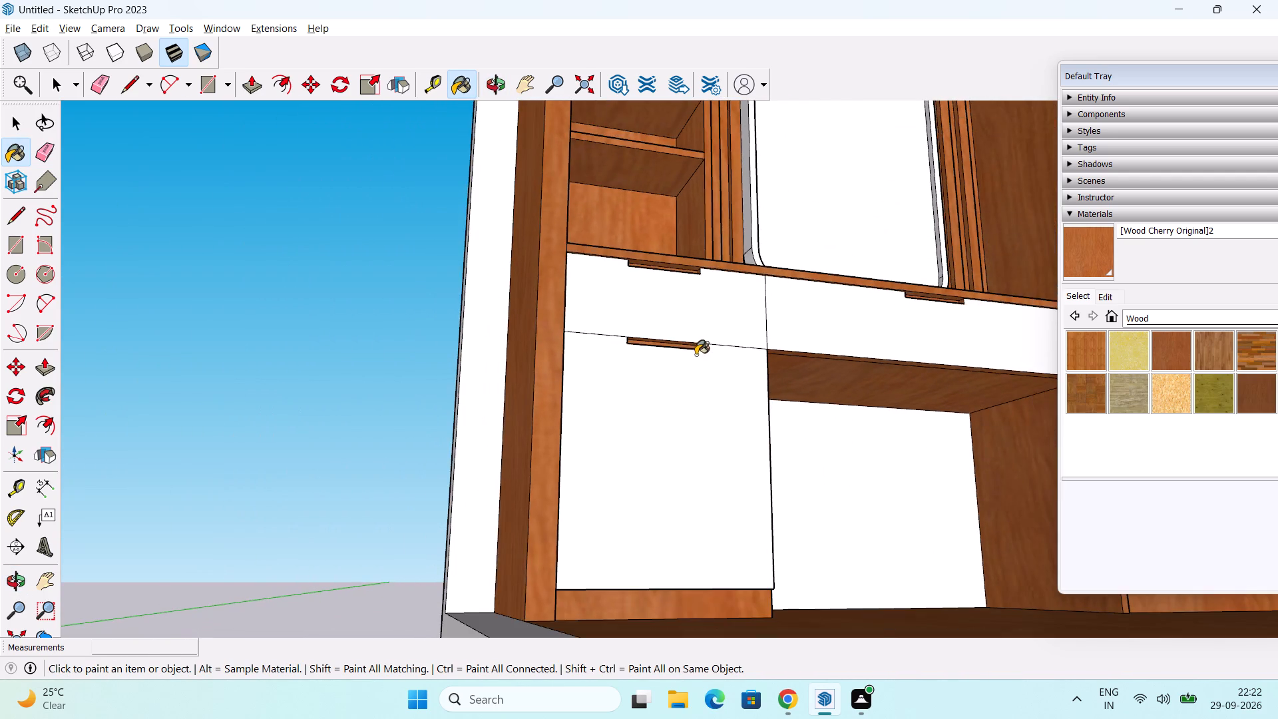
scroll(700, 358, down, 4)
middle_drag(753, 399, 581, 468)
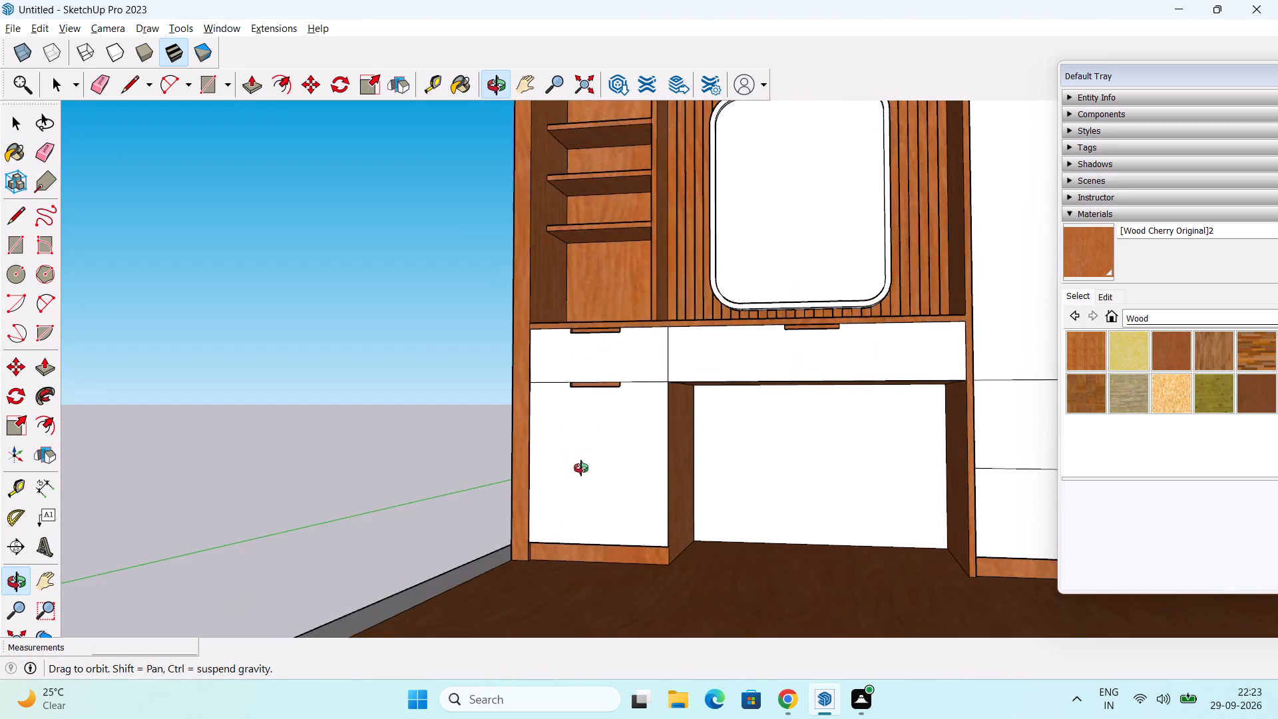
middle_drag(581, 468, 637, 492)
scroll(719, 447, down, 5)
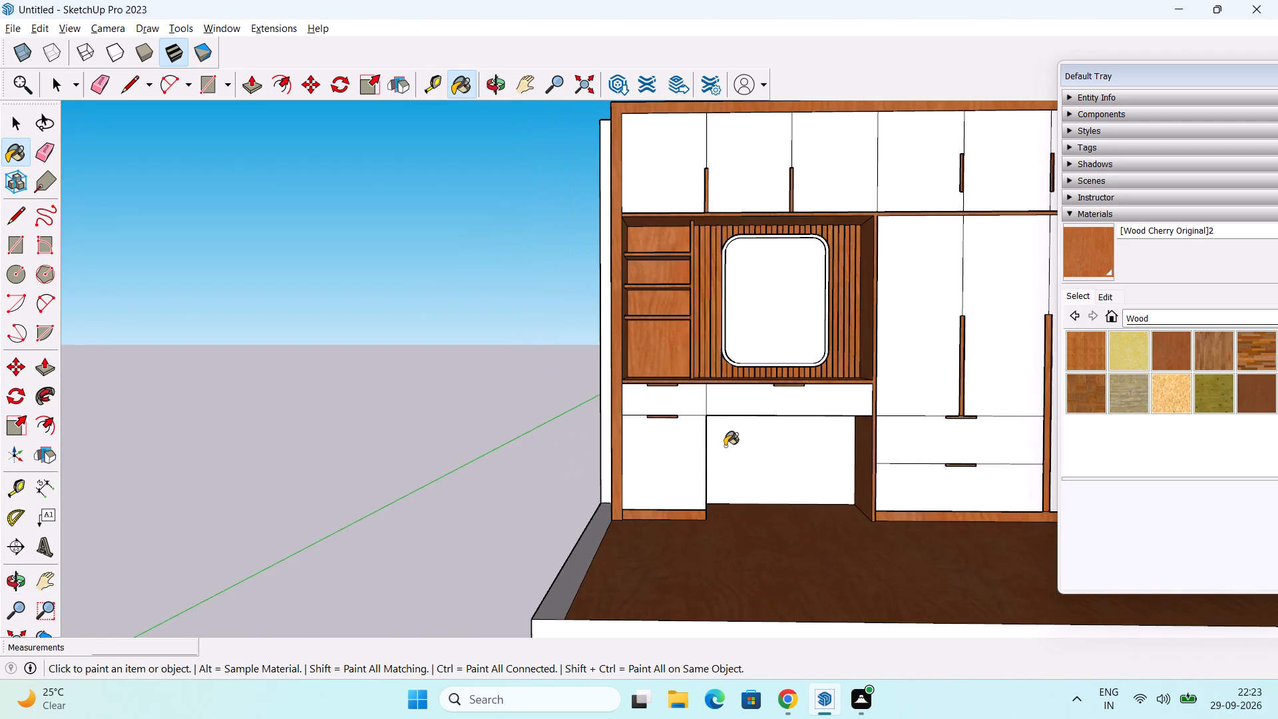
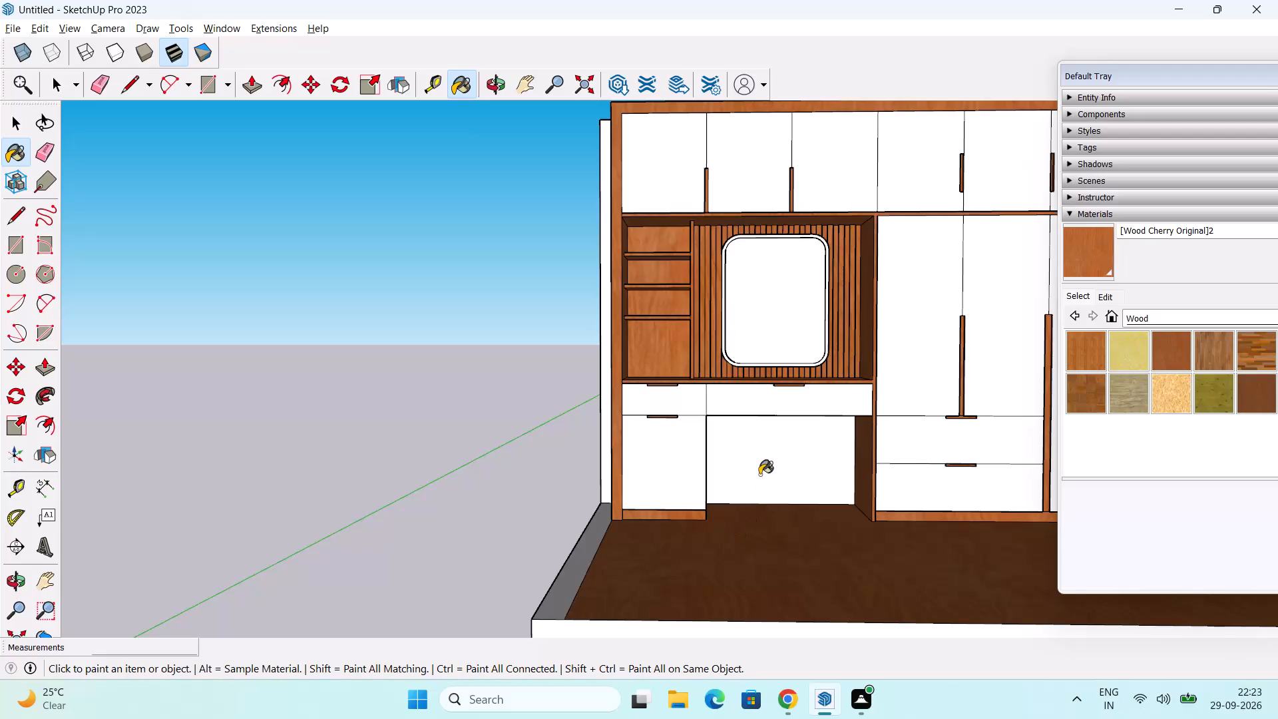
Examine the whole wardrobe and dressing table from the front, below and above for faces still without wood material.
scroll(761, 475, up, 2)
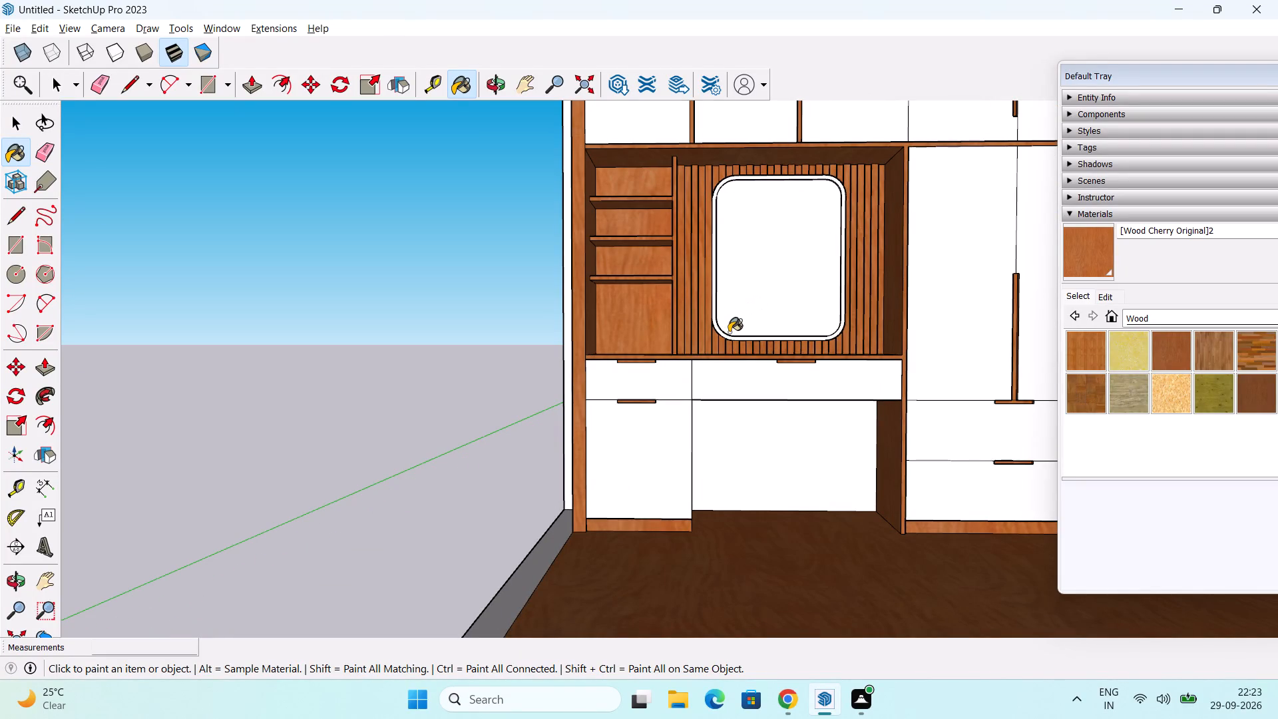
scroll(729, 332, down, 2)
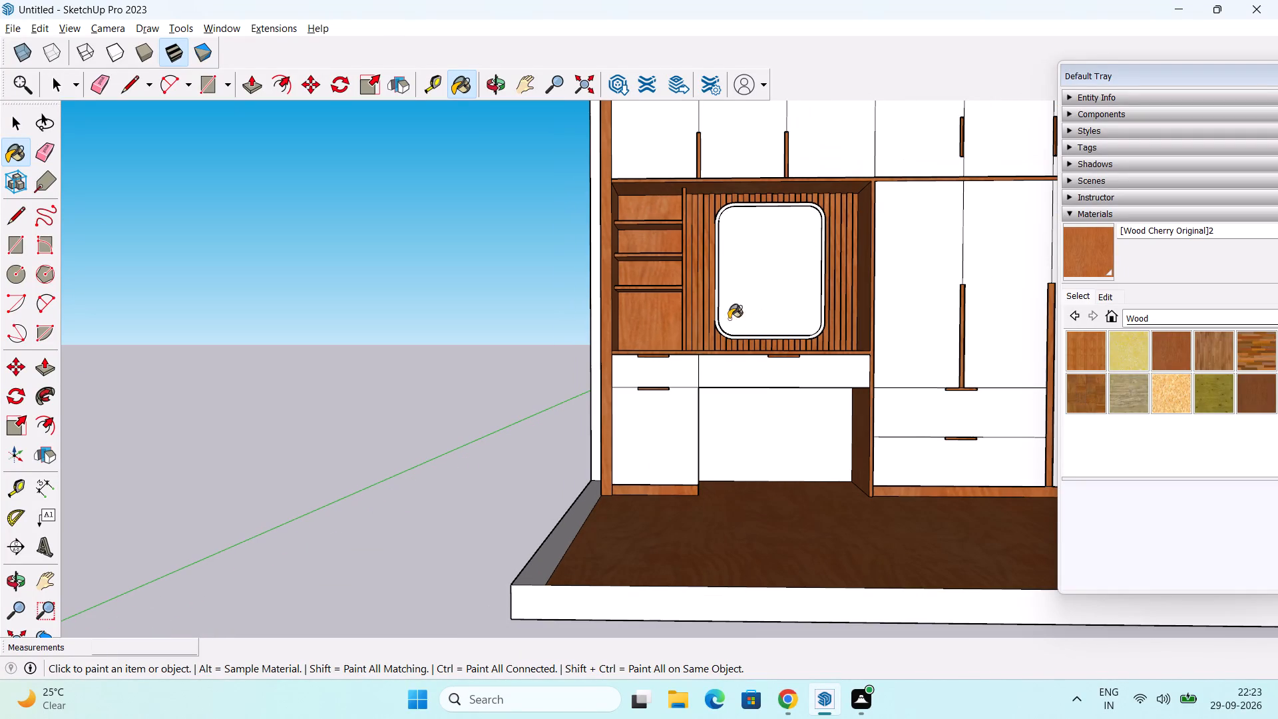
scroll(732, 276, down, 1)
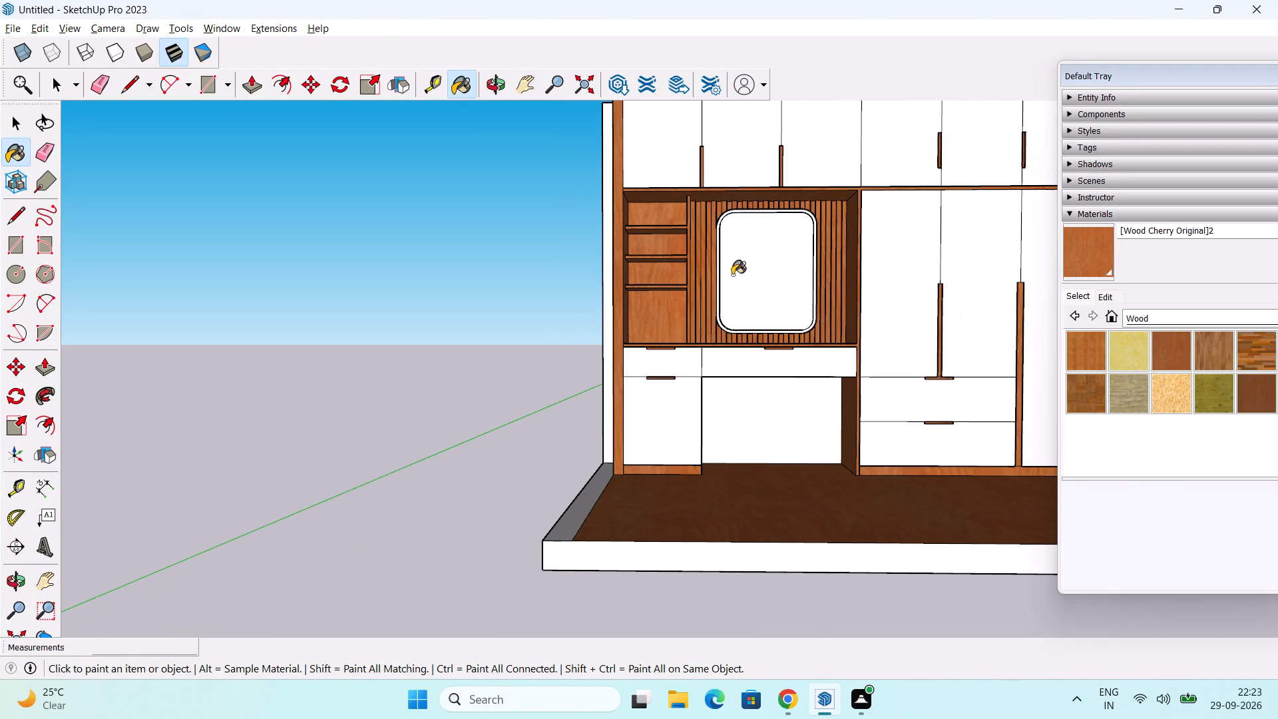
shift+middle_drag(734, 275, 601, 309)
middle_drag(586, 403, 624, 266)
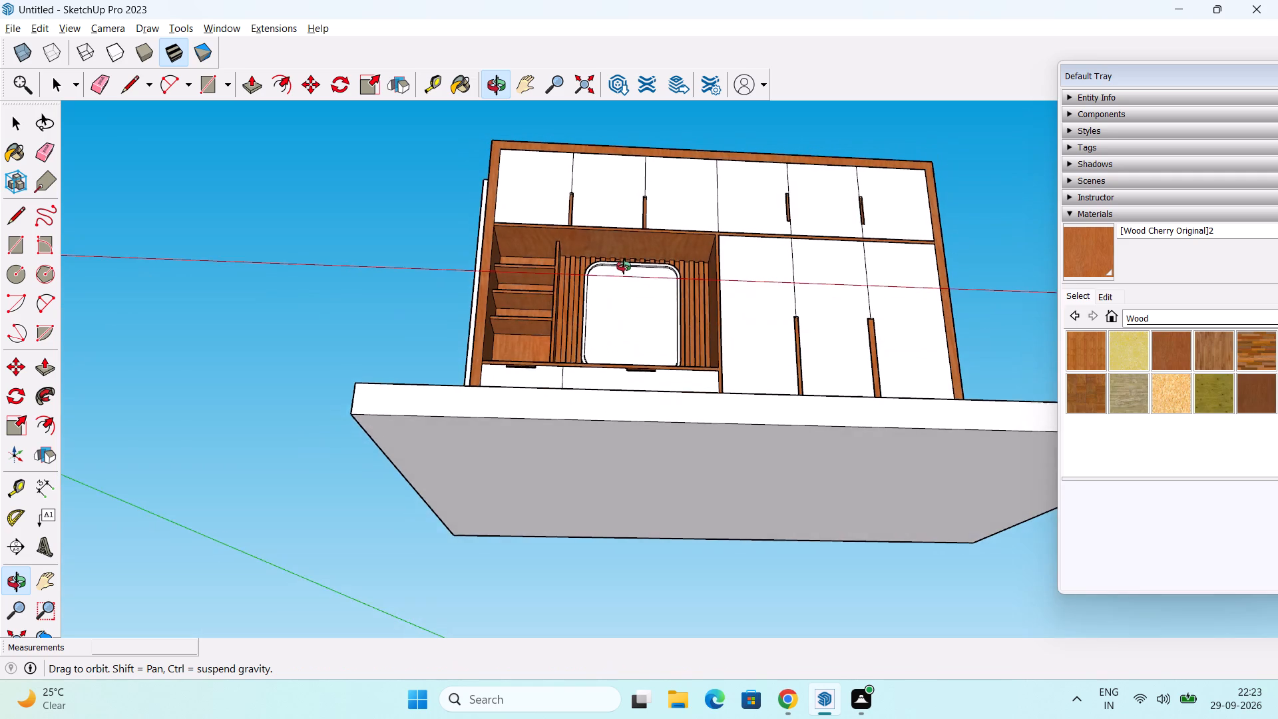
middle_drag(624, 266, 626, 368)
scroll(586, 388, up, 2)
scroll(530, 406, up, 3)
scroll(535, 391, down, 2)
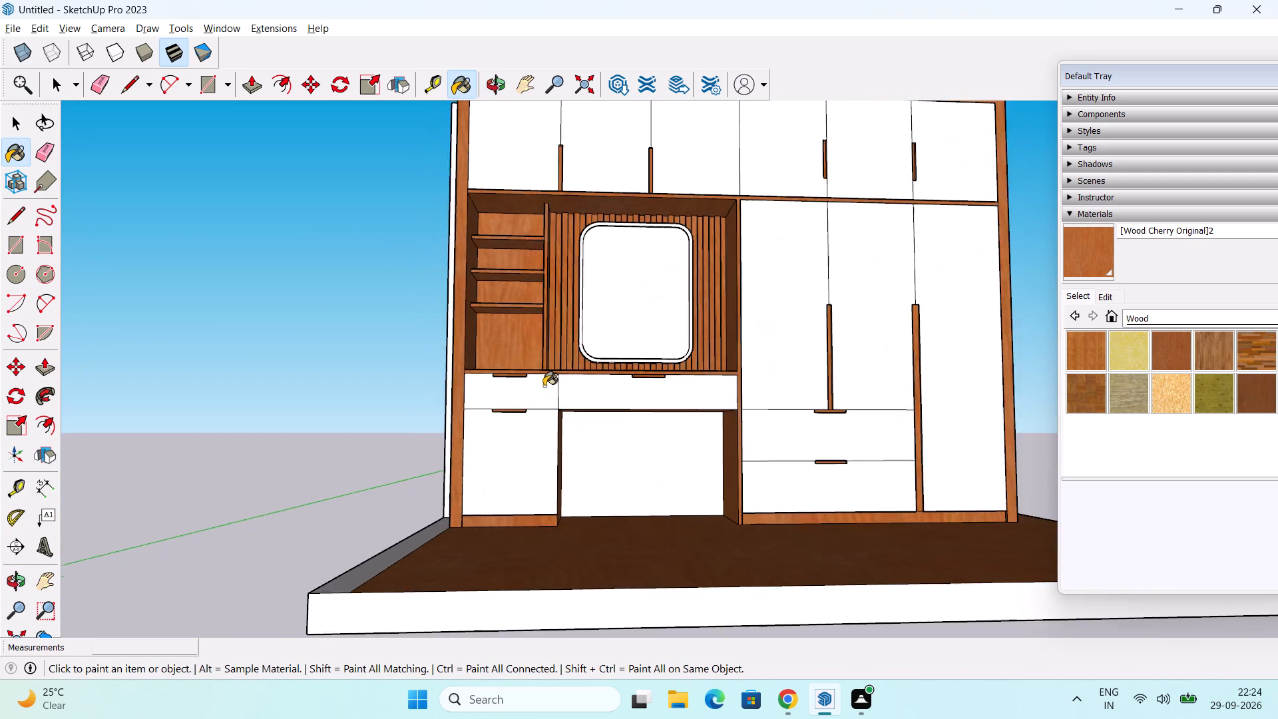
scroll(544, 386, down, 4)
middle_drag(551, 383, 467, 481)
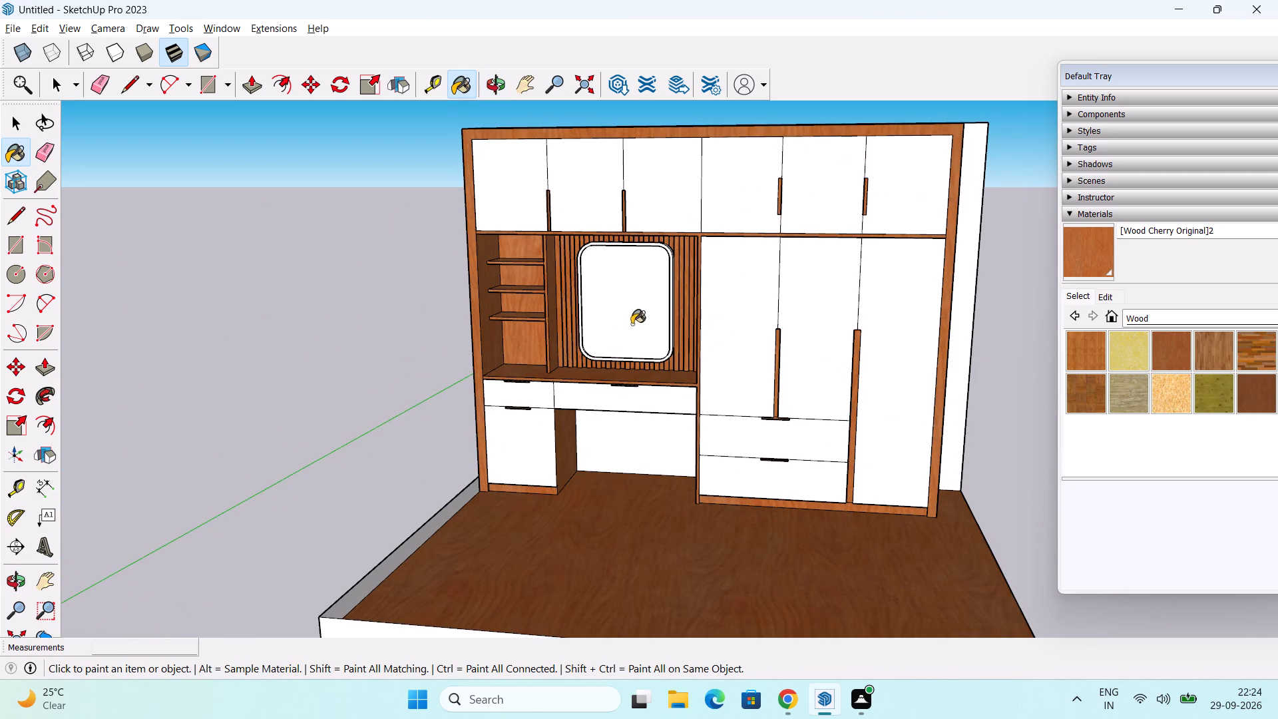
Paint the front face of the rounded mirror frame above the dressing table in Wood Cherry Original.
scroll(642, 307, up, 11)
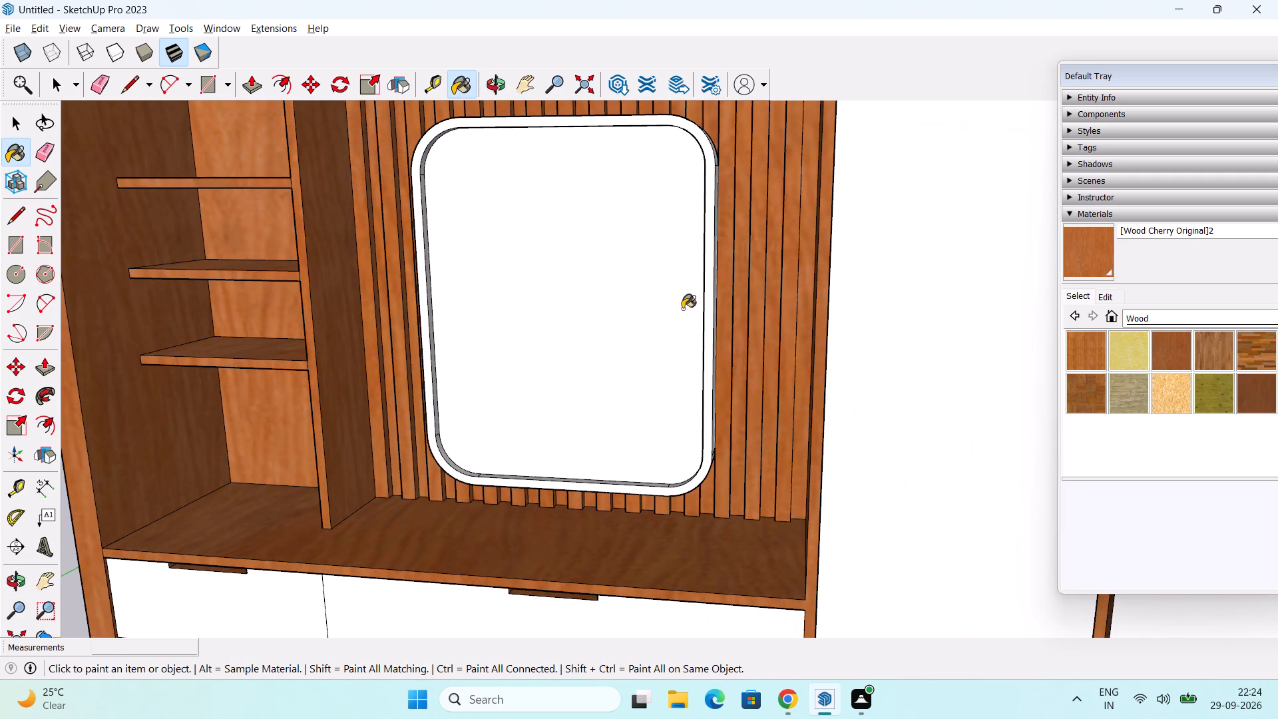
click(704, 351)
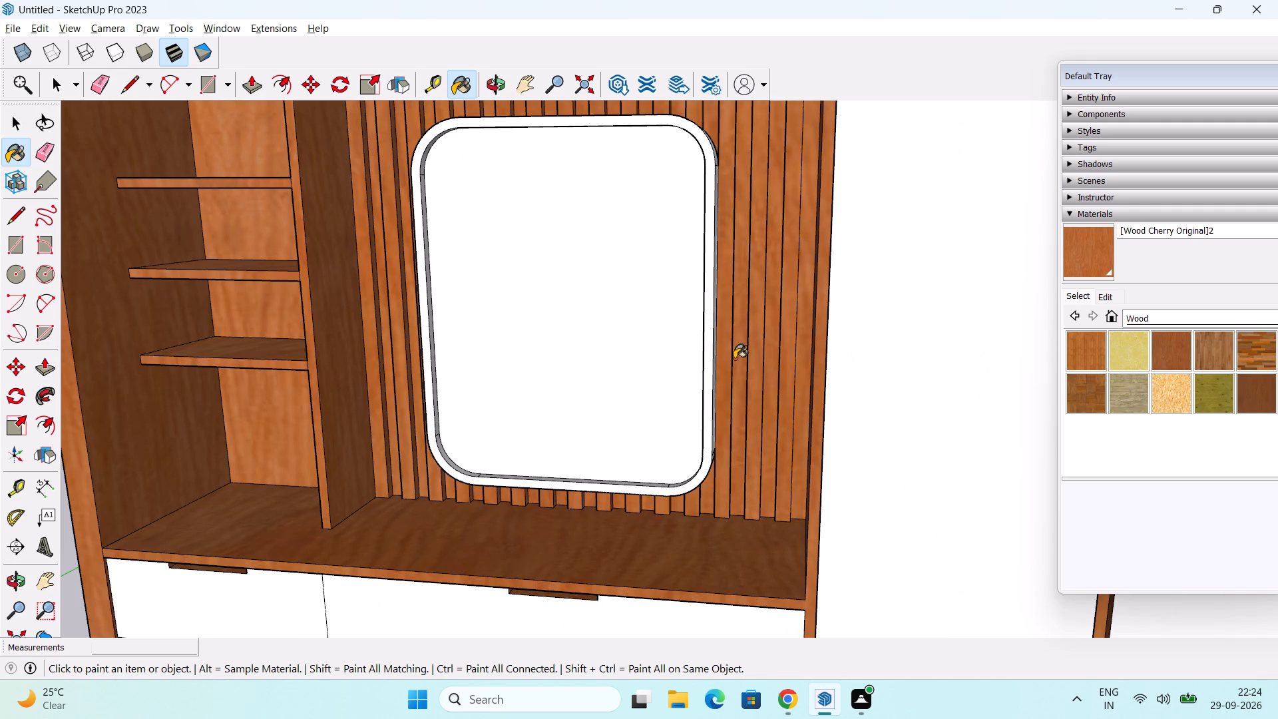
click(710, 375)
Paint the mirror frame's inner left, bottom and right edge faces and both inner lower rounded corners in cherry wood.
middle_drag(742, 409, 590, 418)
scroll(436, 395, up, 5)
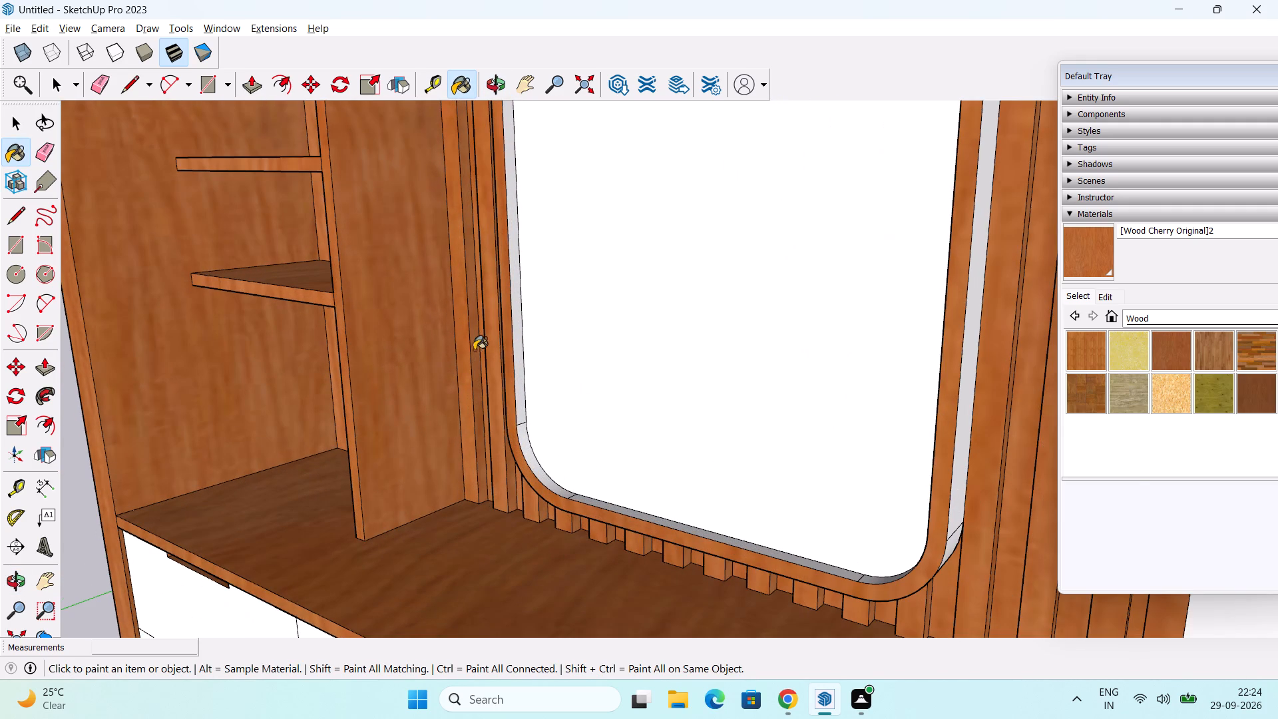
drag(517, 336, 515, 363)
click(515, 330)
click(536, 468)
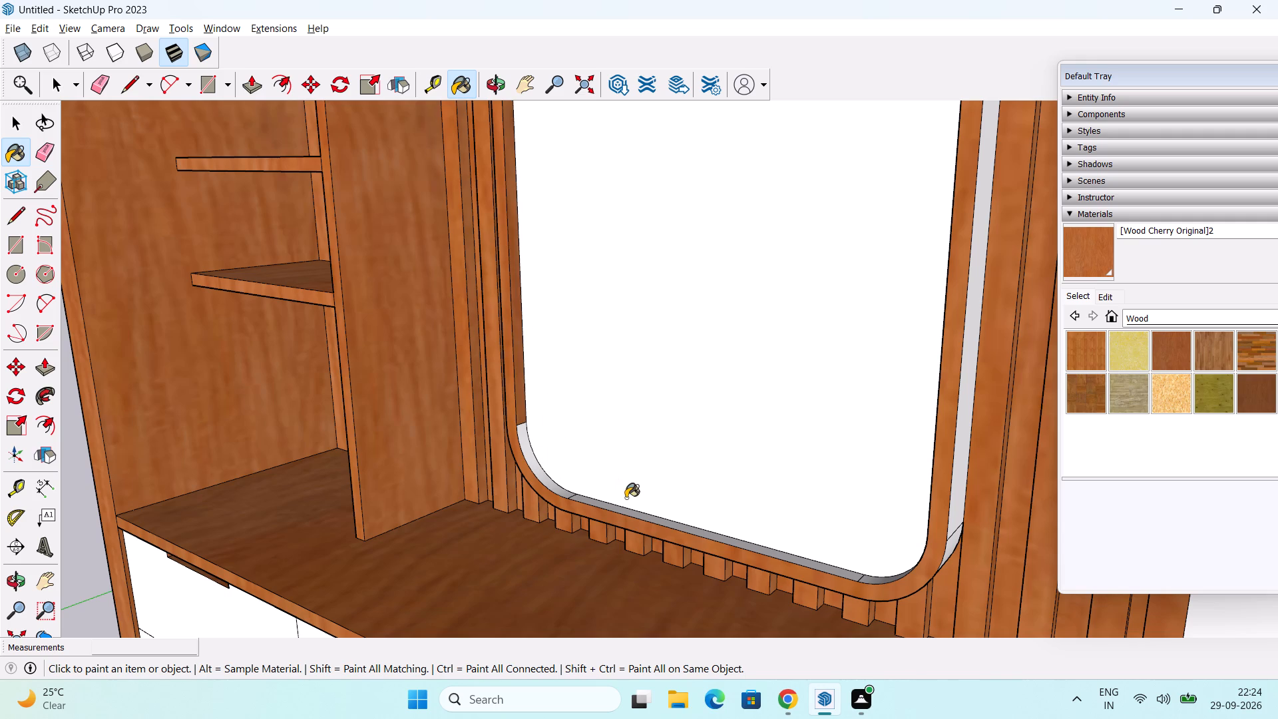
click(628, 513)
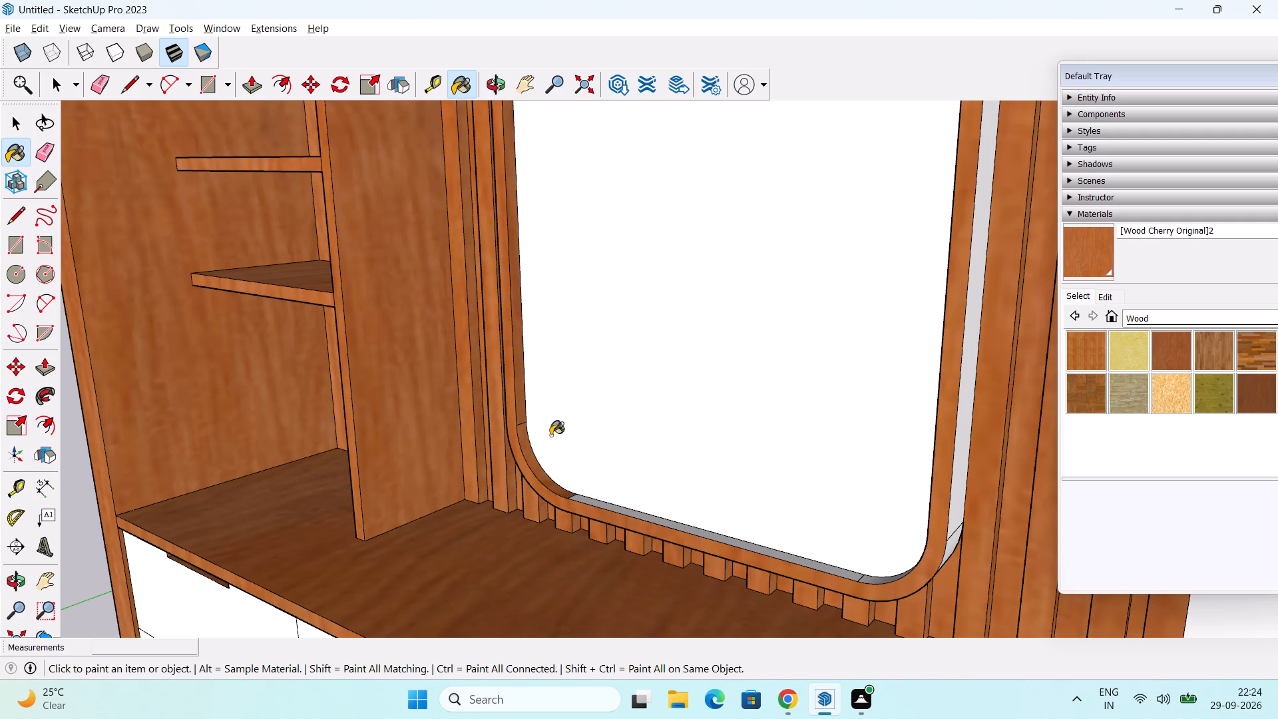
middle_drag(569, 384, 978, 485)
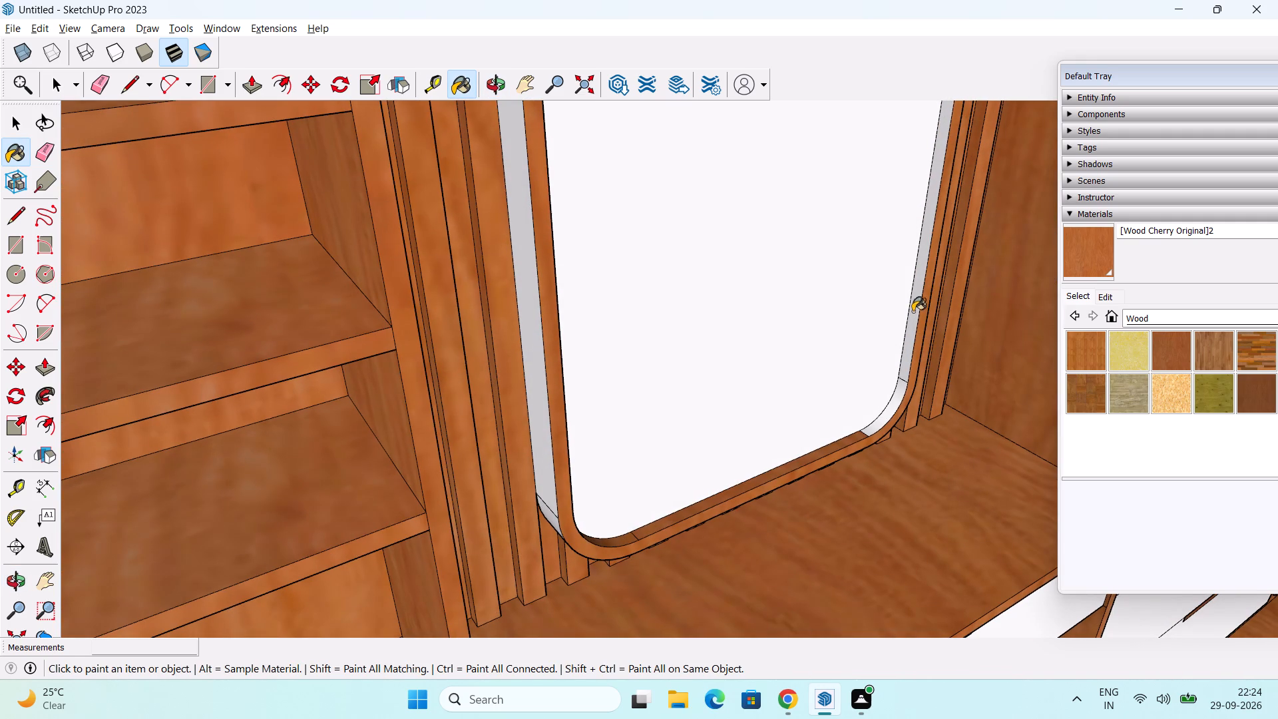
click(911, 308)
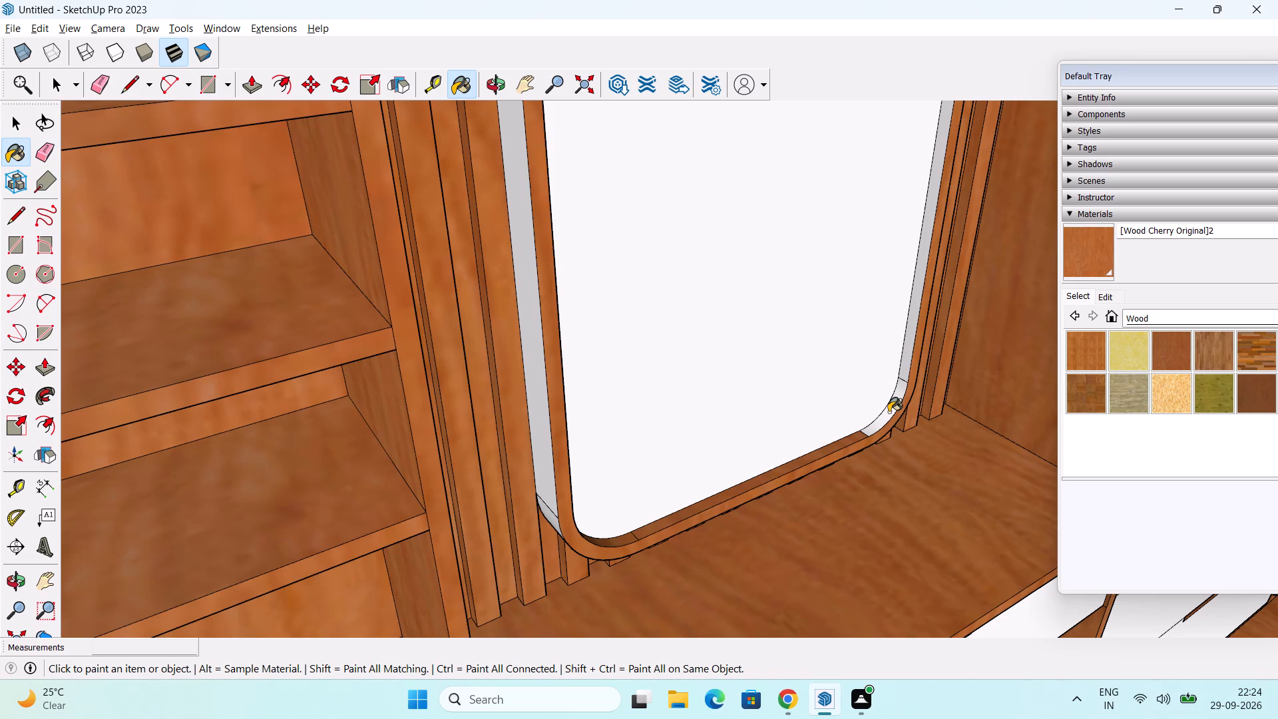
click(889, 412)
Paint the mirror frame's outer left edge and its lower-left and upper-left outer rounded corners in cherry wood.
click(525, 344)
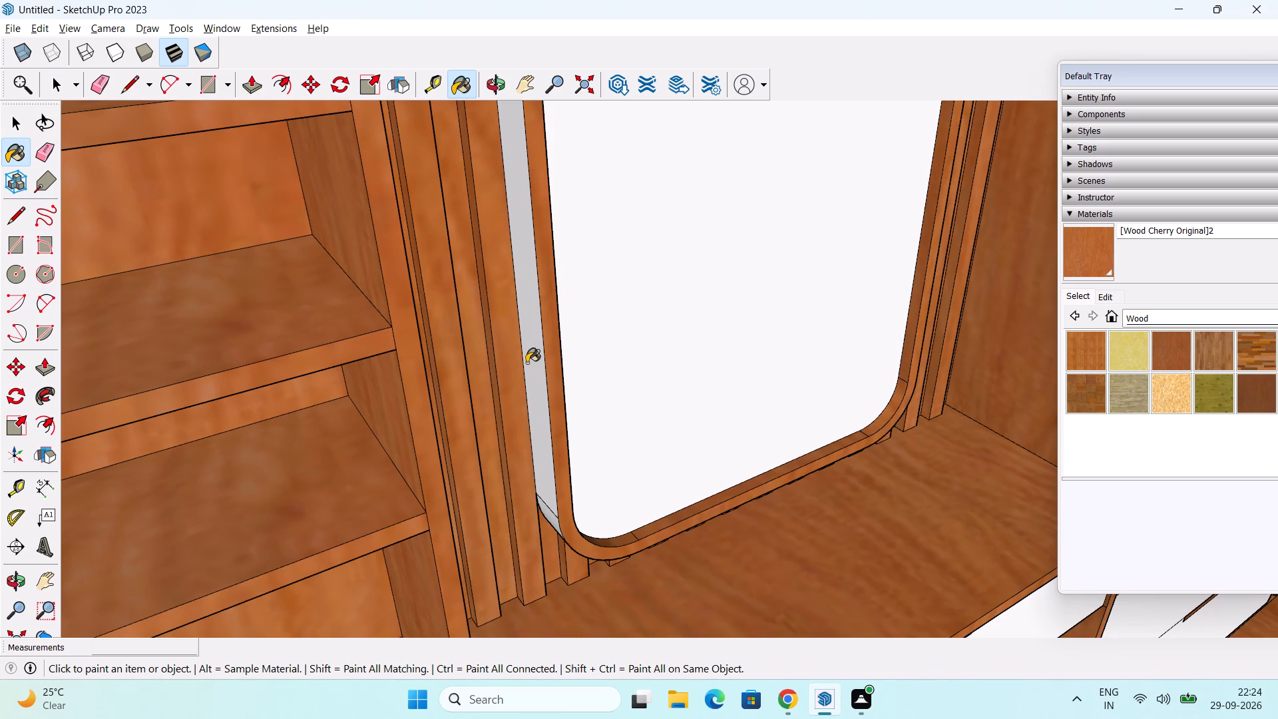
scroll(550, 539, up, 5)
click(552, 513)
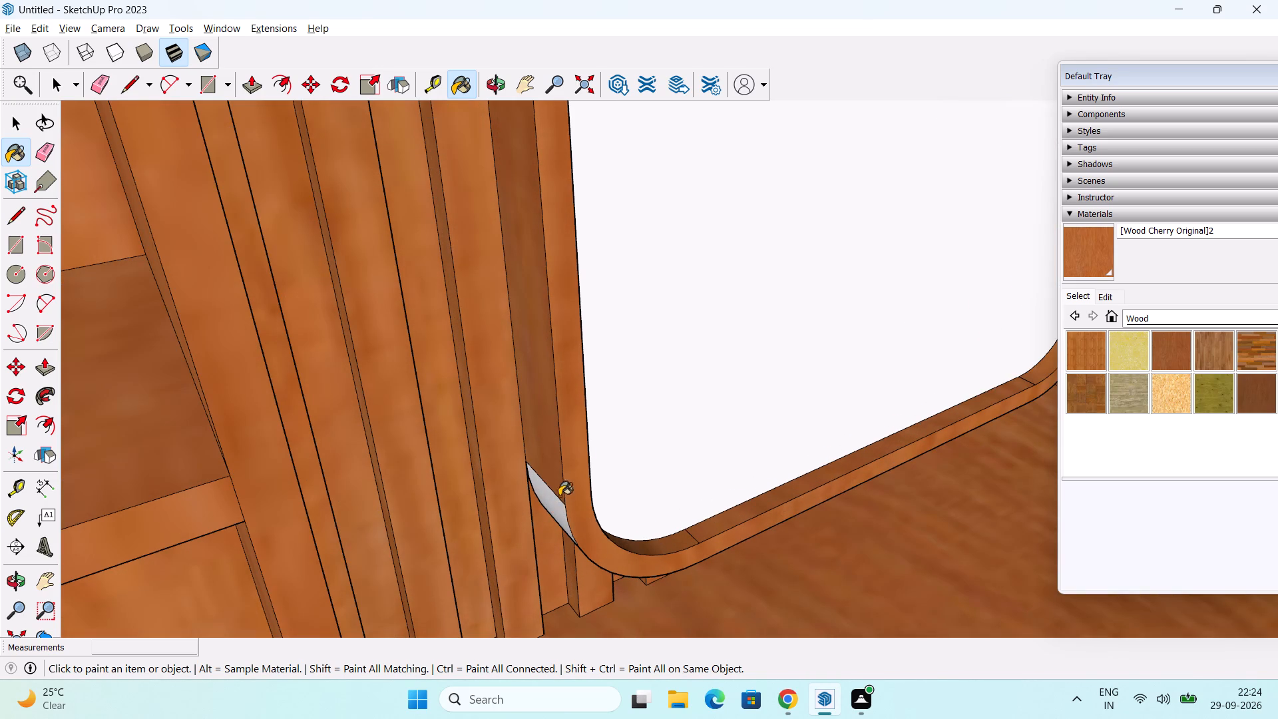
scroll(645, 324, down, 4)
scroll(660, 218, down, 12)
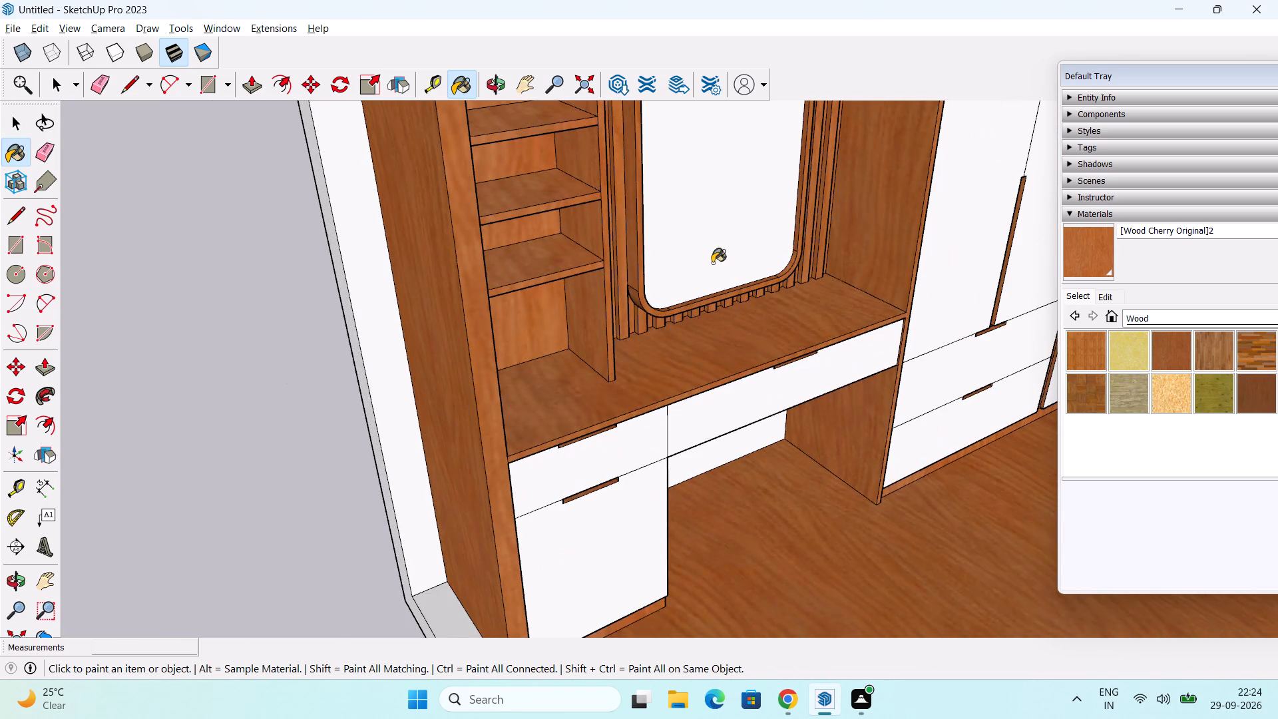
shift+middle_drag(716, 266, 619, 505)
middle_drag(605, 469, 582, 309)
scroll(528, 310, up, 1)
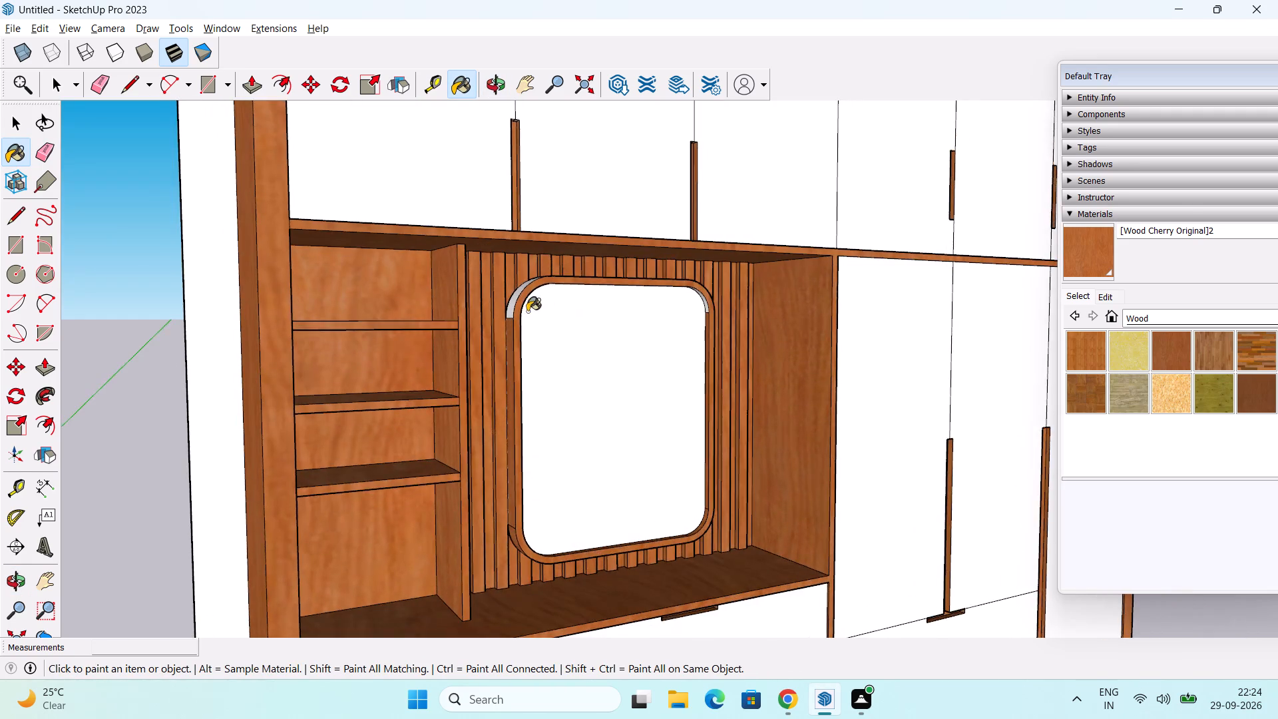
scroll(527, 312, up, 9)
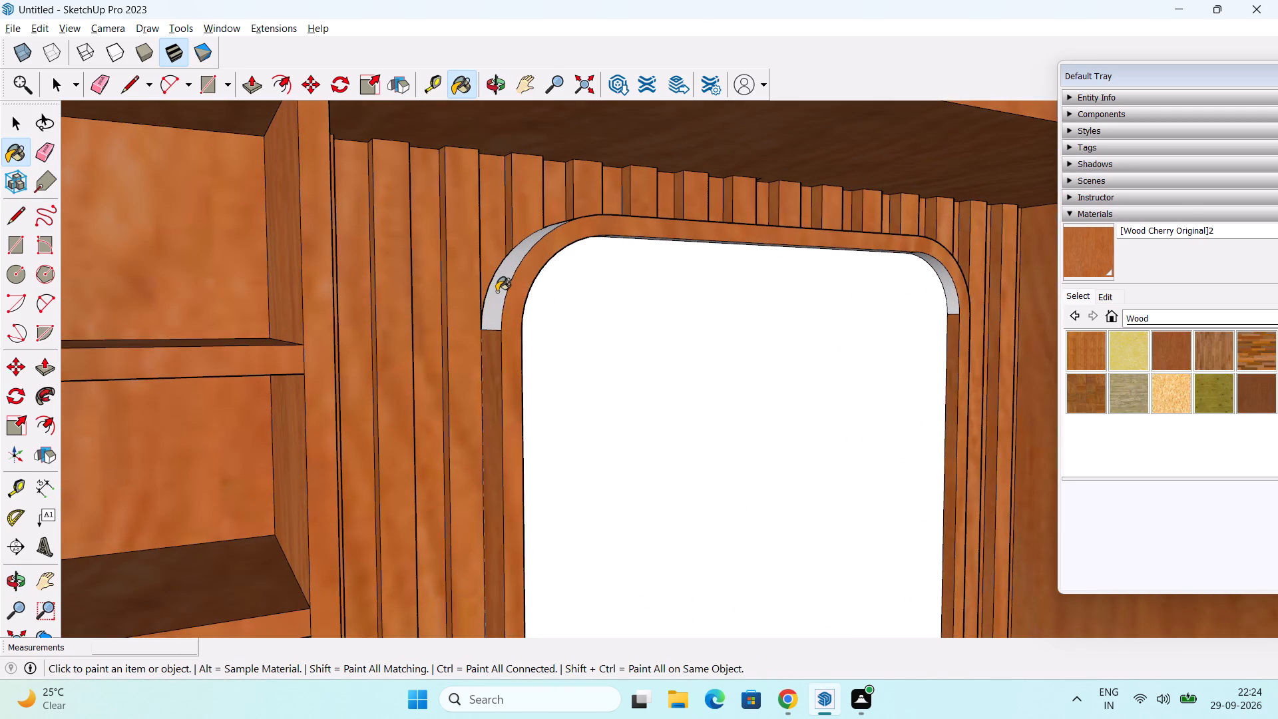
click(497, 291)
Paint the mirror frame's inner top edge and both inner upper rounded corners in cherry wood.
scroll(781, 344, down, 2)
middle_drag(913, 329, 732, 208)
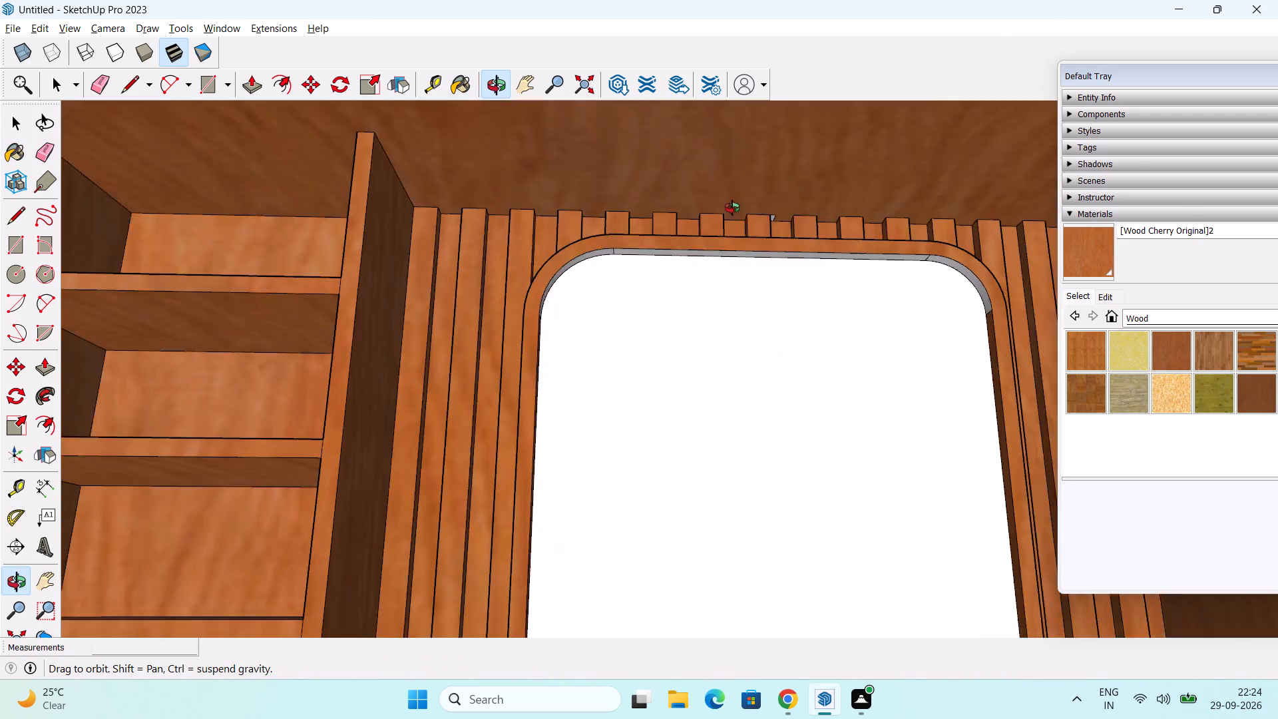
middle_drag(732, 208, 678, 194)
scroll(854, 282, up, 2)
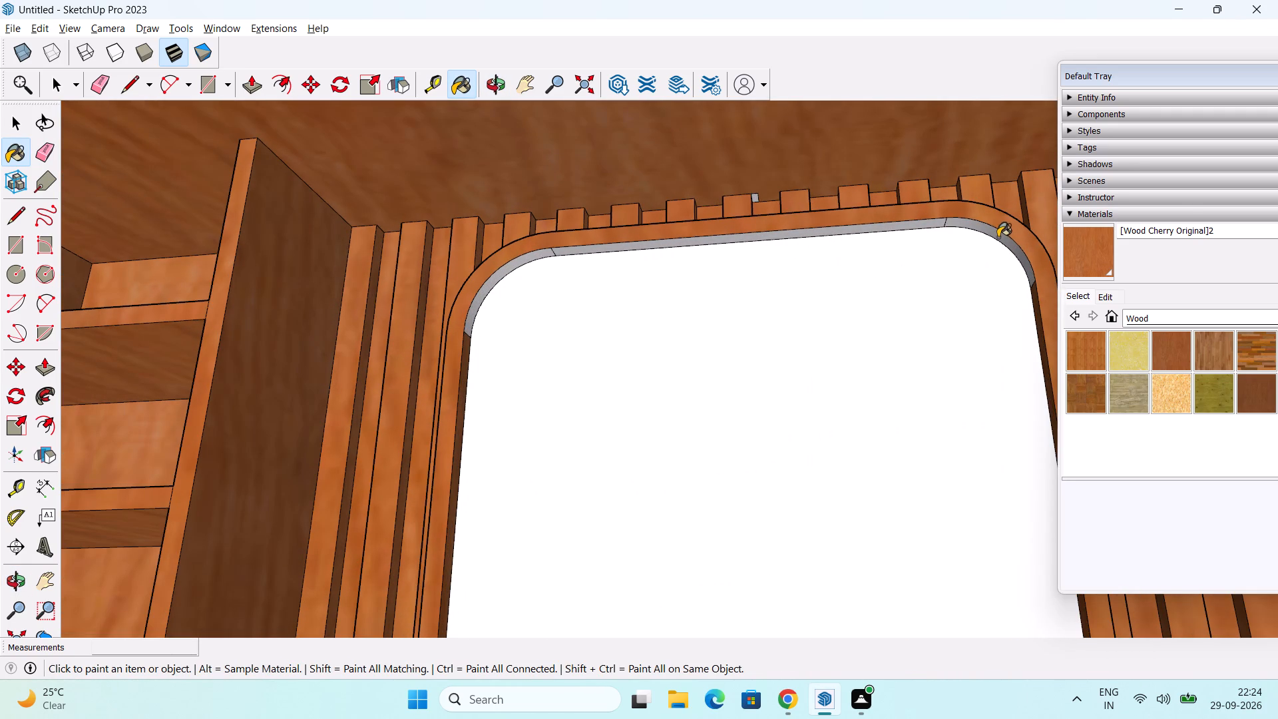
click(998, 236)
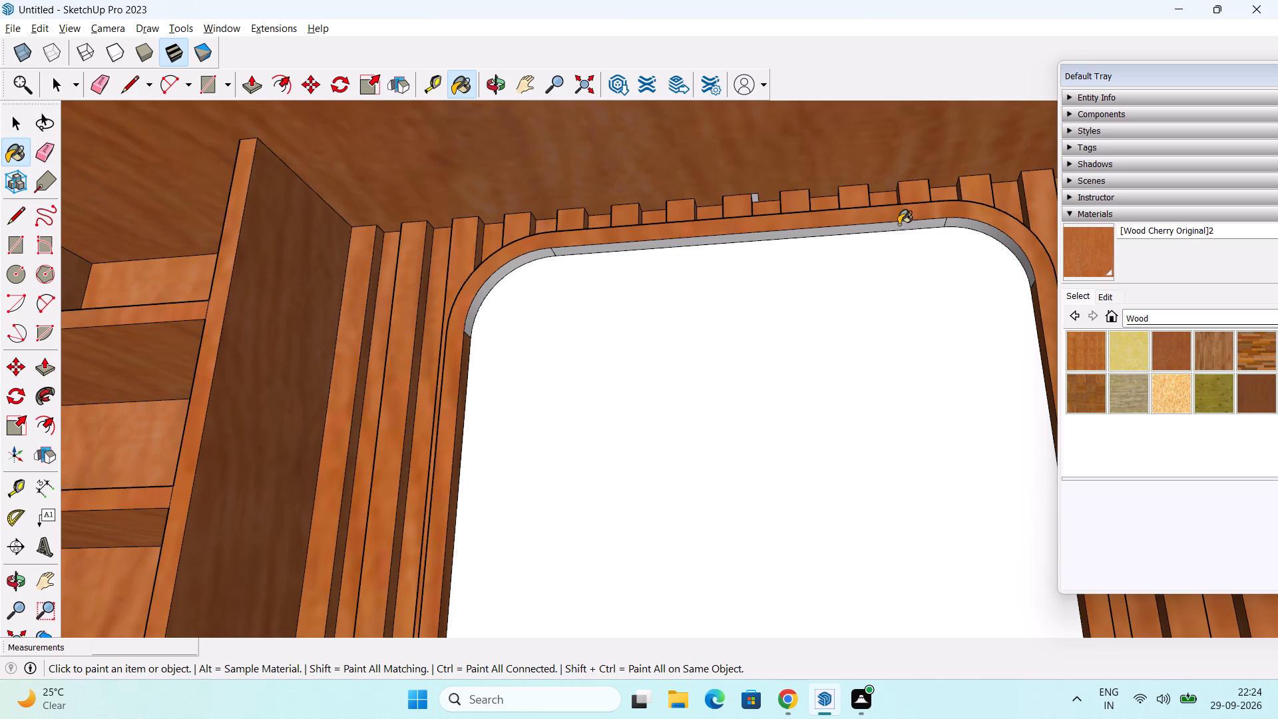
click(899, 225)
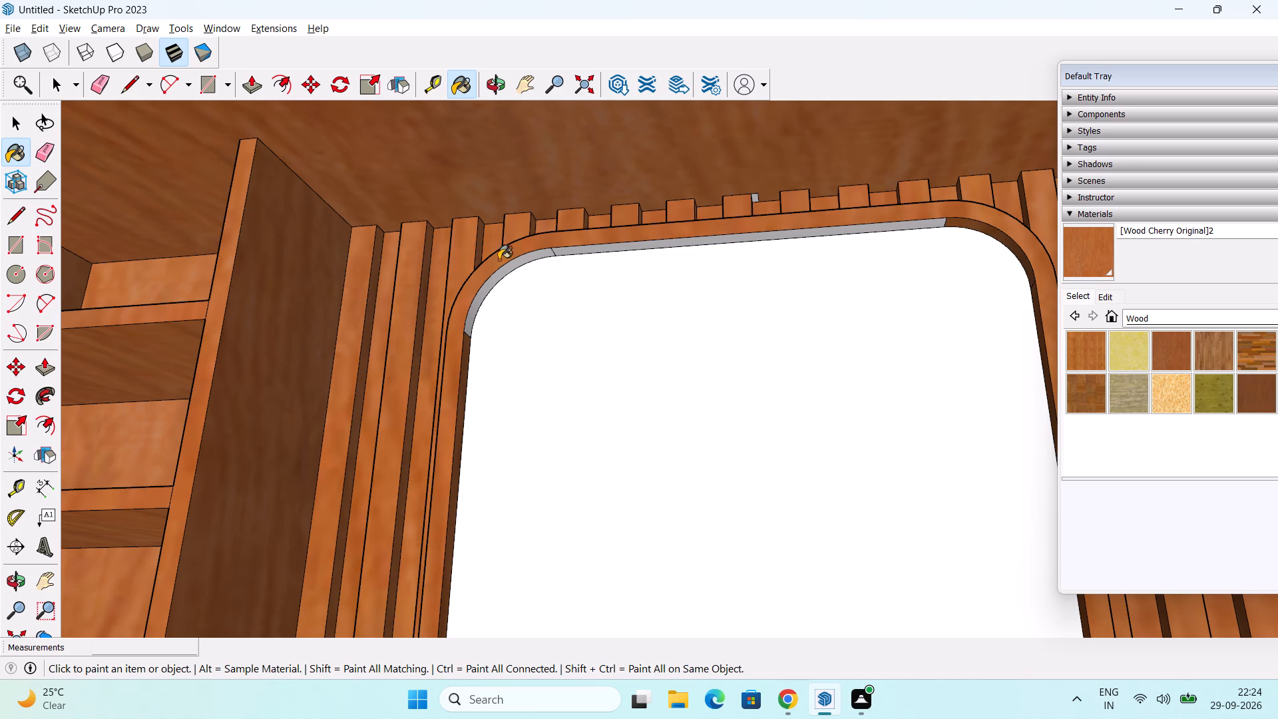
click(524, 259)
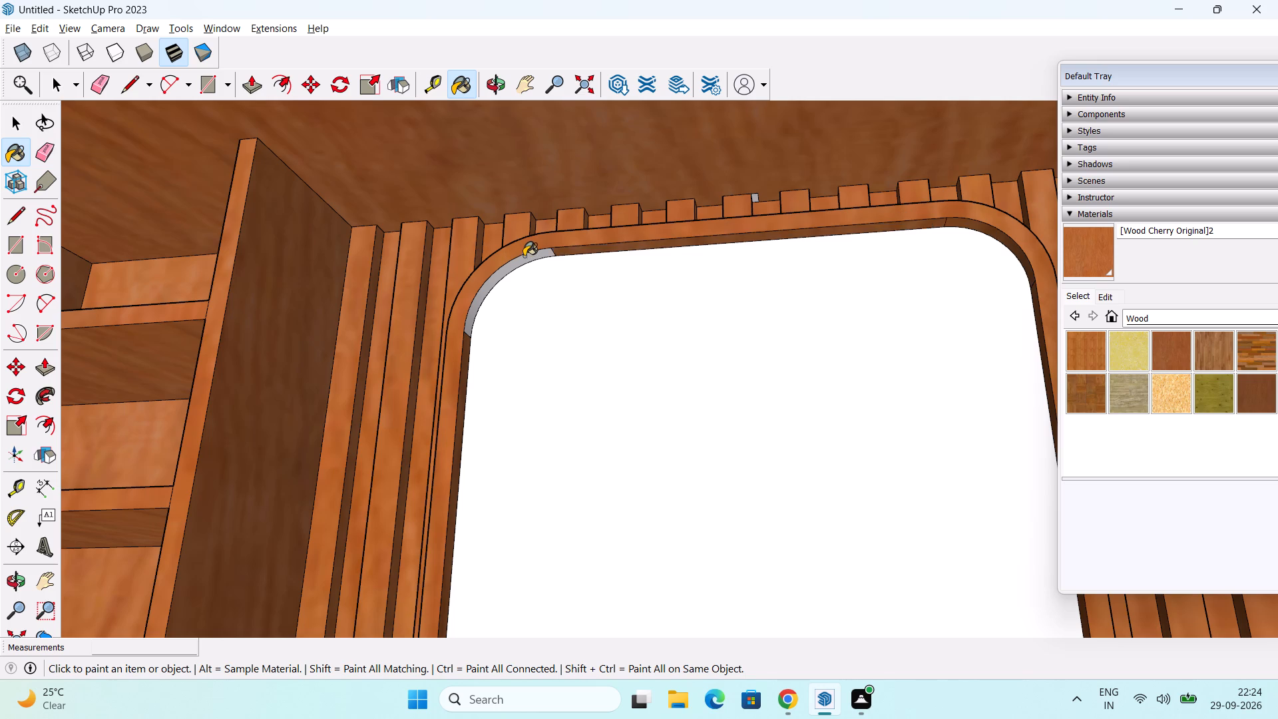
Paint the small grey face at the top of the gap between slats above the mirror in cherry wood.
scroll(524, 256, down, 4)
scroll(604, 476, down, 2)
middle_drag(616, 500, 489, 495)
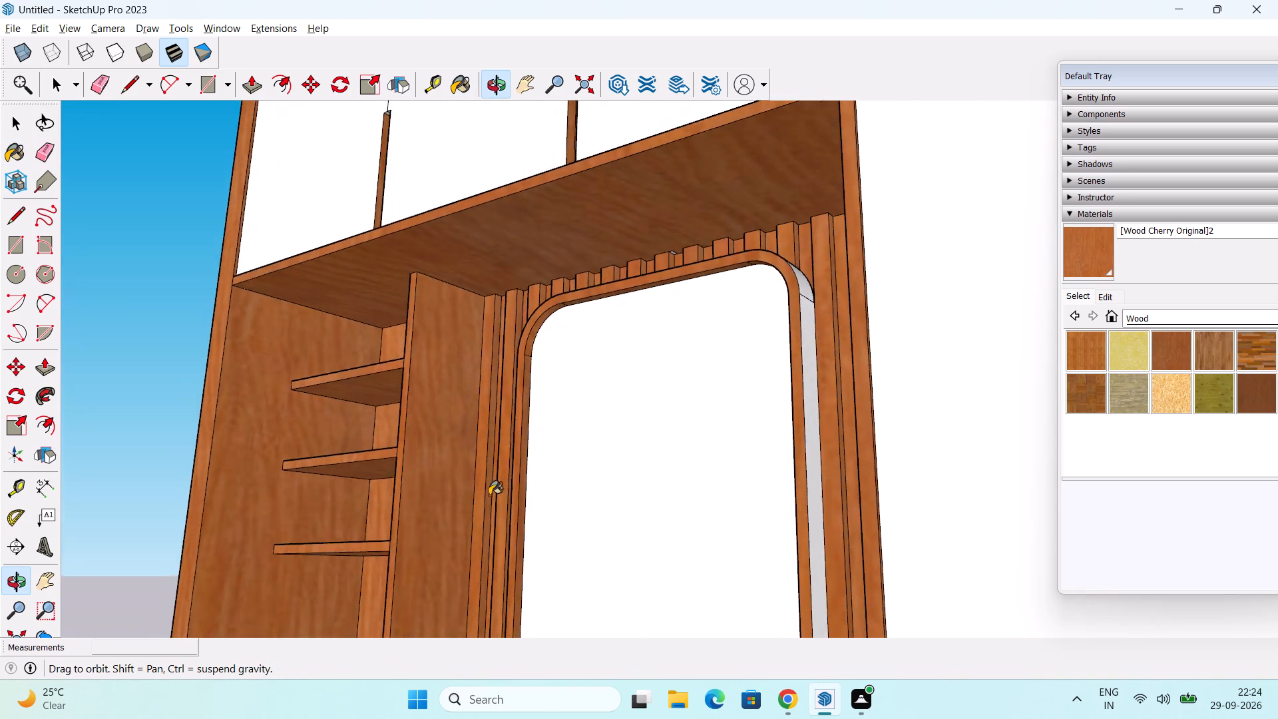
middle_drag(489, 495, 473, 528)
scroll(574, 195, up, 3)
scroll(690, 343, up, 15)
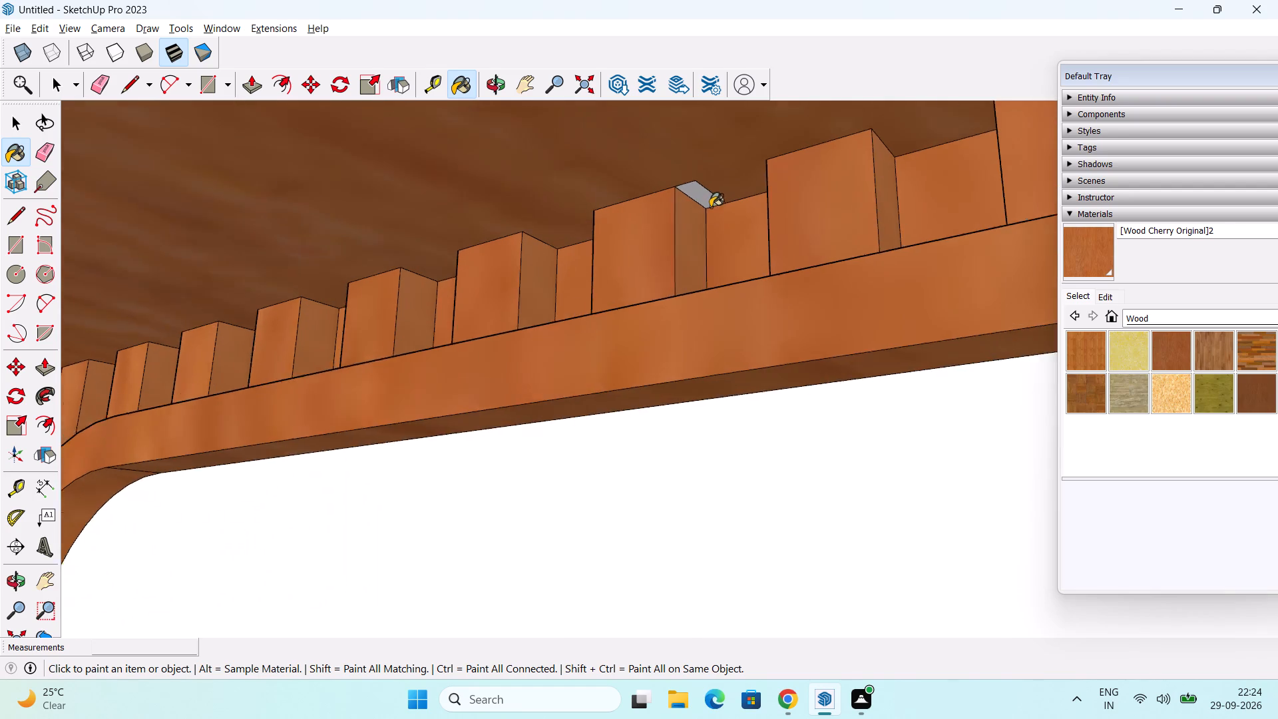
scroll(710, 207, up, 2)
click(704, 196)
Paint the mirror frame's outer upper-right rounded corner and outer right edge in cherry wood.
scroll(704, 196, down, 7)
scroll(728, 364, down, 2)
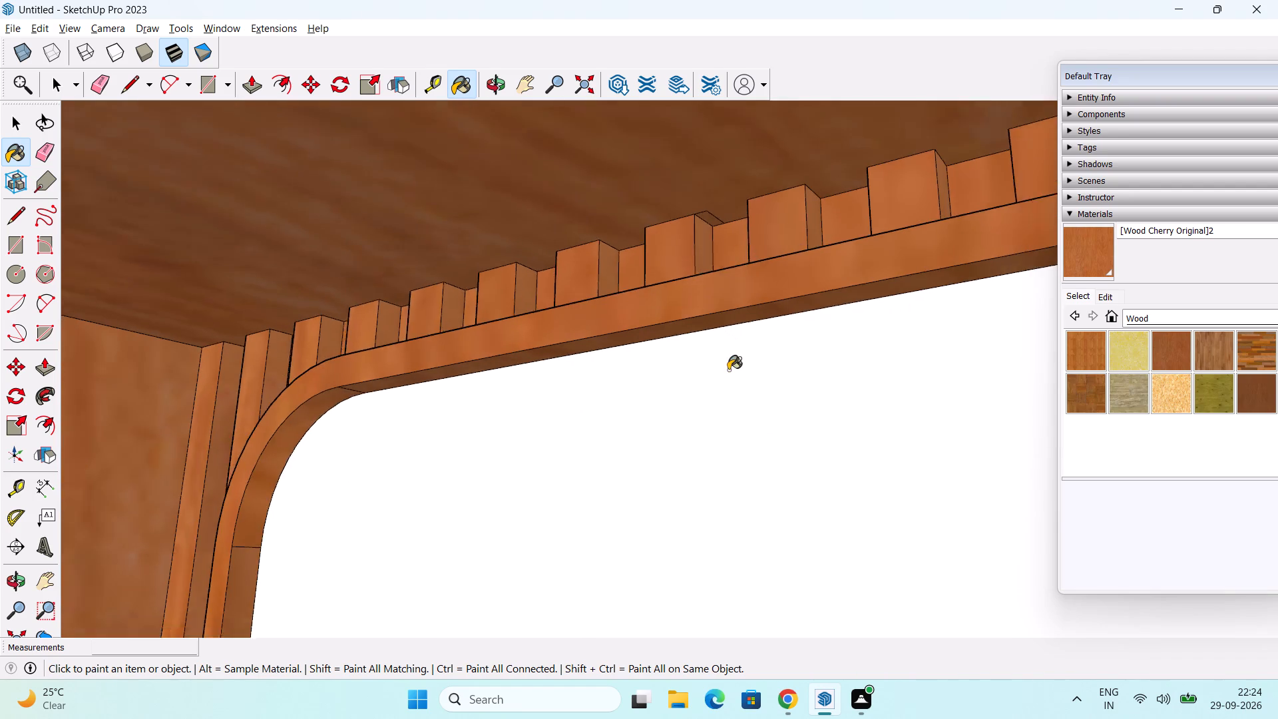
scroll(728, 370, down, 5)
scroll(780, 509, down, 3)
shift+middle_drag(785, 556, 631, 457)
click(815, 295)
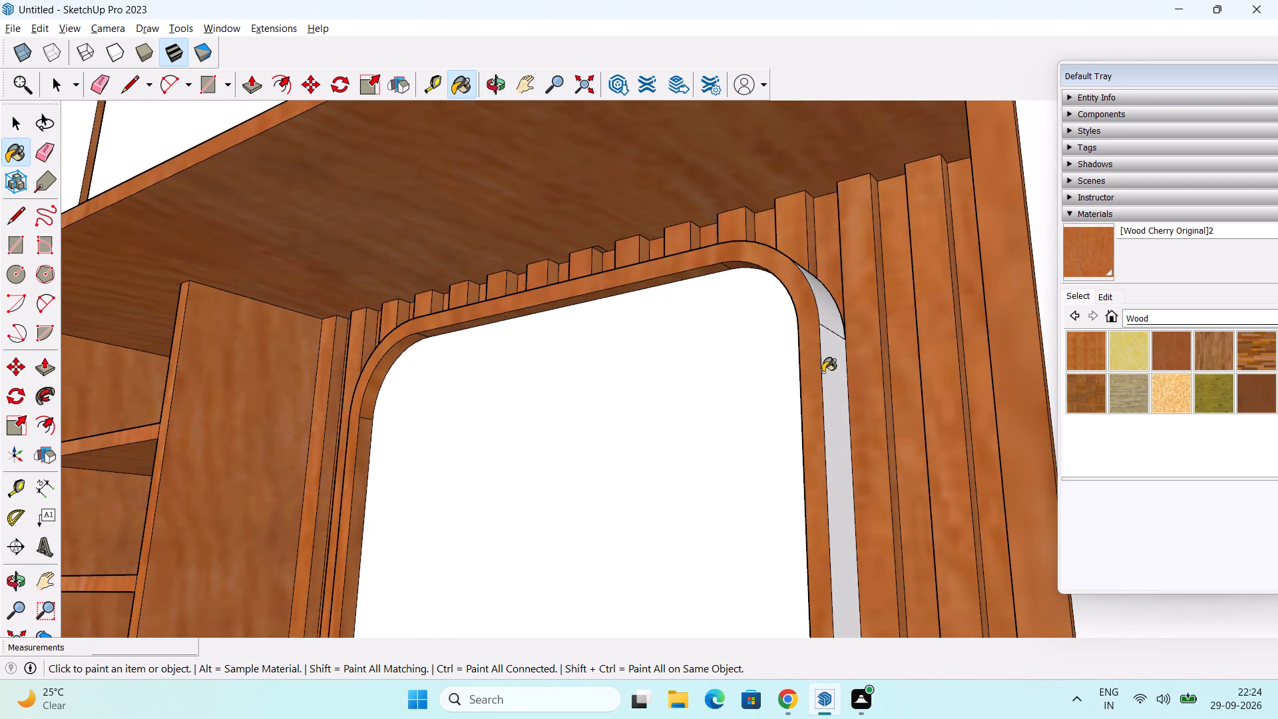
click(830, 385)
Paint the mirror frame's outer lower-right rounded corner and outer bottom edge in cherry wood.
middle_drag(745, 513, 479, 156)
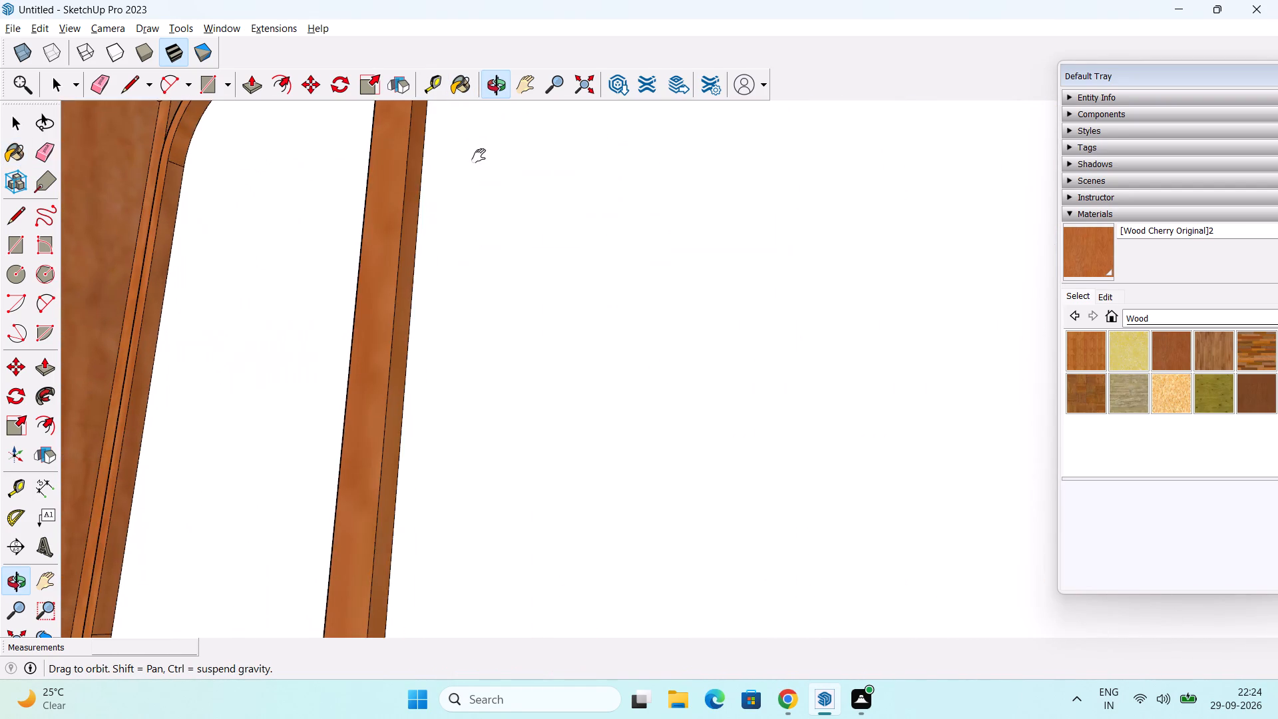
middle_drag(479, 156, 531, 140)
scroll(419, 496, down, 2)
middle_drag(417, 520, 647, 542)
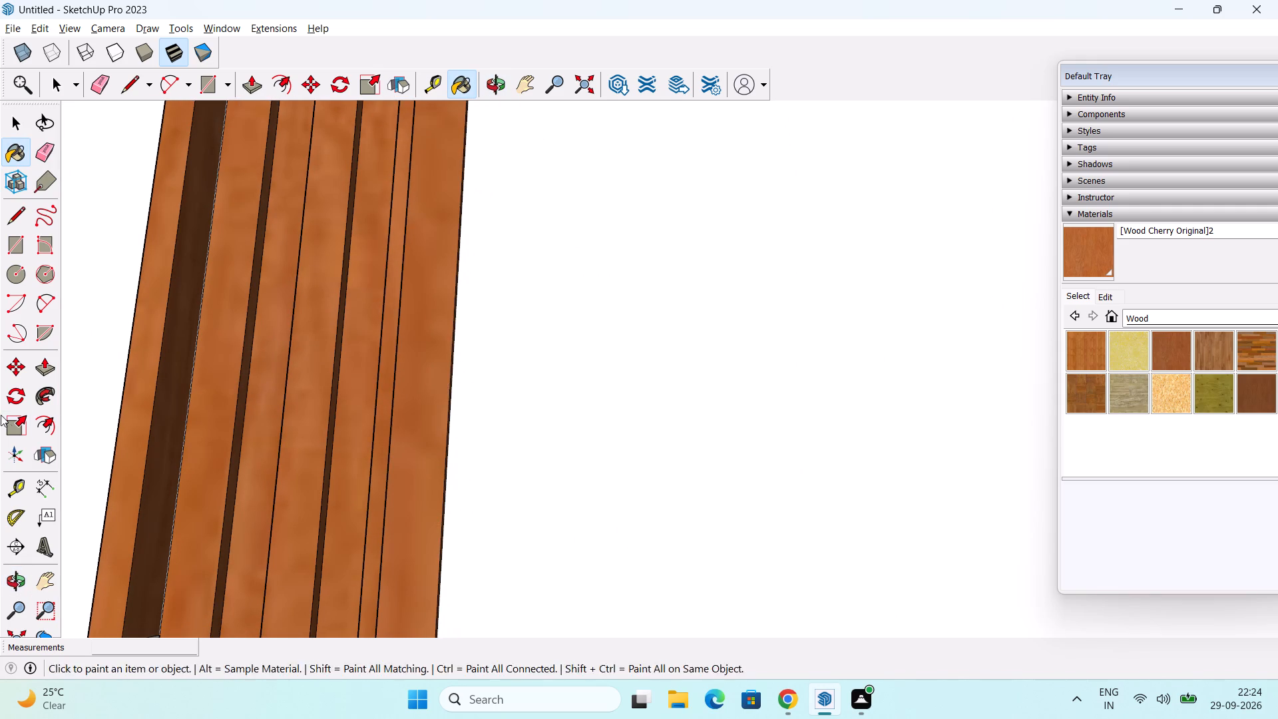
middle_drag(230, 490, 562, 194)
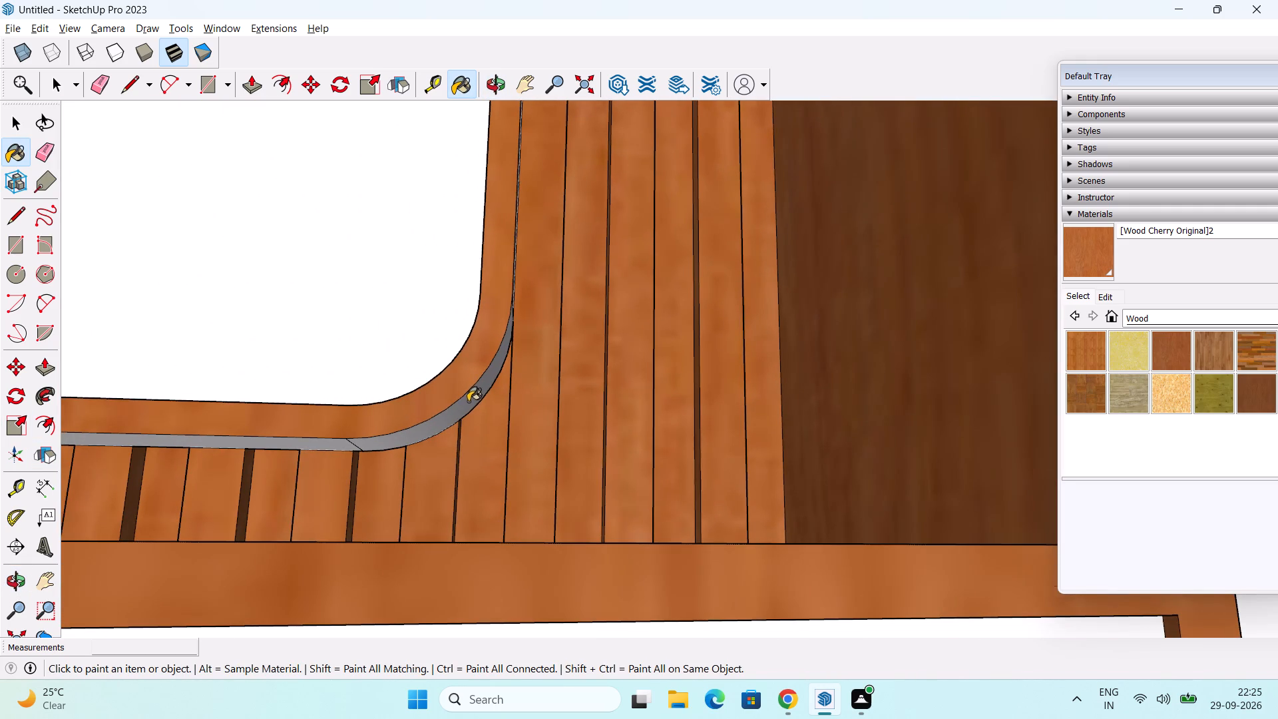
scroll(469, 399, up, 6)
click(481, 393)
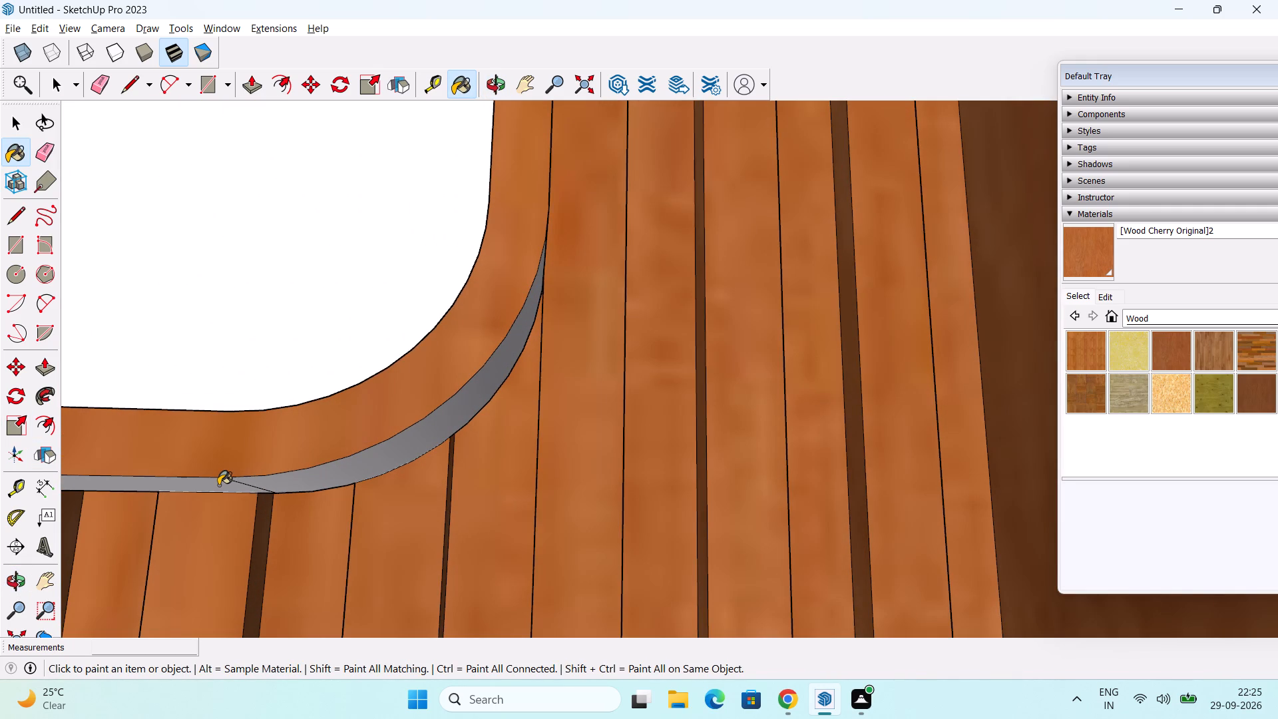
click(218, 485)
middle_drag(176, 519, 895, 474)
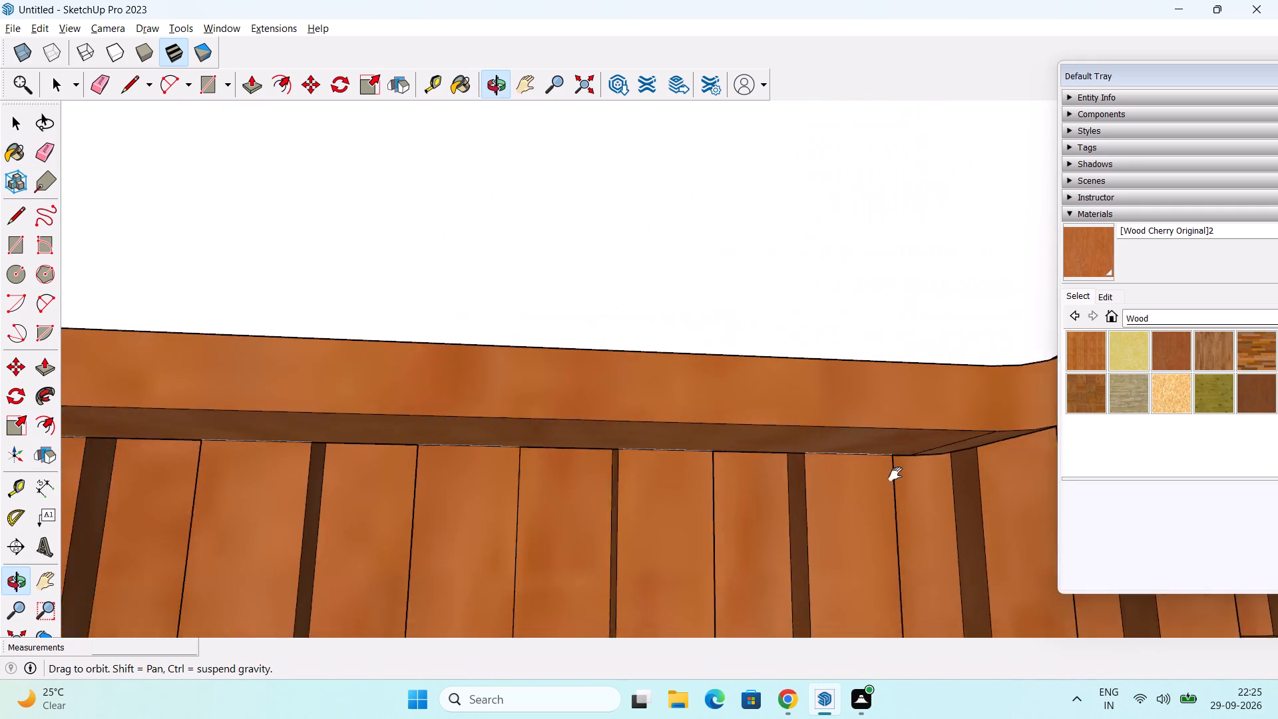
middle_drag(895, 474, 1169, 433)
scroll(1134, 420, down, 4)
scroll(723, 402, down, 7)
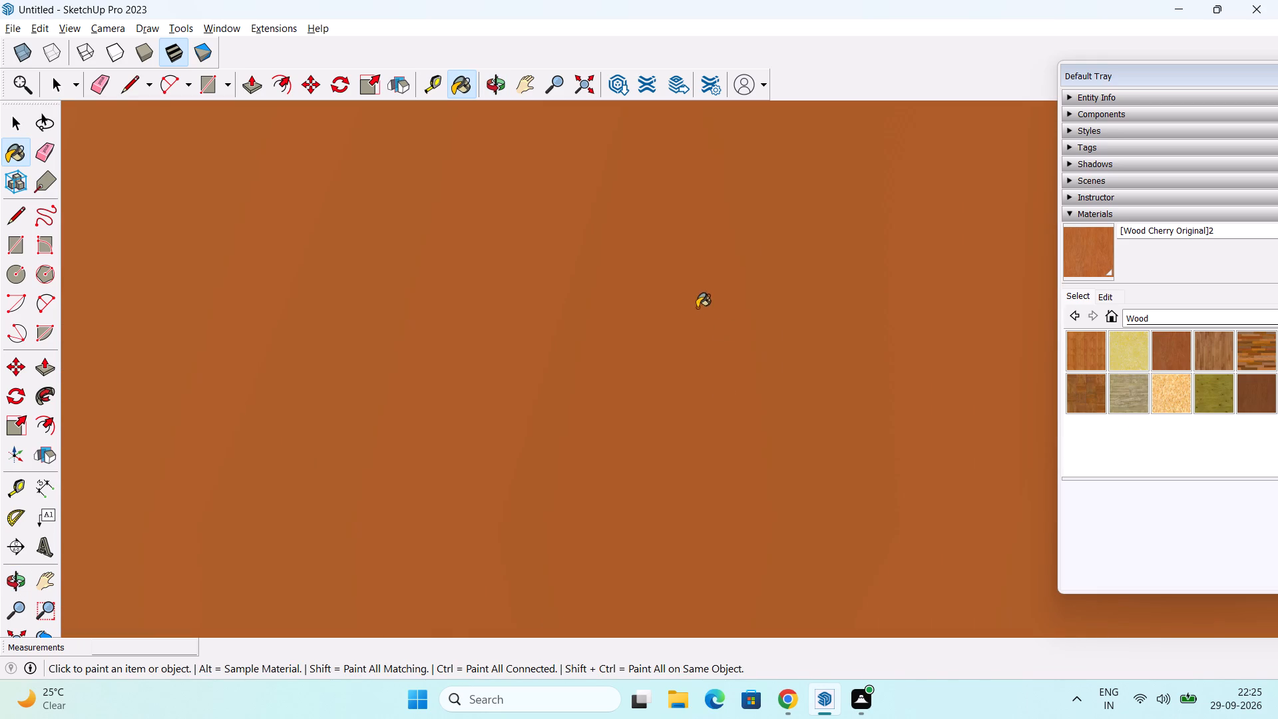
Examine the slatted panel and the mirror frame's edges up close for faces still unpainted.
key(space)
click(582, 84)
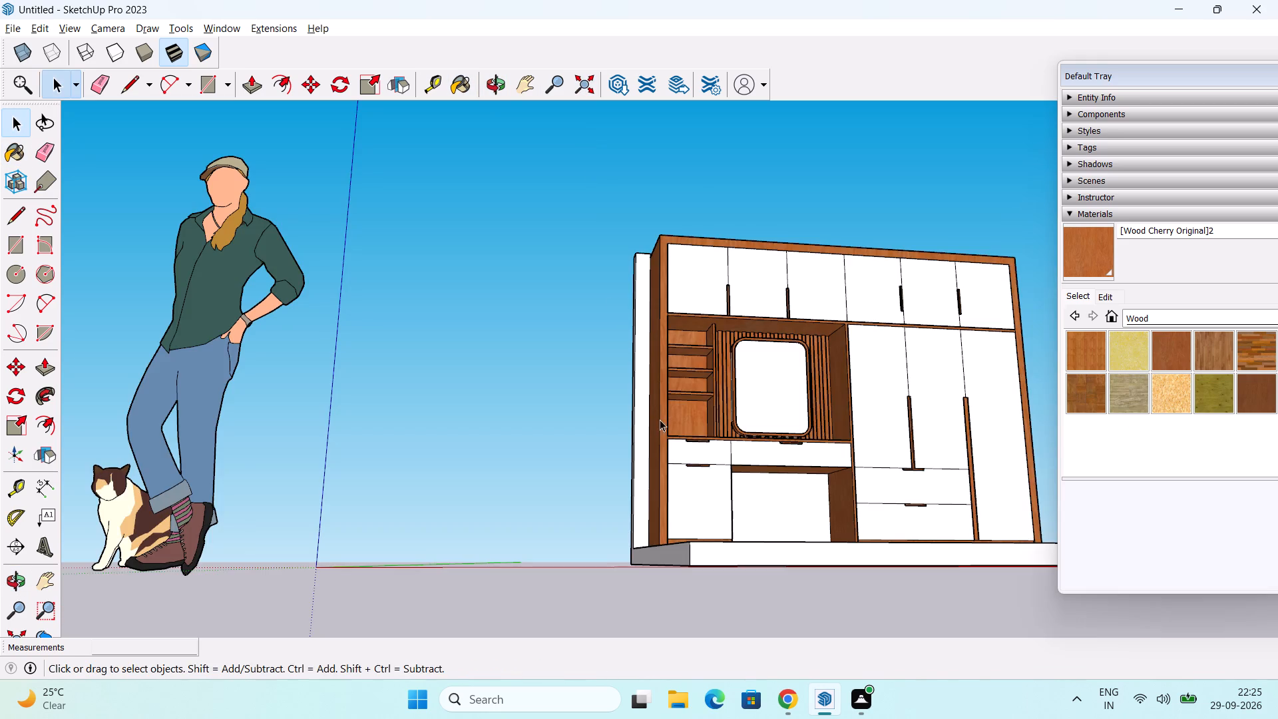
middle_drag(660, 419, 622, 491)
scroll(755, 456, up, 7)
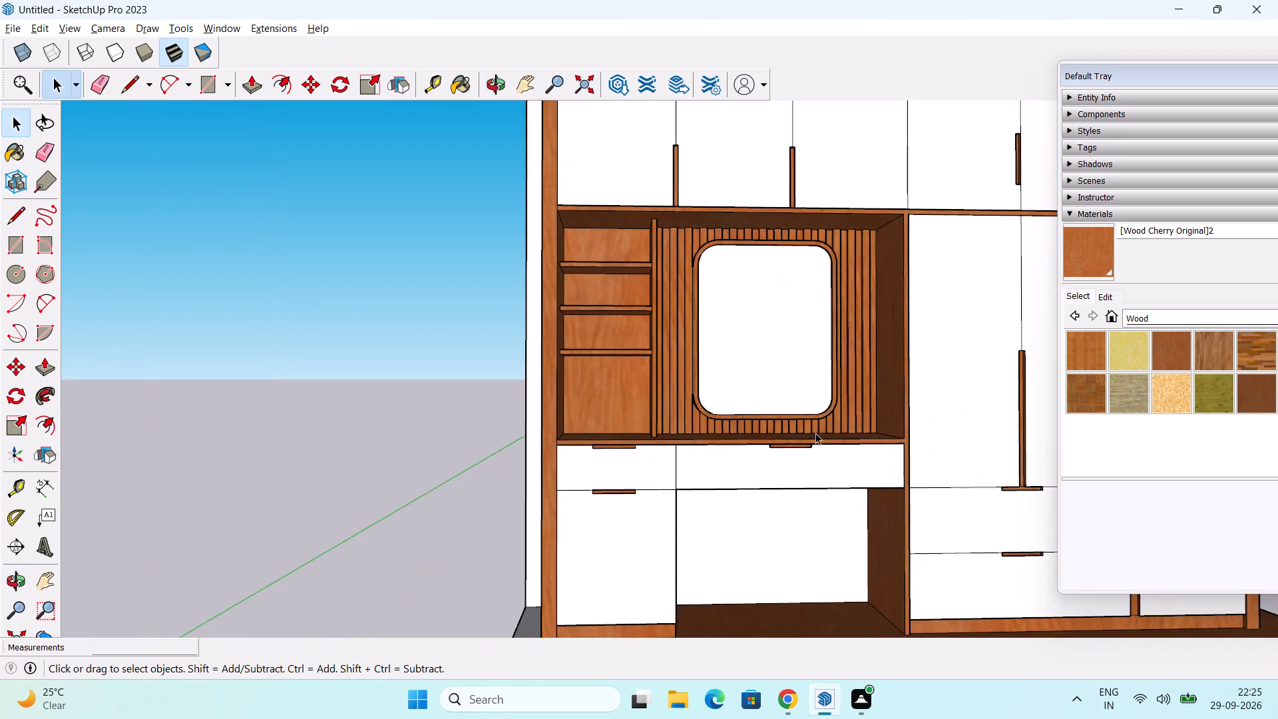
scroll(815, 433, up, 2)
middle_drag(704, 365, 811, 378)
scroll(719, 330, up, 7)
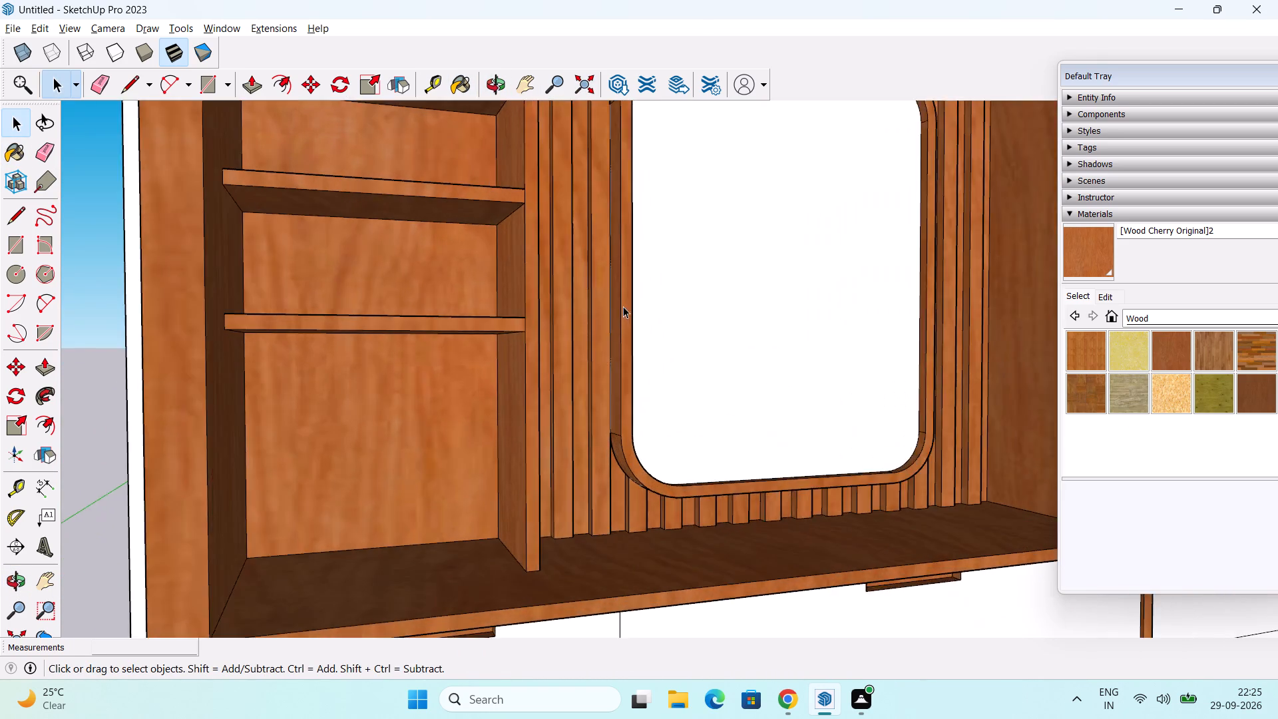
scroll(623, 306, up, 10)
scroll(613, 312, down, 5)
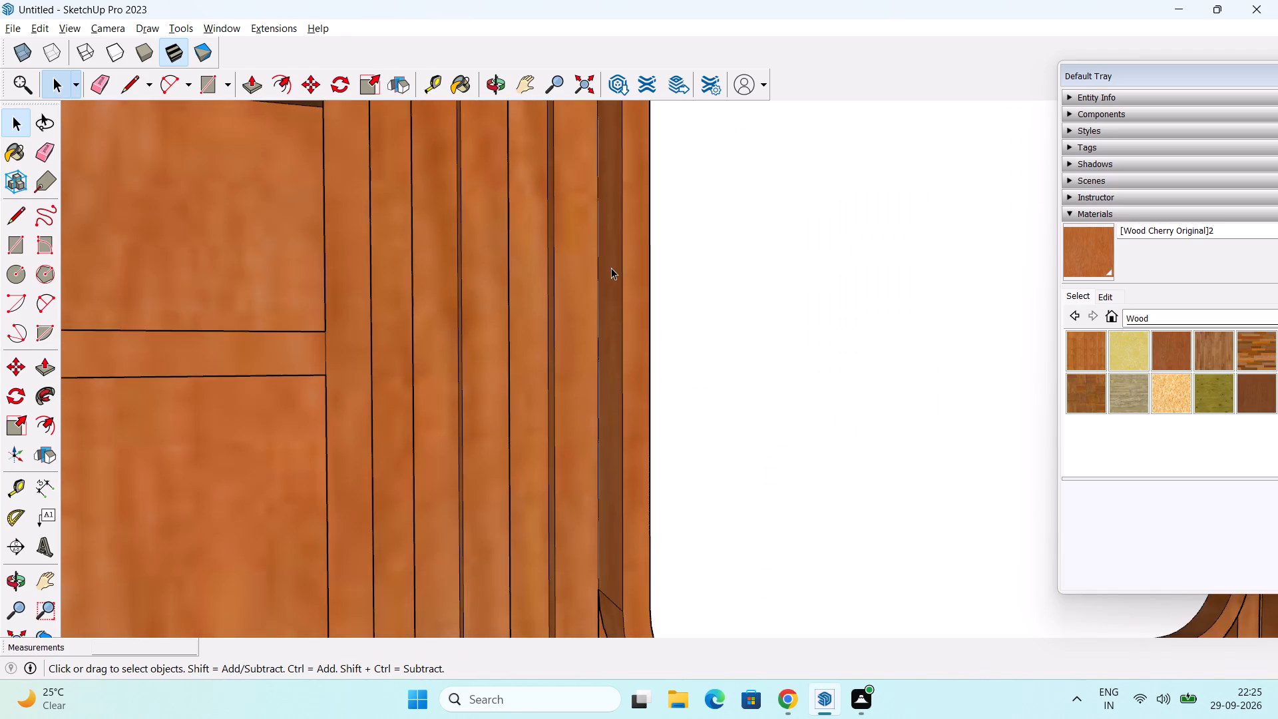
scroll(611, 265, down, 13)
scroll(631, 410, down, 2)
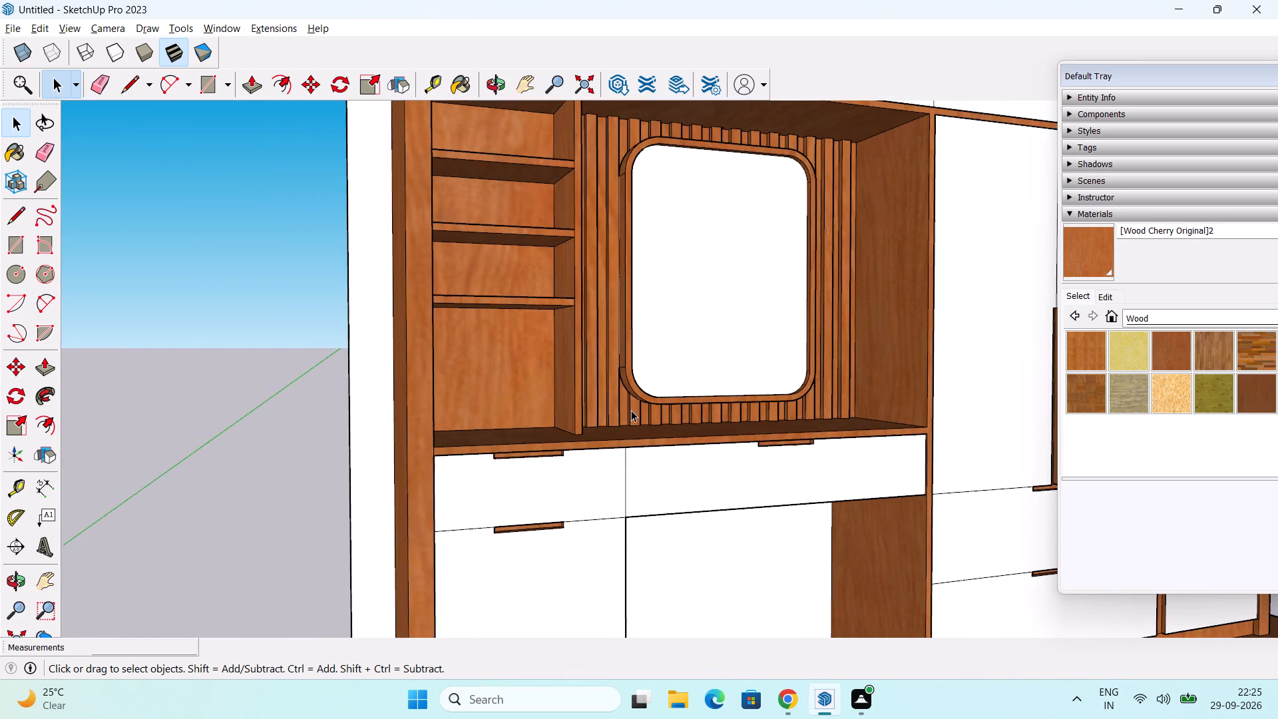
scroll(716, 336, down, 2)
middle_drag(716, 332, 554, 342)
scroll(666, 290, up, 2)
scroll(666, 289, down, 3)
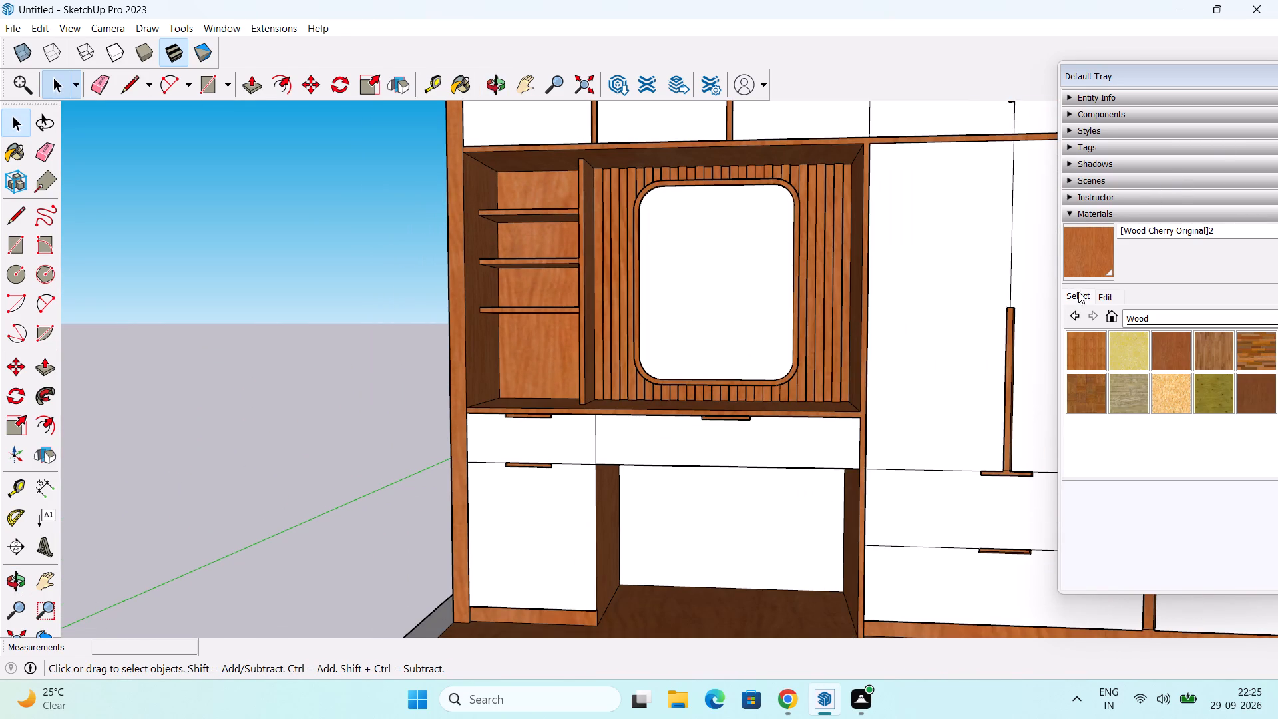
Examine the dressing niche and the whole wardrobe front from several angles to review the cherry wood finish.
click(1083, 297)
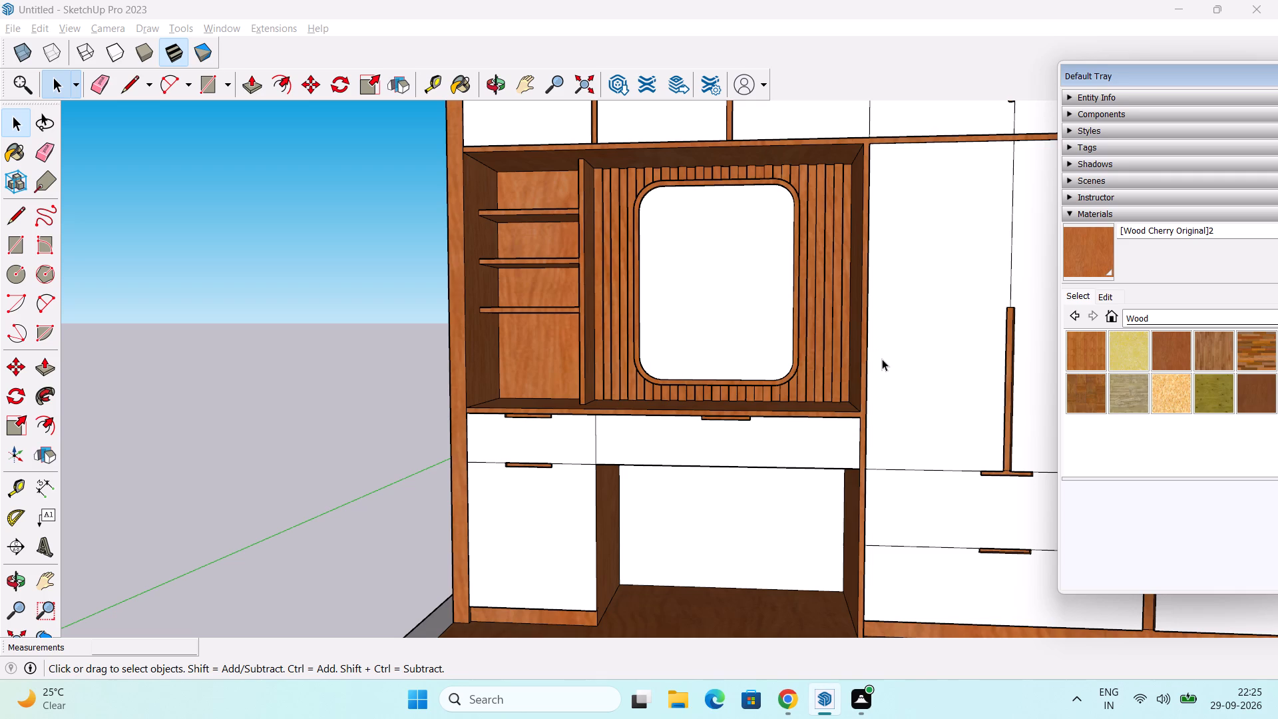
scroll(786, 324, up, 6)
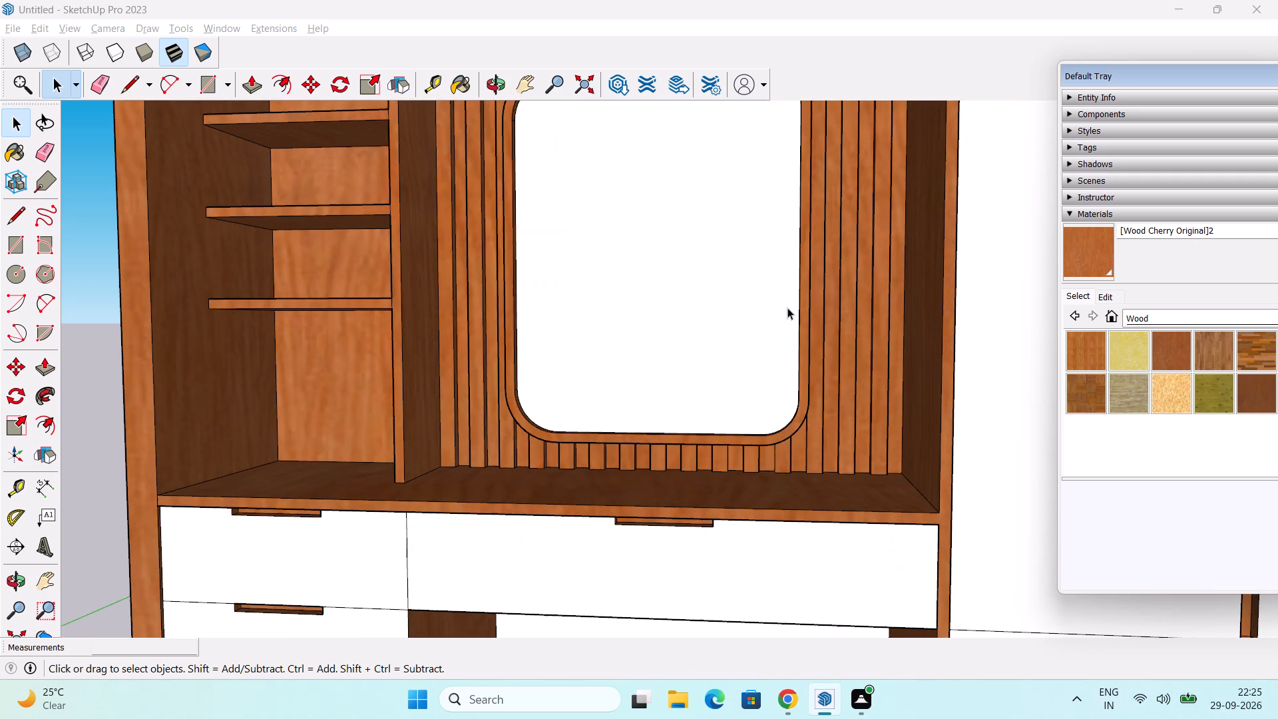
middle_drag(791, 303, 783, 131)
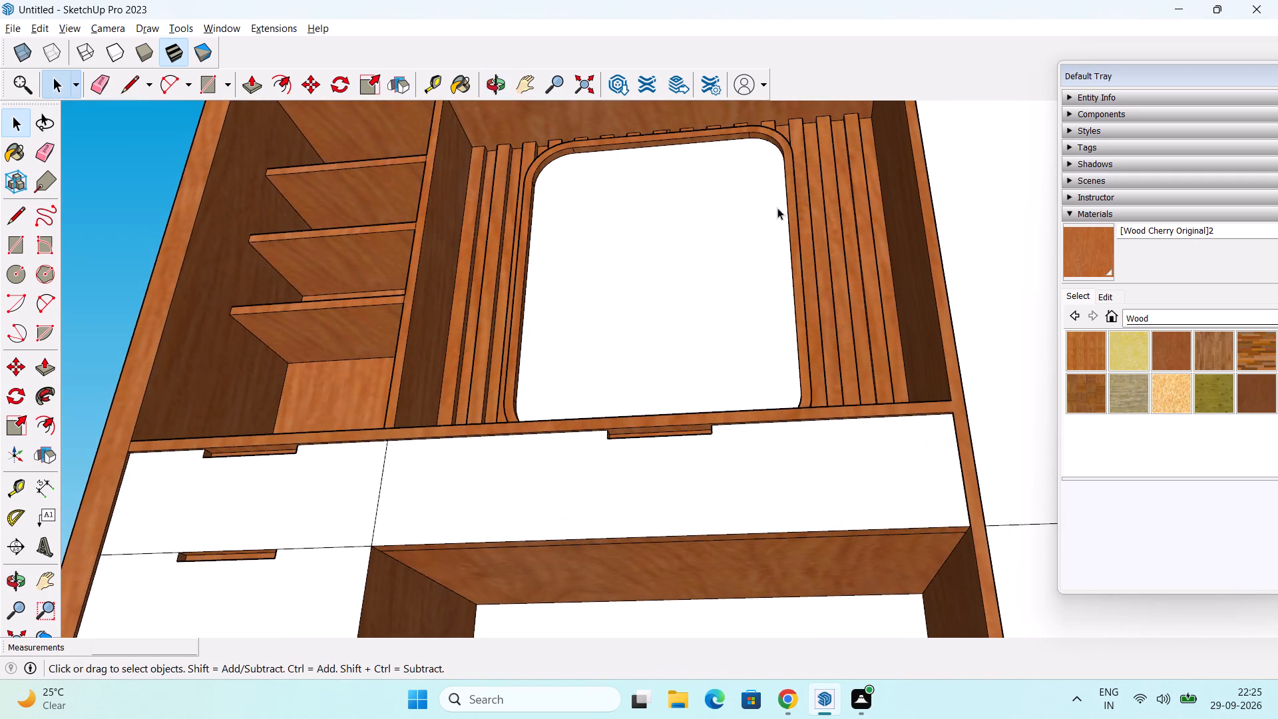
middle_drag(777, 208, 781, 433)
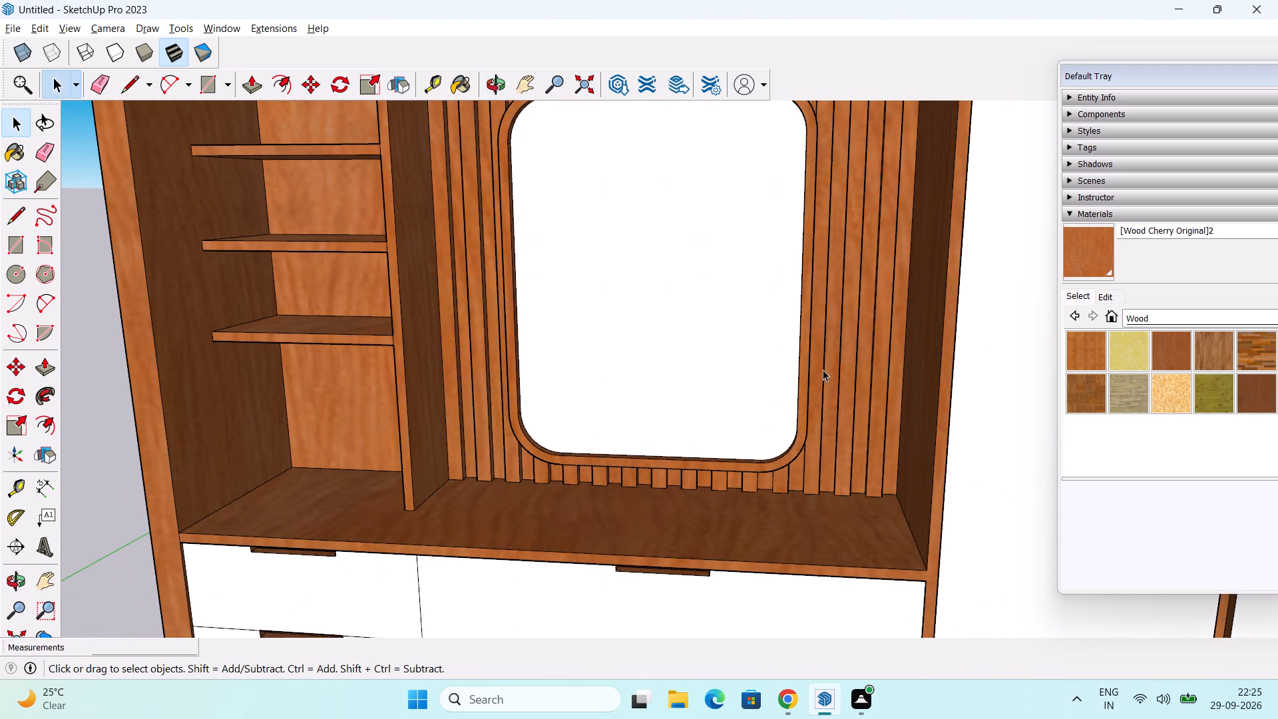
scroll(815, 370, down, 11)
shift+middle_drag(855, 477, 620, 452)
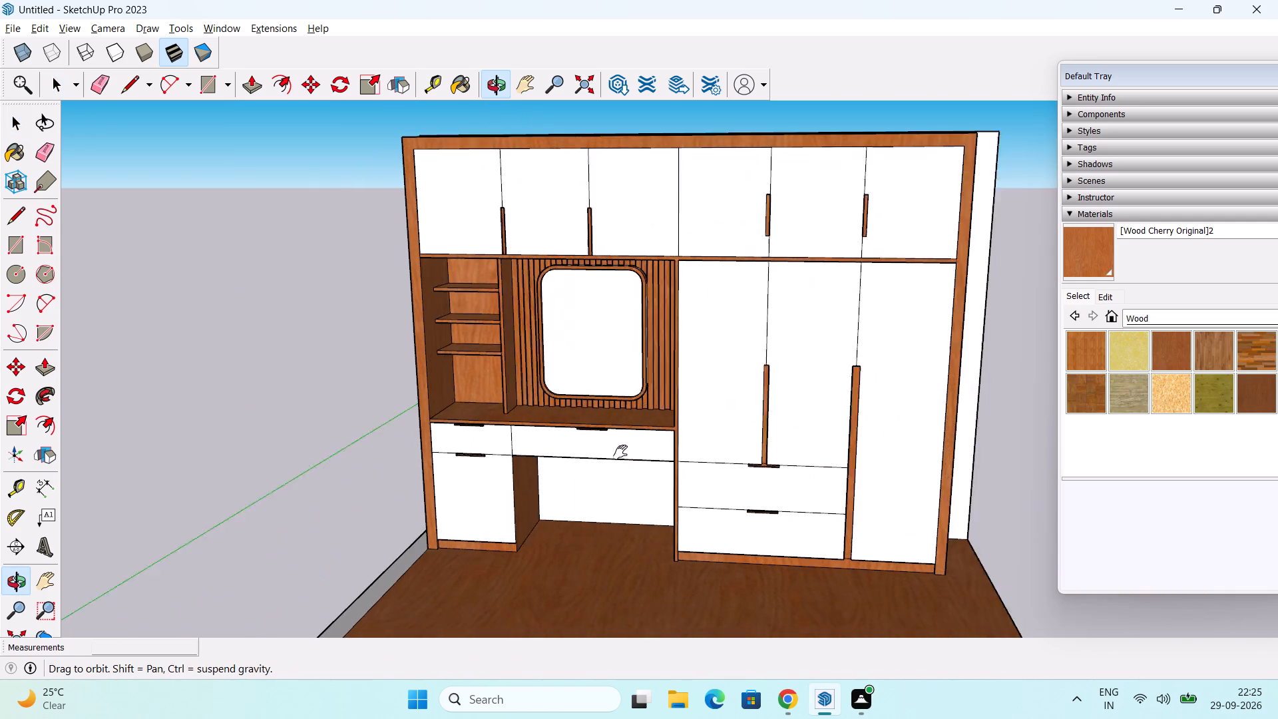
shift+middle_drag(620, 452, 596, 449)
middle_drag(621, 389, 592, 348)
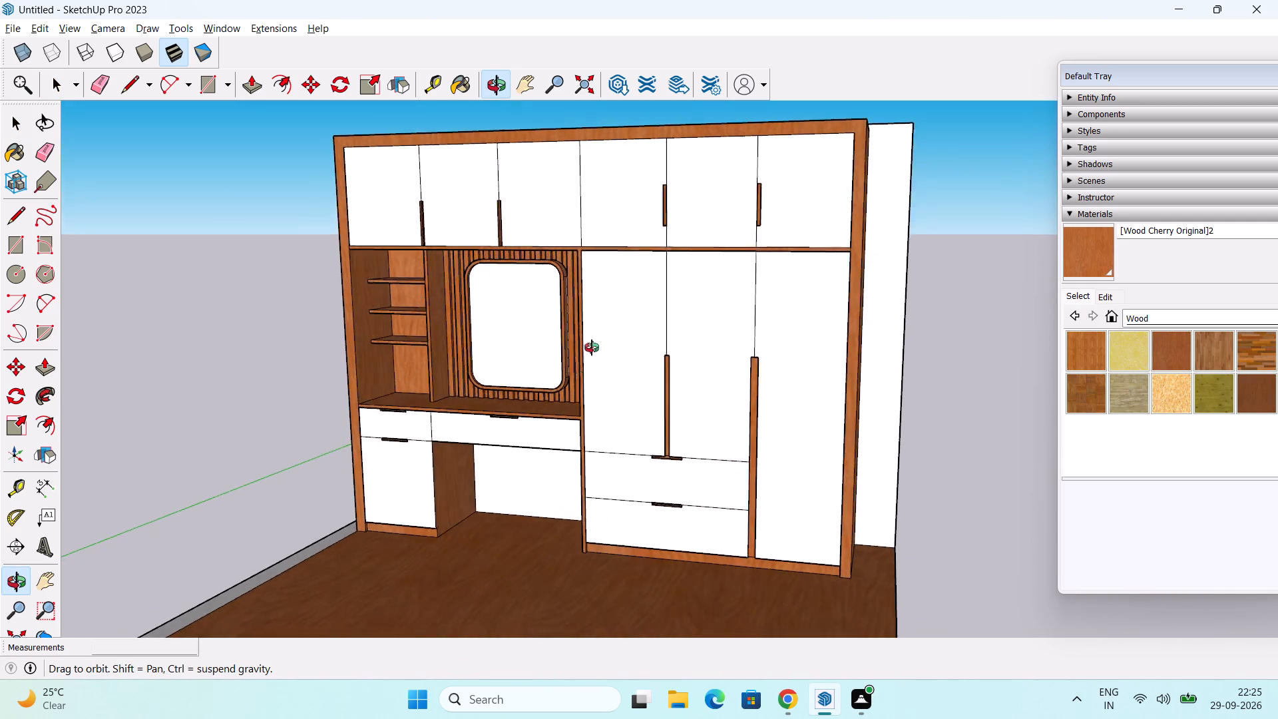
middle_drag(592, 348, 671, 393)
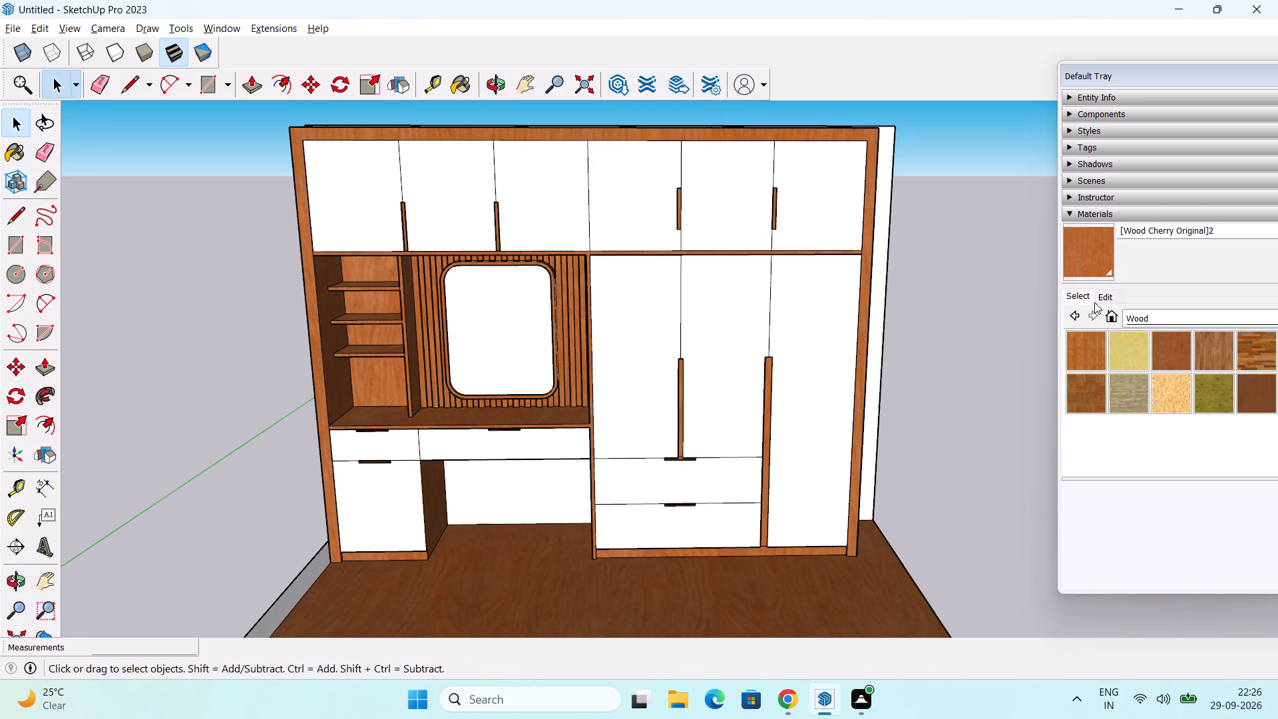
click(1072, 296)
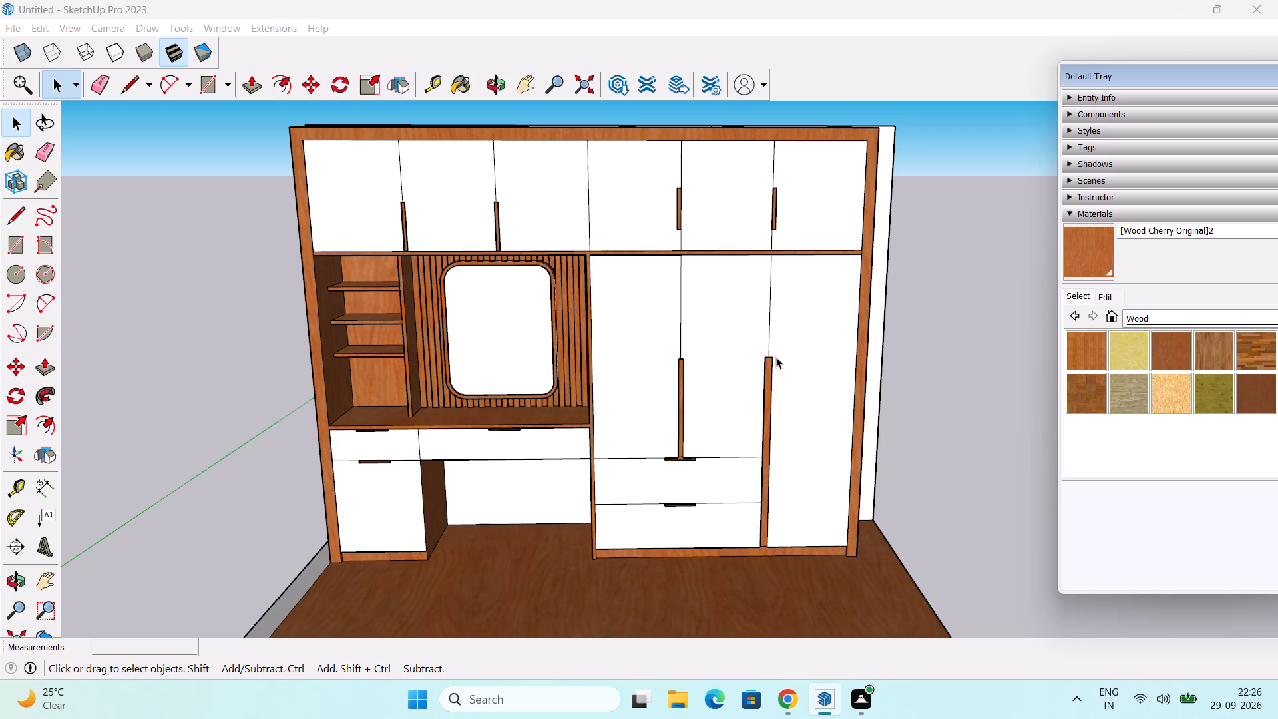
scroll(776, 357, down, 2)
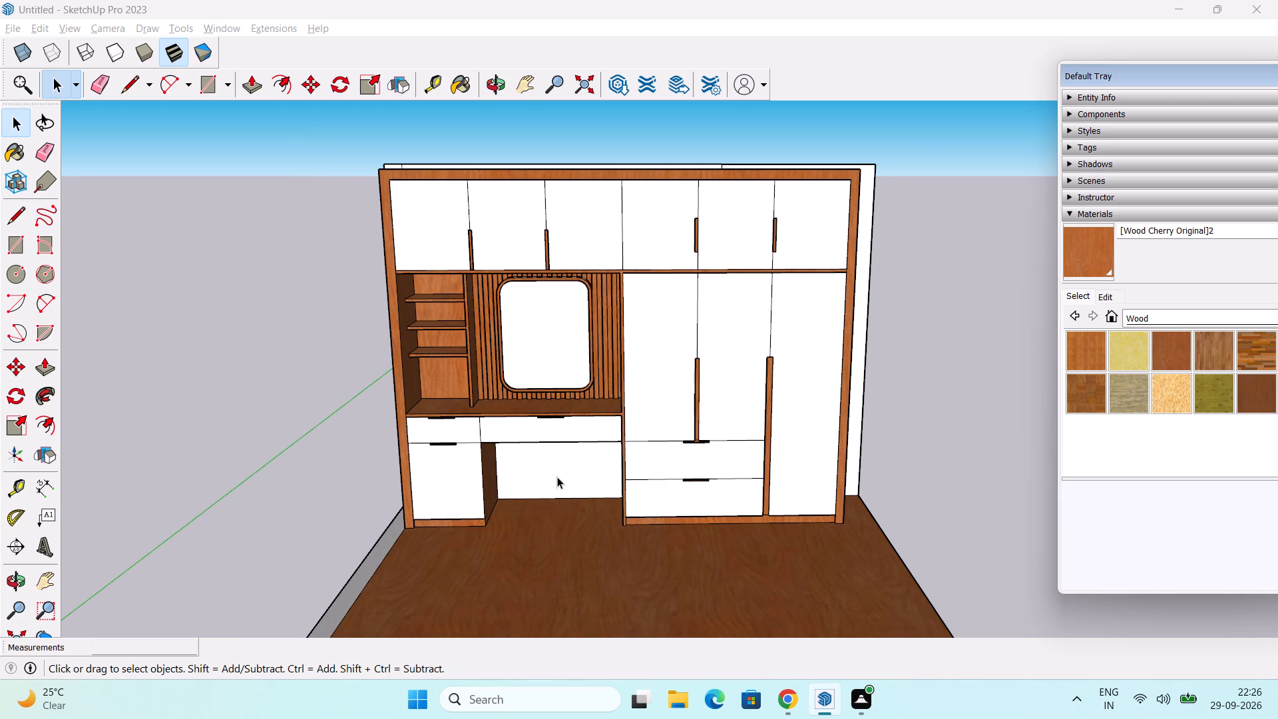
middle_drag(576, 473, 654, 468)
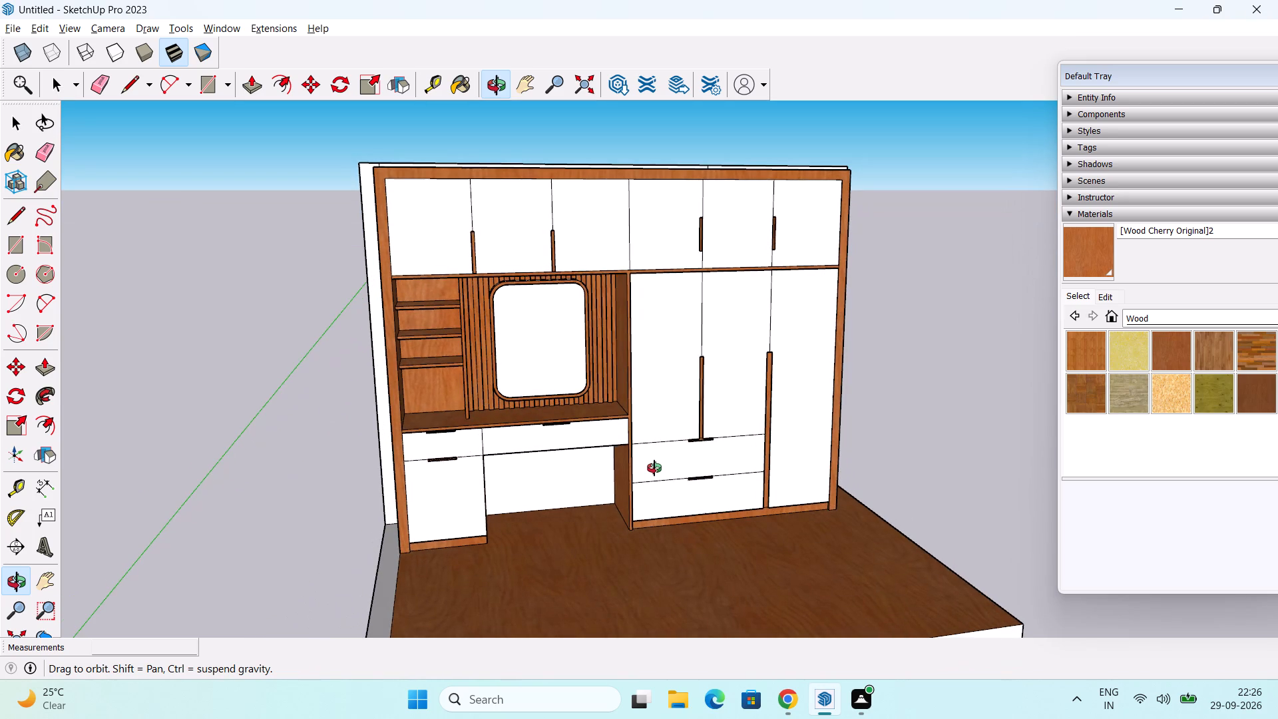
middle_drag(654, 468, 578, 443)
shift+middle_drag(590, 403, 388, 397)
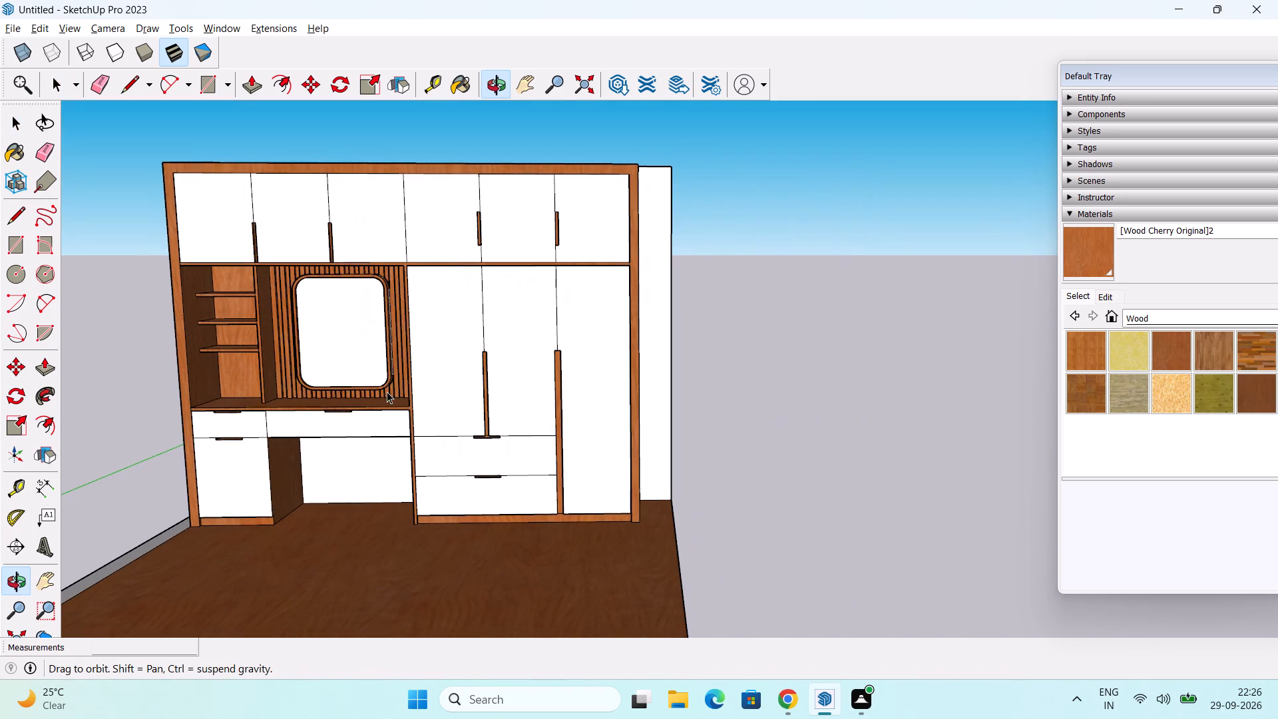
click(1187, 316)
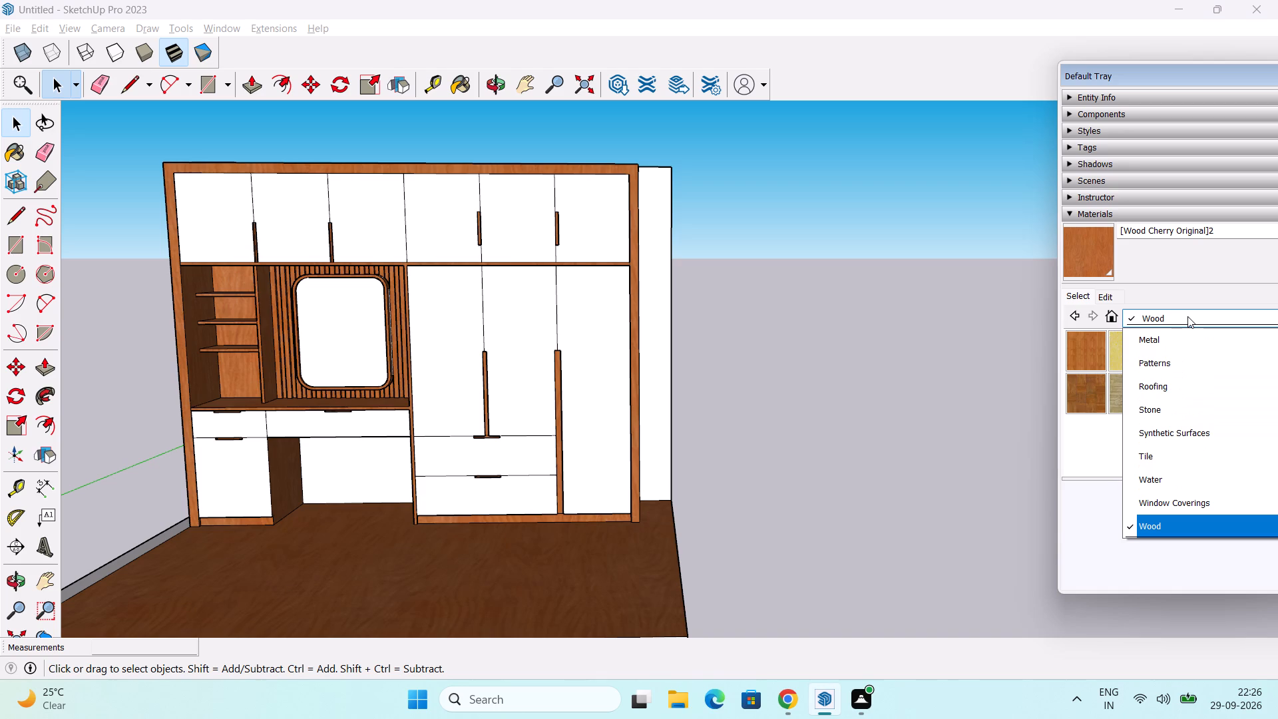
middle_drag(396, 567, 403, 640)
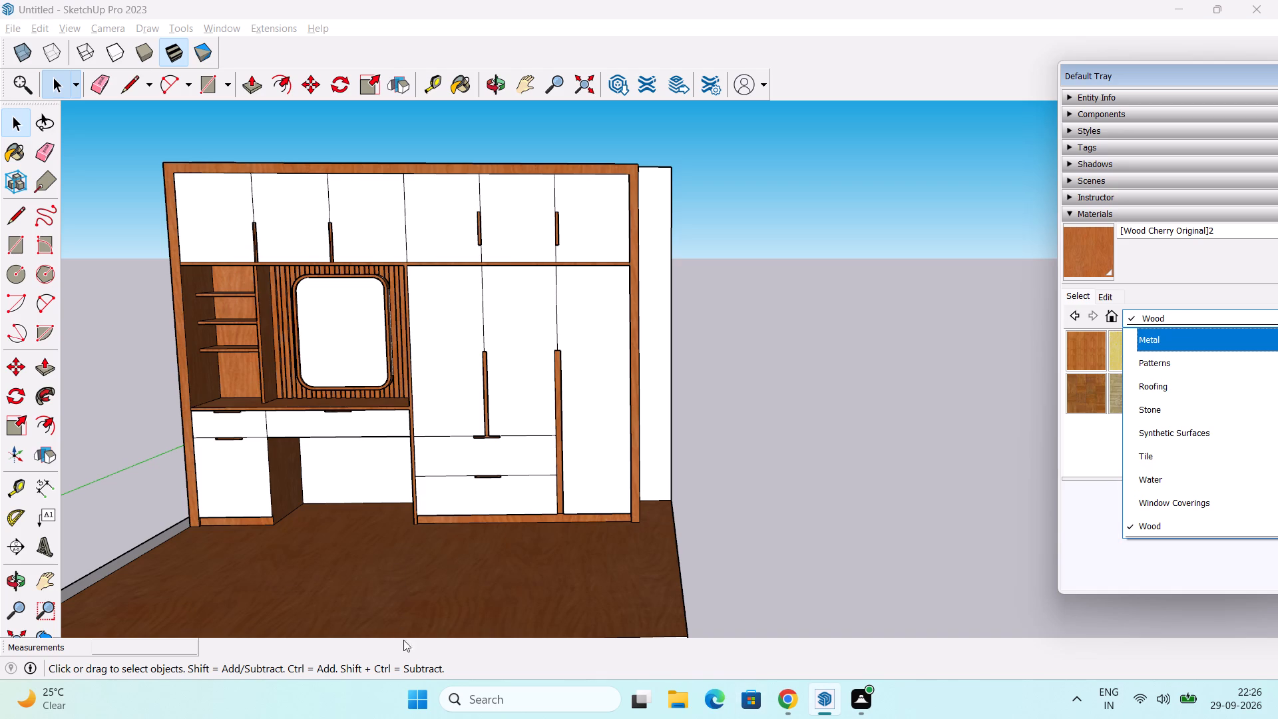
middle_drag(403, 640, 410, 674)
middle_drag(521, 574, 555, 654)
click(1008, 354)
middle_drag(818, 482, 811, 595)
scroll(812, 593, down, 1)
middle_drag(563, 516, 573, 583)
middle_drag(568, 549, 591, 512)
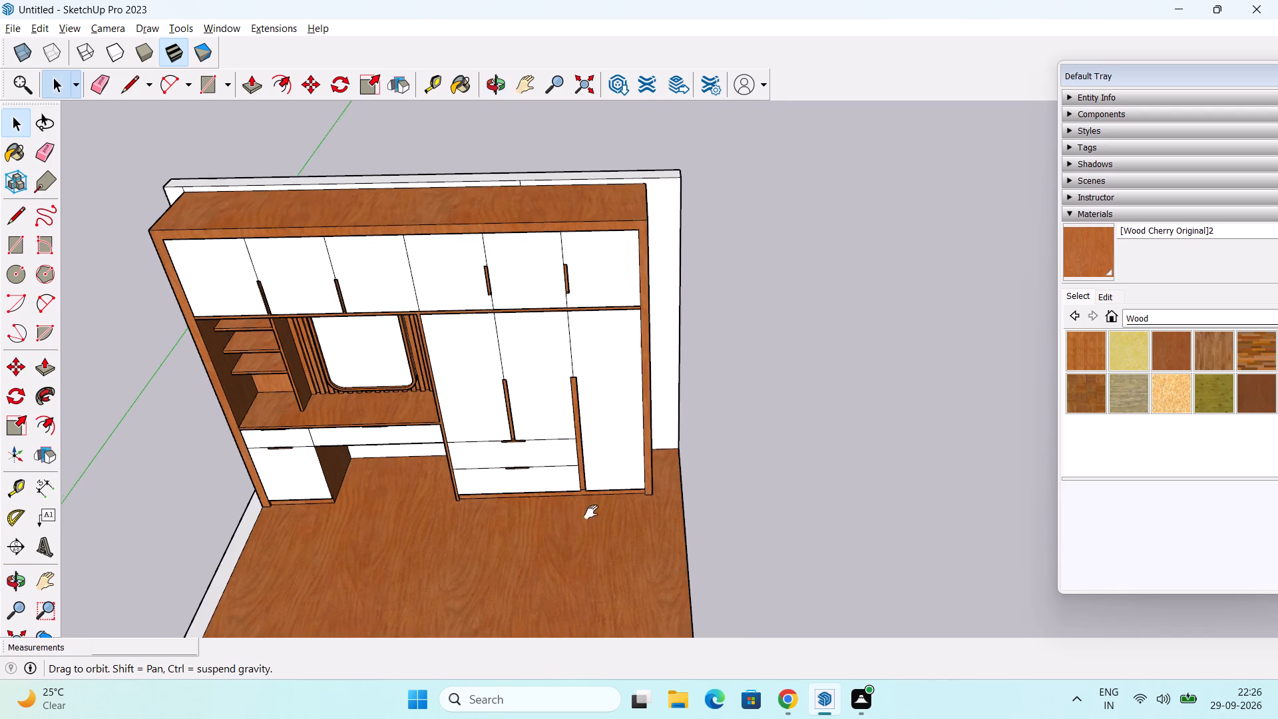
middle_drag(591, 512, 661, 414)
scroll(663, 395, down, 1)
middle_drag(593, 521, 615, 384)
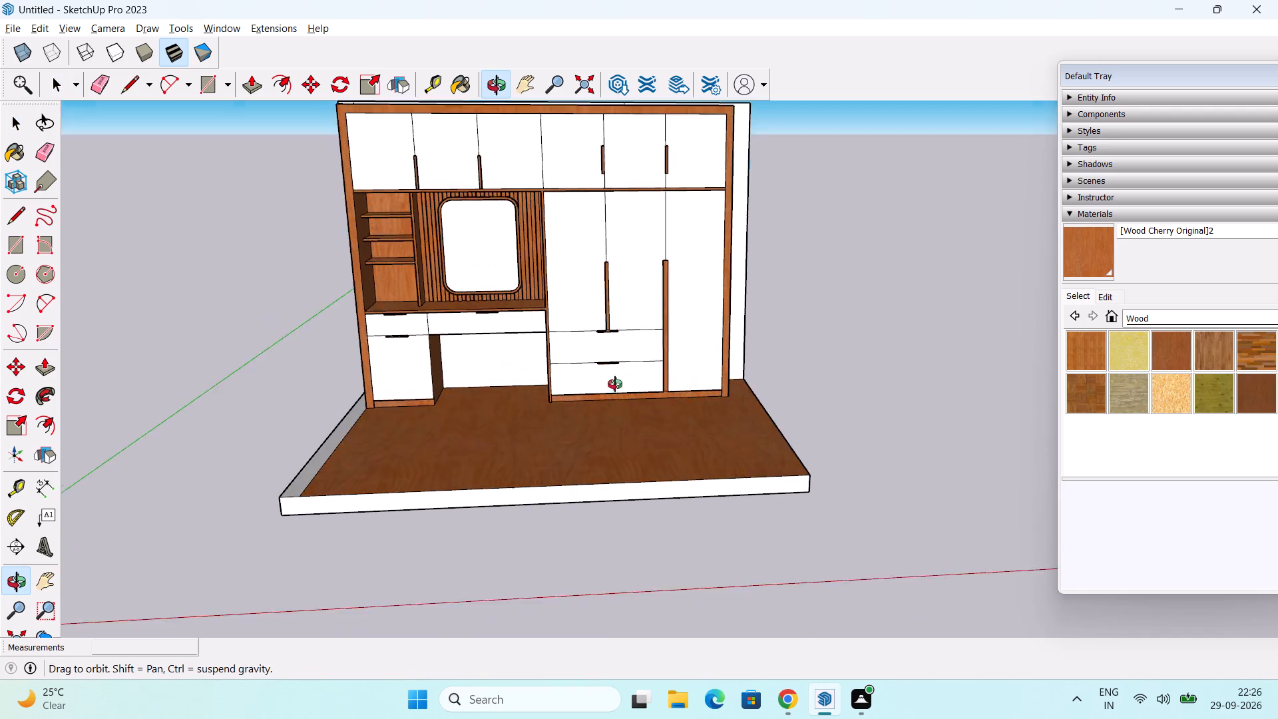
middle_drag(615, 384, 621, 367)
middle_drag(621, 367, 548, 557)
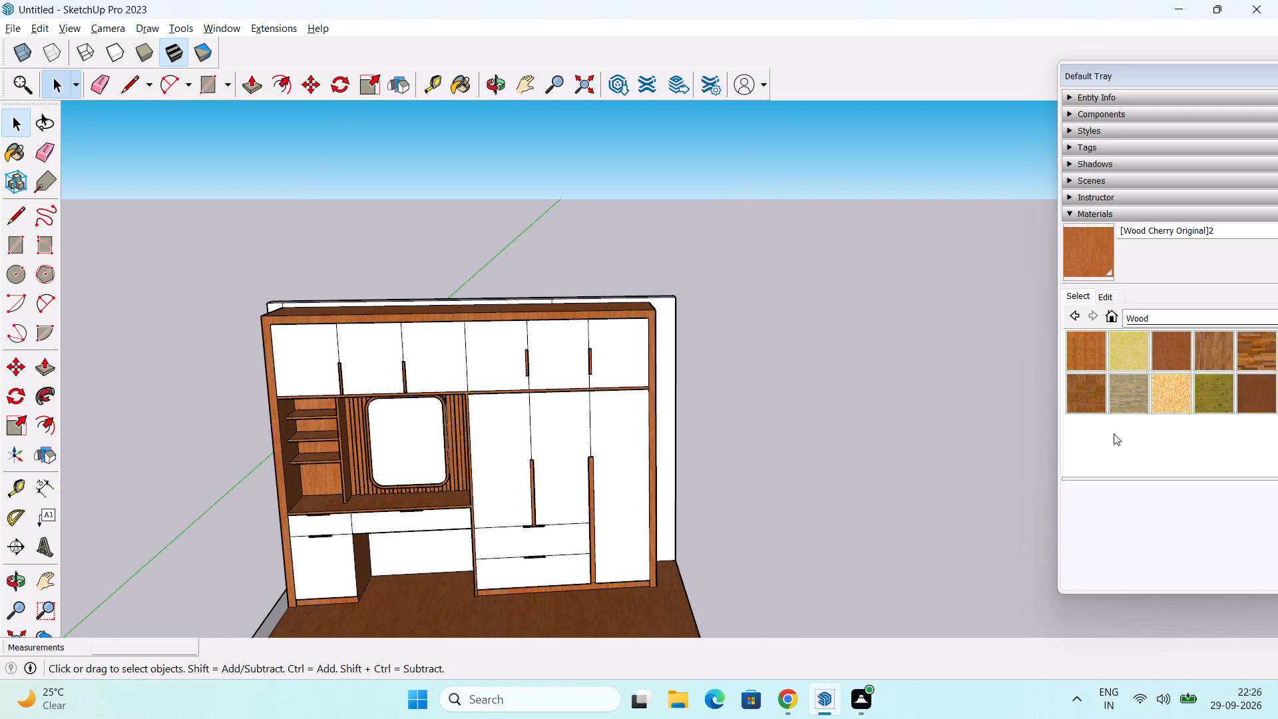
Switch the material library to the Glass and Mirrors collection.
click(1192, 323)
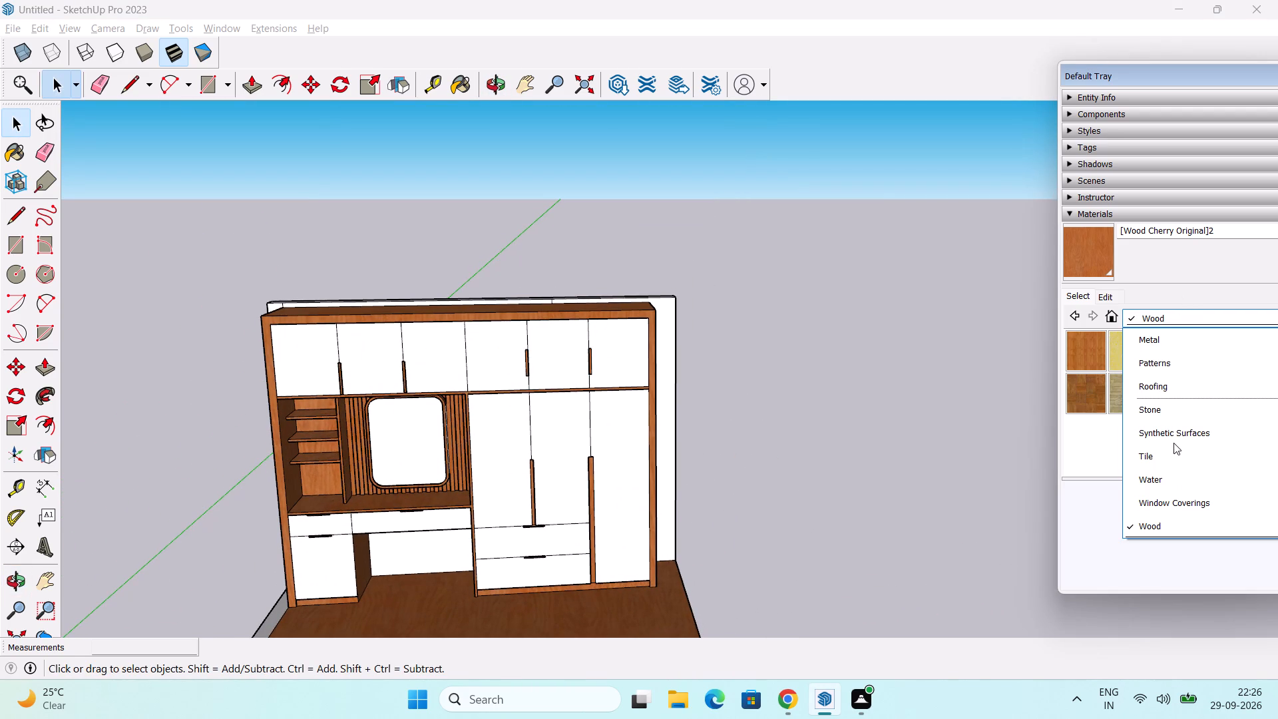
scroll(1188, 391, up, 2)
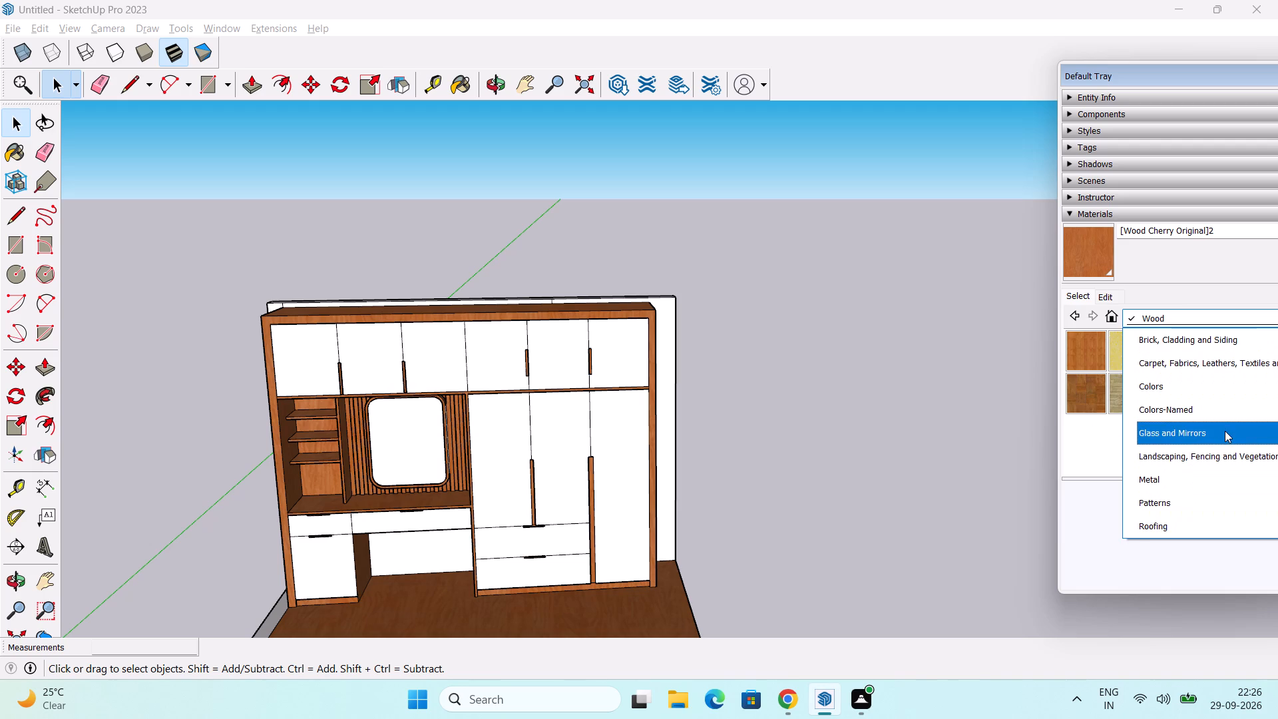
click(1225, 431)
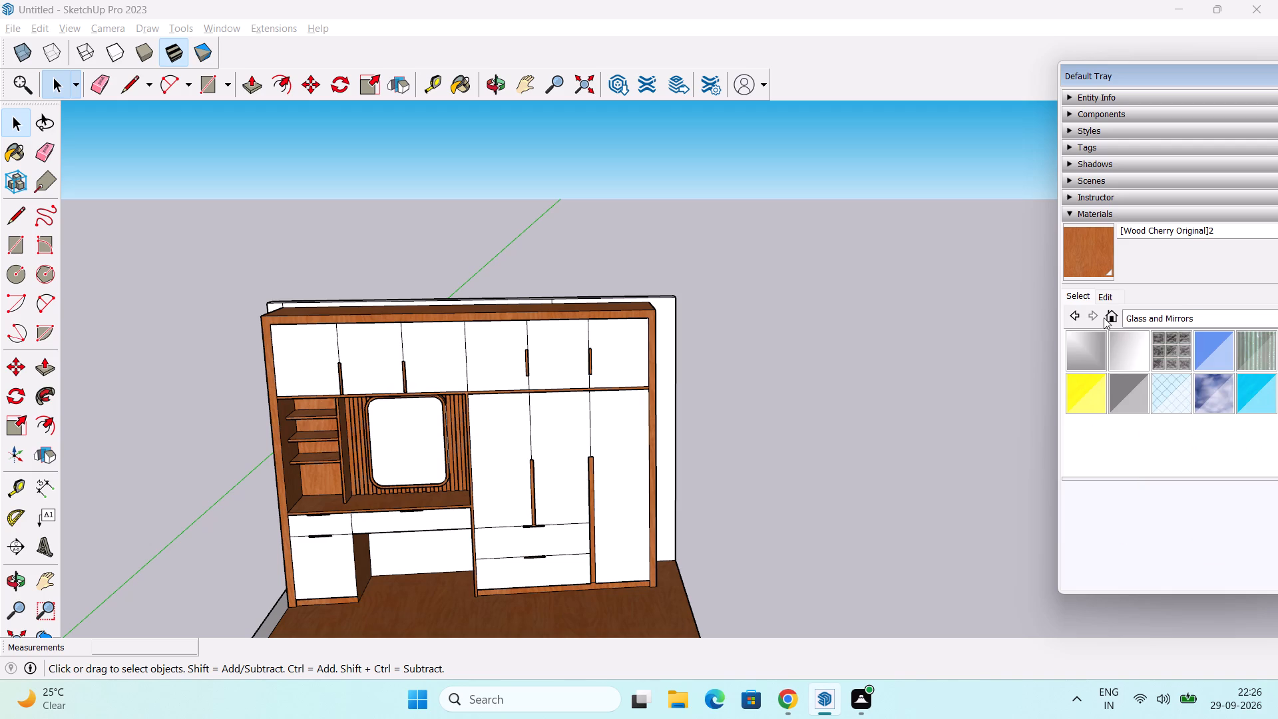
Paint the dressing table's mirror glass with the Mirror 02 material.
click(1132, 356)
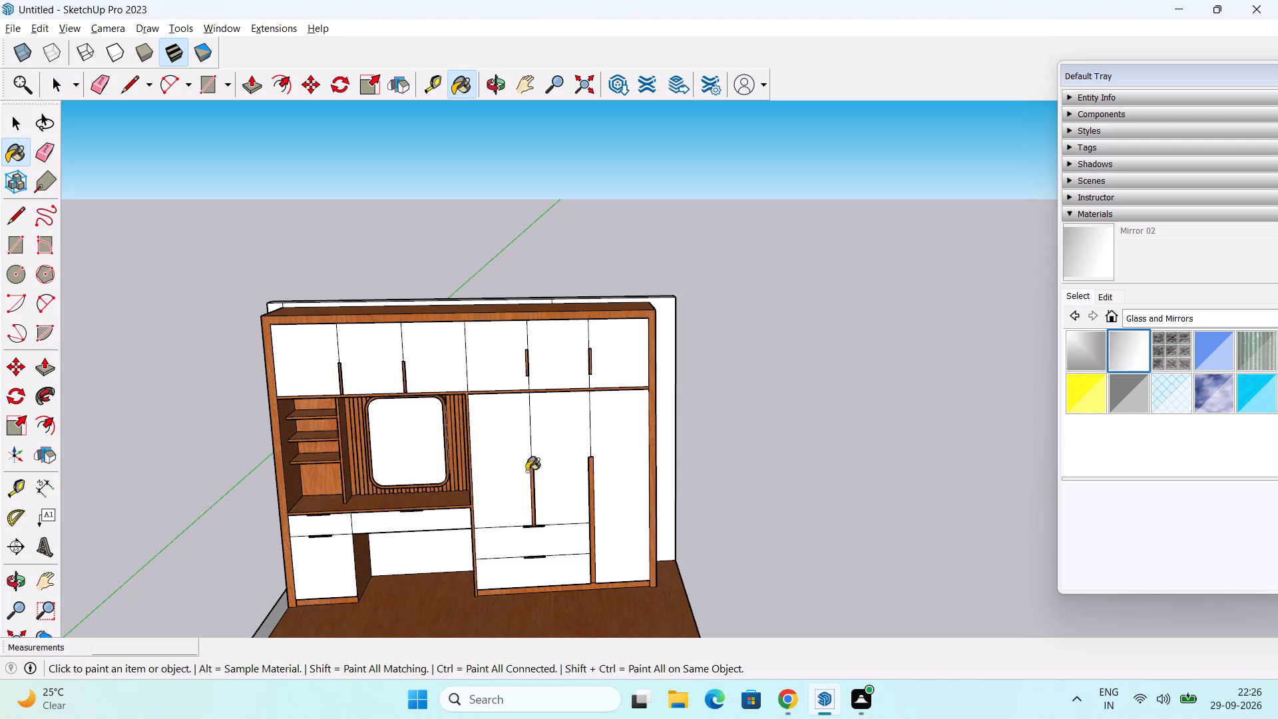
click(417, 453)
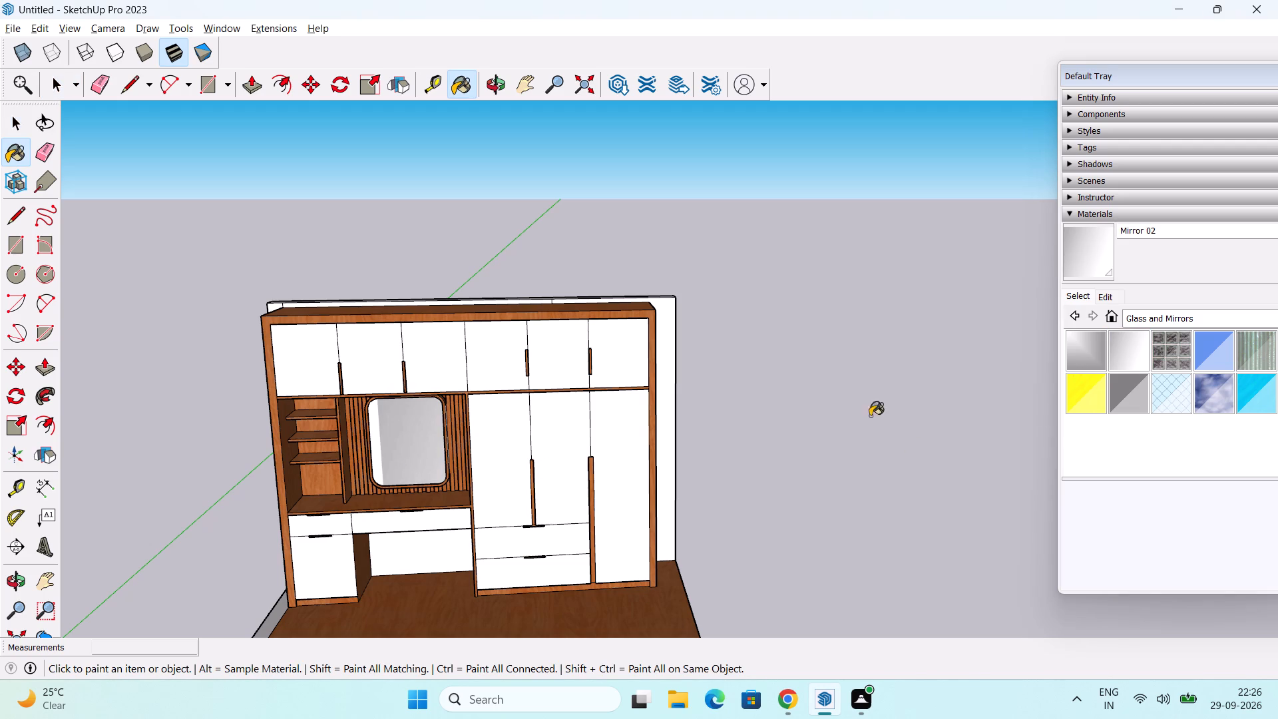
Repaint the dressing table's mirror glass with the Mirror 01 material.
click(1074, 346)
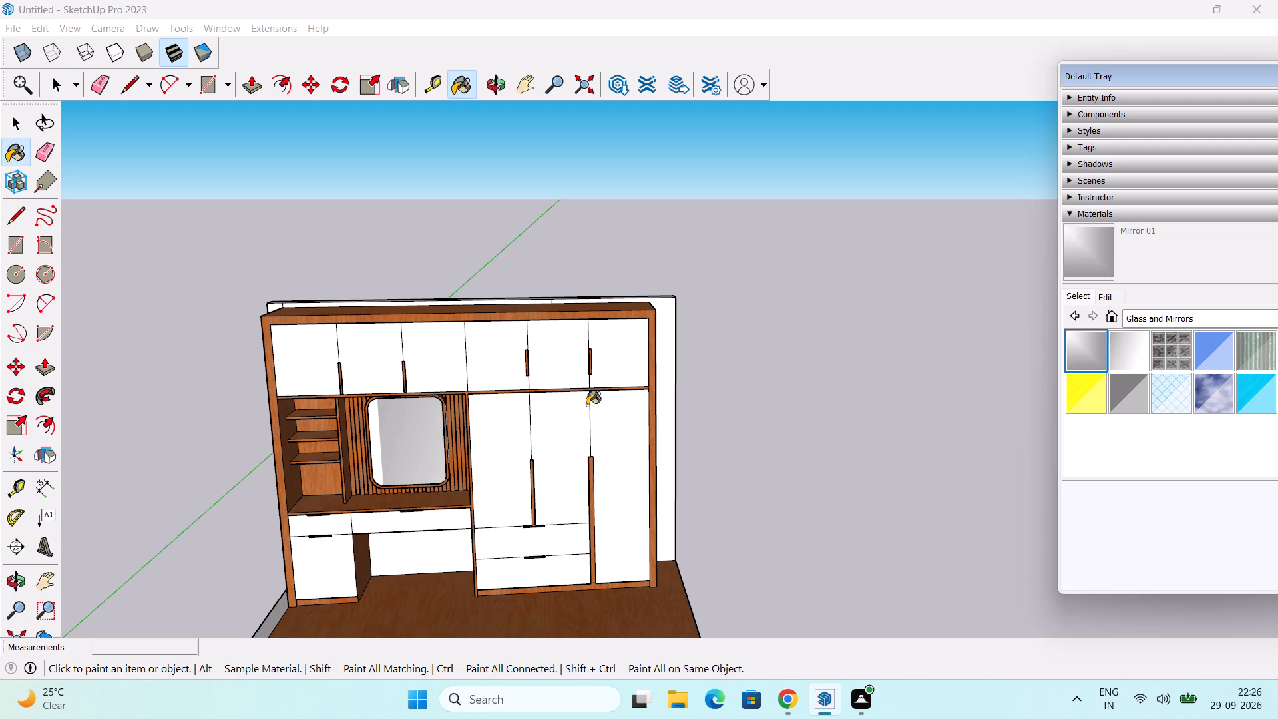
click(418, 457)
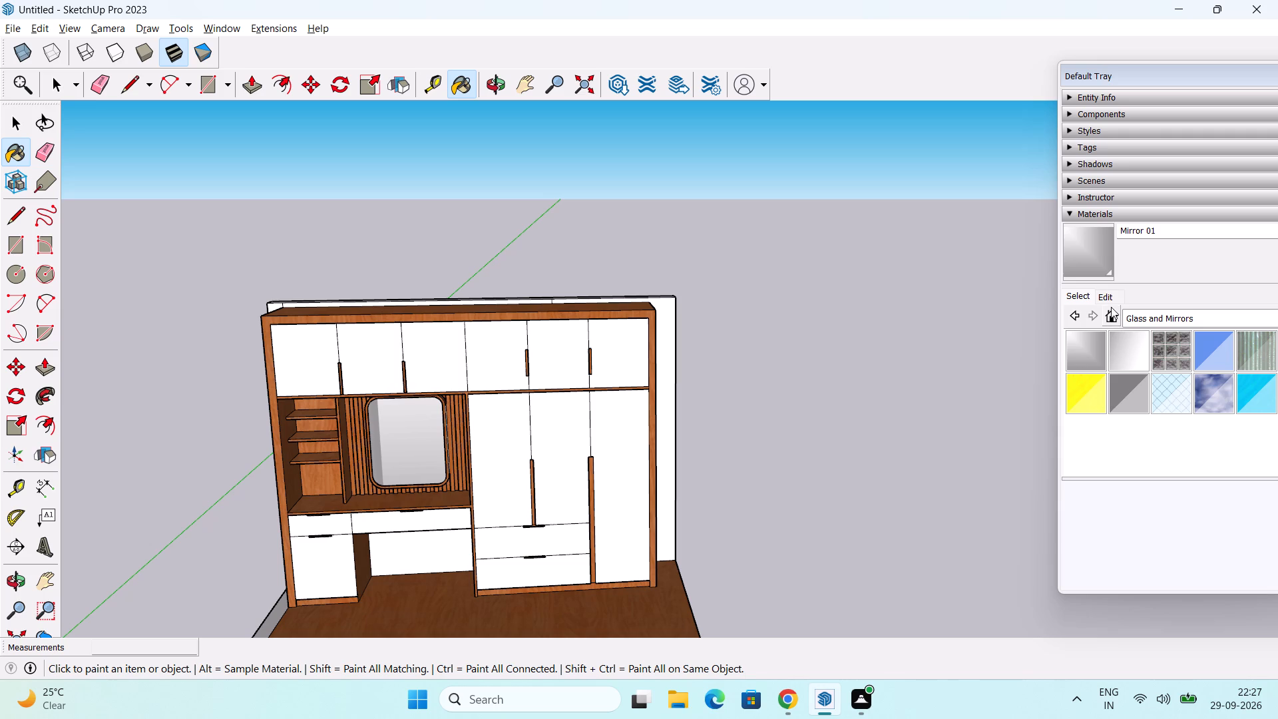
Reapply Mirror 01 to the dressing table's mirror glass and edit the material, raising its brightness to near white.
click(1097, 358)
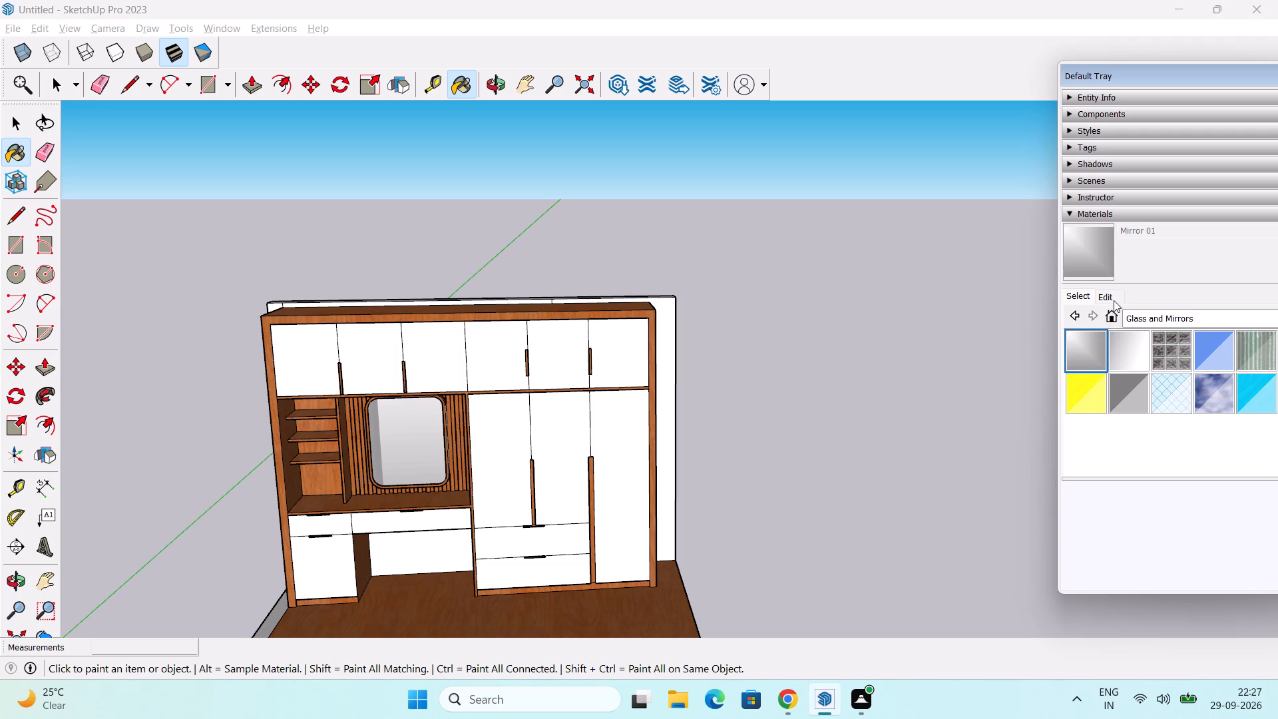
click(1114, 298)
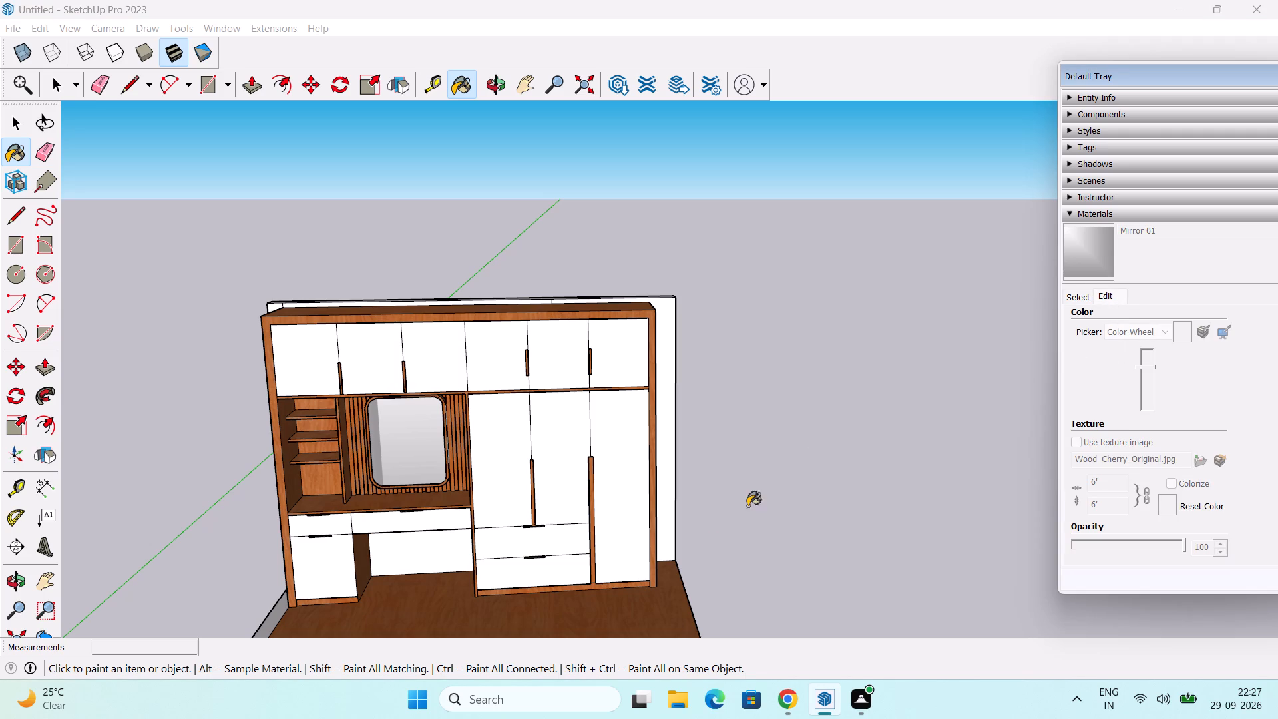
click(421, 447)
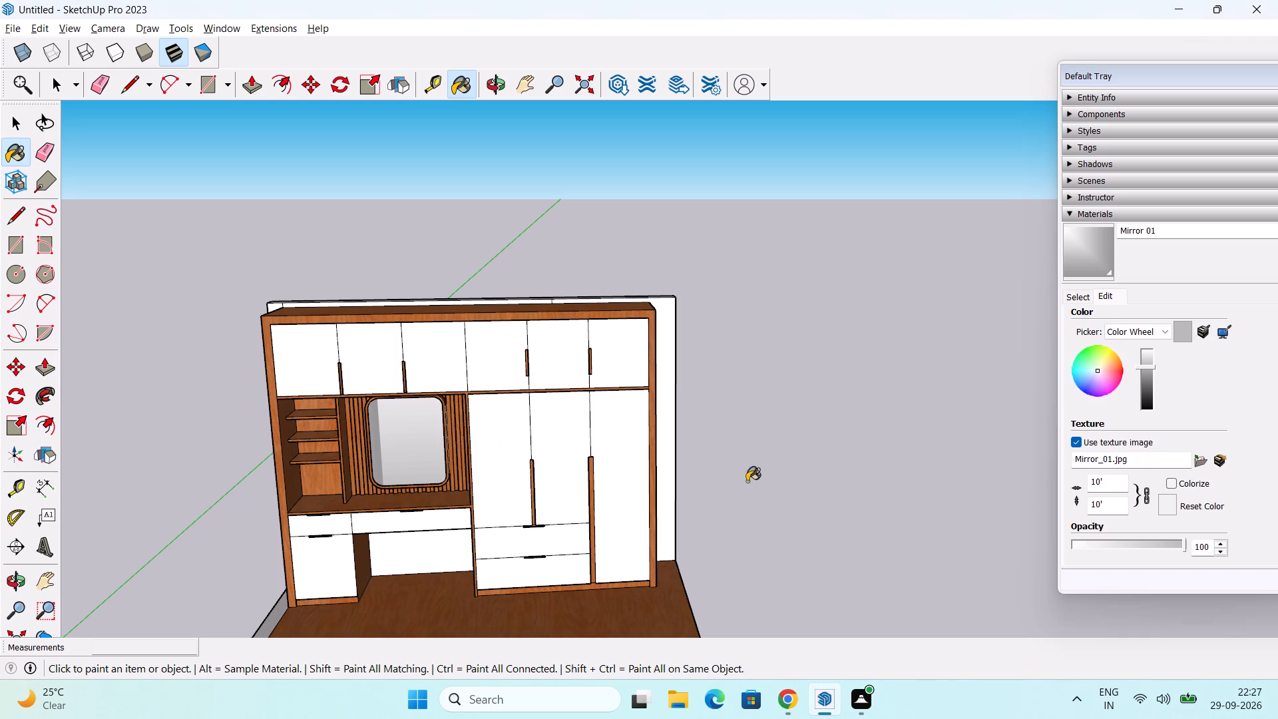
scroll(1157, 379, up, 7)
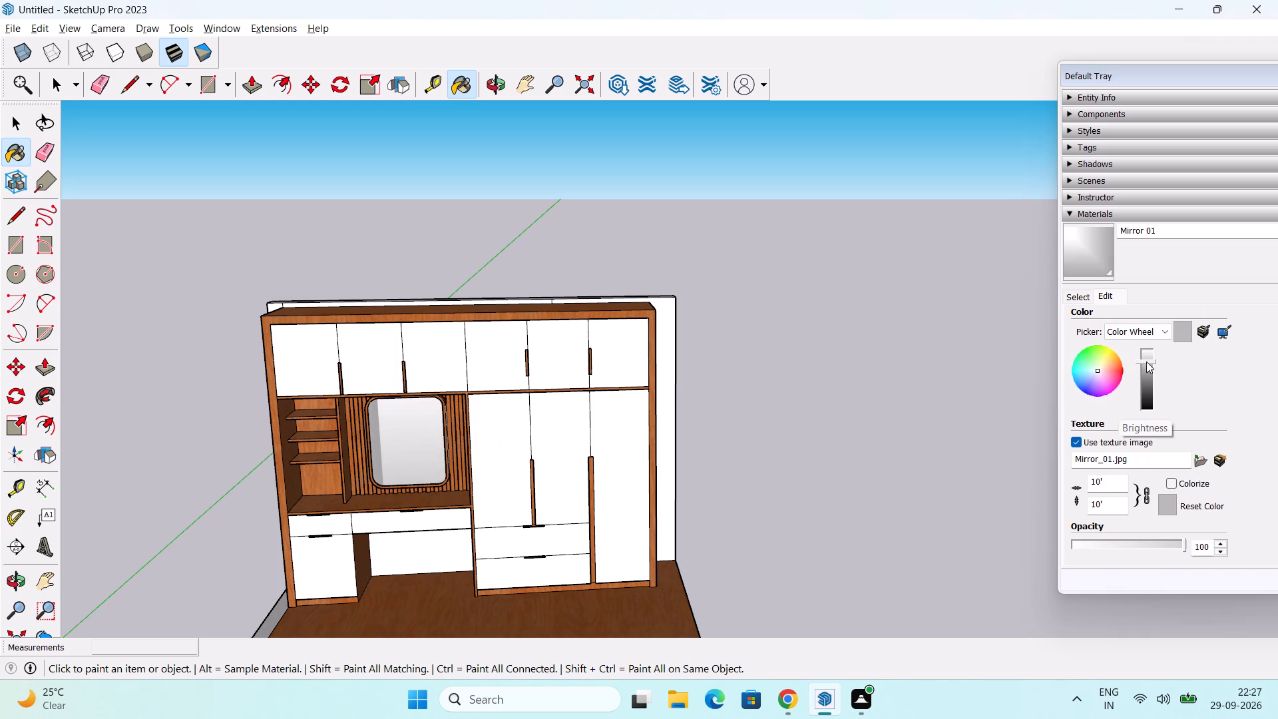
scroll(1146, 361, up, 9)
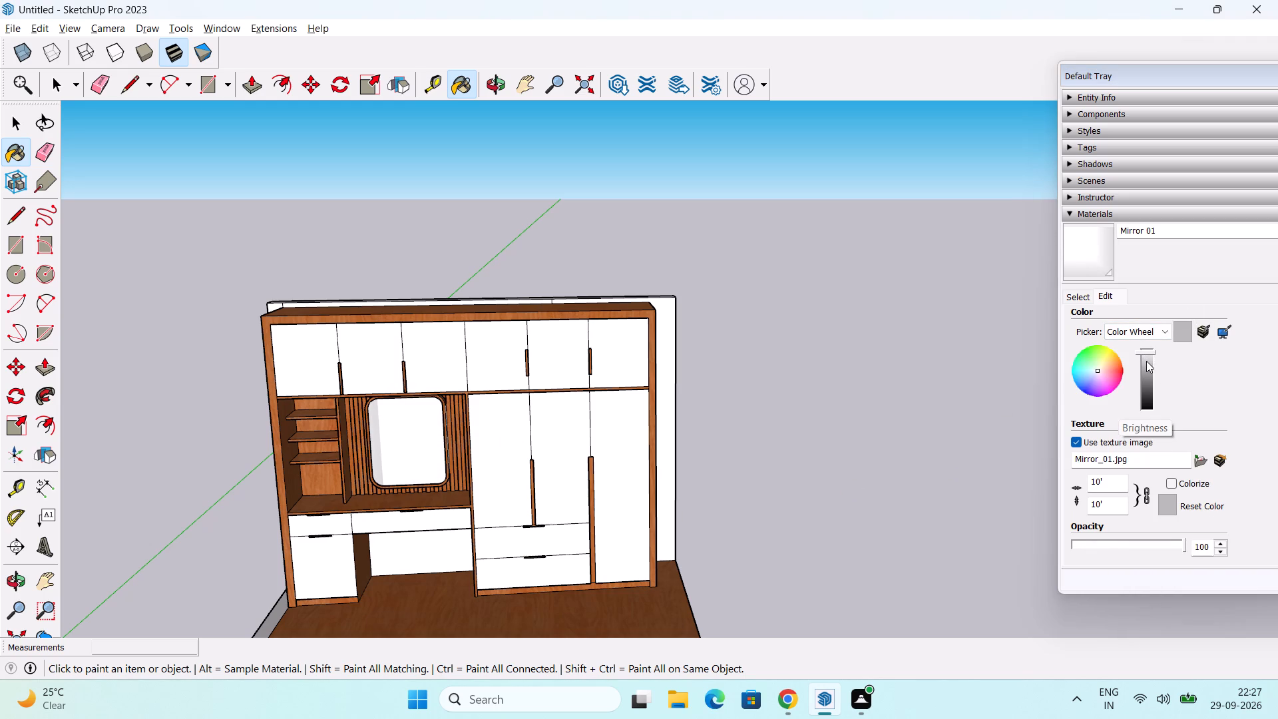
scroll(1146, 361, up, 7)
Set the Mirror 01 texture size to 20' and repaint the dressing table's mirror glass with it.
double_click(1106, 476)
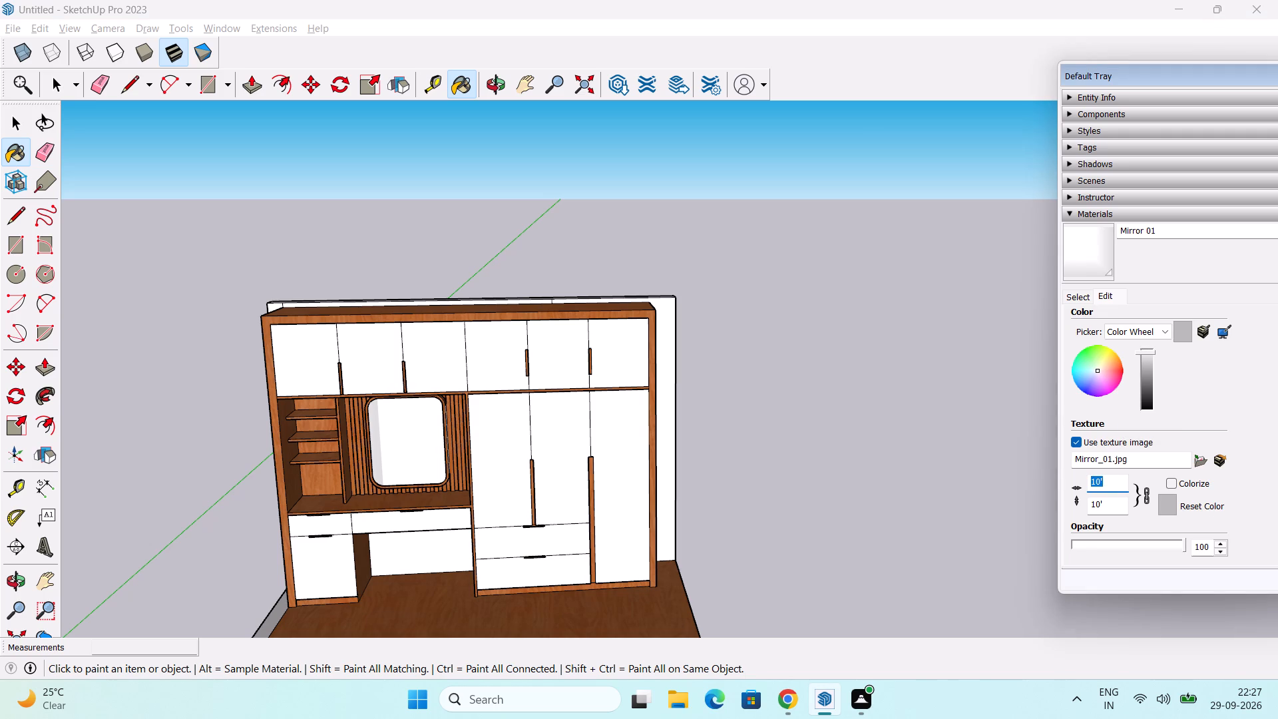
text(20)
key(apostrophe)
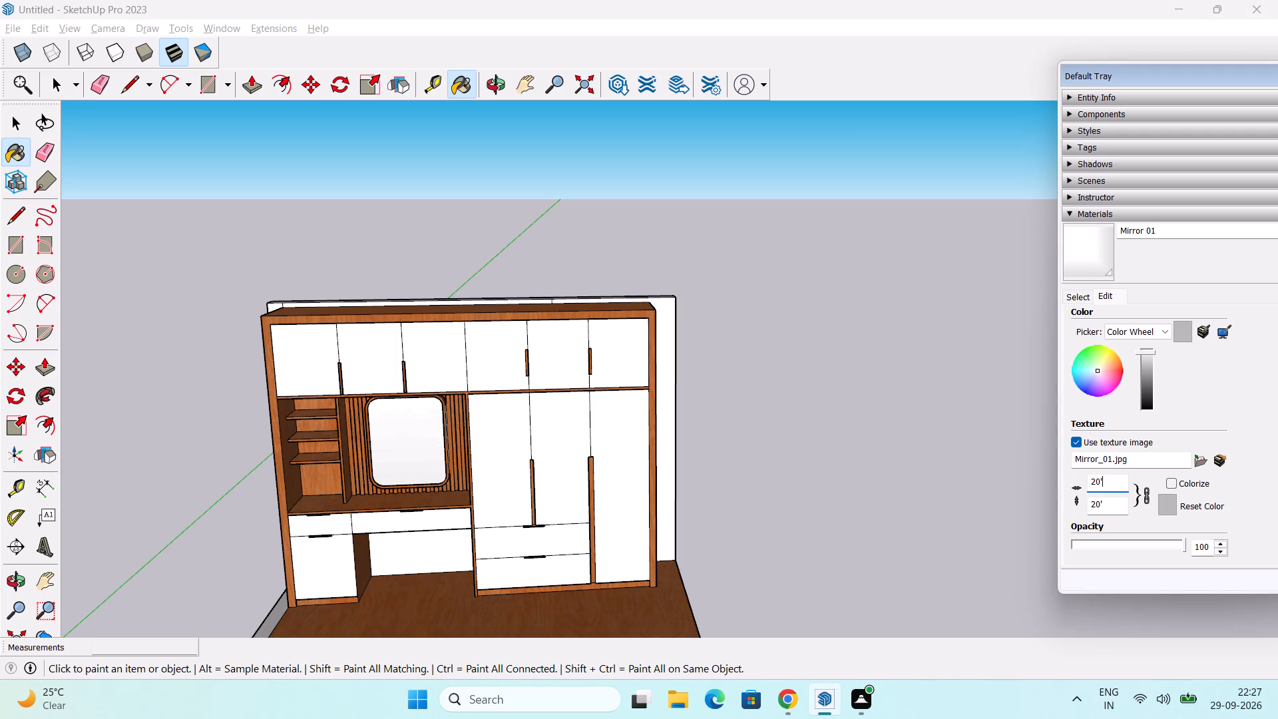
scroll(414, 461, up, 3)
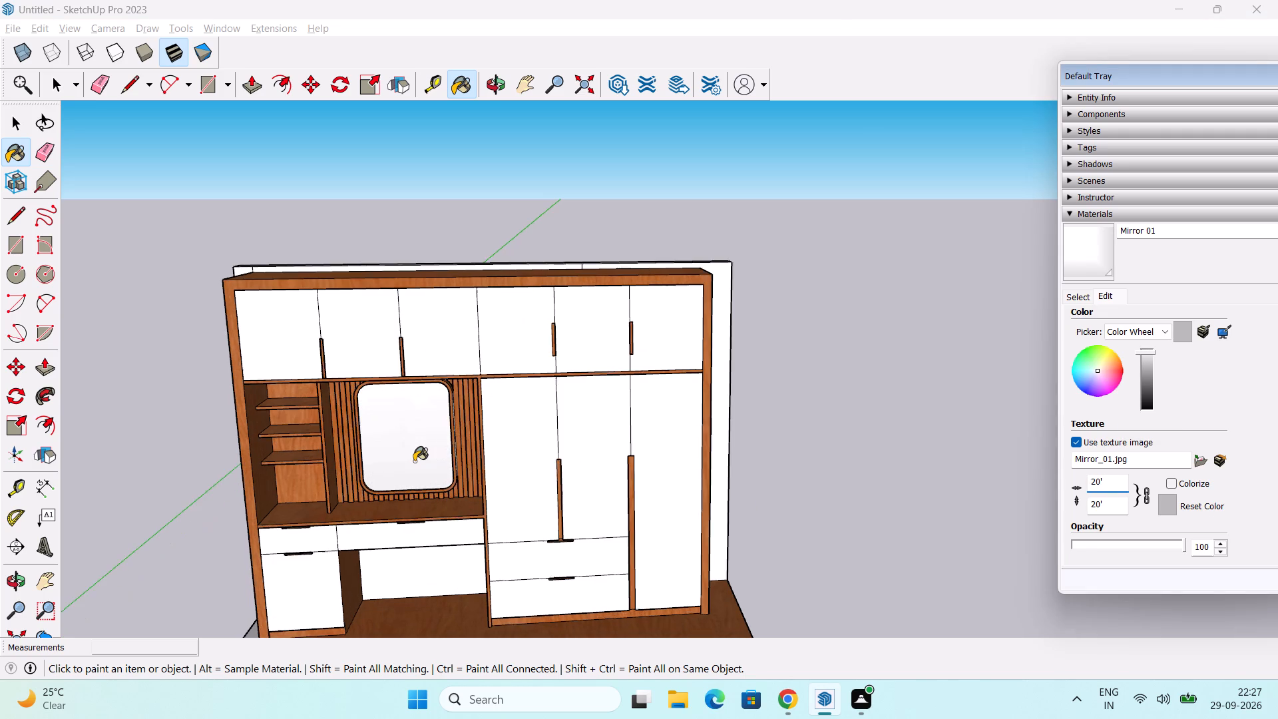
scroll(414, 461, up, 7)
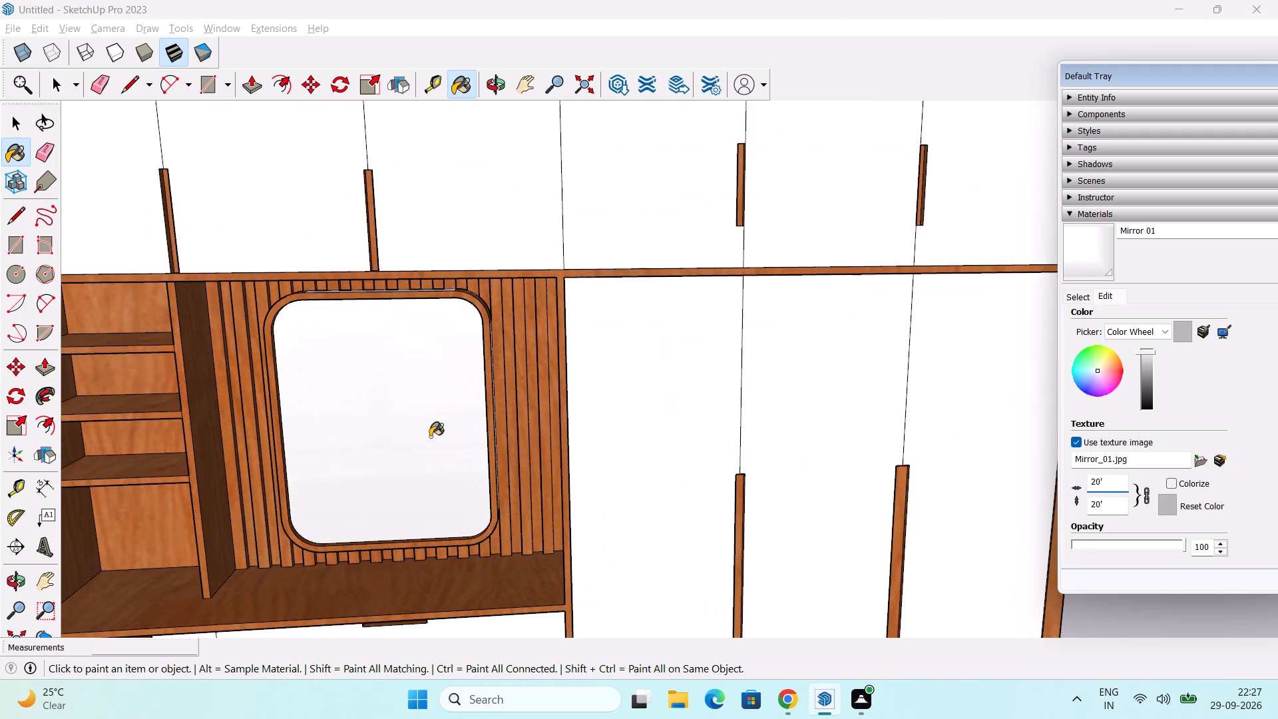
middle_drag(431, 437, 436, 427)
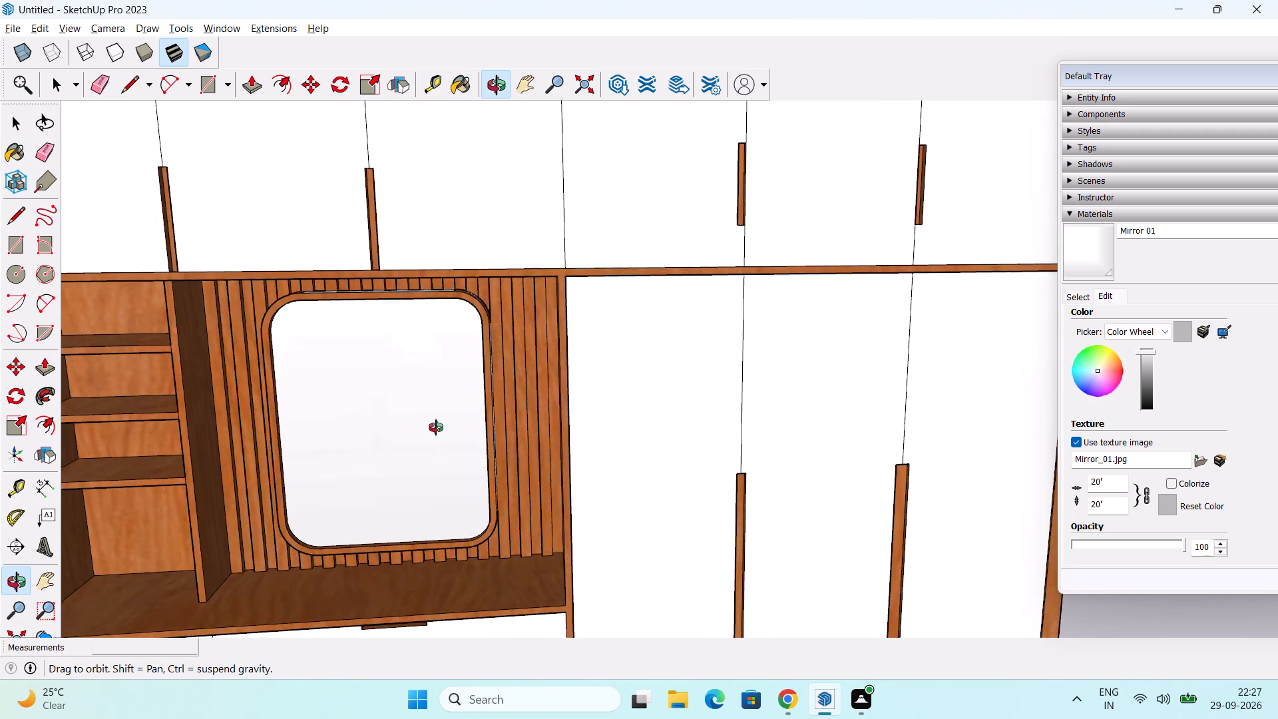
middle_drag(436, 427, 437, 422)
click(408, 455)
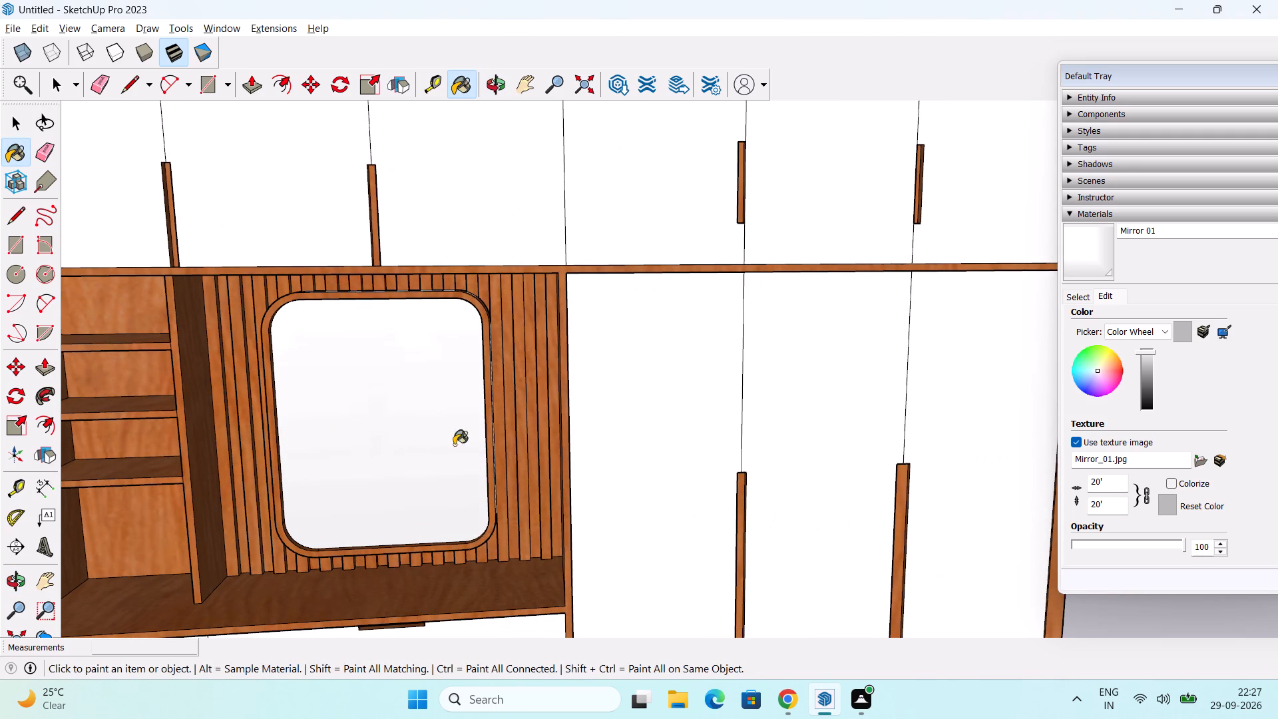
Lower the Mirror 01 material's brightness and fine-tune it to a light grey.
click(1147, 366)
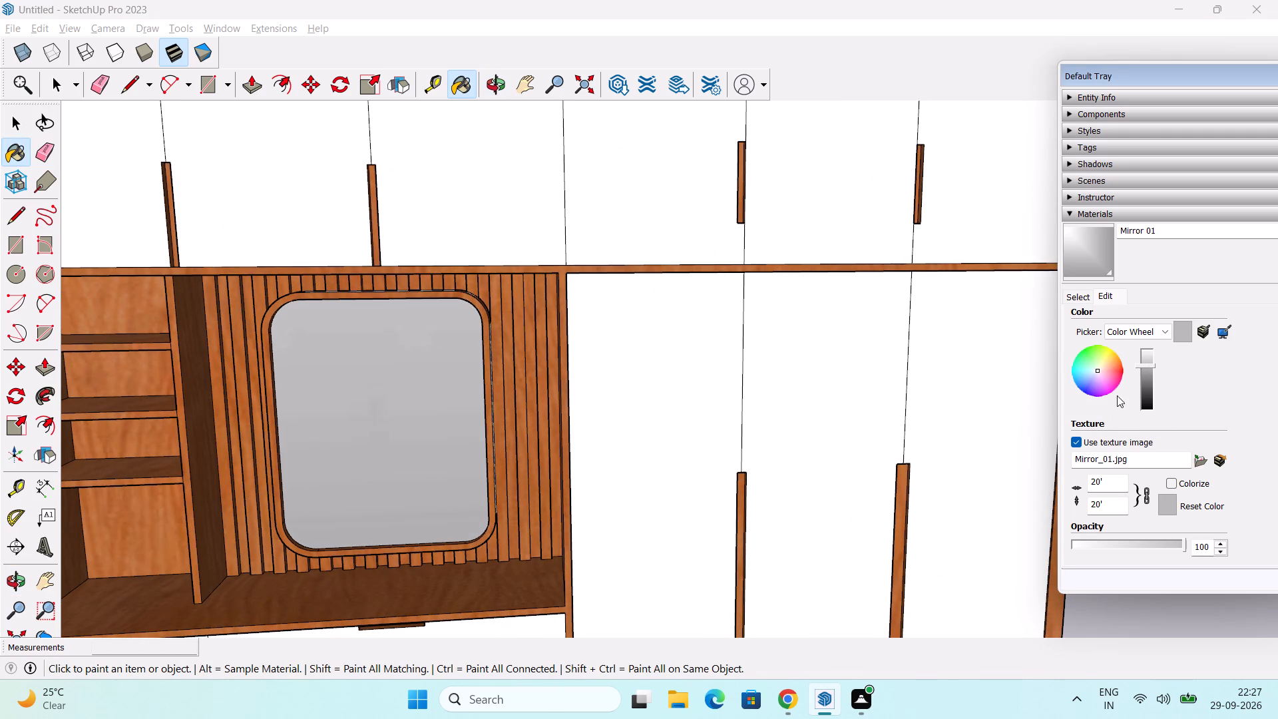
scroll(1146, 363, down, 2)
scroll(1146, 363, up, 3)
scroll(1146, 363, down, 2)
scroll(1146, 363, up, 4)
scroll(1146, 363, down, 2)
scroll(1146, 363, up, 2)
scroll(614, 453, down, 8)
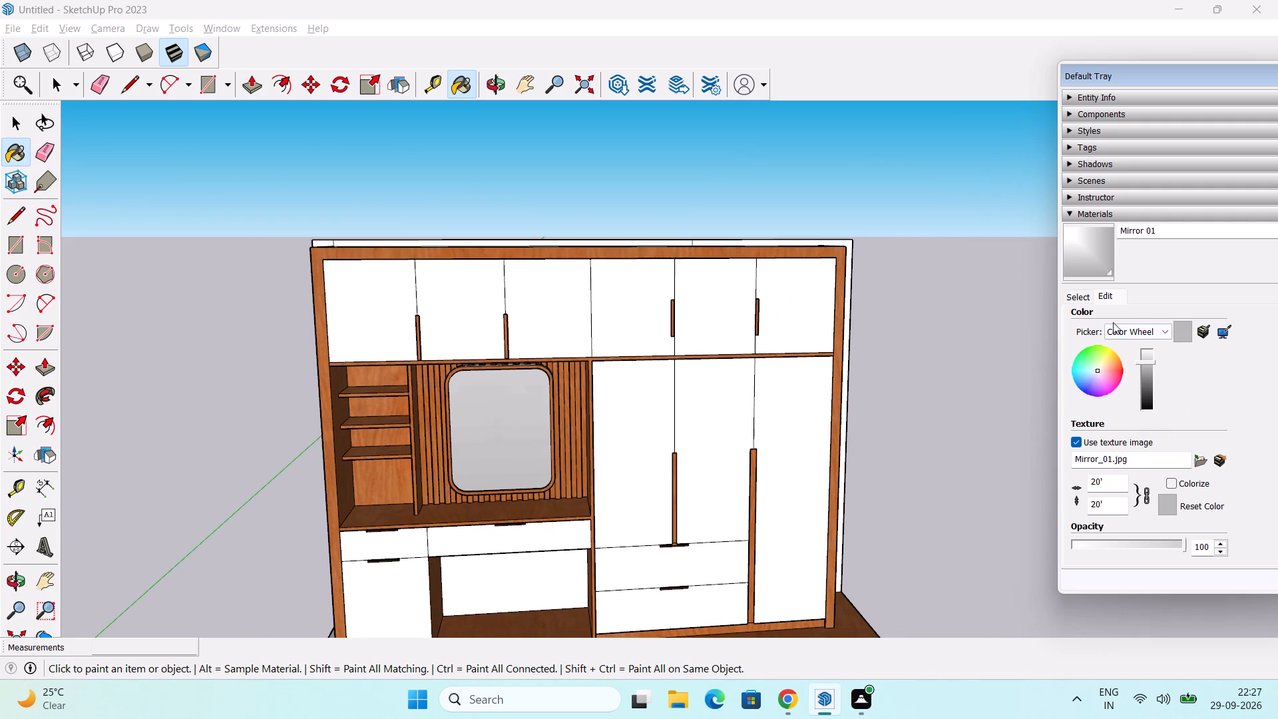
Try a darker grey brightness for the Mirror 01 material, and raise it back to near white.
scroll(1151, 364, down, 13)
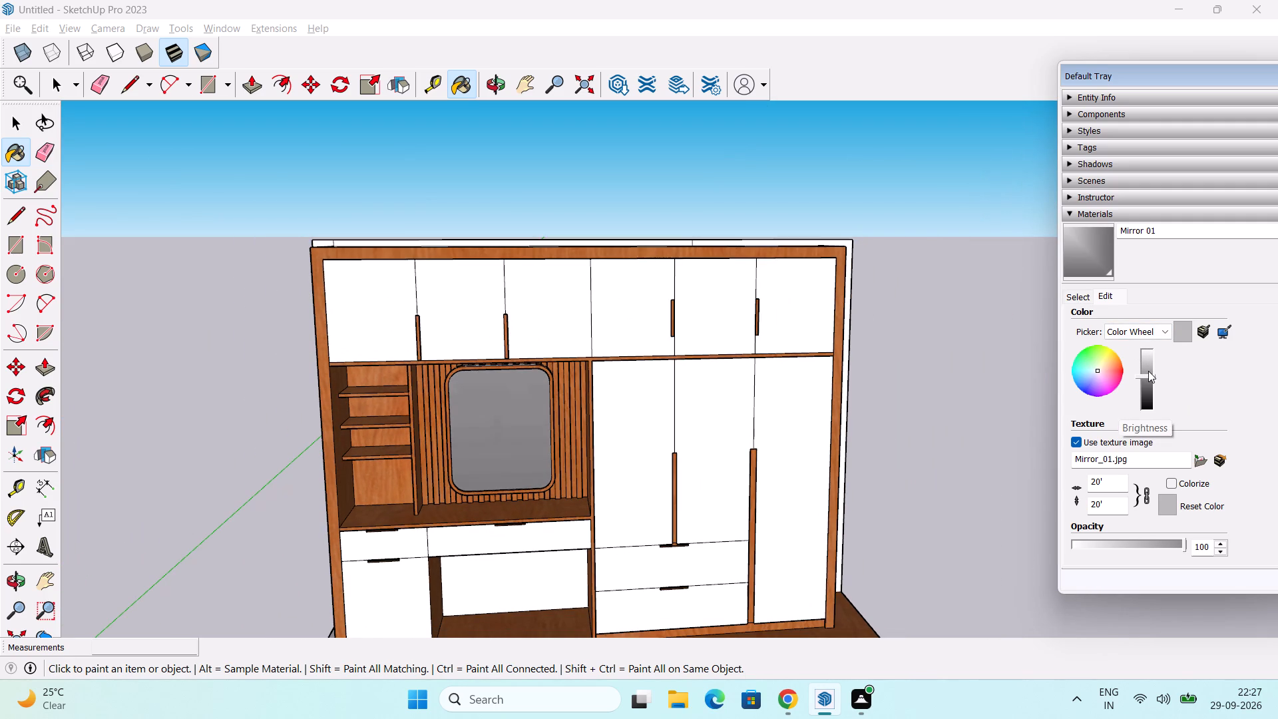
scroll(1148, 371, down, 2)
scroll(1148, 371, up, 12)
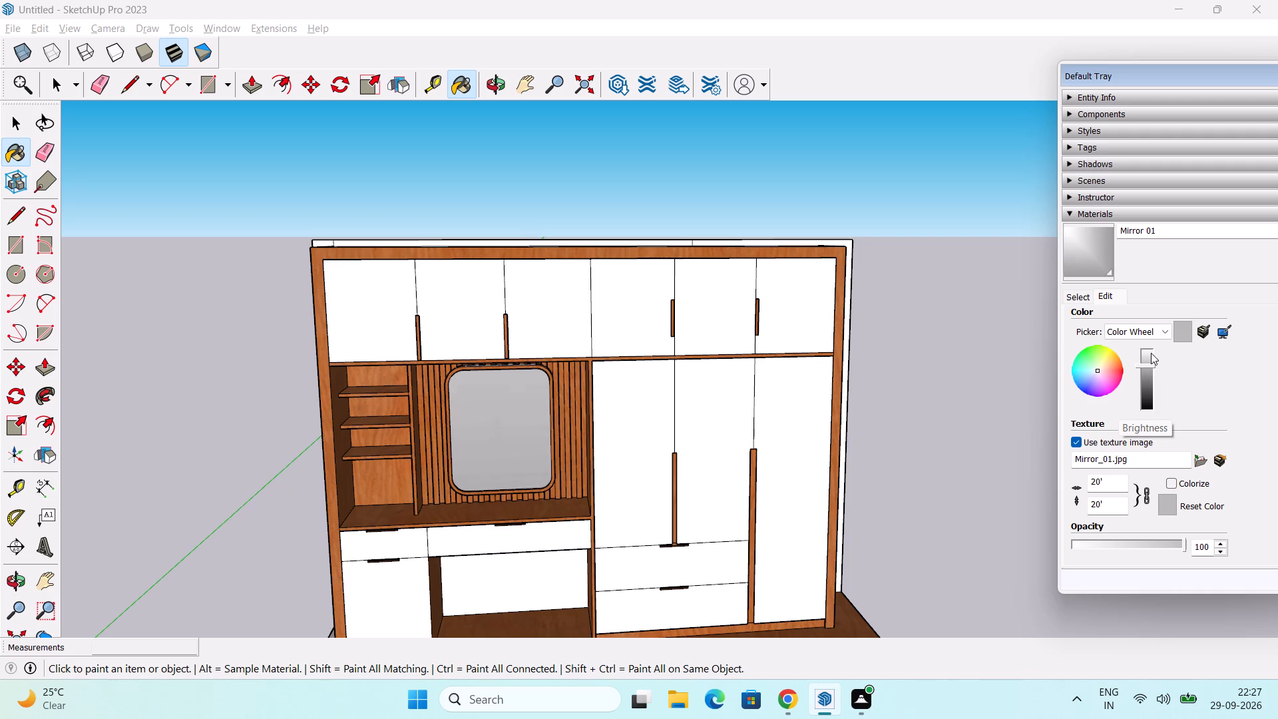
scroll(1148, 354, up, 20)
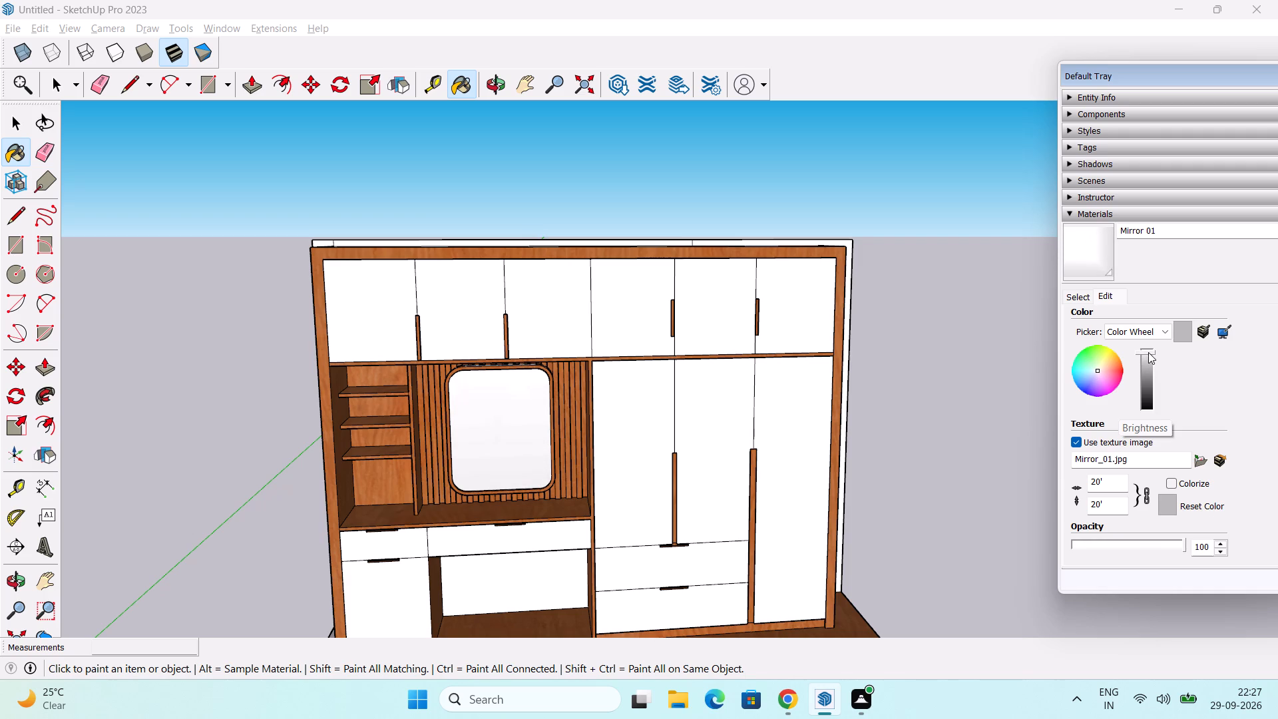
Check the mirror glass from several angles and reduce the Mirror 01 brightness slightly to a light grey.
middle_drag(534, 415, 264, 410)
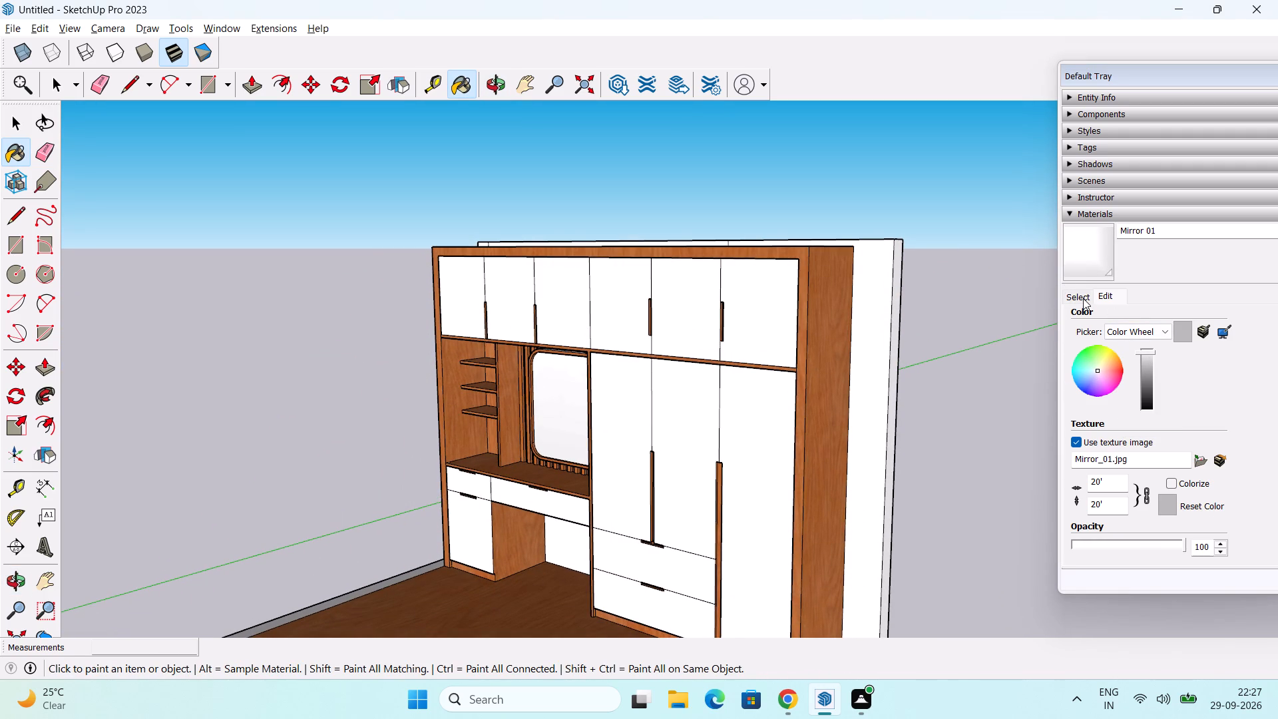
middle_drag(572, 457, 616, 198)
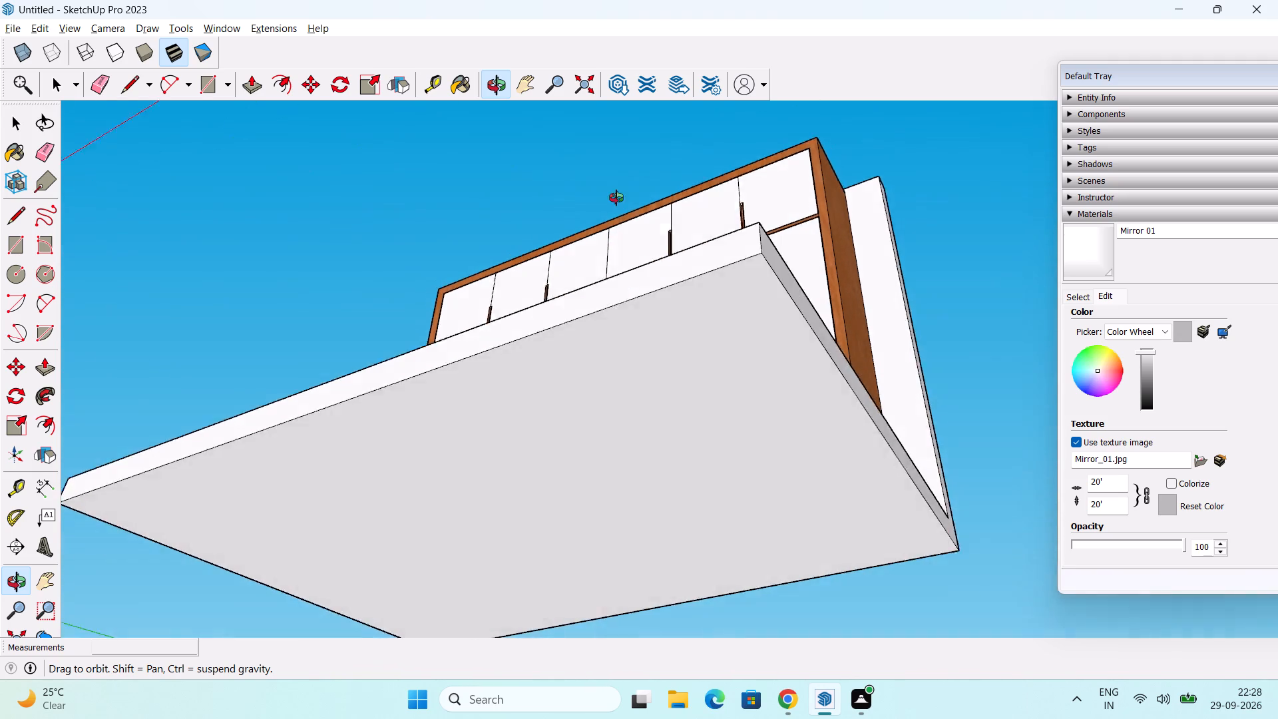
middle_drag(616, 198, 522, 344)
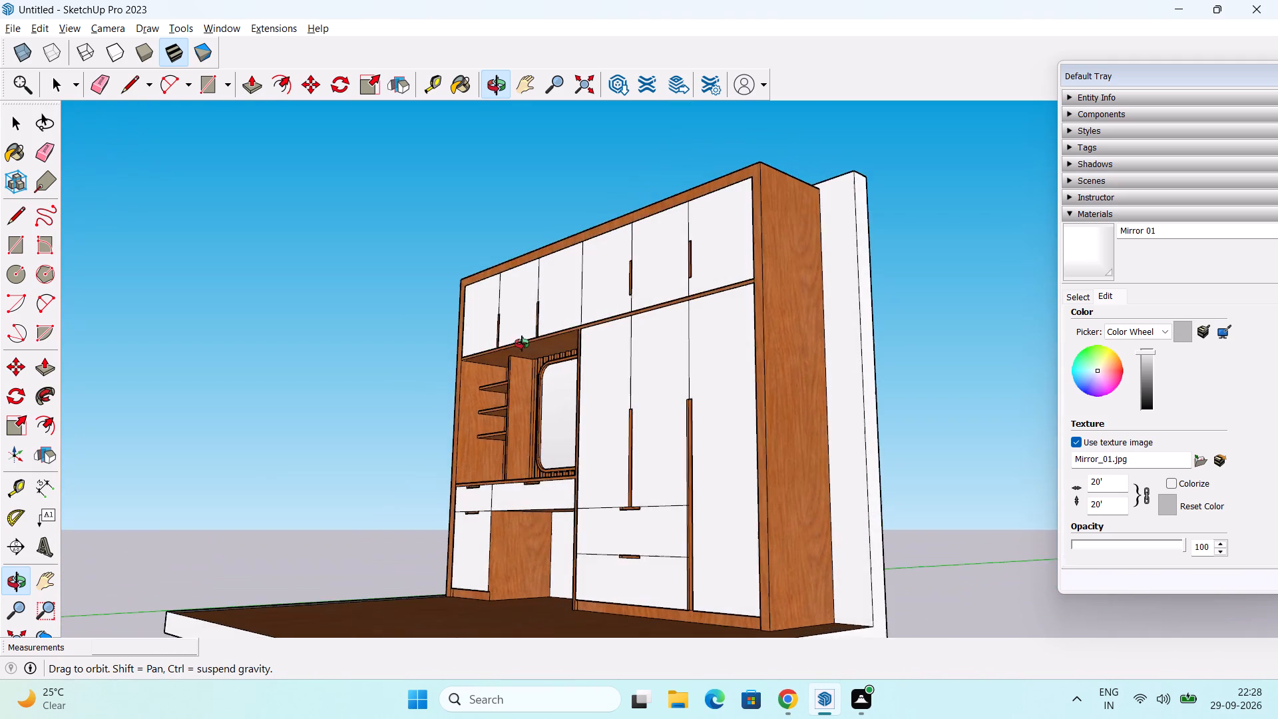
middle_drag(522, 344, 610, 487)
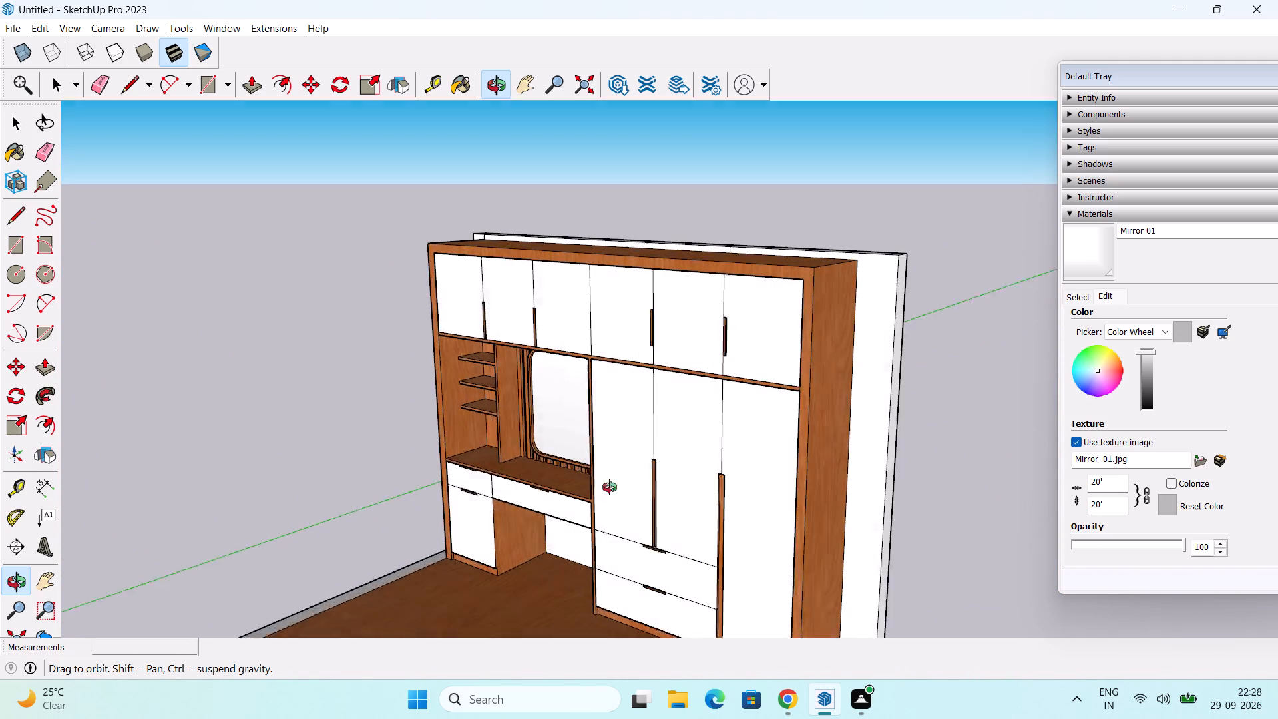
middle_drag(610, 487, 630, 493)
scroll(1183, 513, down, 1)
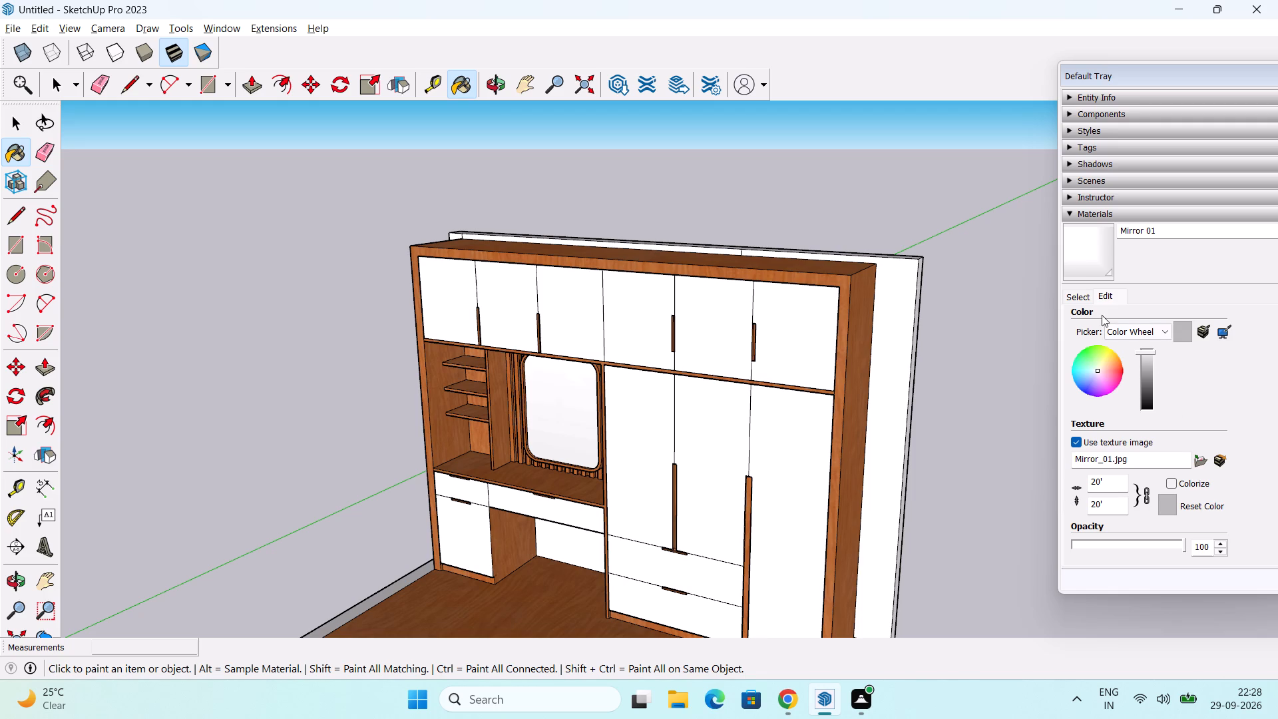
click(1146, 363)
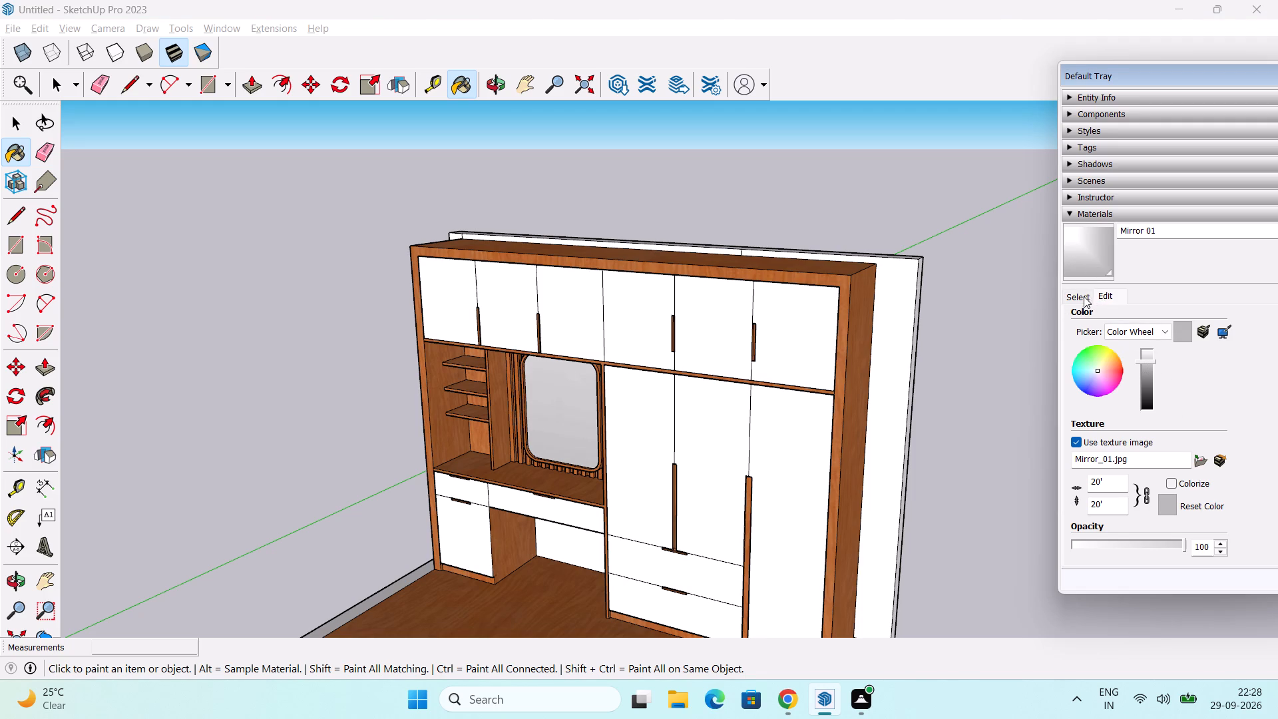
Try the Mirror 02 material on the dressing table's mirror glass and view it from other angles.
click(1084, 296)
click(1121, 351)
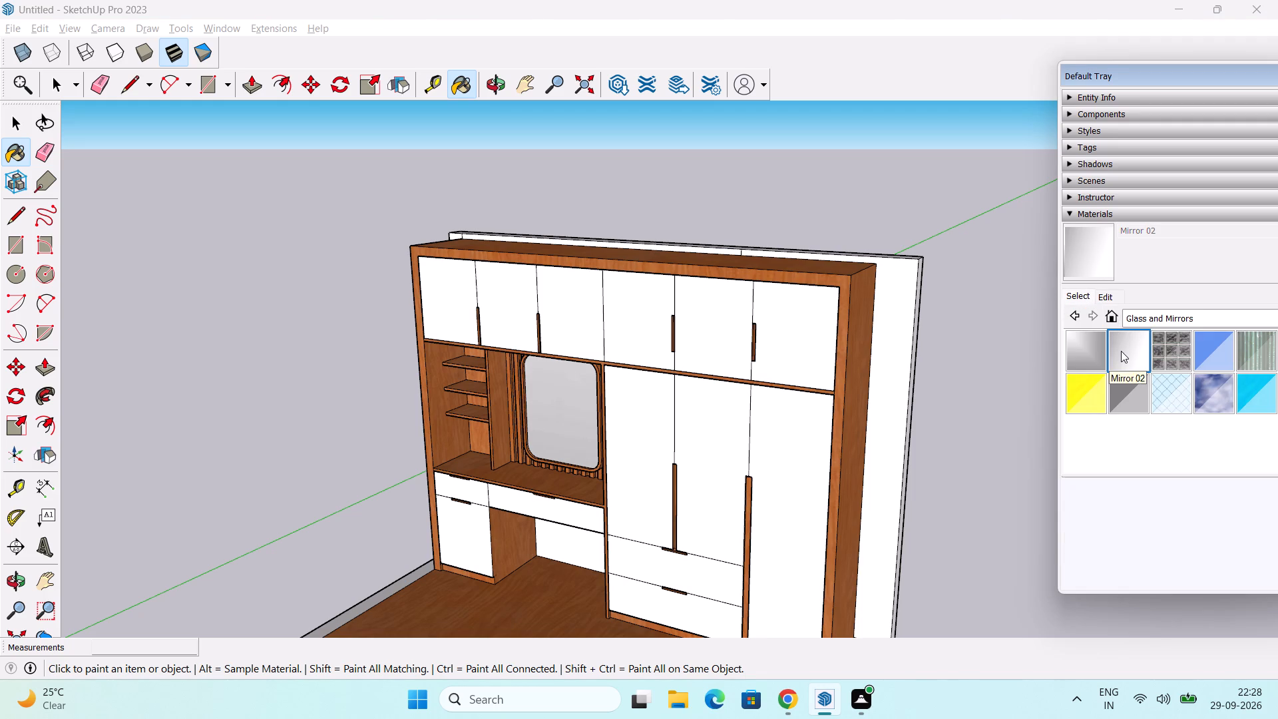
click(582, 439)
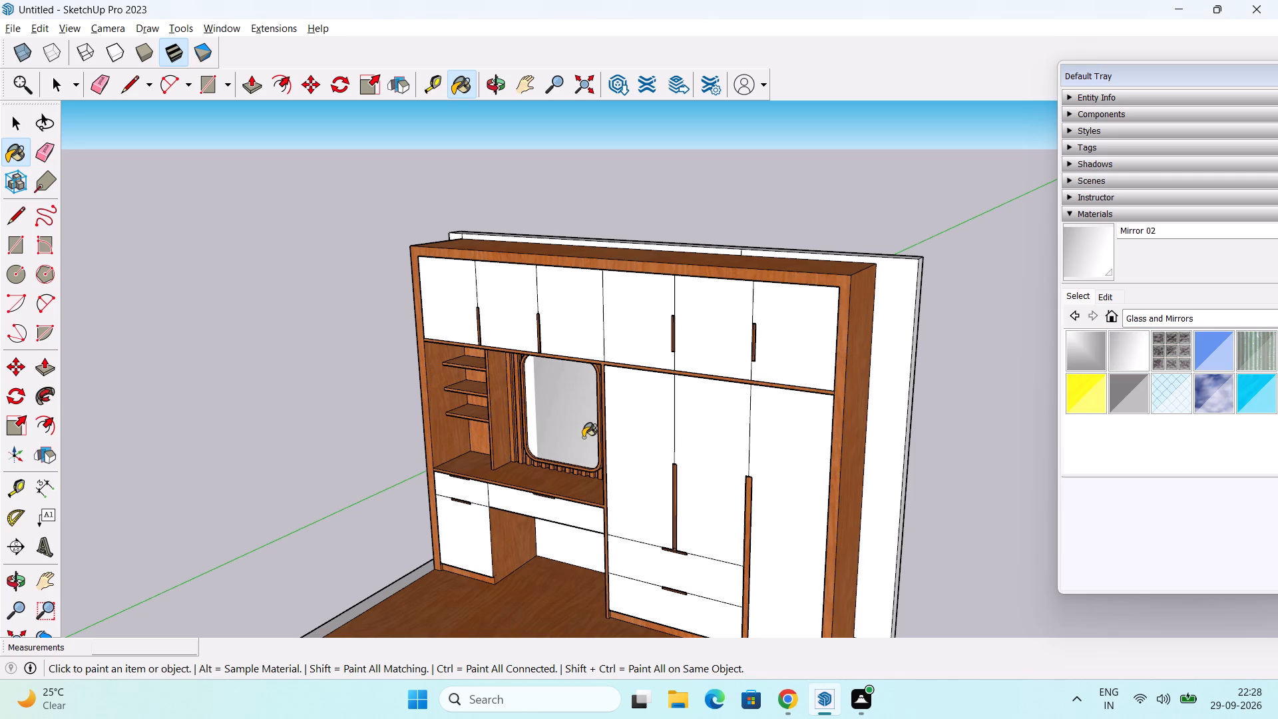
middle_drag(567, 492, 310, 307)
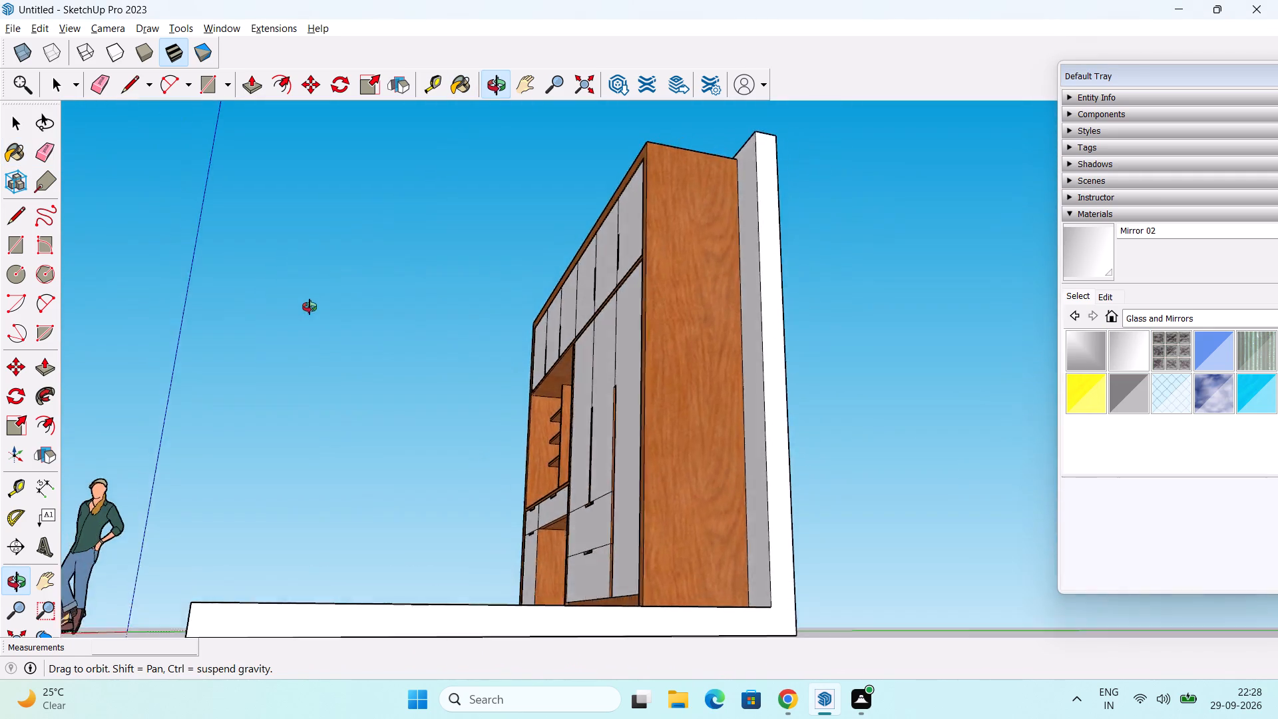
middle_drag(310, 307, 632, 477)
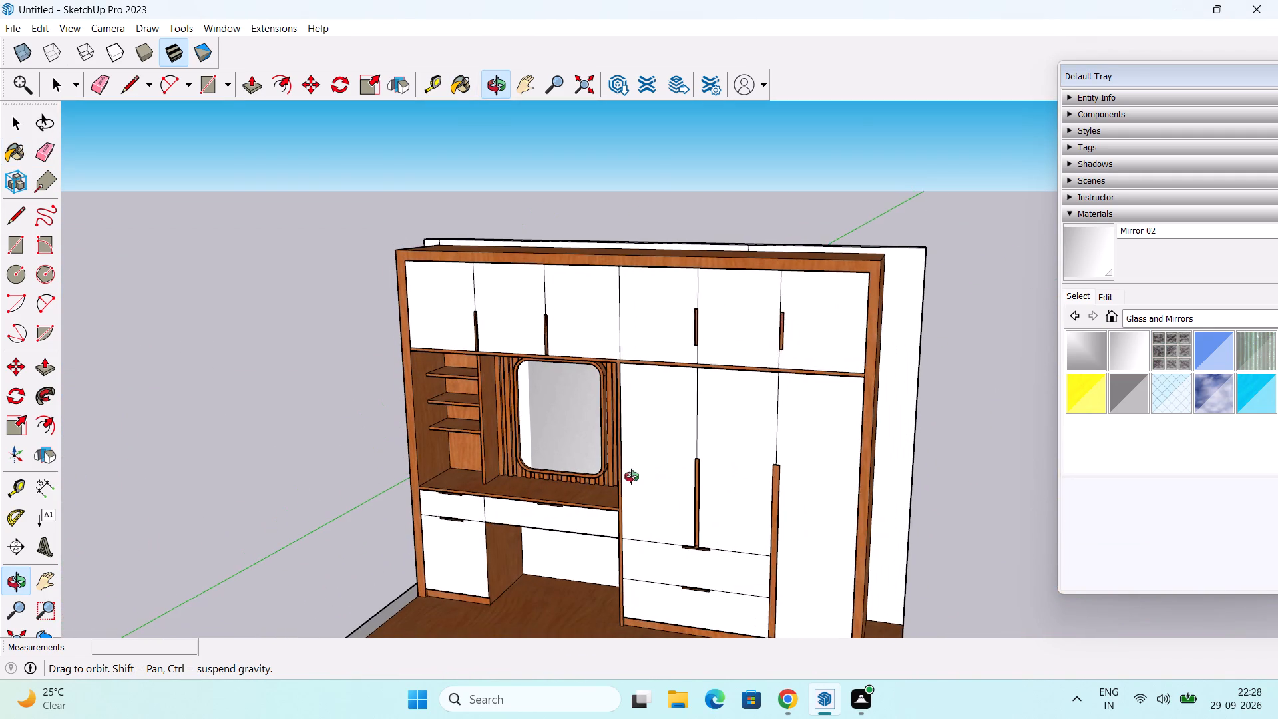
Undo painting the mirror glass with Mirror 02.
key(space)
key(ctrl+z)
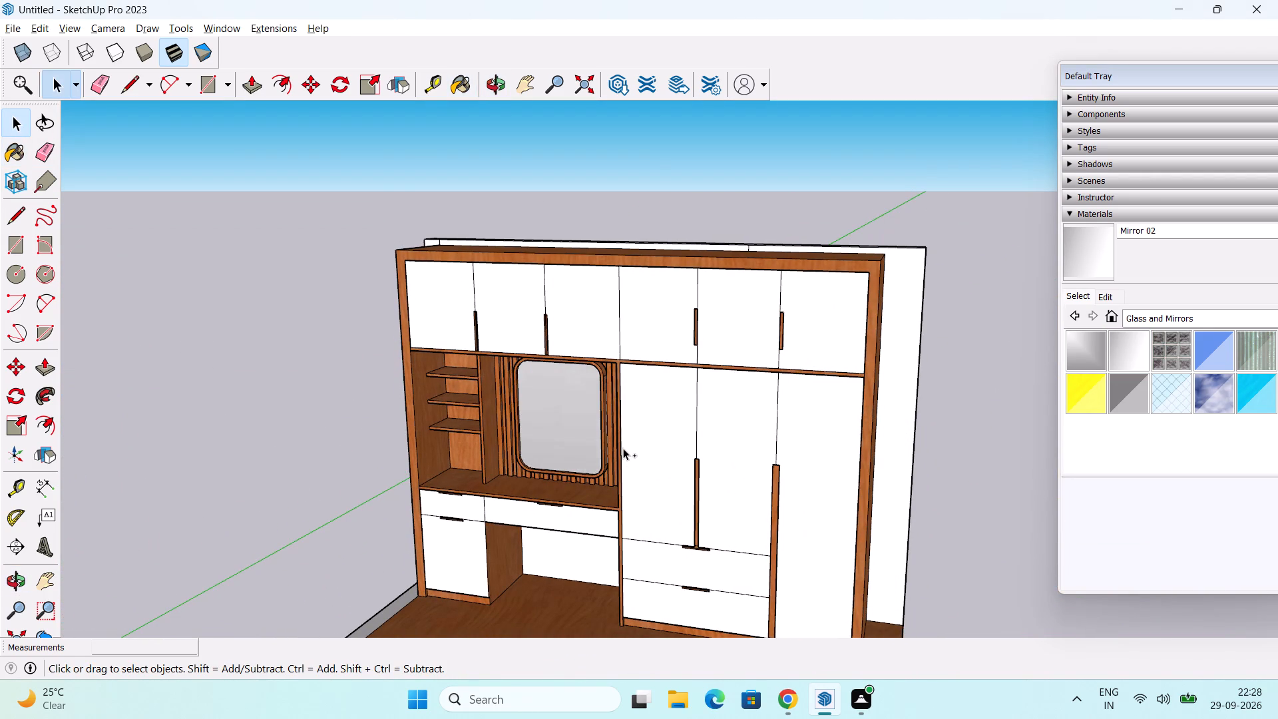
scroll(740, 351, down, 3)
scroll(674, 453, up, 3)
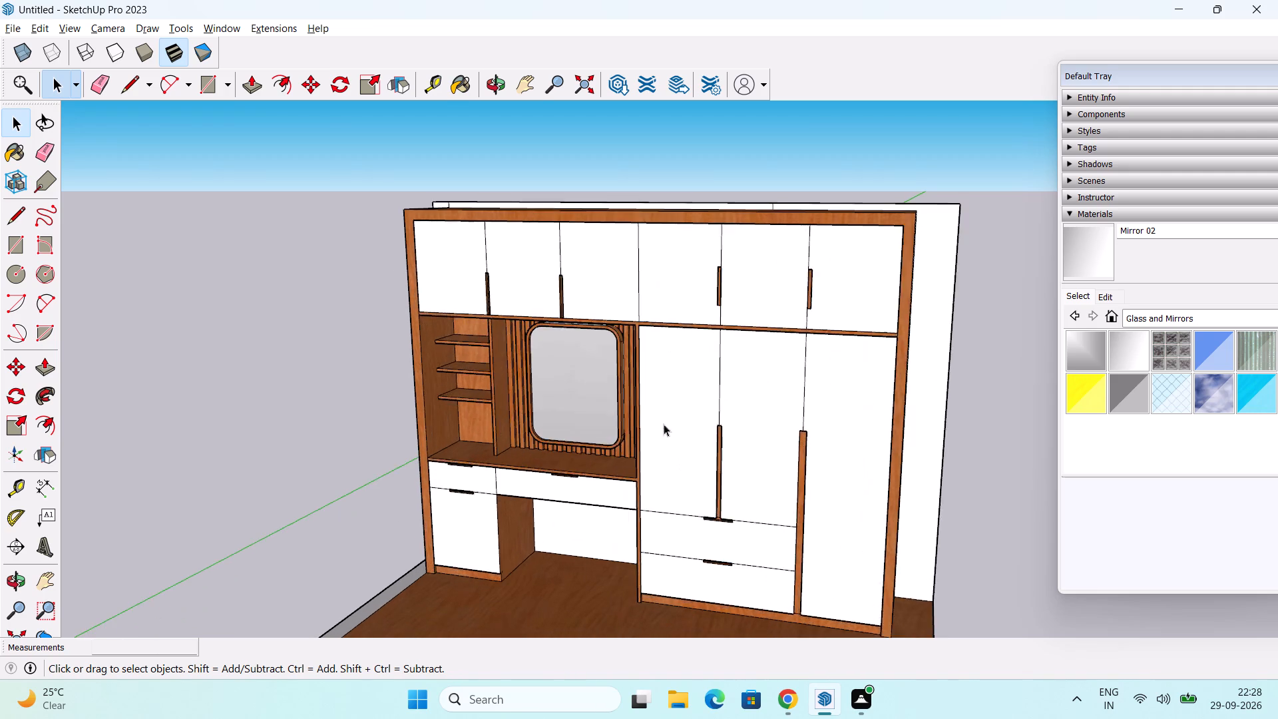
Examine the dressing table's mirror frame and the fluted panel beside it up close and from other angles.
scroll(664, 424, up, 7)
scroll(592, 359, up, 4)
scroll(609, 288, up, 6)
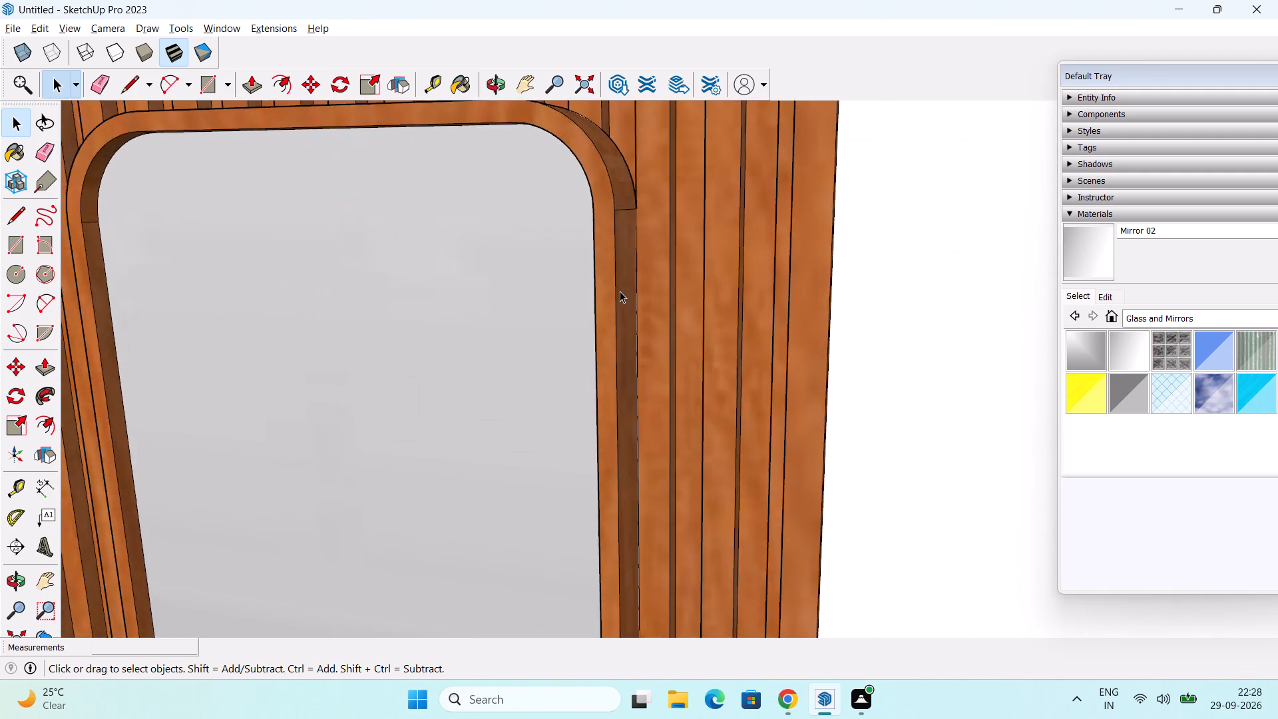
scroll(620, 291, up, 11)
scroll(636, 302, up, 10)
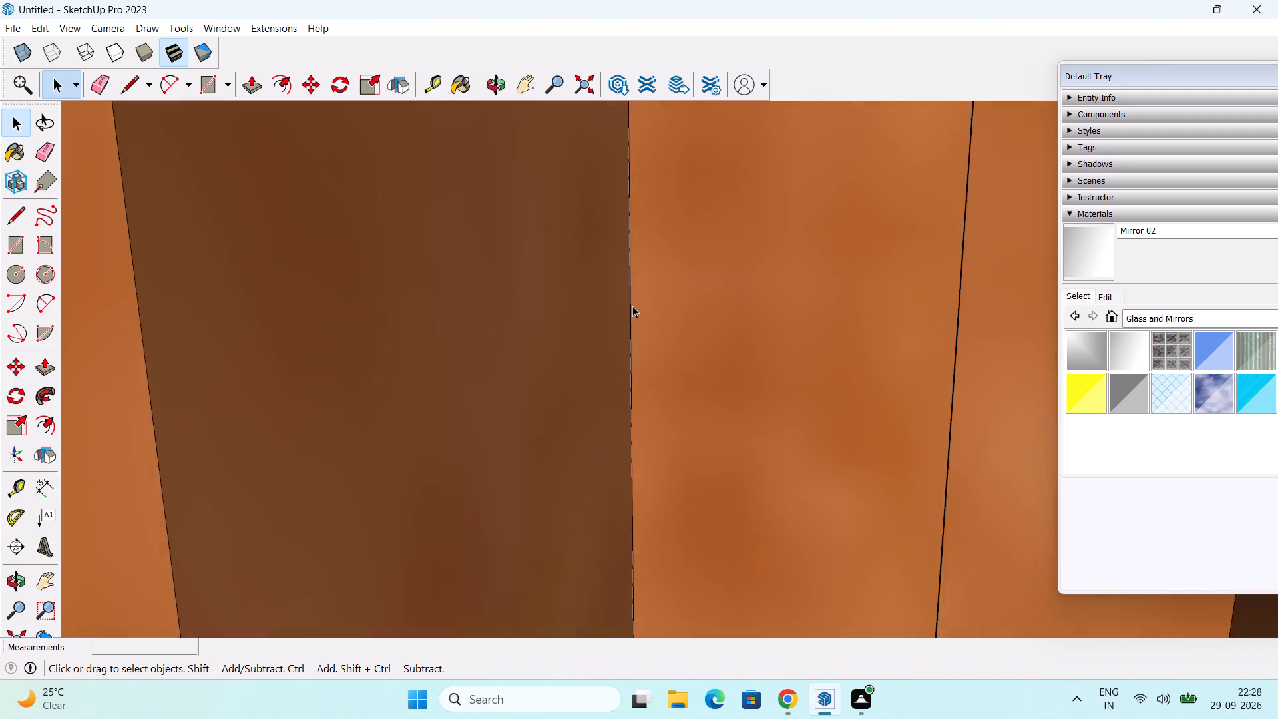
scroll(632, 306, up, 5)
scroll(632, 304, down, 12)
scroll(639, 322, down, 9)
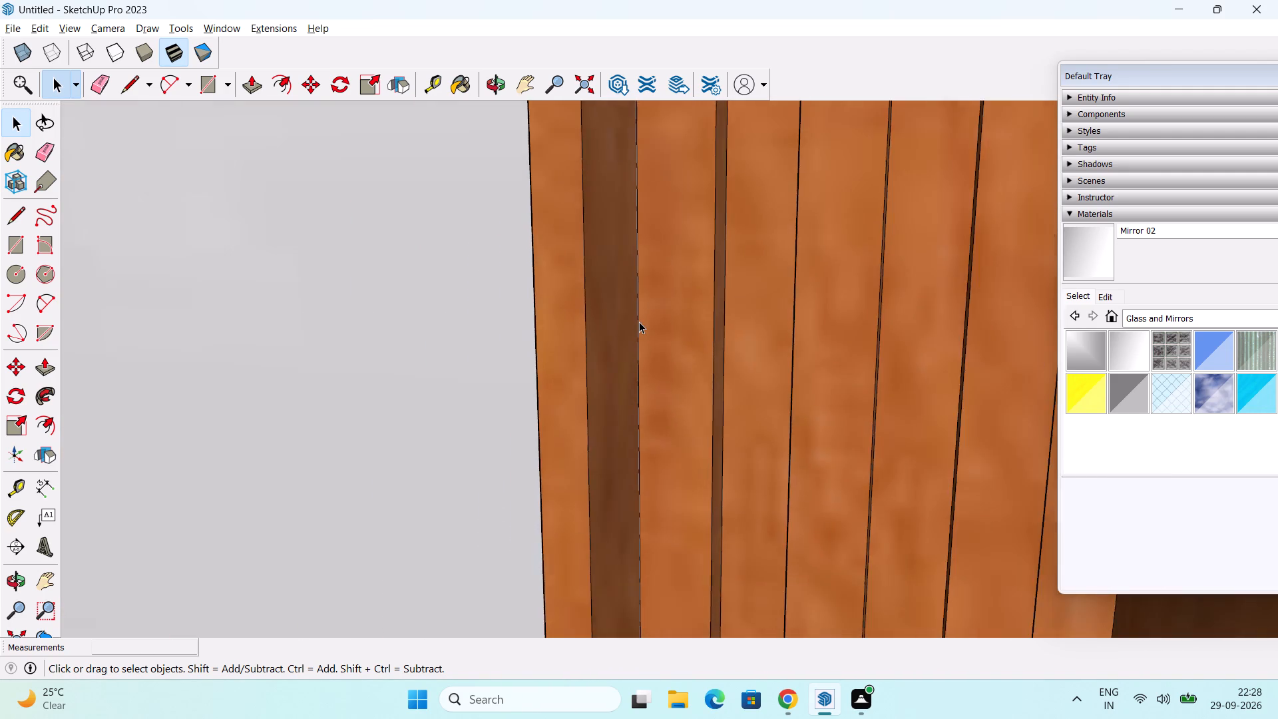
scroll(646, 305, down, 11)
middle_drag(605, 280, 636, 348)
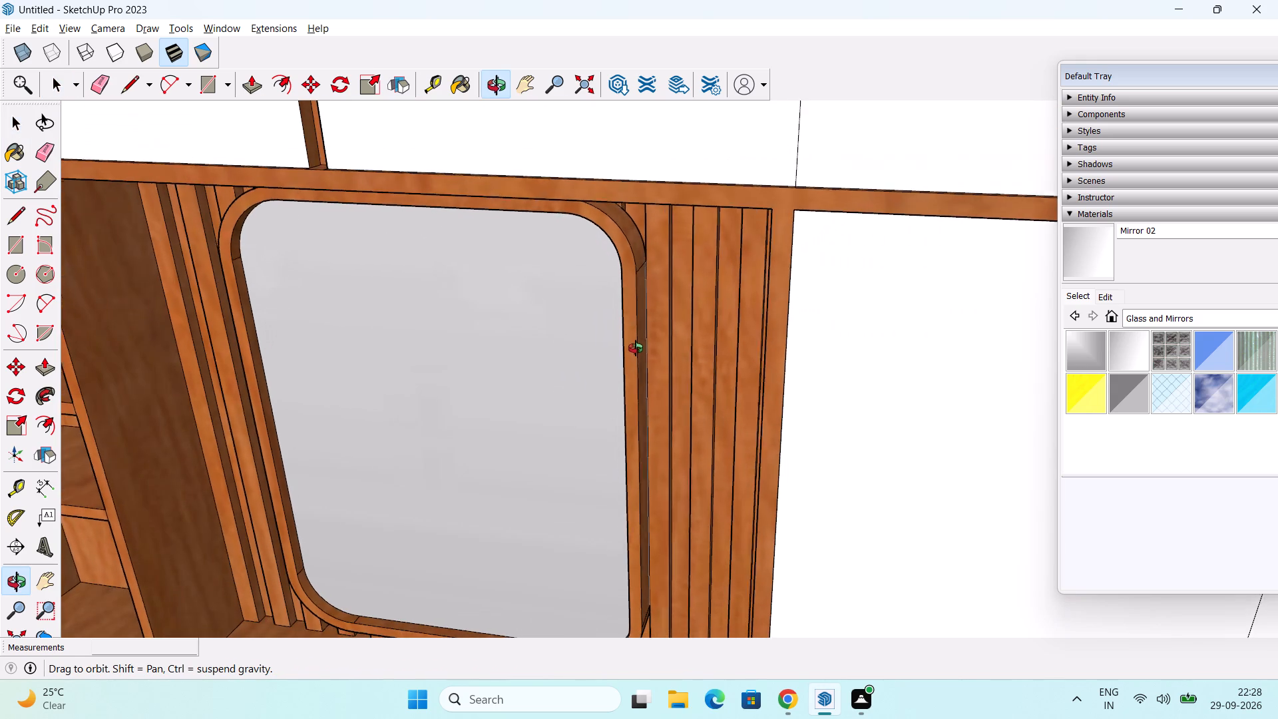
middle_drag(636, 348, 637, 343)
scroll(614, 264, up, 3)
scroll(614, 263, down, 6)
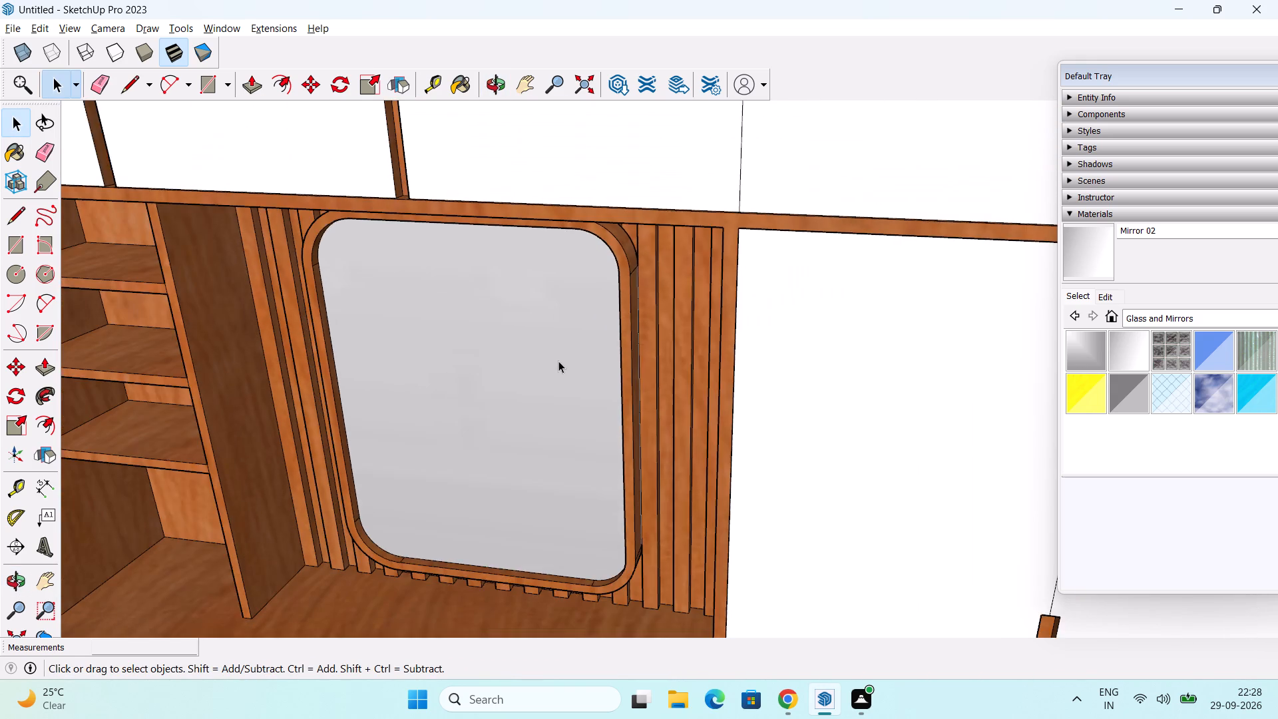
scroll(558, 362, down, 3)
middle_drag(561, 363, 604, 186)
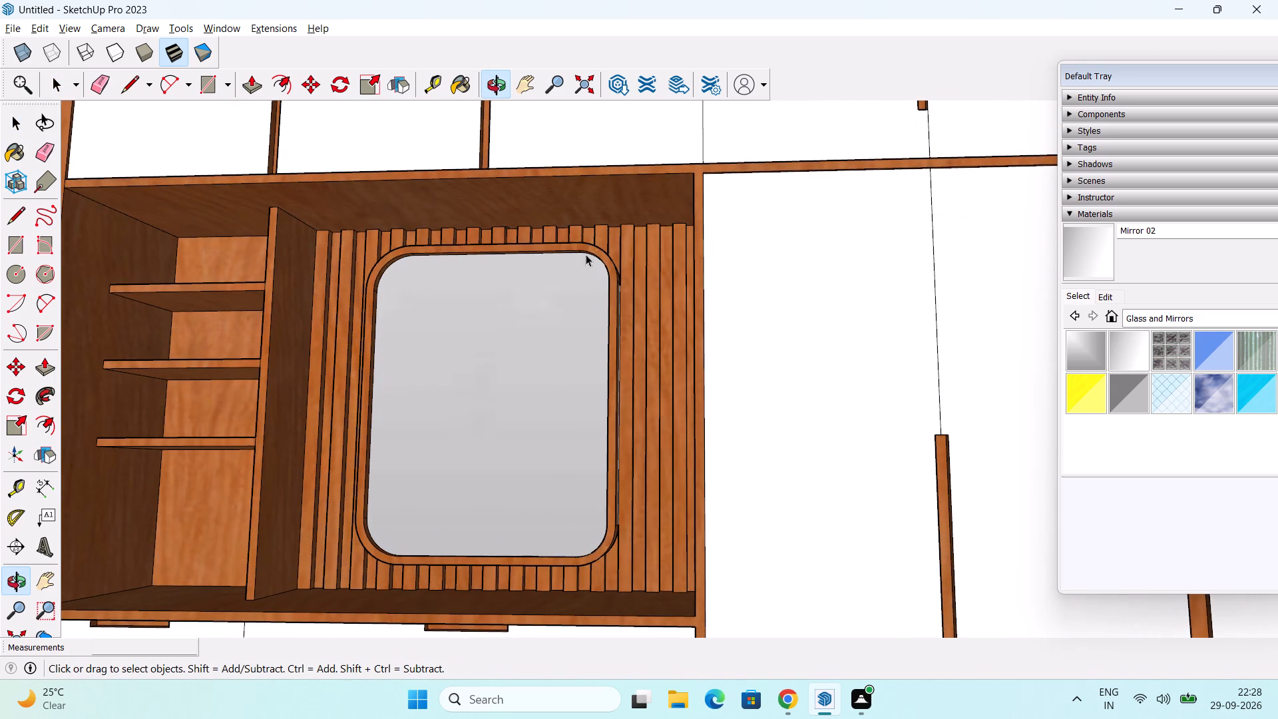
scroll(575, 266, down, 9)
scroll(445, 268, down, 3)
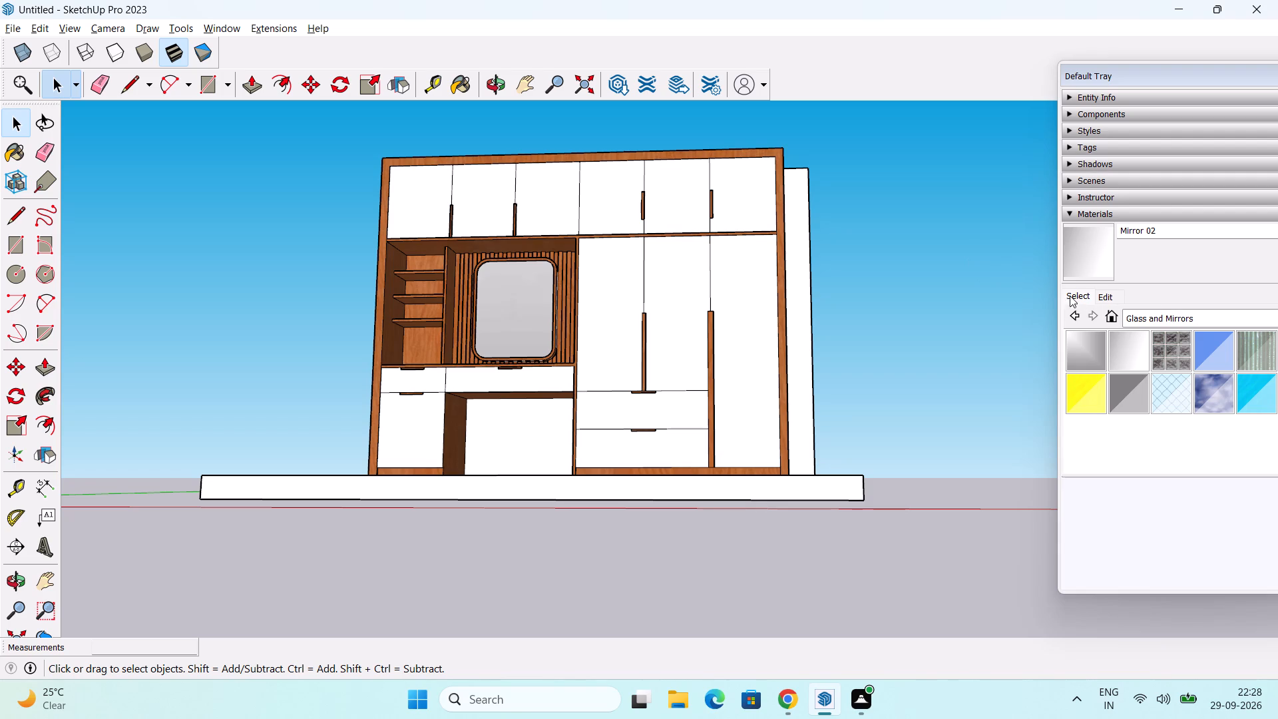
Switch the material library to the Colors-Named collection and browse it for a light door colour.
click(1152, 318)
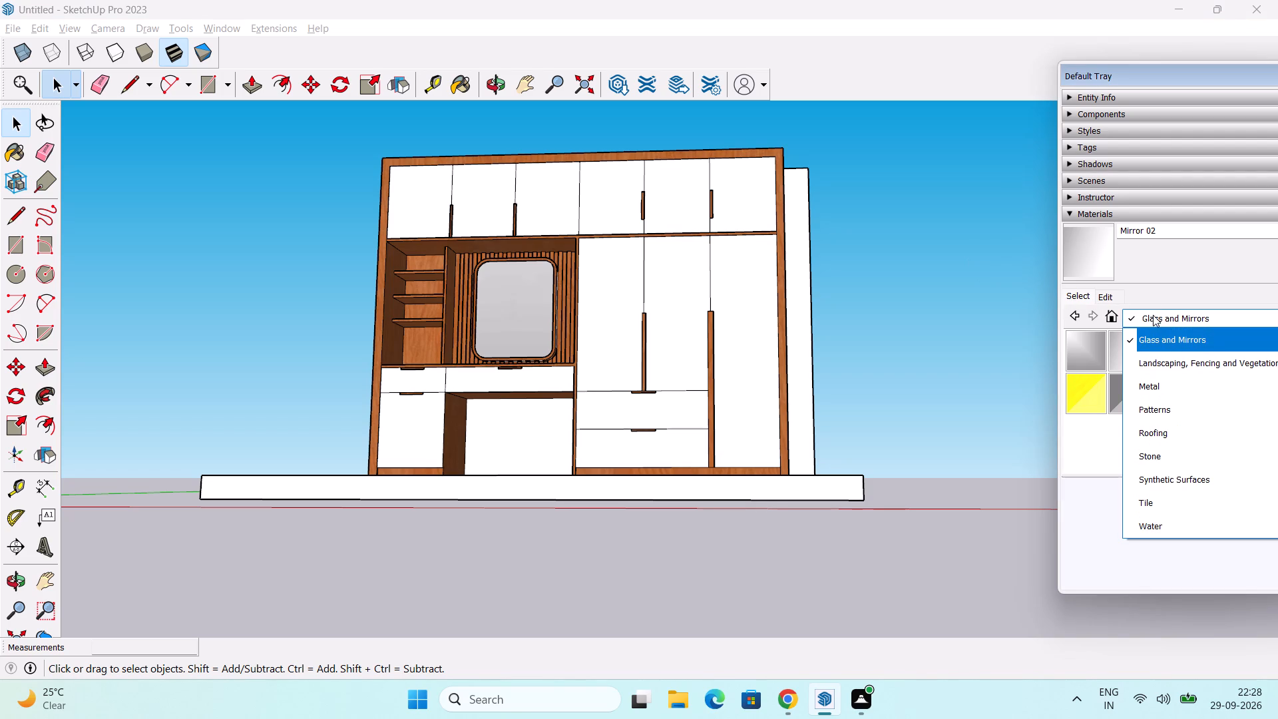
scroll(1230, 379, up, 1)
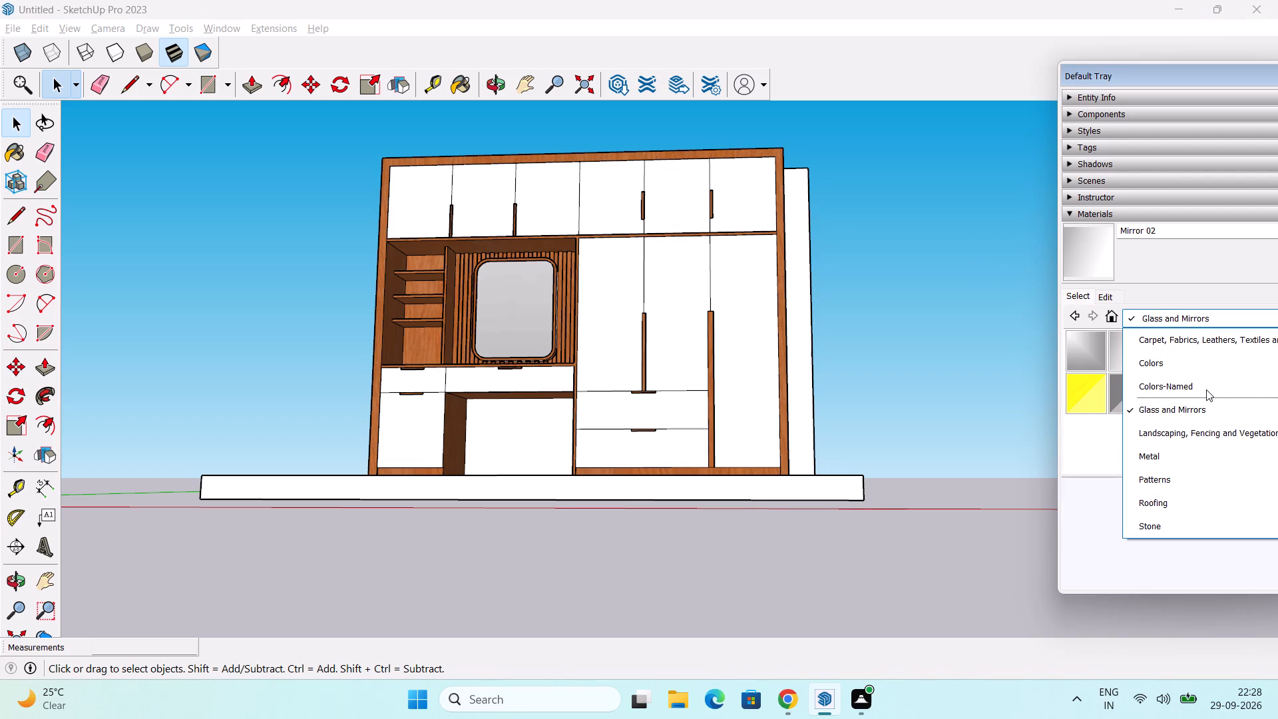
click(1206, 387)
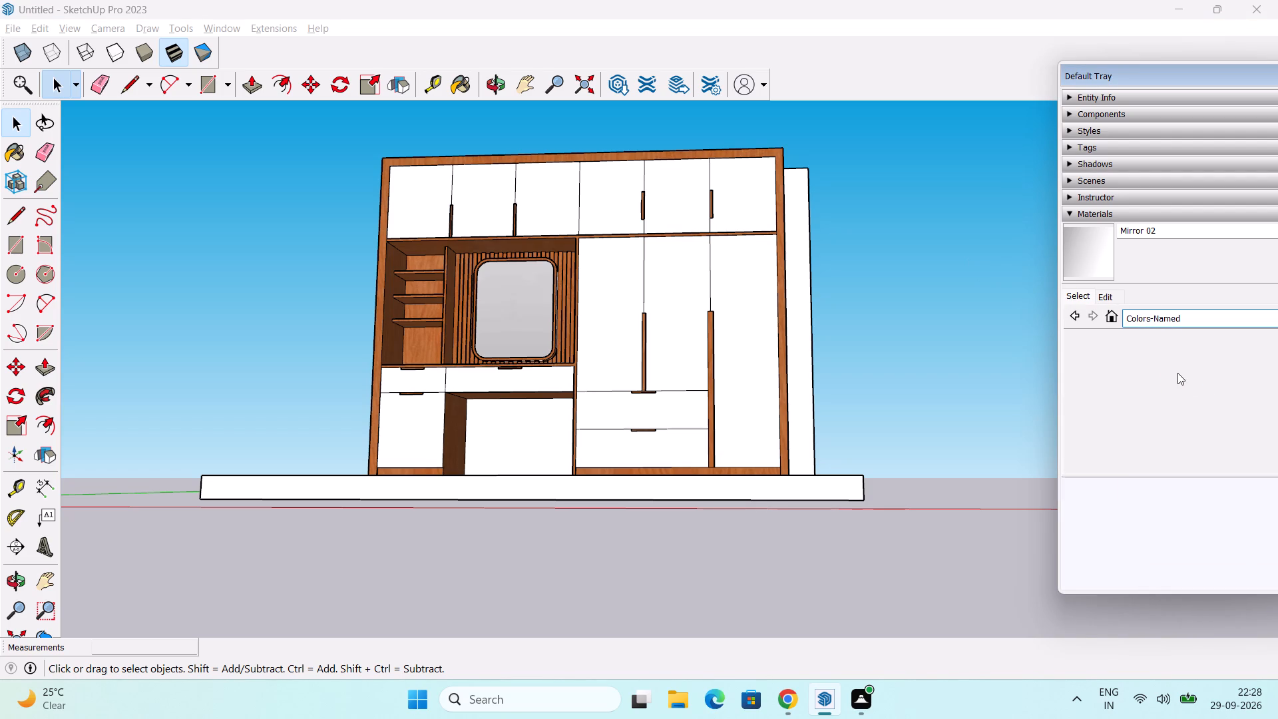
scroll(1193, 381, down, 6)
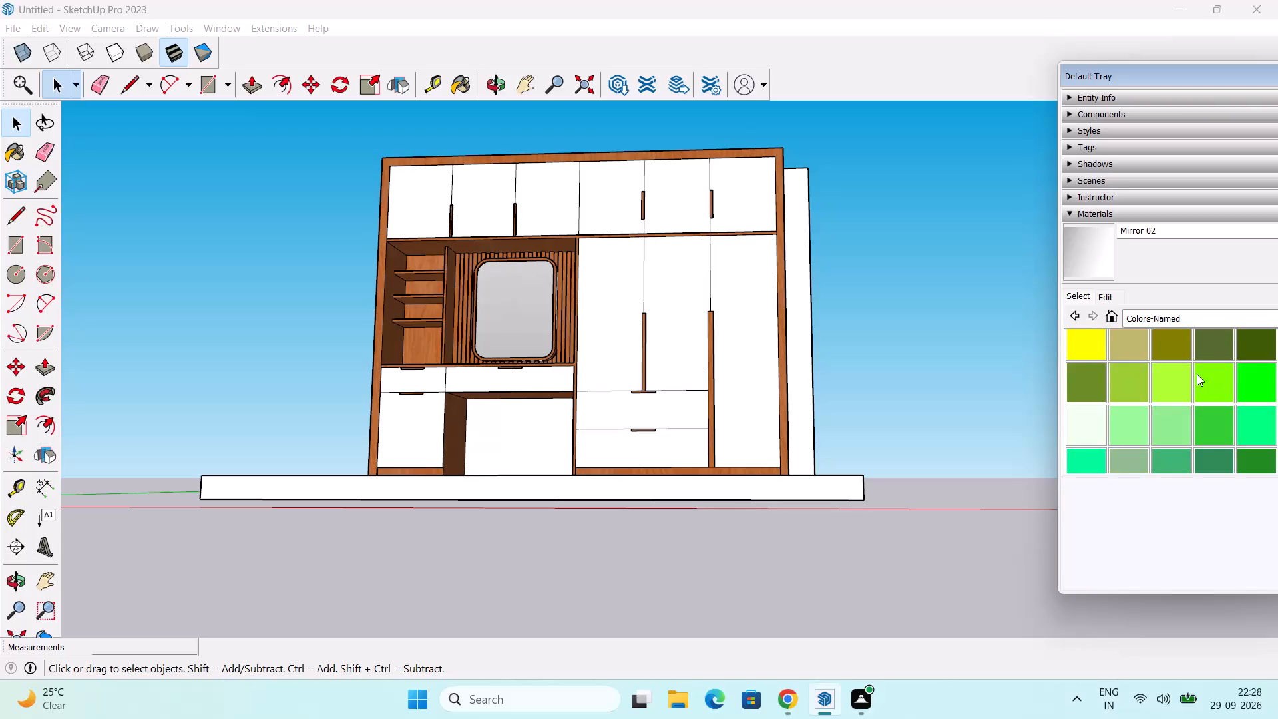
scroll(1196, 374, down, 9)
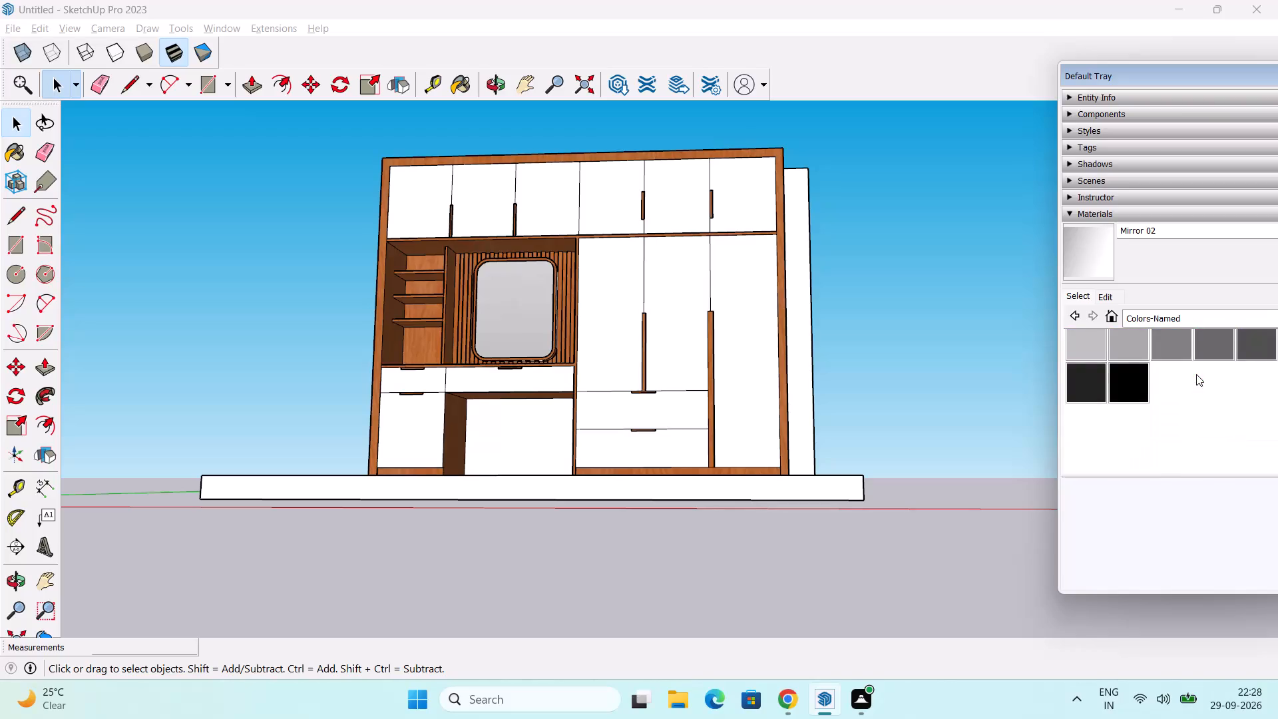
scroll(1196, 374, up, 7)
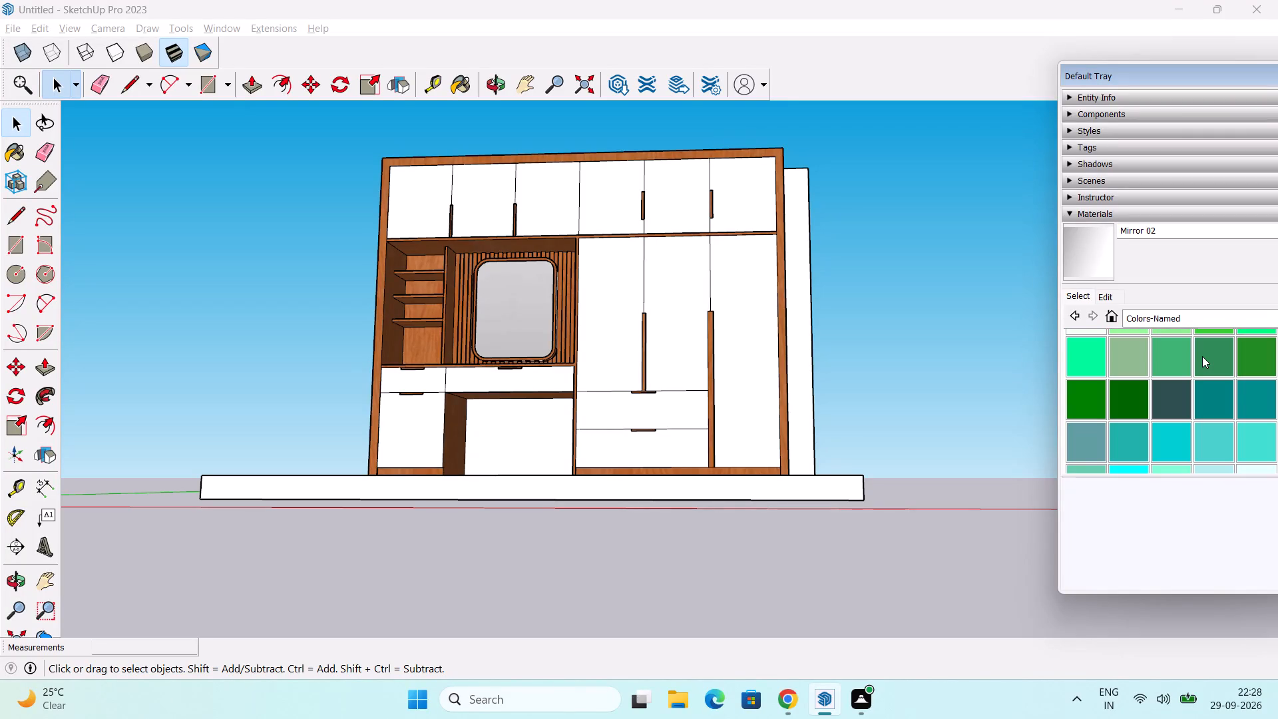
scroll(1202, 356, down, 2)
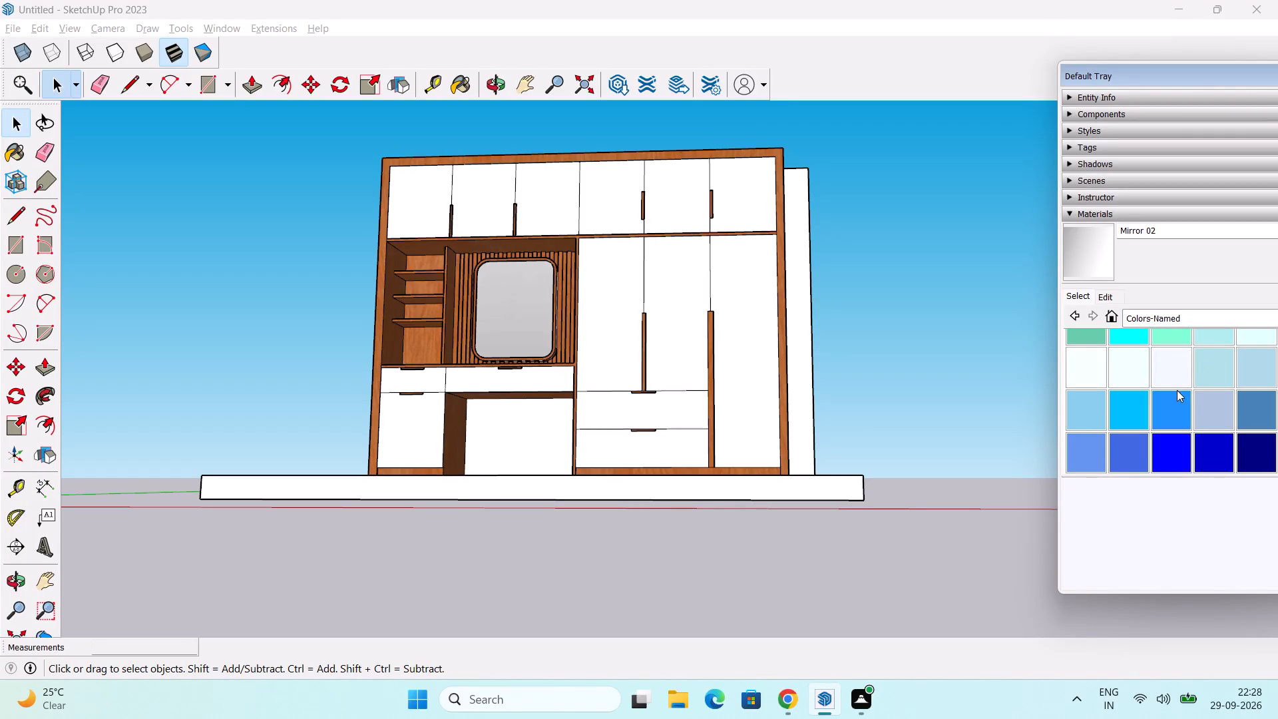
scroll(1234, 391, up, 4)
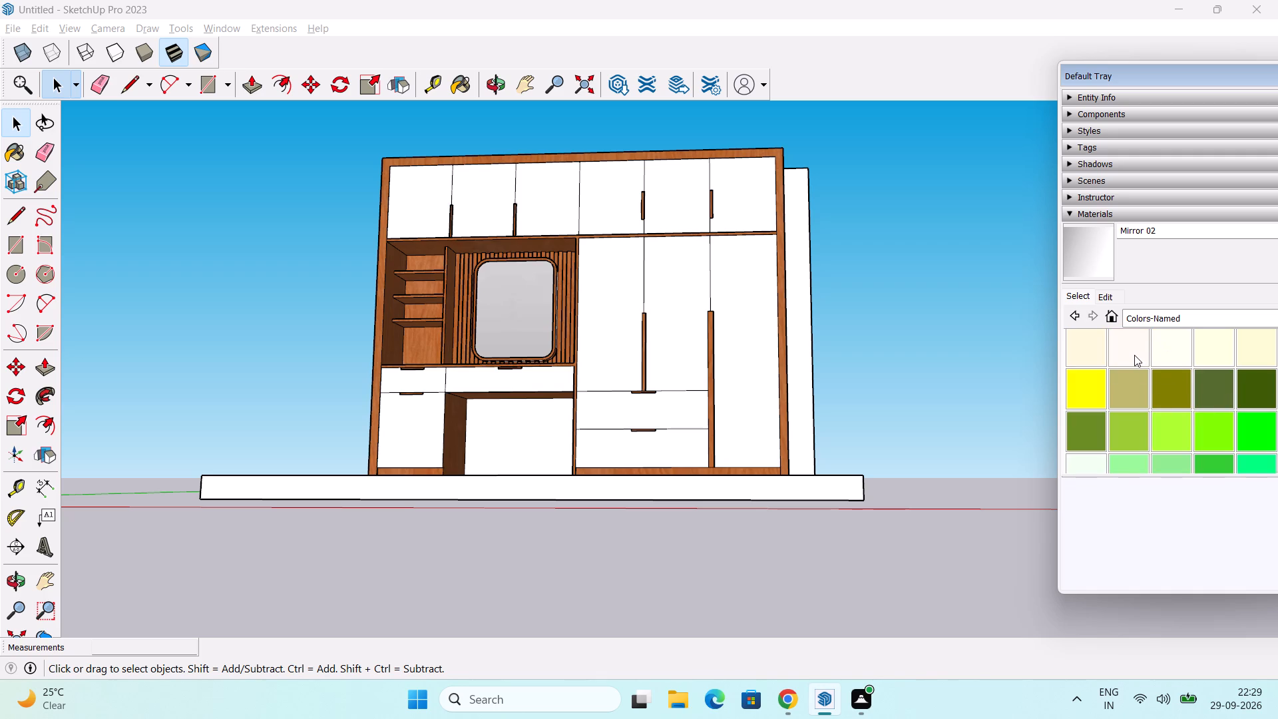
scroll(1134, 355, up, 4)
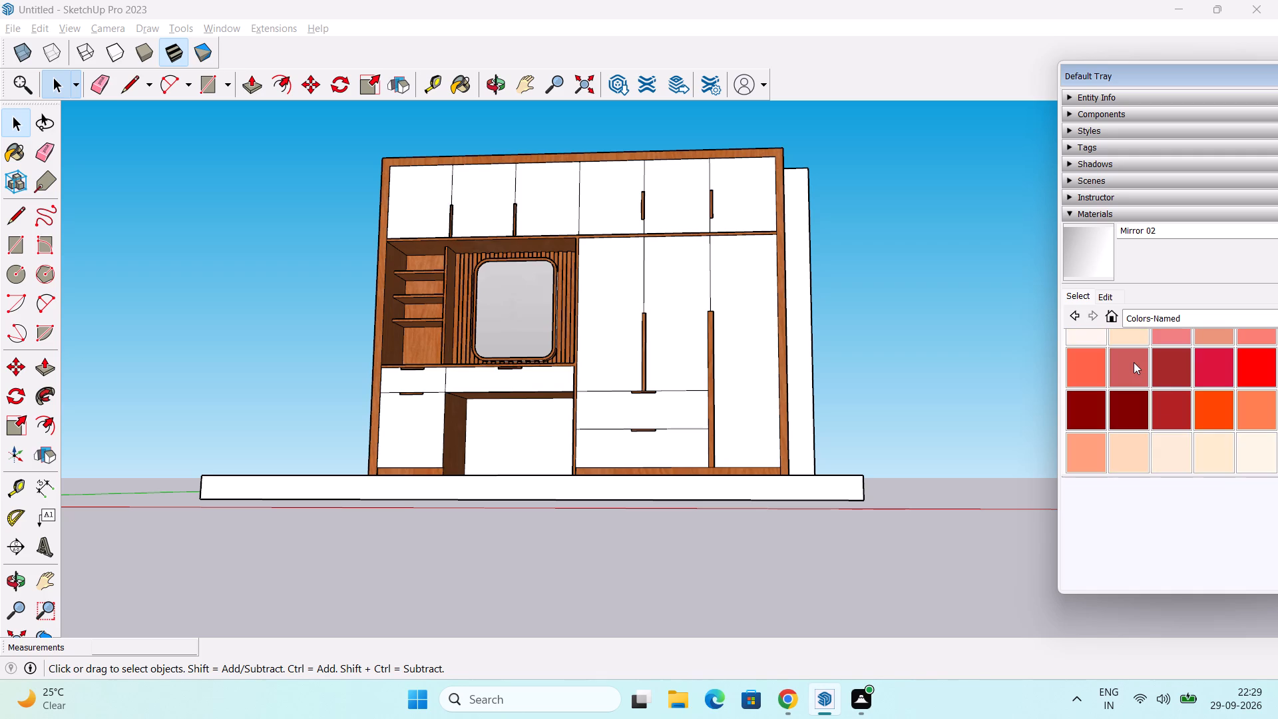
scroll(1136, 360, down, 1)
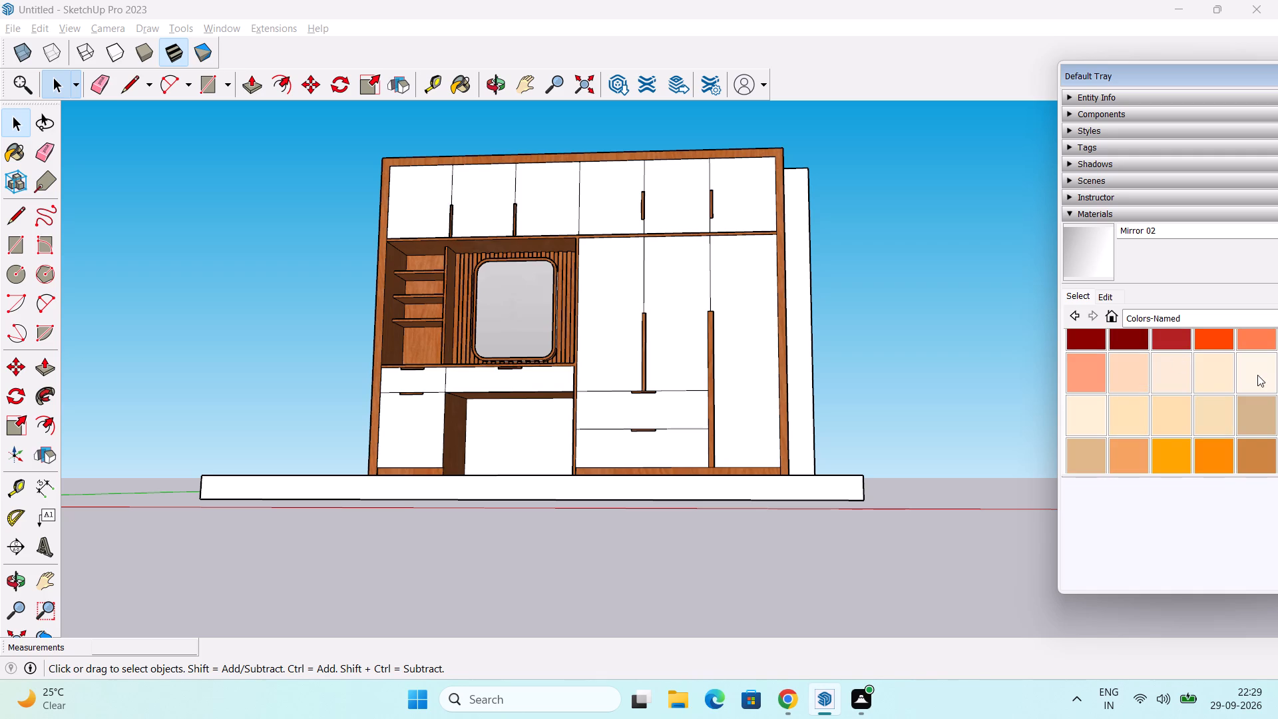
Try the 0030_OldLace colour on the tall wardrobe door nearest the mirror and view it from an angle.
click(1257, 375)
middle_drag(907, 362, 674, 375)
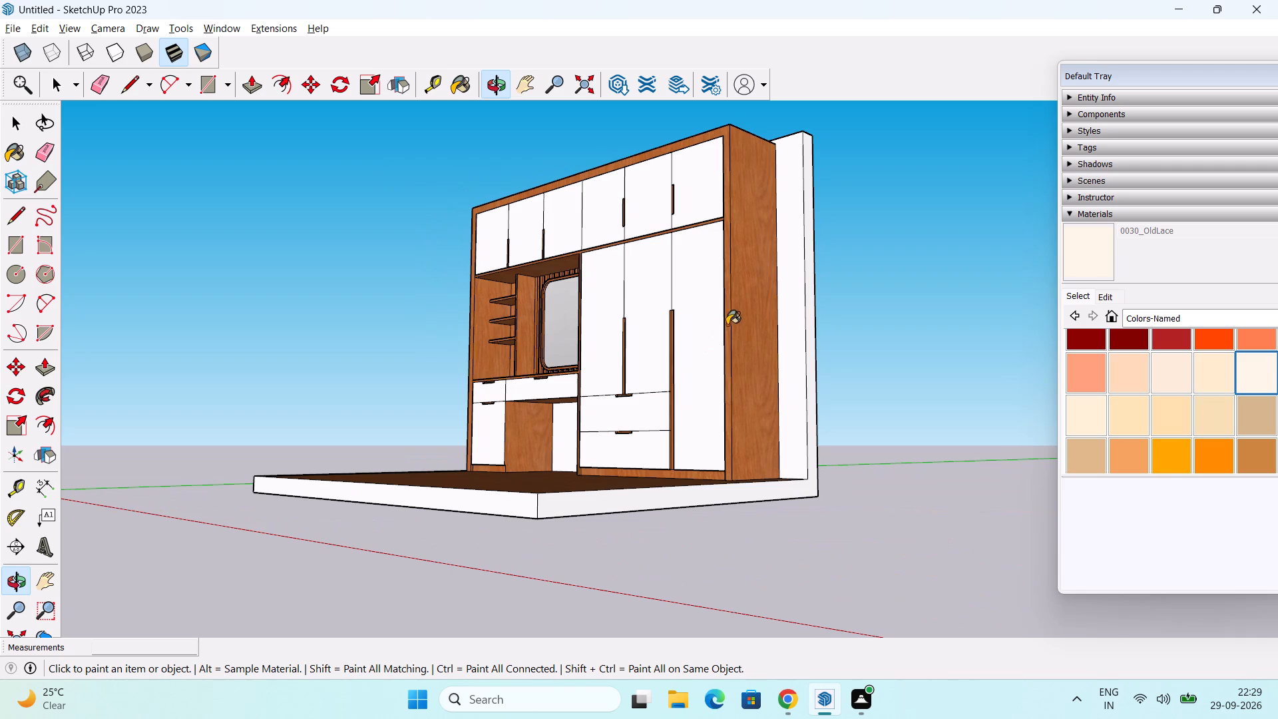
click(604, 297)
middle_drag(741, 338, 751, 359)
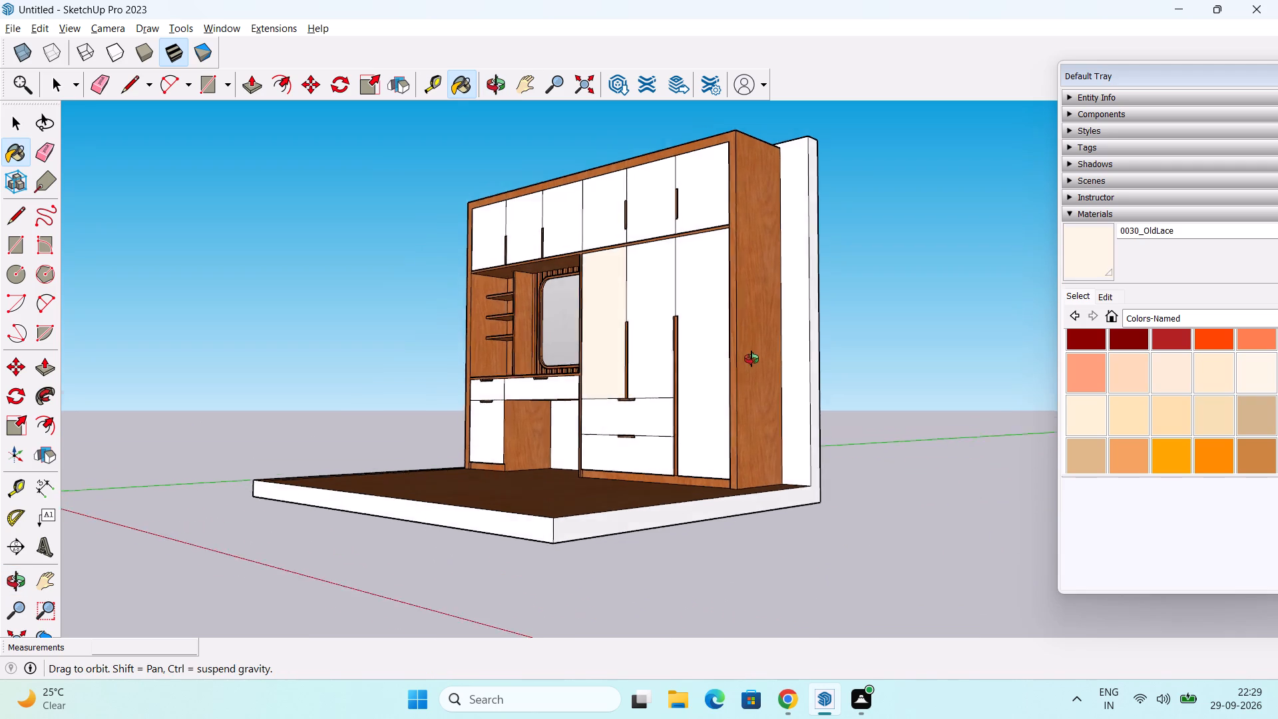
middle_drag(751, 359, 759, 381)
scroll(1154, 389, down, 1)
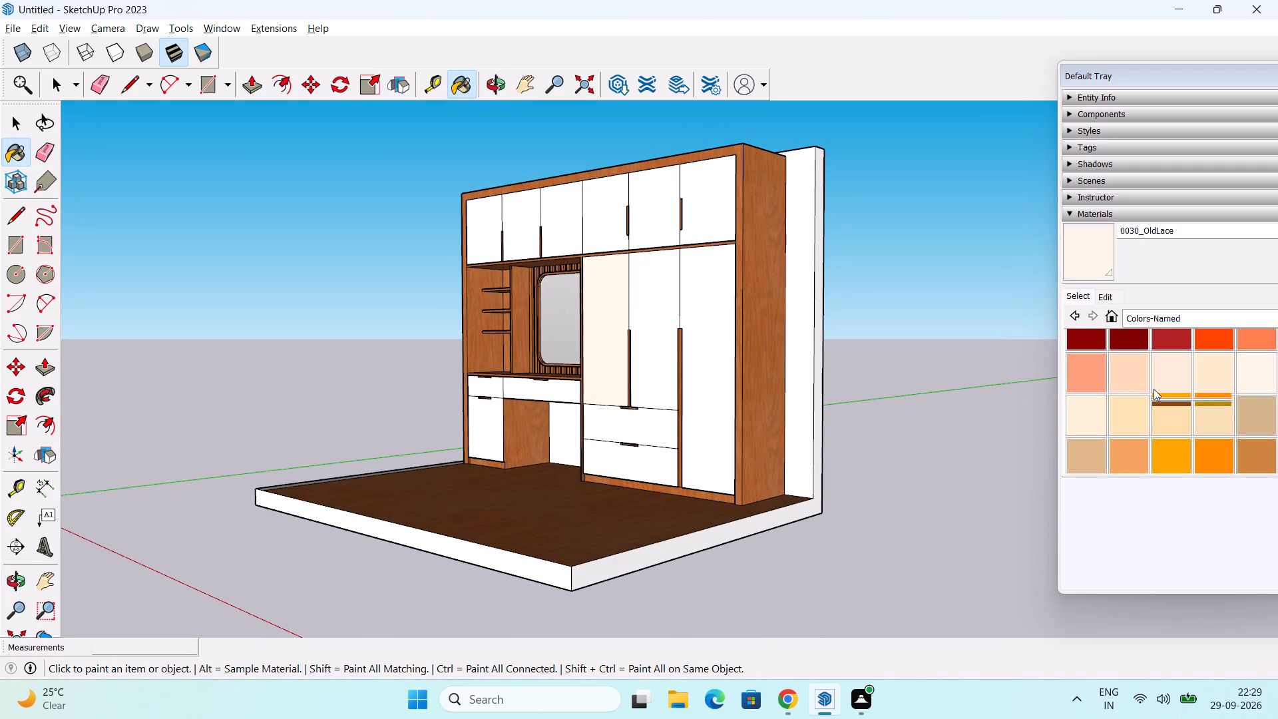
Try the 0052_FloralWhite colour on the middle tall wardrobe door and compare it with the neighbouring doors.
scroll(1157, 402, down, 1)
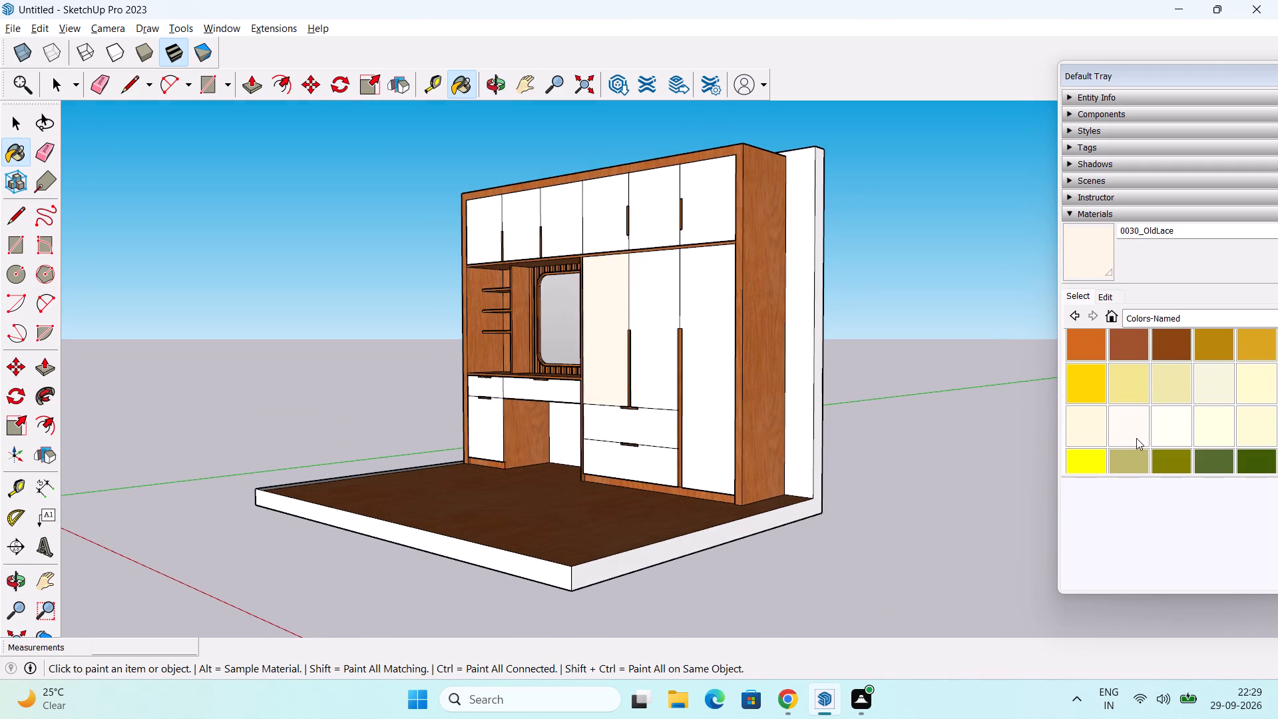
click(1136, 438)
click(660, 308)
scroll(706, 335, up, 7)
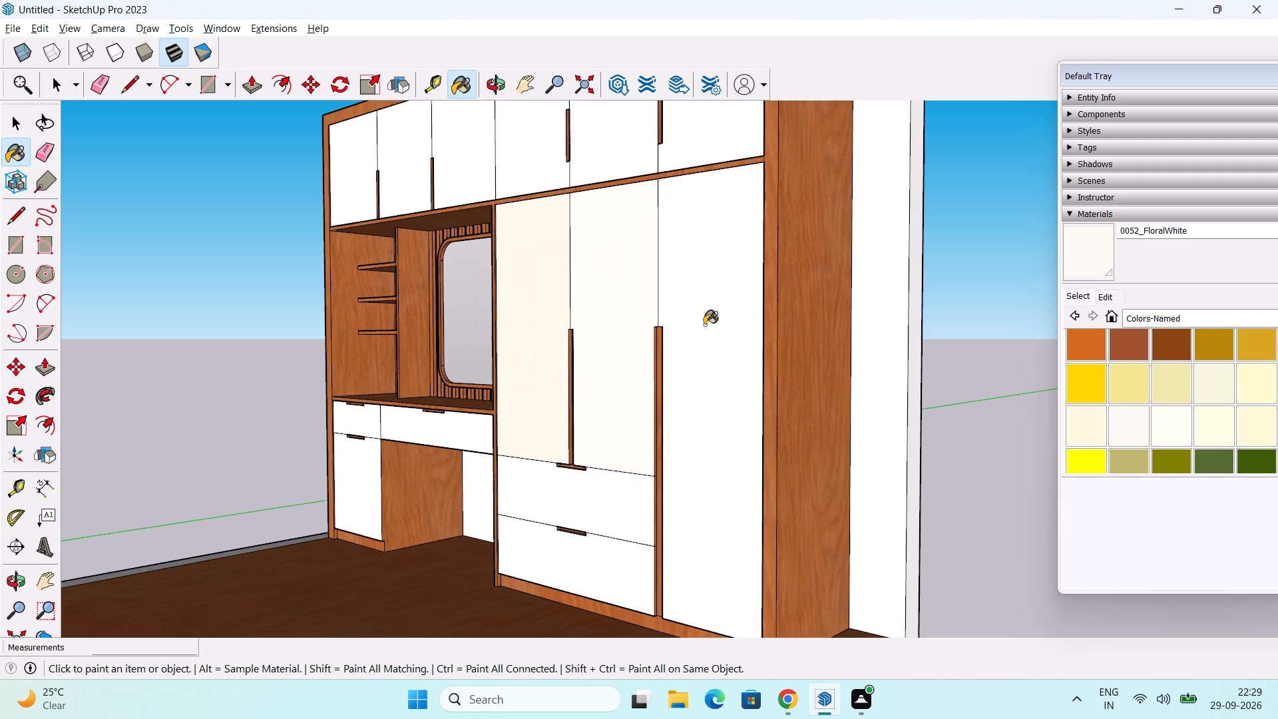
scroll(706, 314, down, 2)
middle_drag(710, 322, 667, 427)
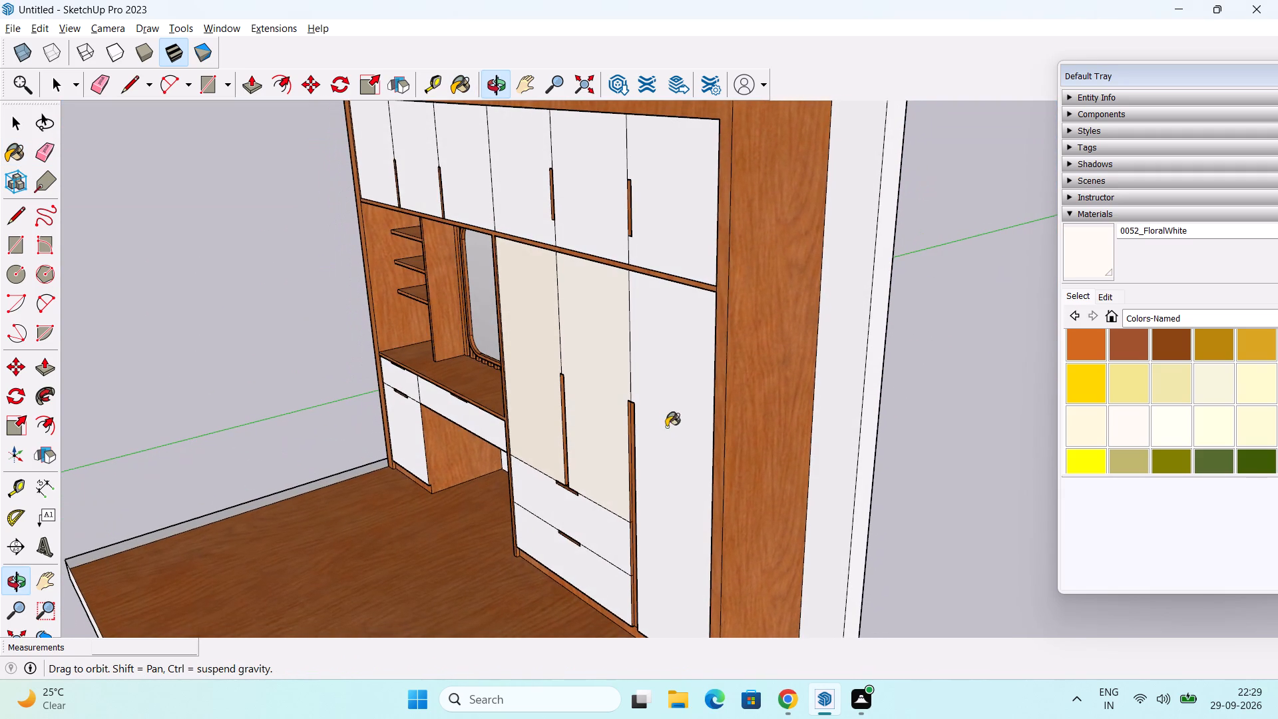
Paint the three tall wardrobe doors with the 0053_Ivory colour.
click(1175, 433)
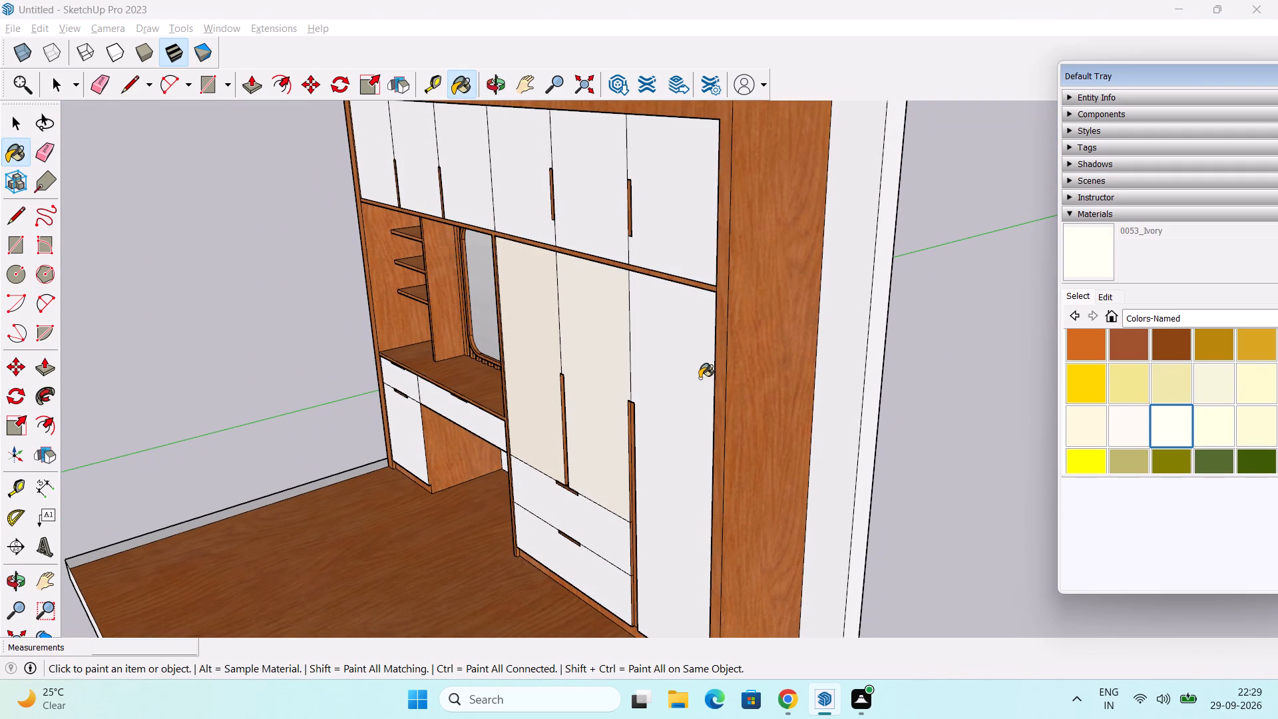
click(680, 375)
scroll(557, 355, up, 2)
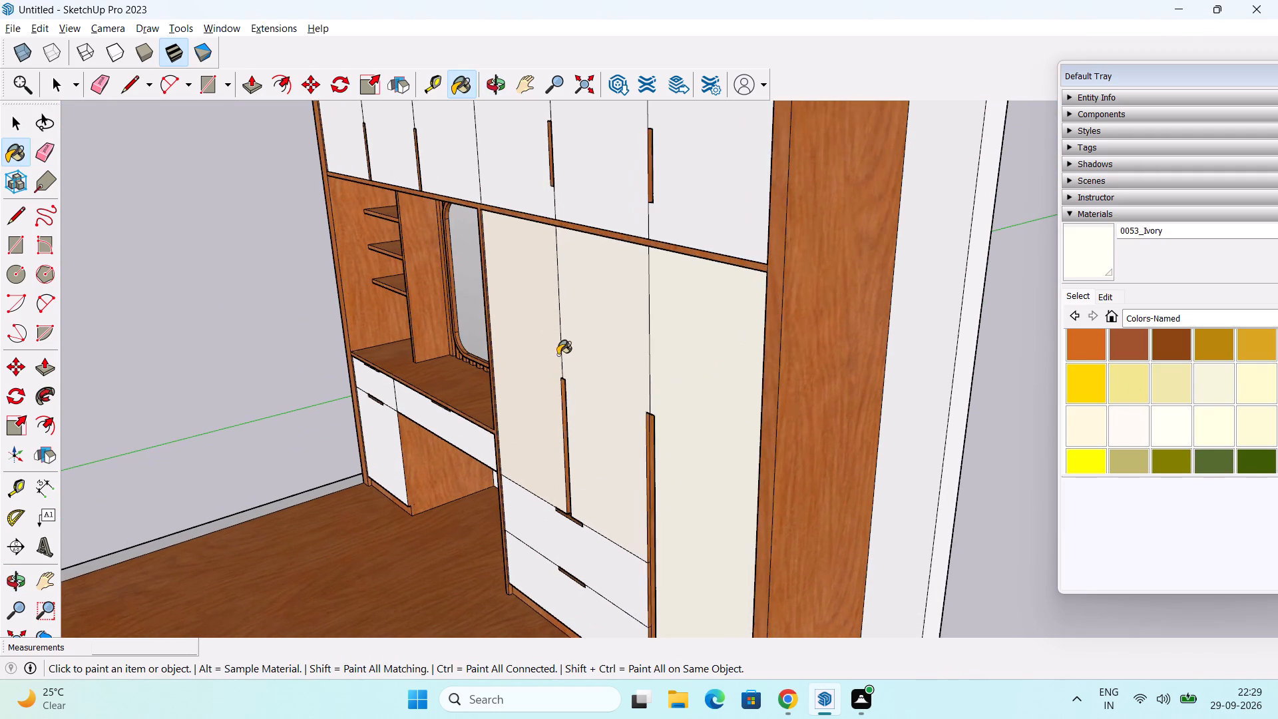
scroll(560, 360, up, 2)
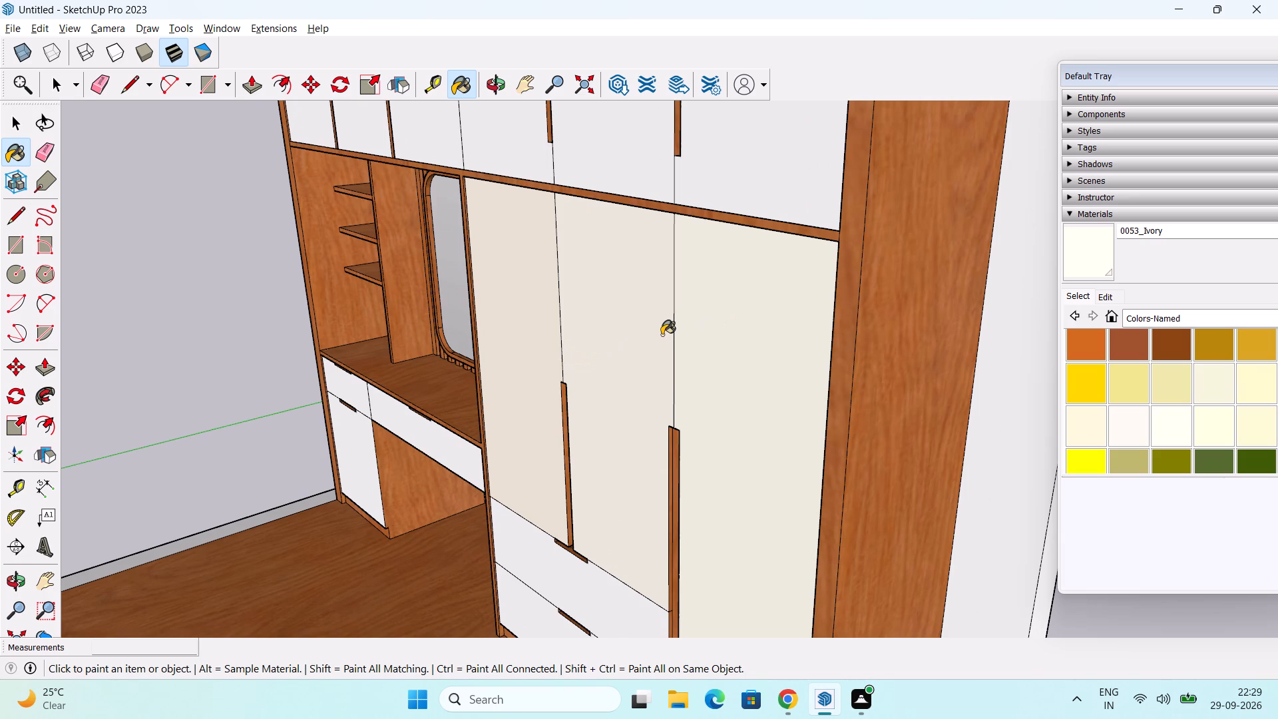
click(640, 334)
click(516, 340)
Paint all six upper loft doors with 0053_Ivory.
click(794, 174)
scroll(769, 451, down, 7)
middle_drag(724, 523, 727, 487)
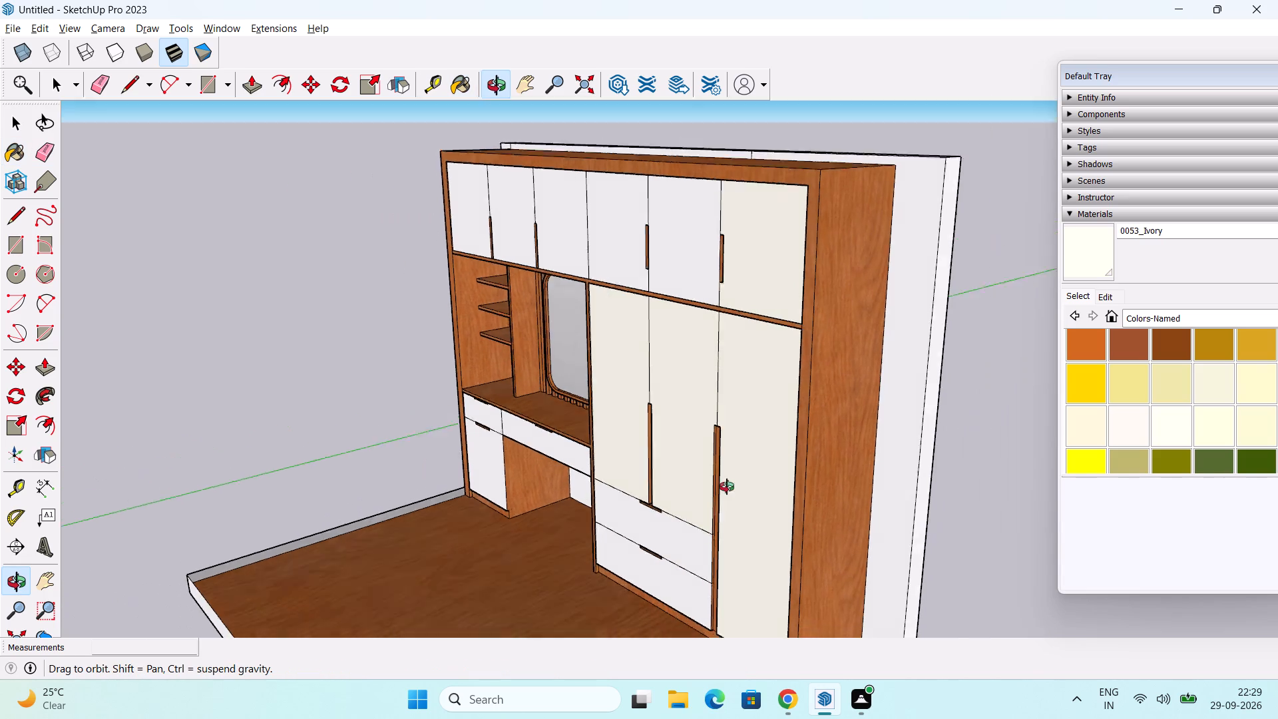
middle_drag(727, 487, 726, 505)
click(675, 232)
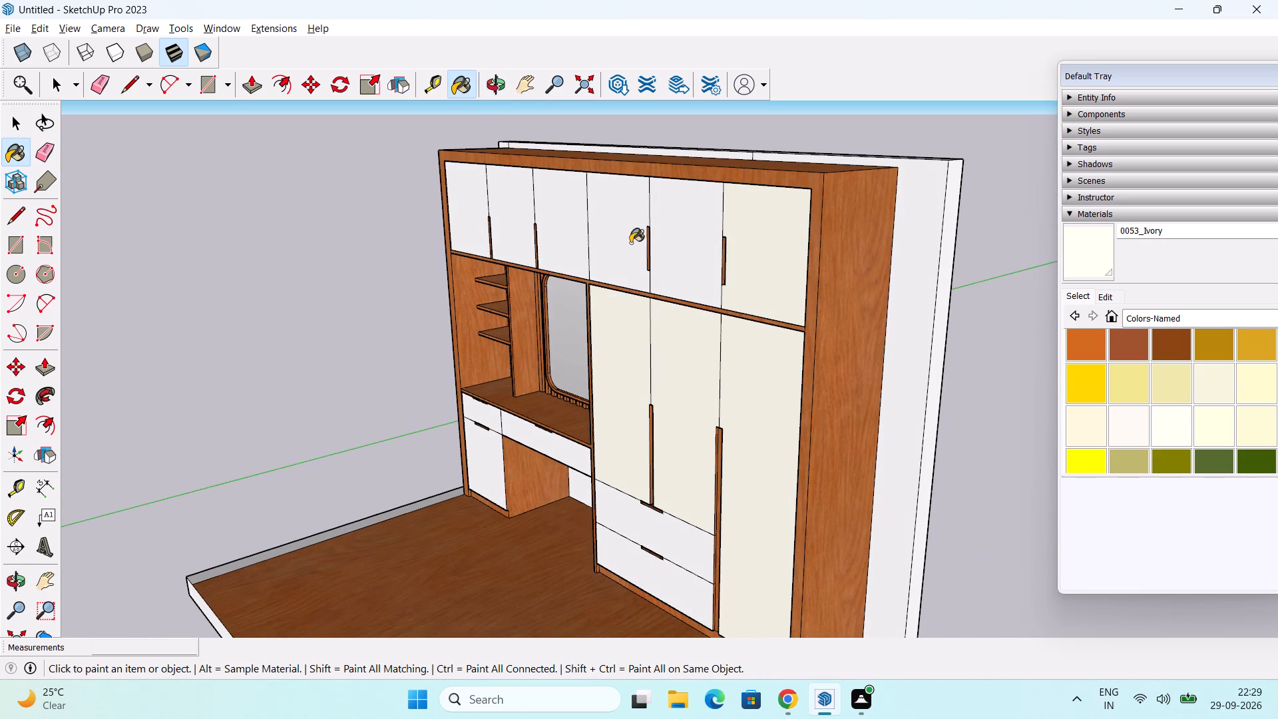
click(615, 224)
click(553, 197)
click(519, 211)
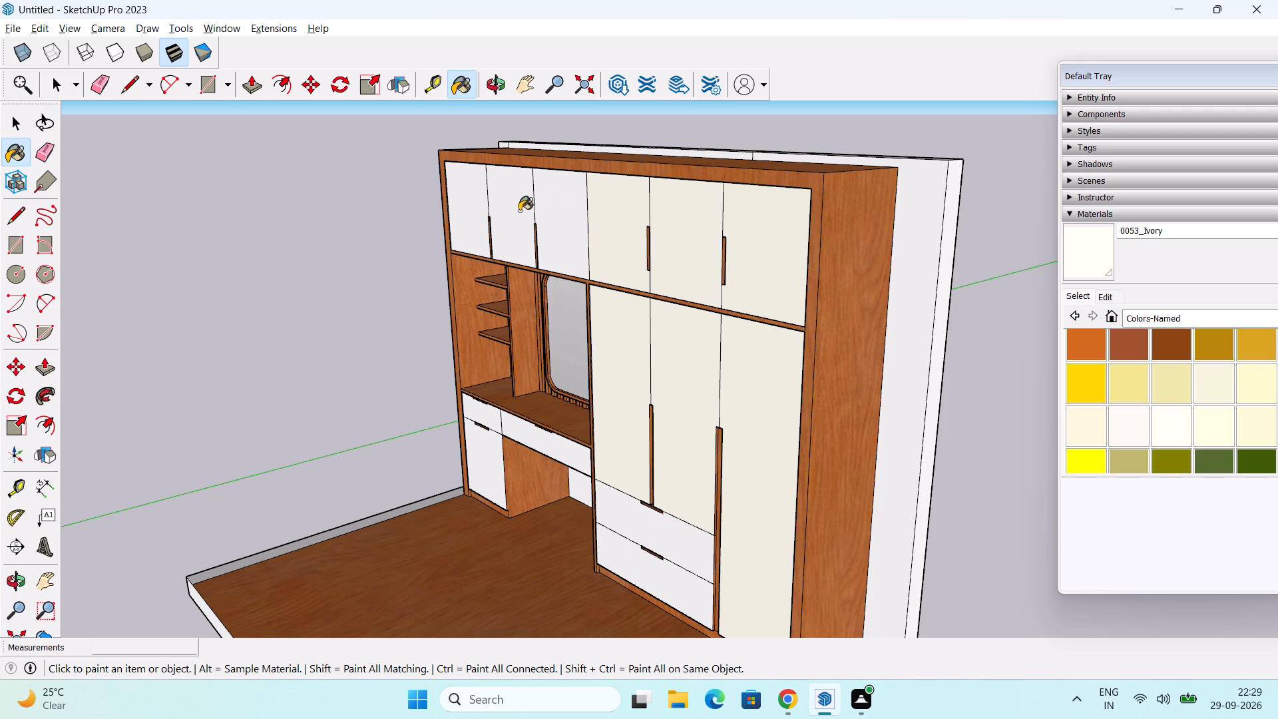
click(476, 207)
Paint the dressing table's cabinet door and two drawer fronts, plus the wardrobe's two lower drawer fronts, with 0053_Ivory.
click(487, 479)
click(486, 415)
click(544, 437)
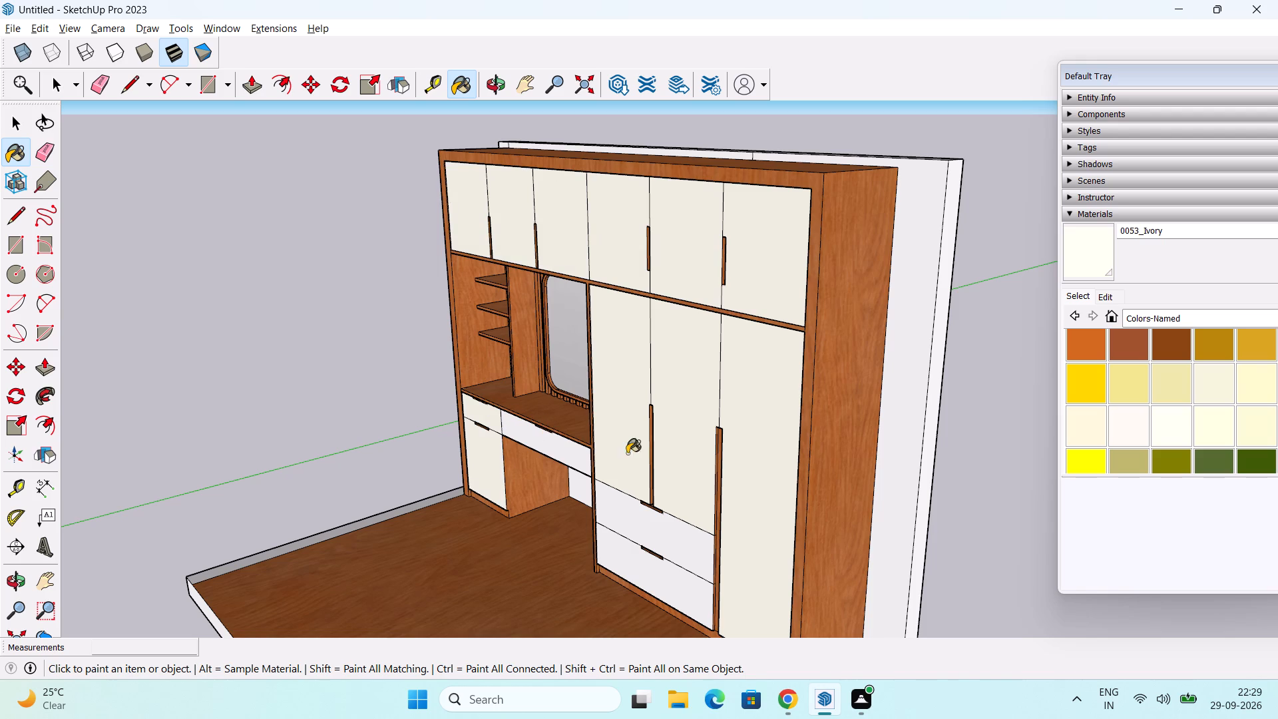
click(666, 538)
click(680, 597)
scroll(626, 604, up, 3)
middle_drag(515, 610, 517, 608)
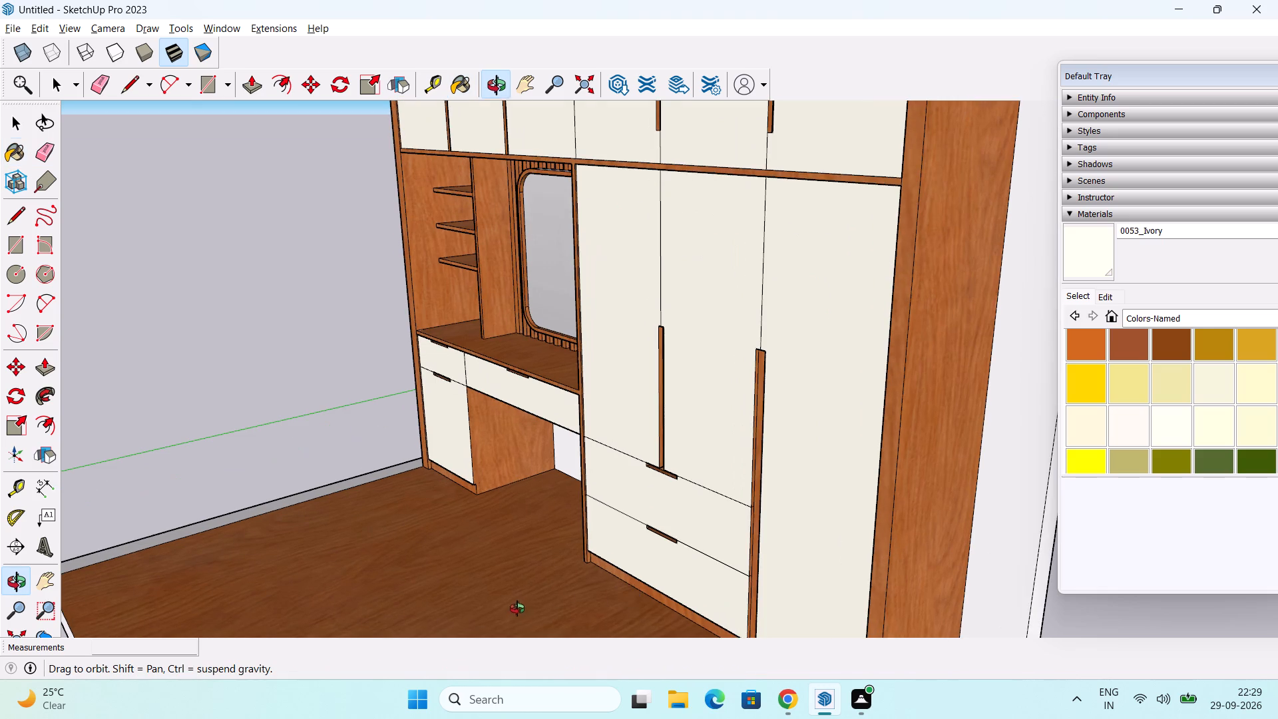
Paint the dressing table's knee space with 0053_Ivory: the back wall, drawer underside, cabinet's inner side and thin edge below the wide drawer.
middle_drag(517, 608, 949, 494)
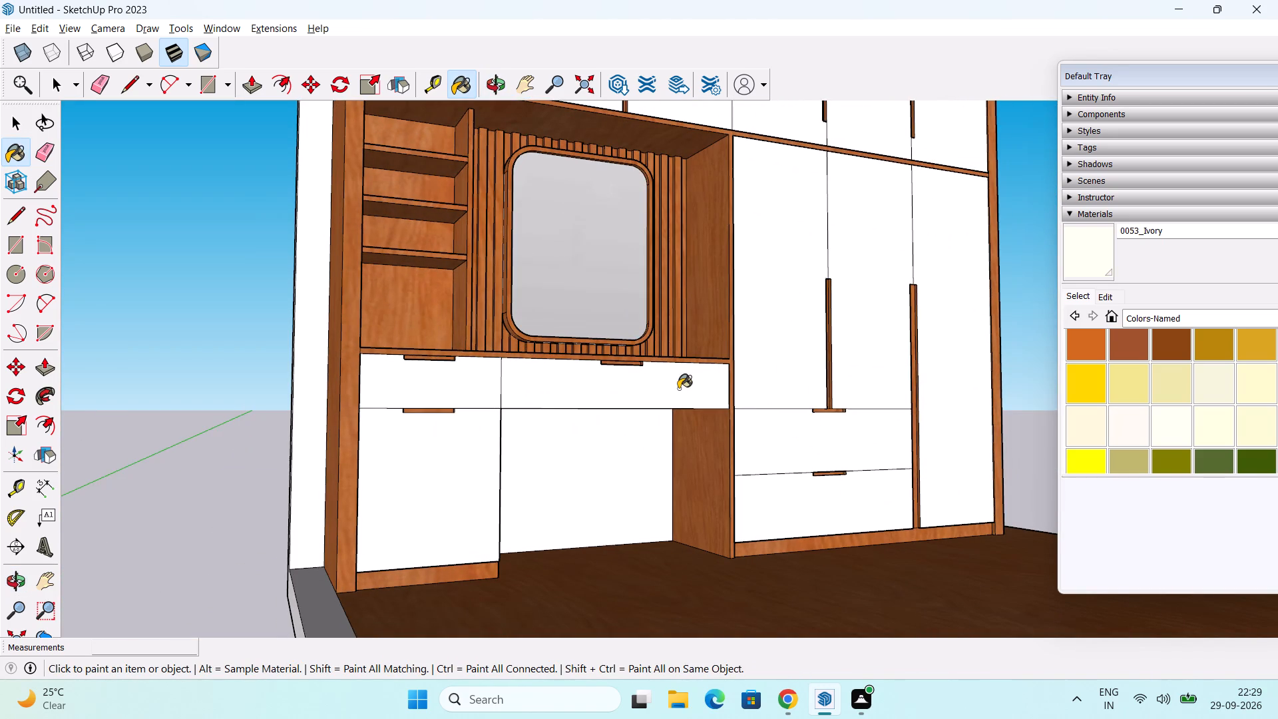
click(677, 385)
click(614, 489)
scroll(664, 496, down, 2)
middle_drag(664, 501, 302, 539)
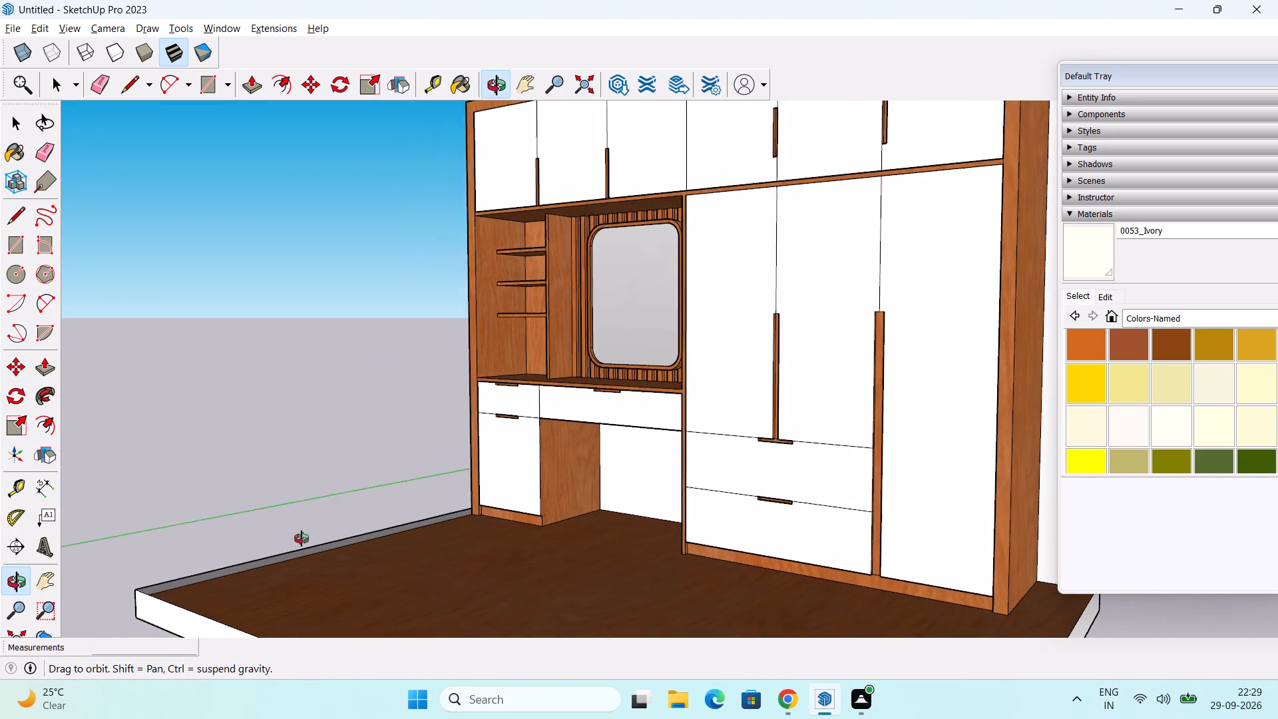
middle_drag(302, 539, 300, 531)
middle_drag(527, 499, 632, 433)
scroll(633, 434, up, 7)
middle_drag(634, 421, 680, 379)
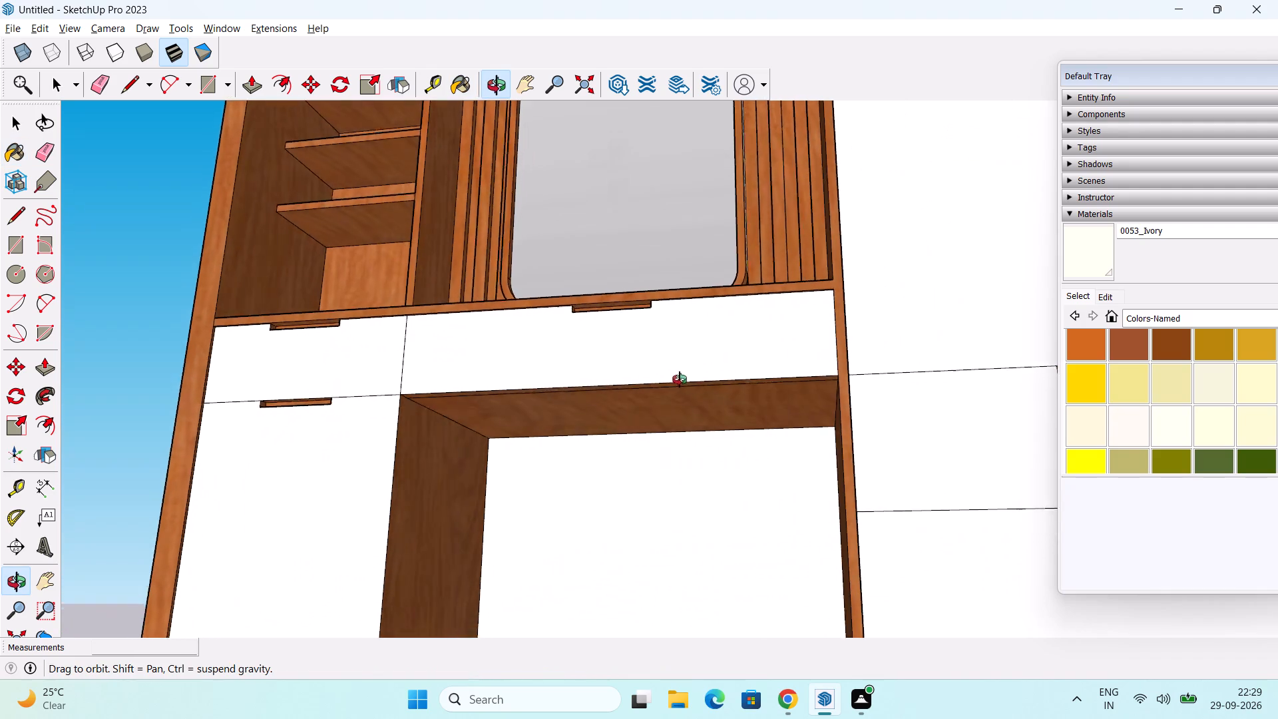
middle_drag(680, 379, 712, 368)
click(681, 397)
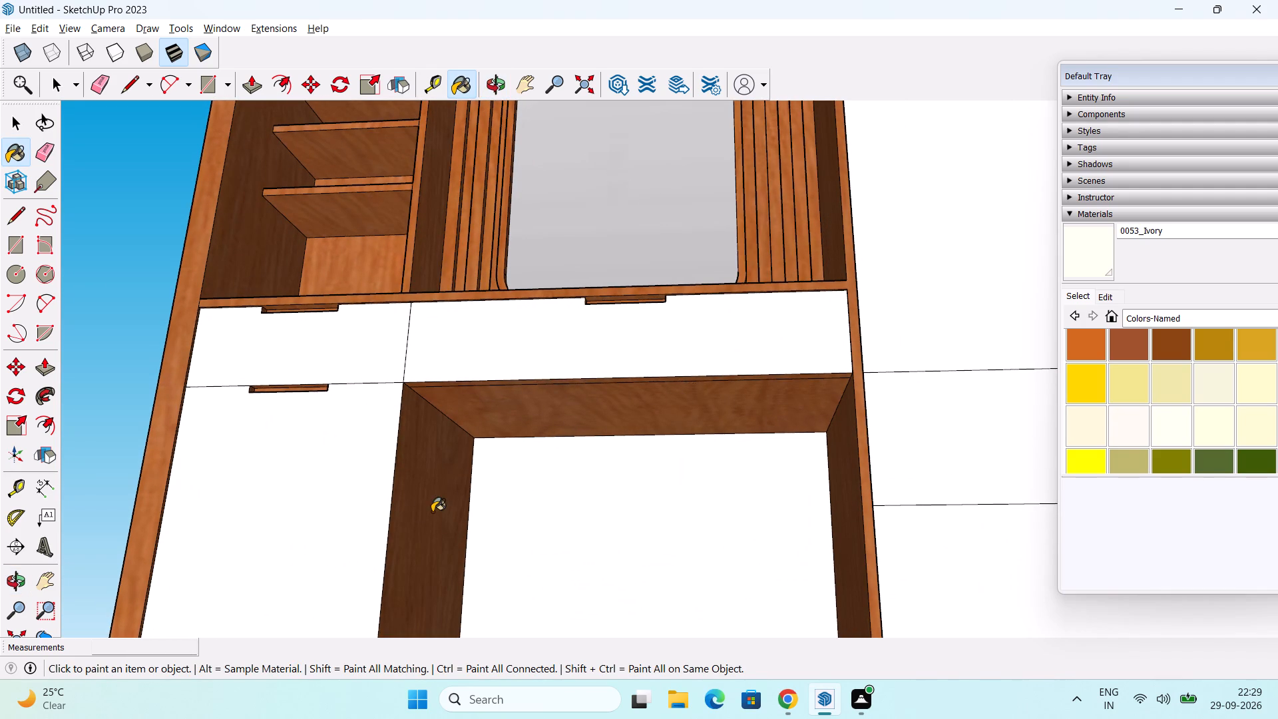
click(432, 511)
scroll(476, 389, up, 5)
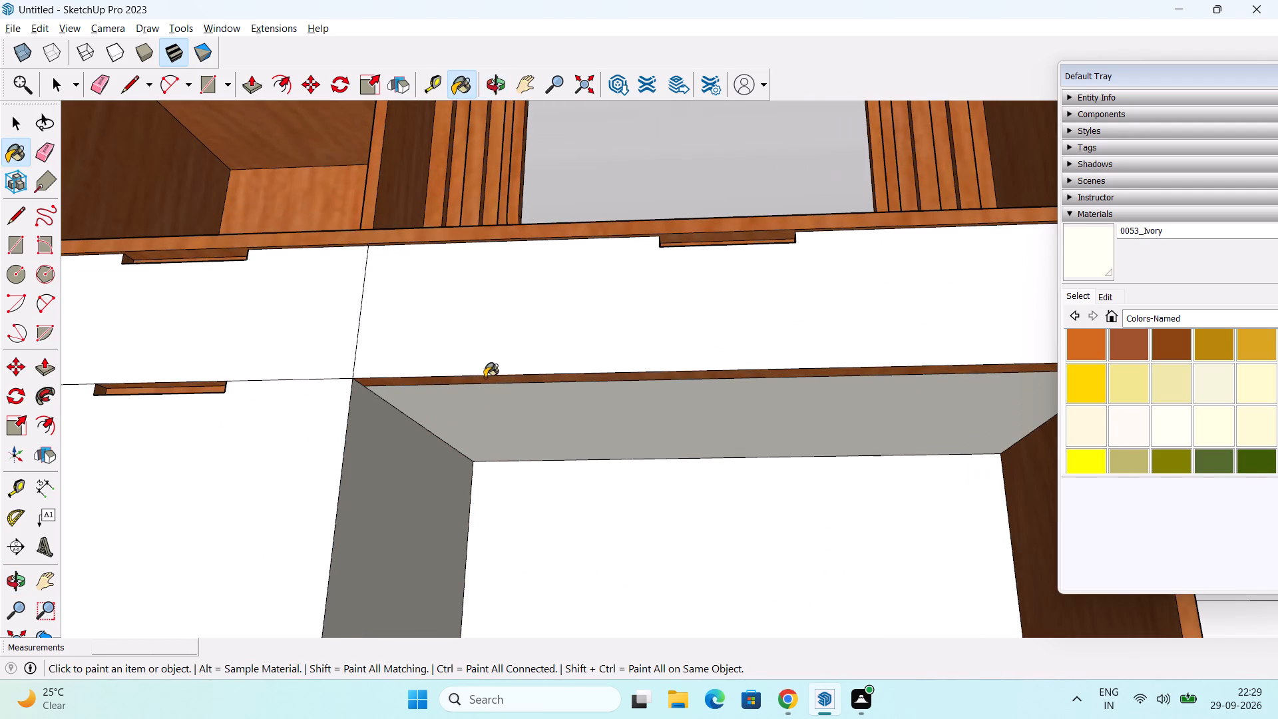
click(485, 379)
Paint the exposed wall strip beside the wardrobe's tall side panel and the wall's adjoining end face with 0053_Ivory.
scroll(568, 310, down, 8)
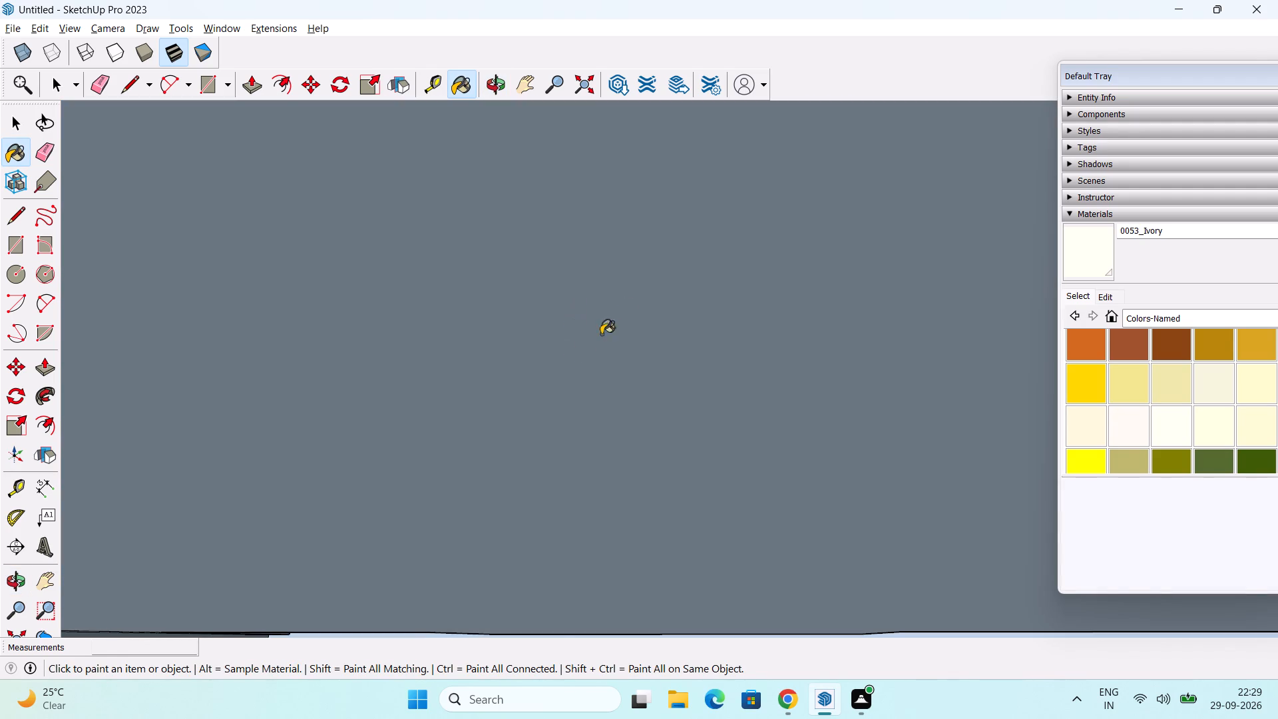
middle_drag(624, 318, 631, 610)
scroll(661, 381, down, 13)
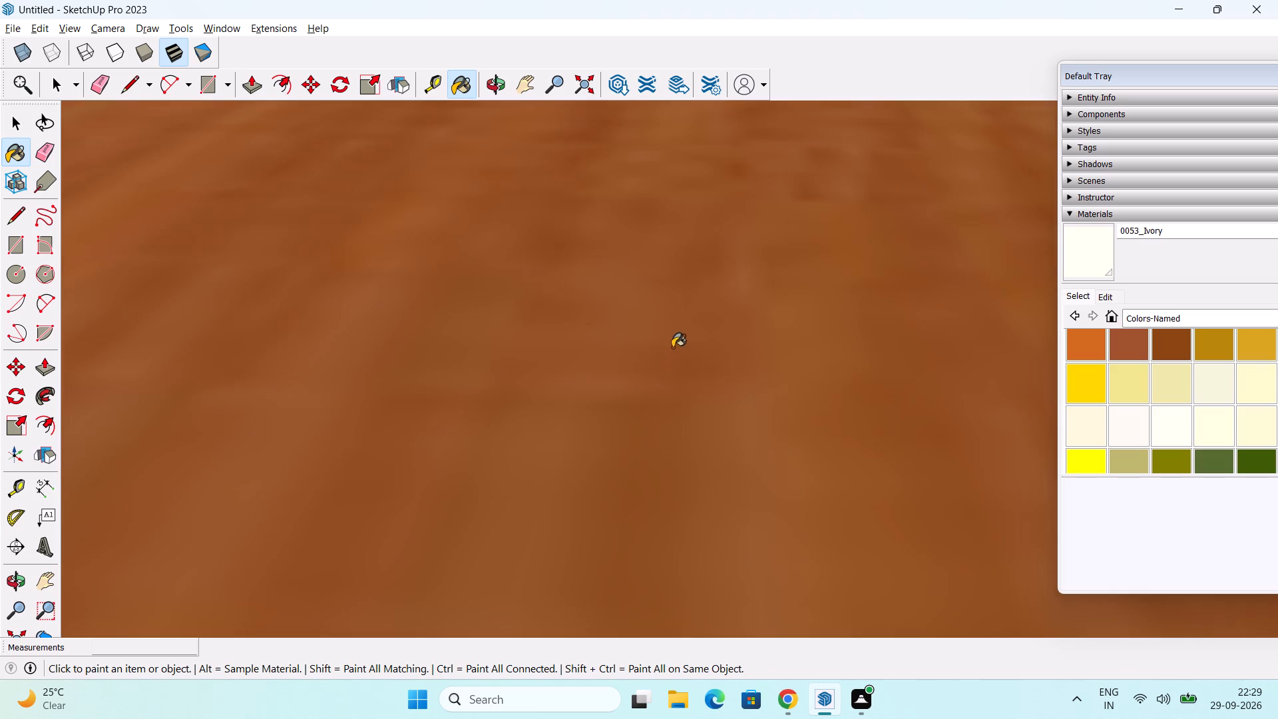
scroll(672, 348, down, 19)
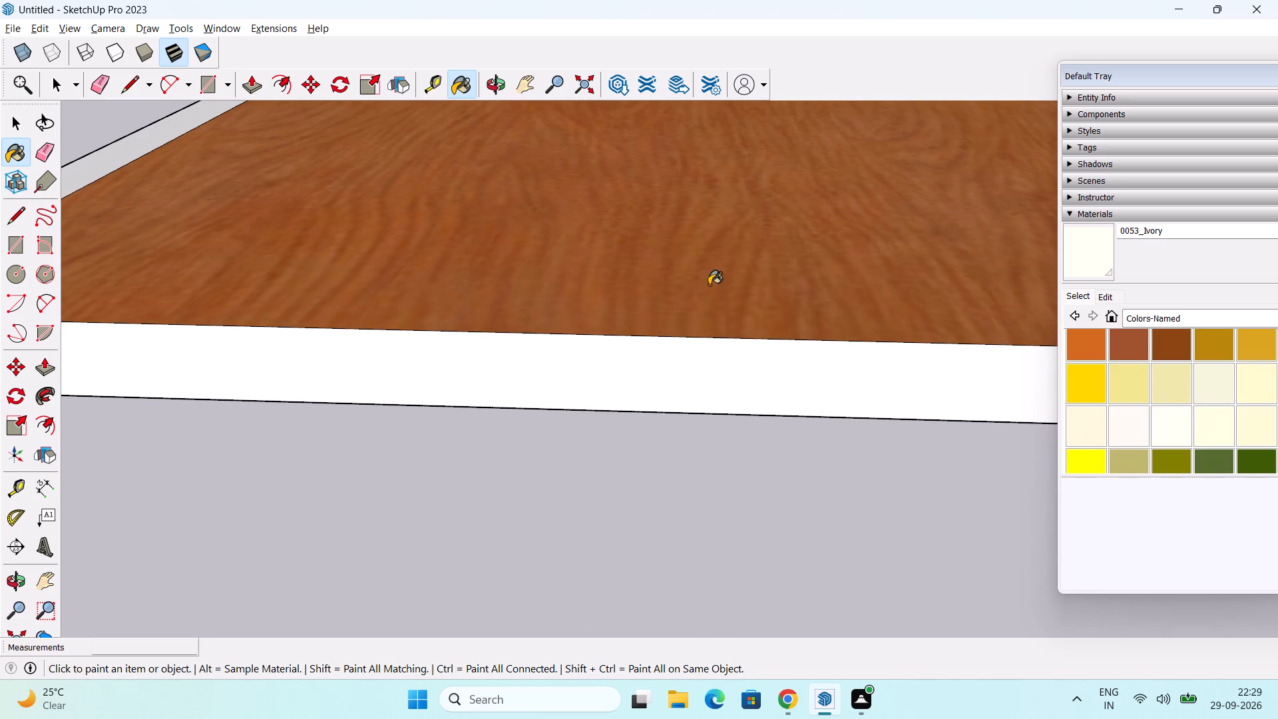
shift+middle_drag(709, 284, 684, 616)
scroll(728, 350, down, 8)
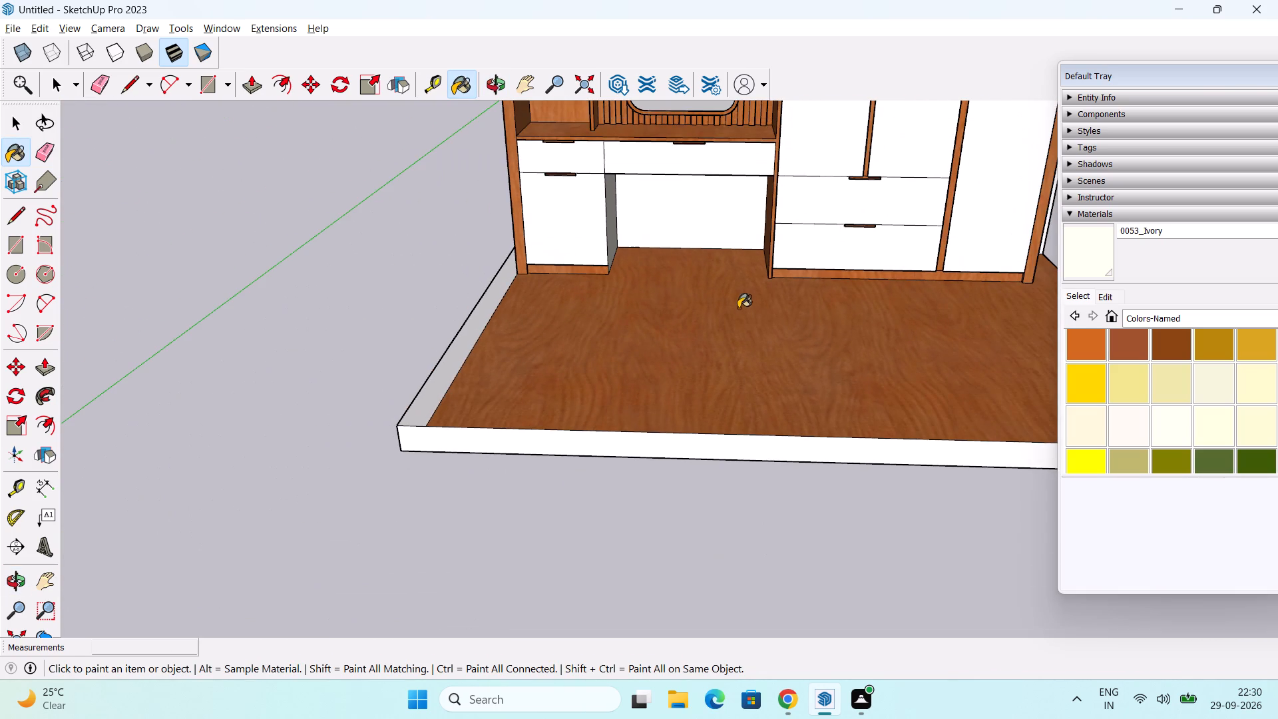
shift+middle_drag(738, 306, 647, 555)
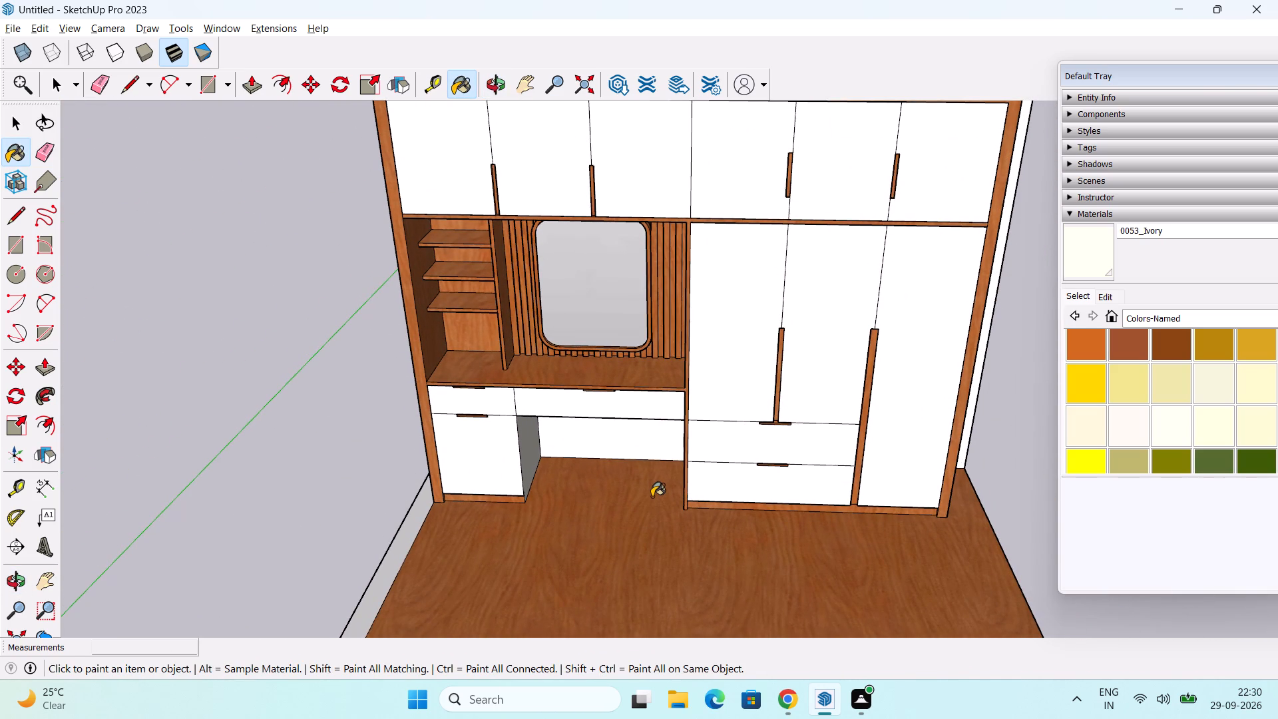
scroll(642, 505, down, 2)
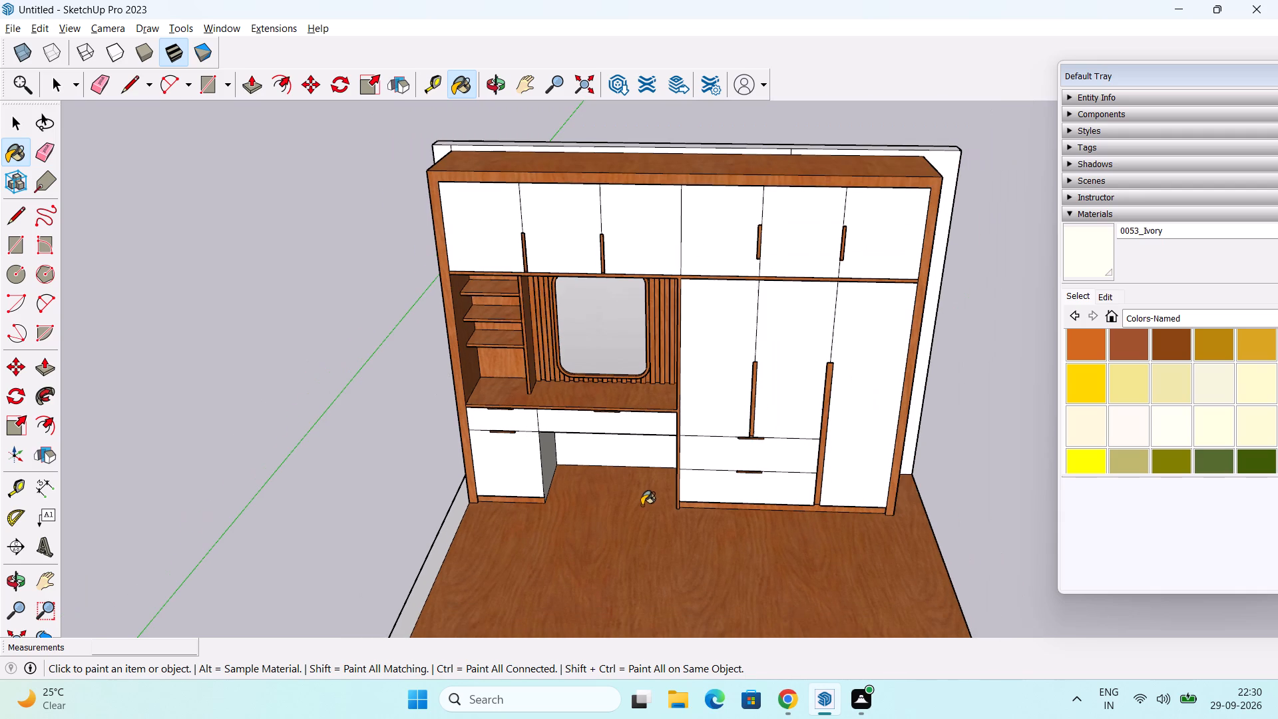
middle_drag(664, 469, 322, 443)
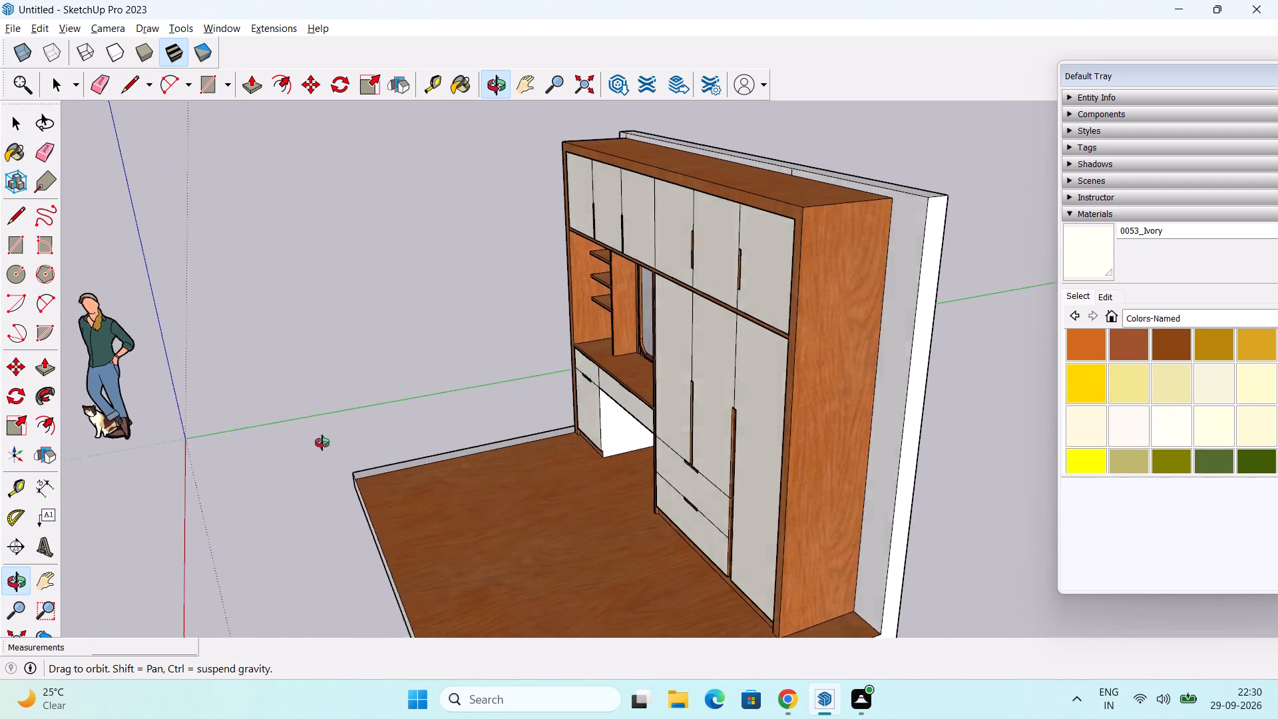
middle_drag(322, 443, 347, 455)
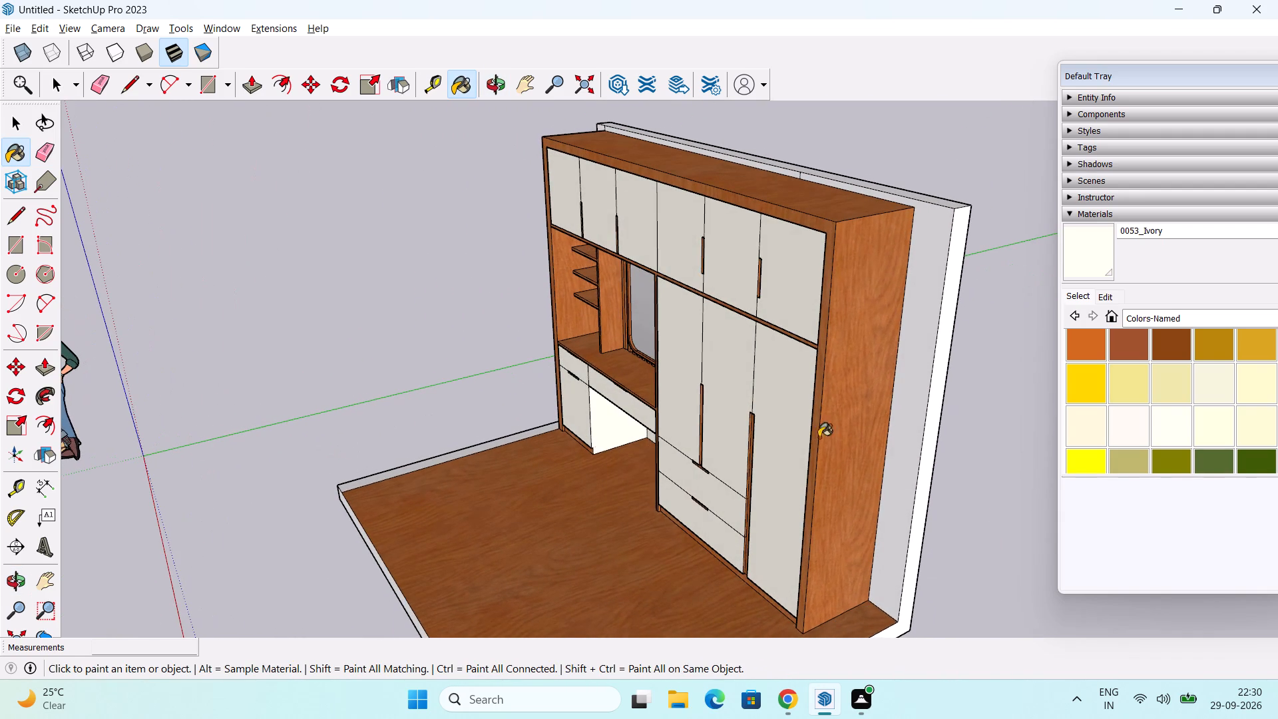
click(908, 463)
scroll(933, 423, up, 2)
click(935, 418)
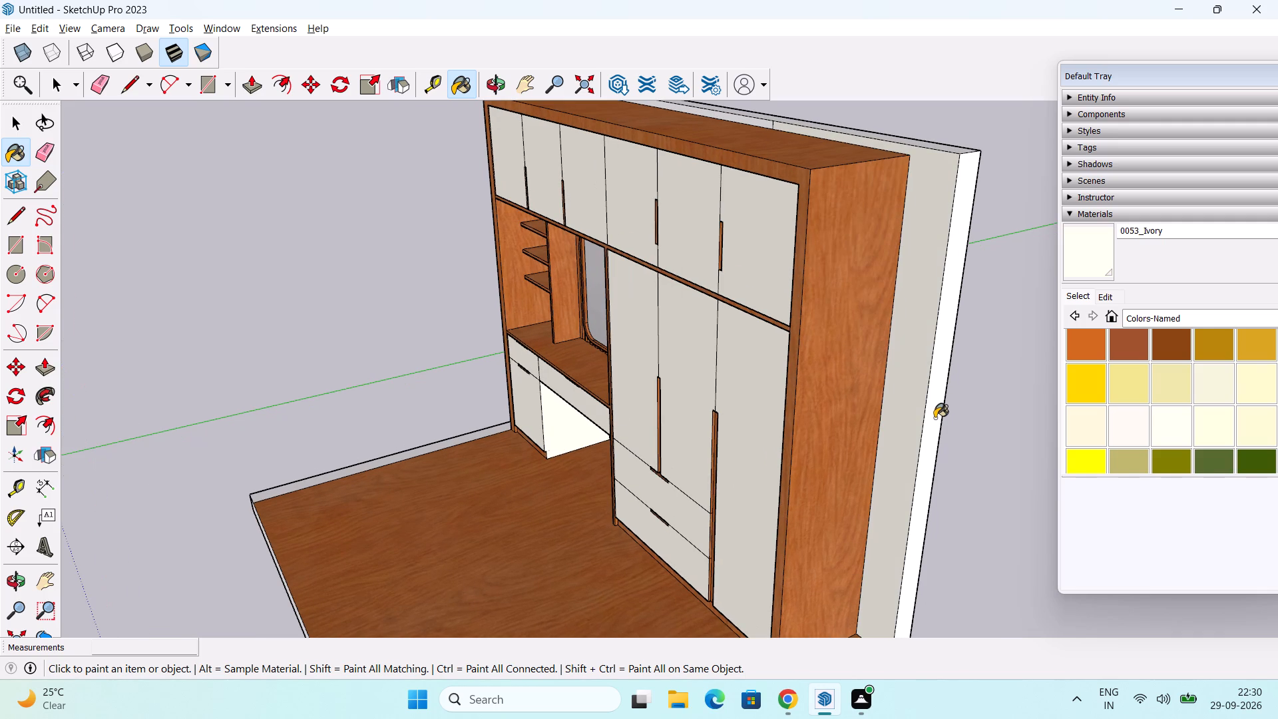
Paint the wall strip showing above the wardrobe and the wall's top face with 0053_Ivory.
scroll(867, 402, down, 2)
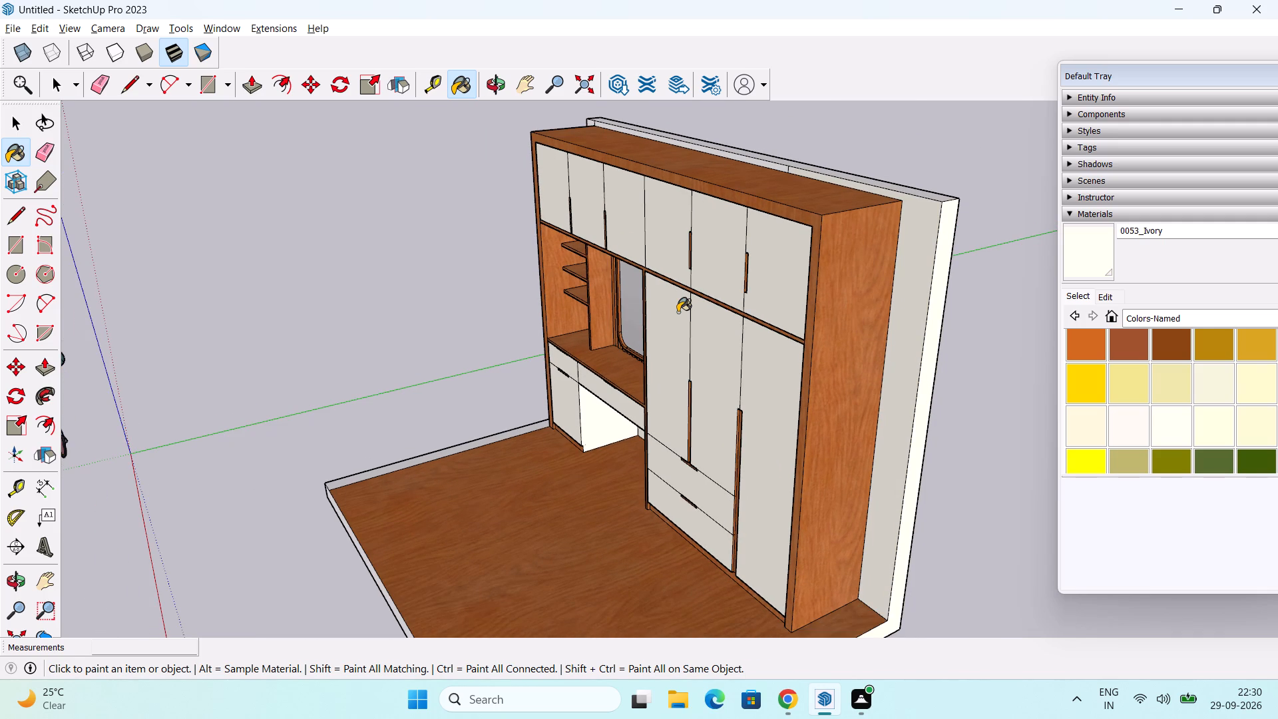
middle_drag(678, 312, 798, 529)
scroll(819, 407, up, 9)
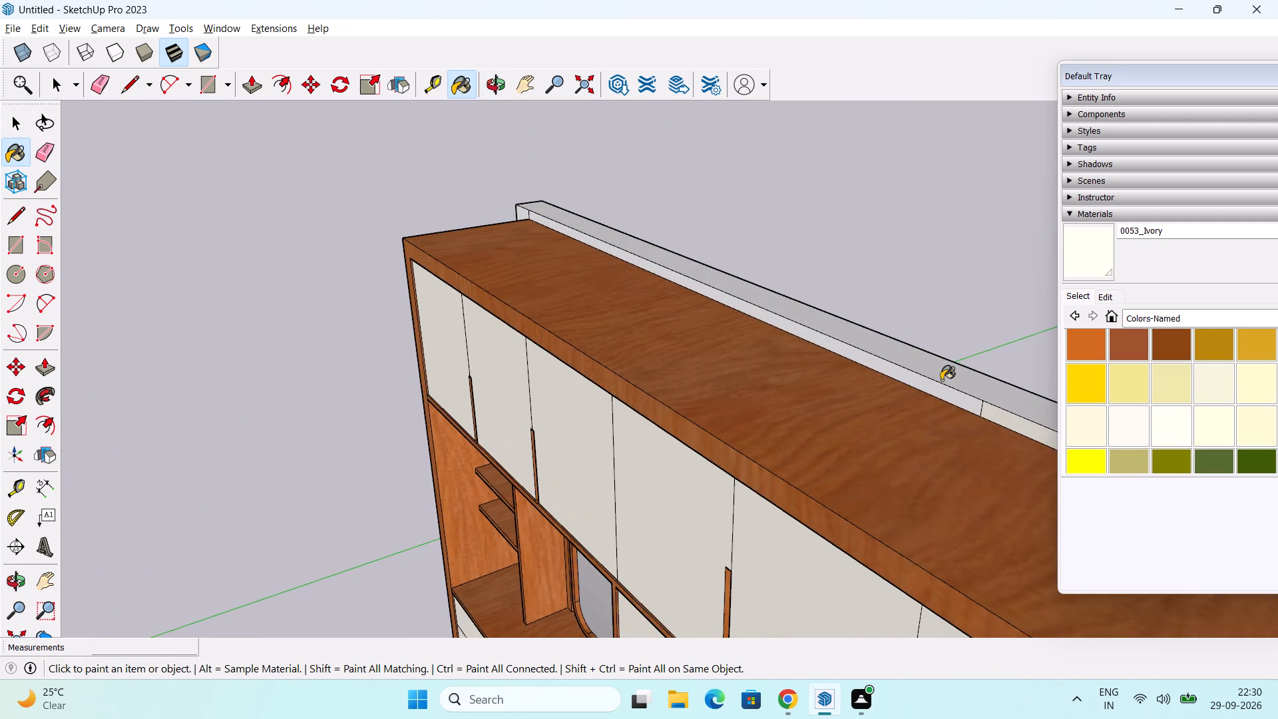
click(951, 397)
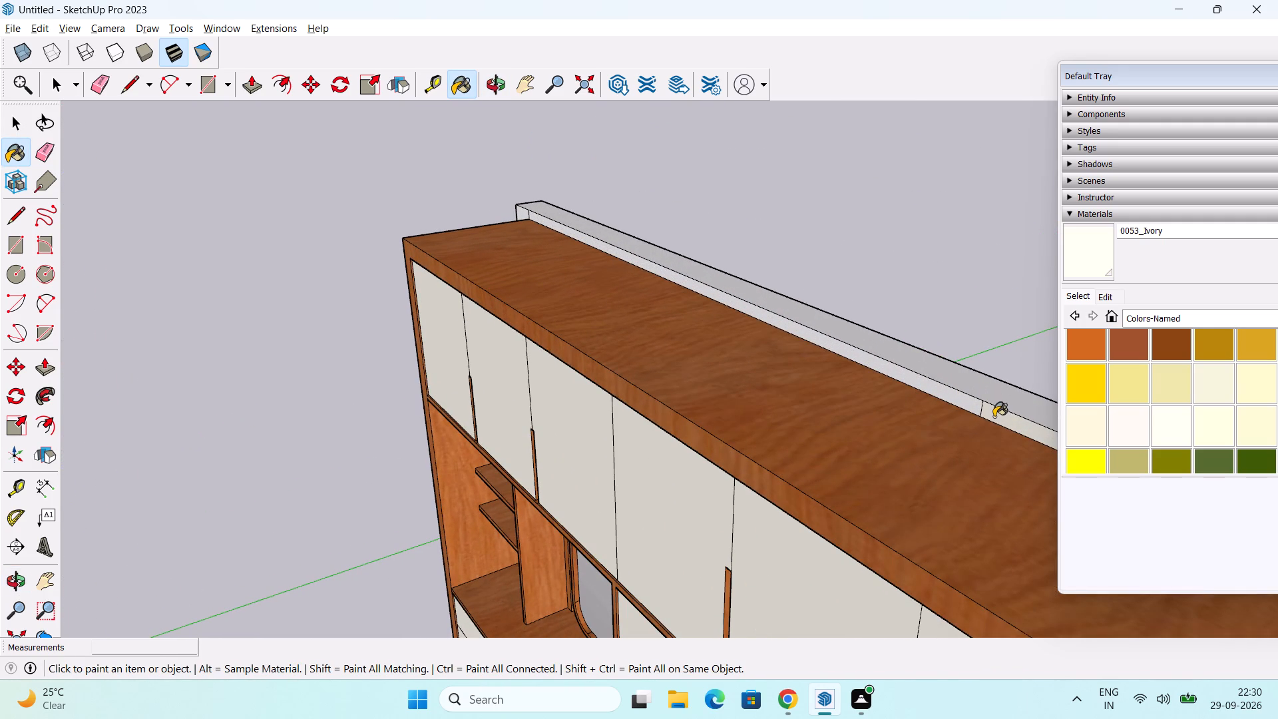
click(994, 417)
click(1000, 392)
Paint the exposed wall strip and the floor border strip at the dressing table's end with 0053_Ivory.
scroll(422, 507, down, 6)
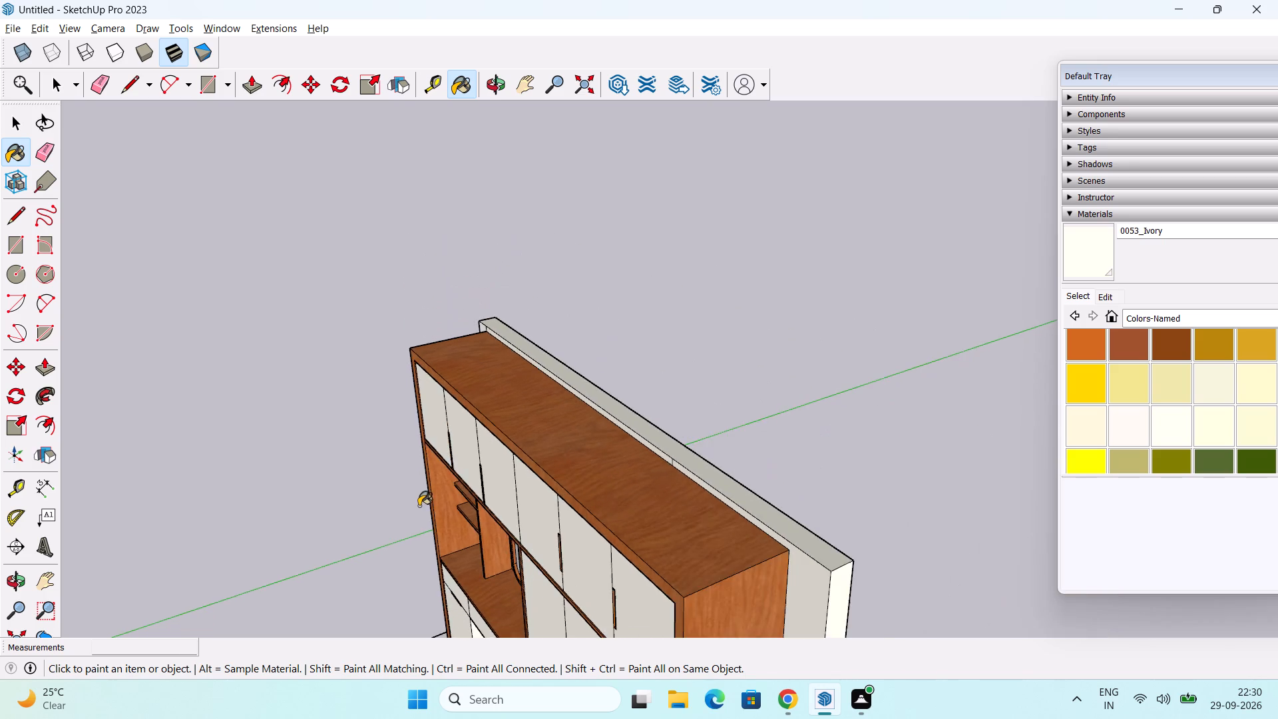
middle_drag(419, 504, 943, 499)
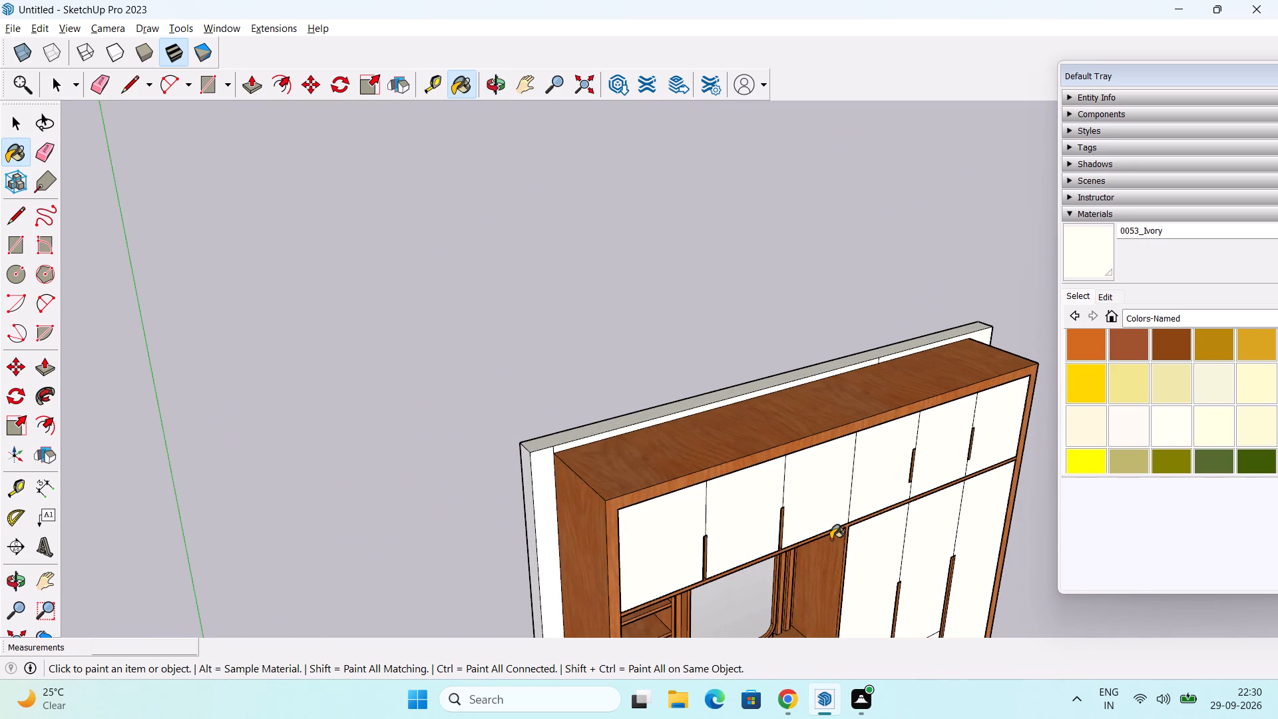
shift+middle_drag(831, 535, 791, 385)
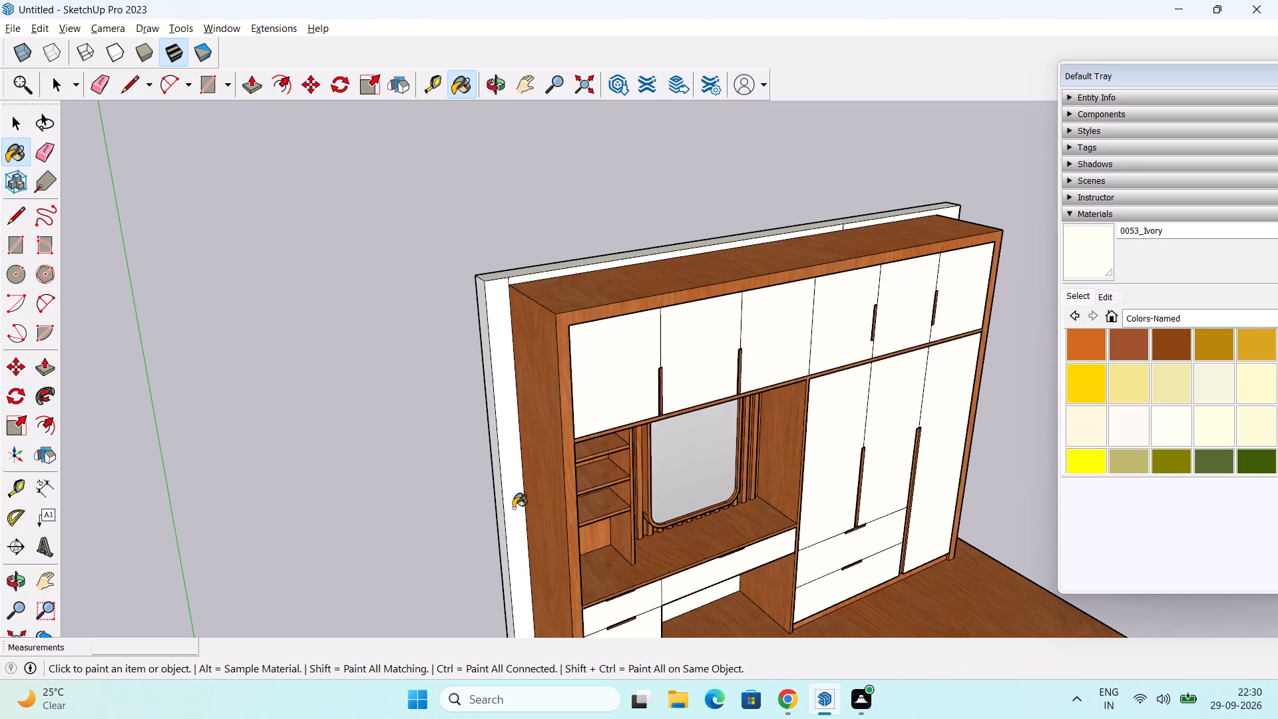
click(513, 508)
scroll(570, 453, down, 6)
middle_drag(572, 455, 580, 462)
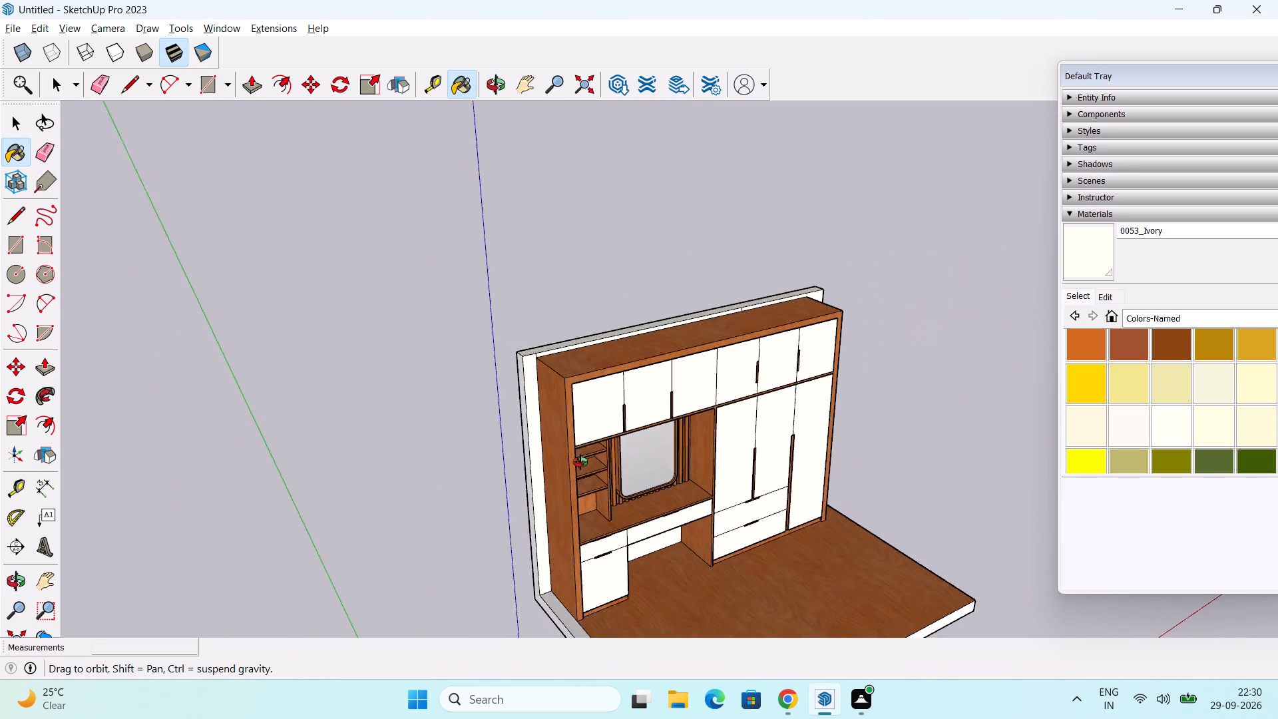
middle_drag(580, 462, 699, 492)
middle_drag(696, 492, 646, 494)
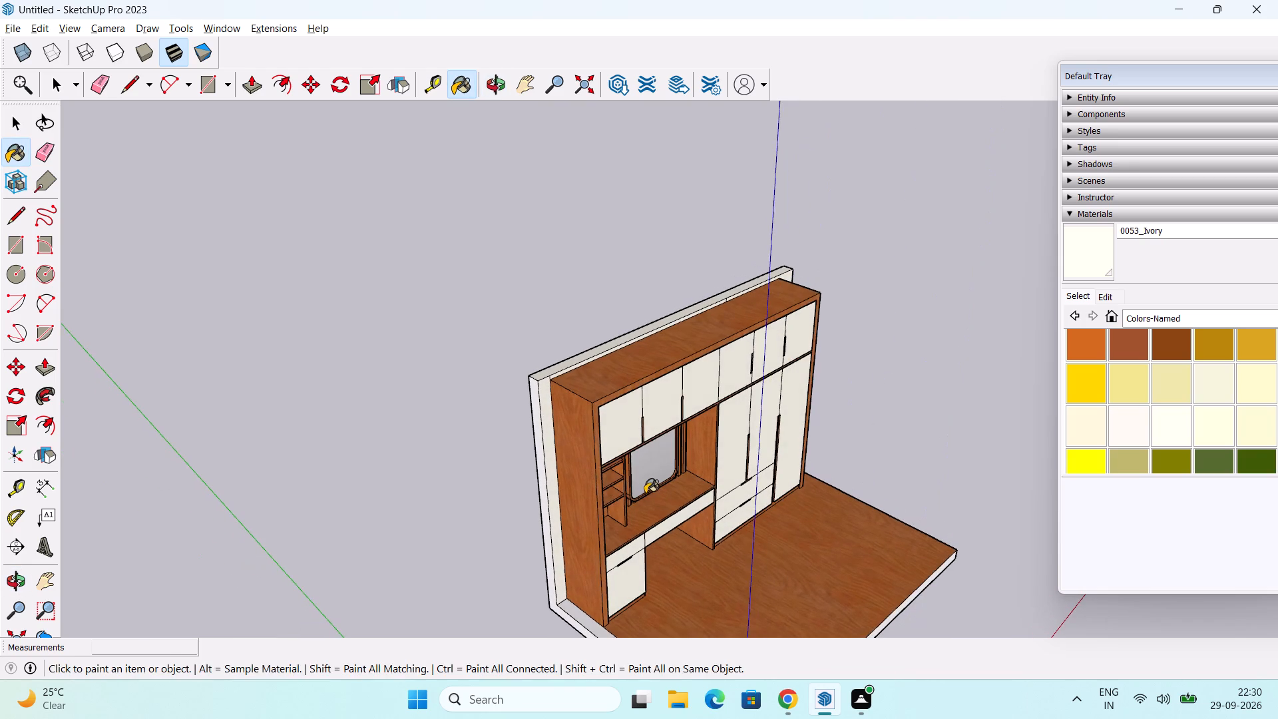
middle_drag(645, 495, 632, 374)
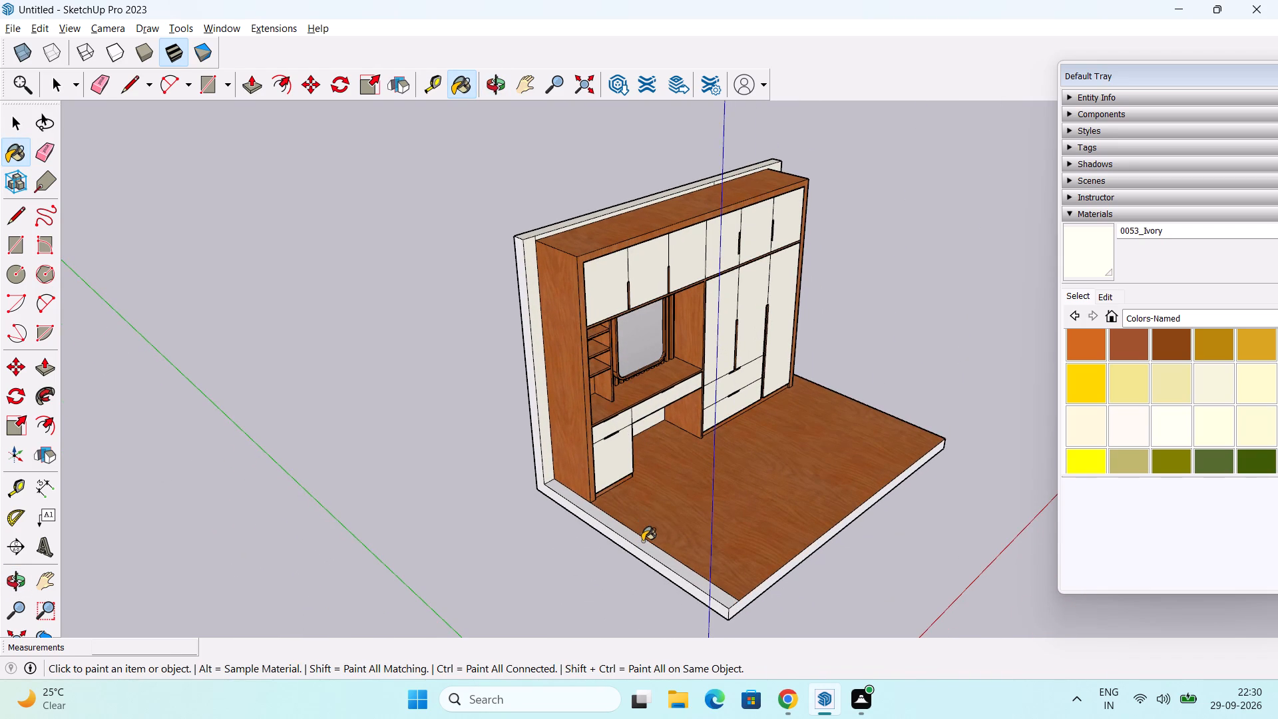
click(644, 545)
Examine the painted wardrobe, dressing table, wall and floor from both ends.
scroll(649, 539, down, 2)
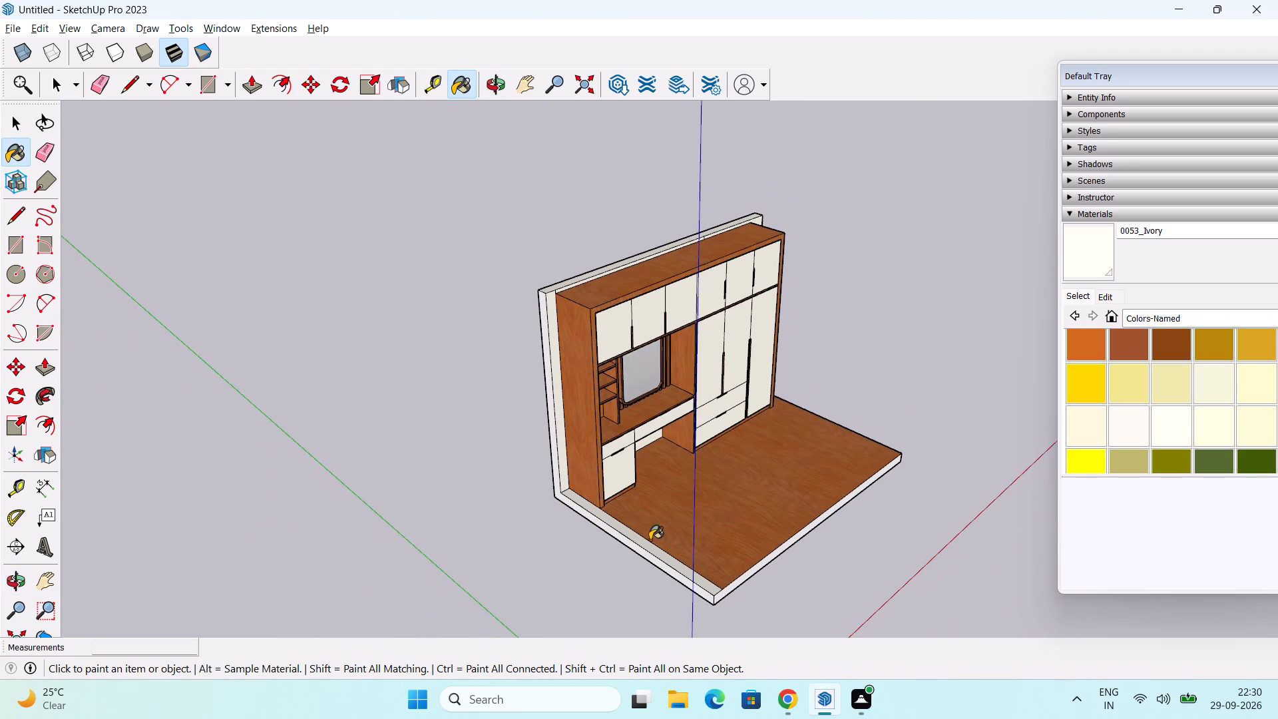
middle_drag(650, 540, 471, 580)
middle_drag(608, 523, 871, 481)
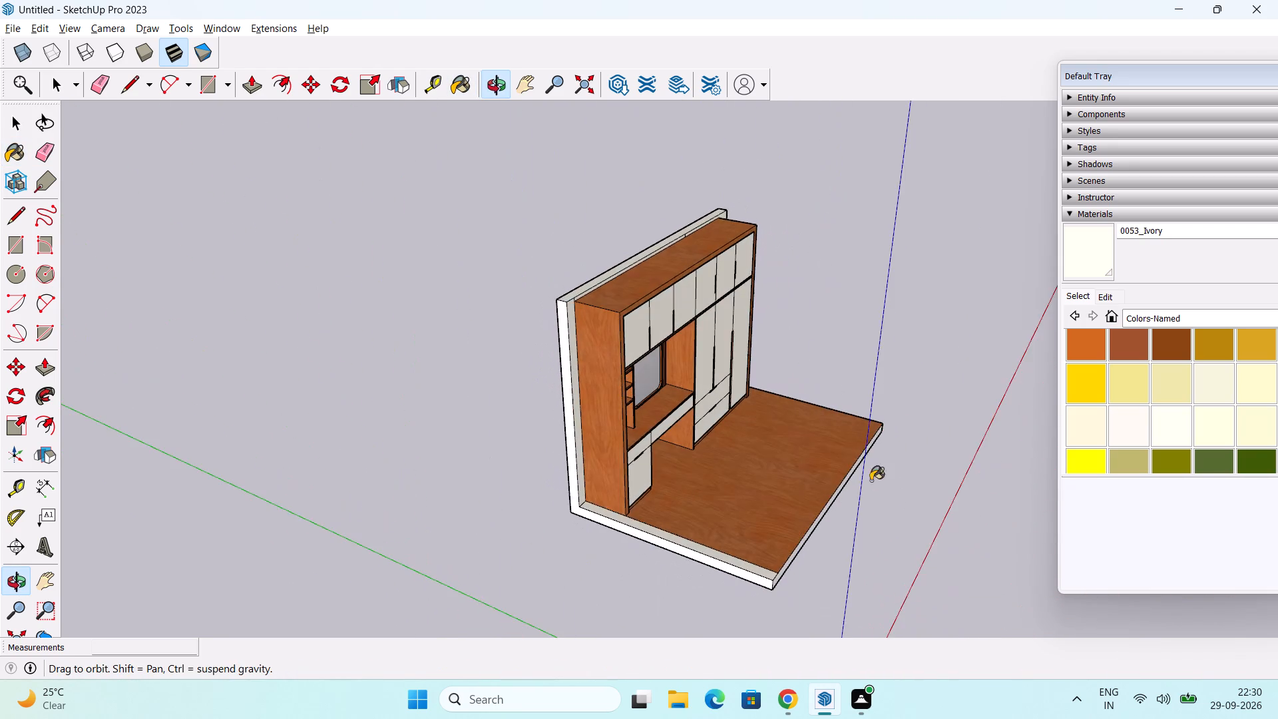
scroll(743, 463, up, 6)
middle_drag(731, 430, 493, 456)
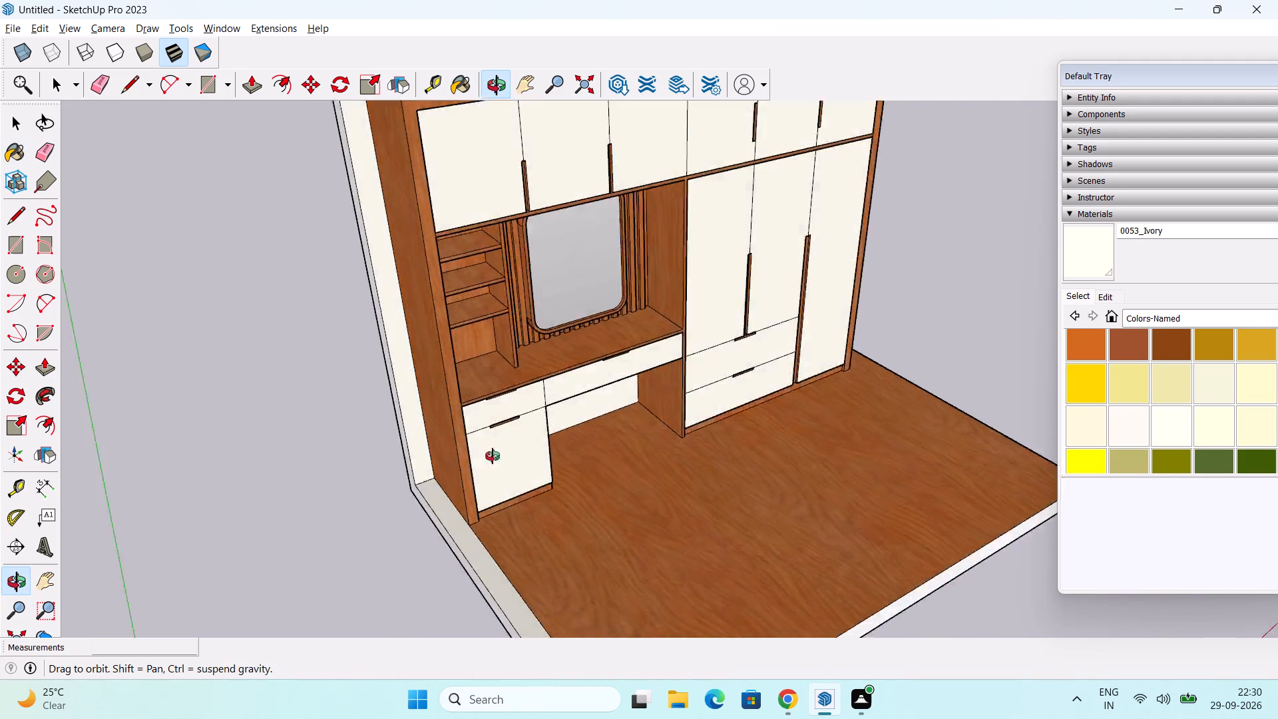
middle_drag(493, 456, 357, 455)
middle_drag(830, 477, 491, 443)
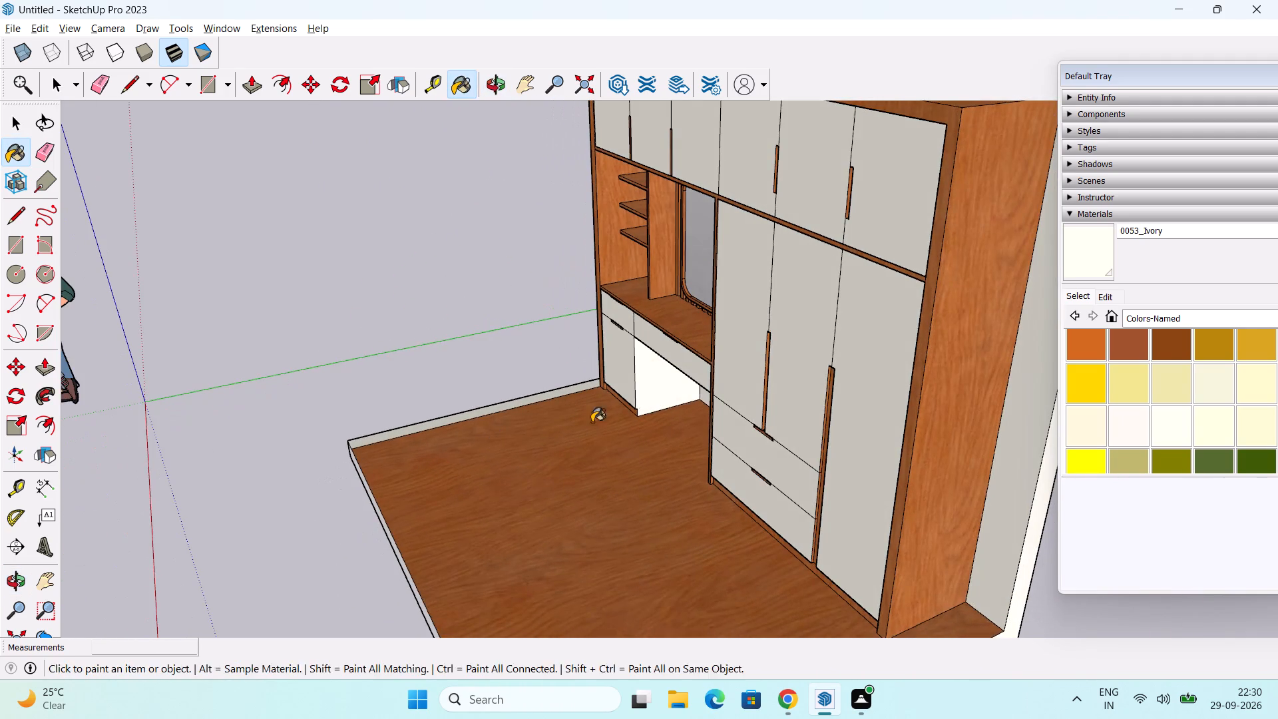
middle_drag(685, 424, 808, 489)
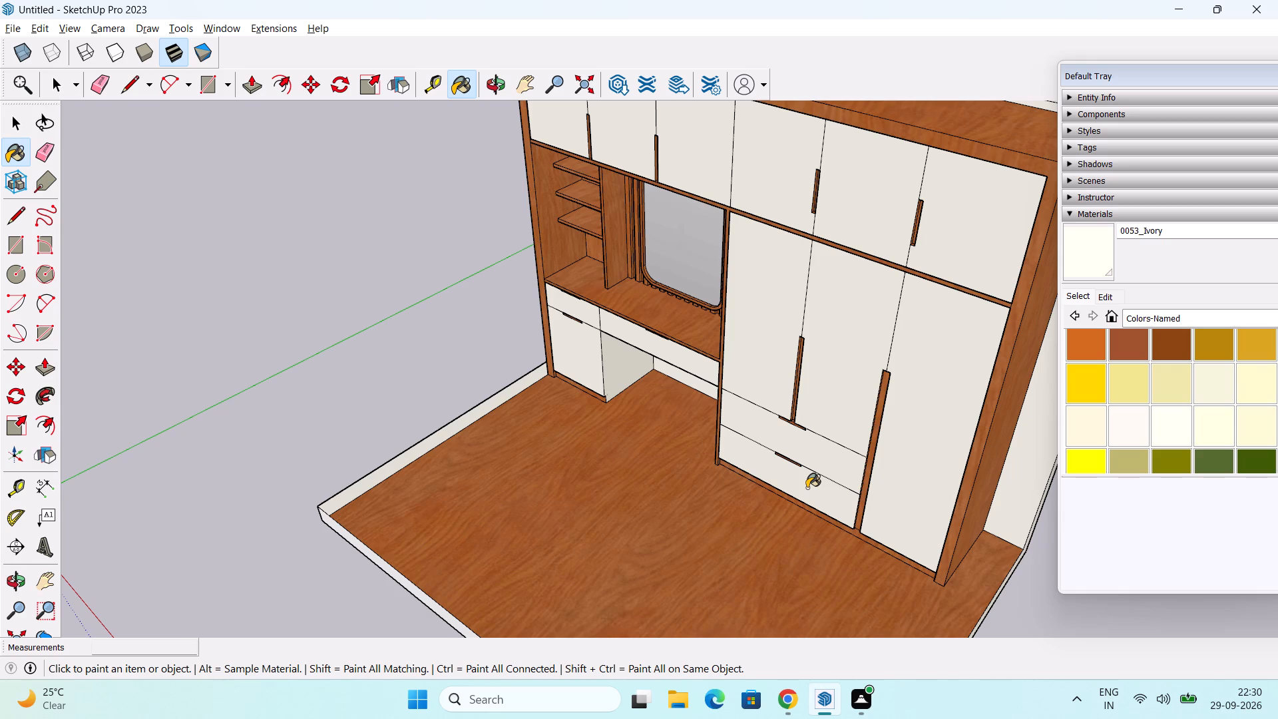
Push/Pull the L-shaped end face of the wall and floor beside the dressing table outward by 1'.
scroll(664, 523, down, 2)
middle_drag(584, 525, 1179, 509)
shift+middle_drag(785, 499, 843, 315)
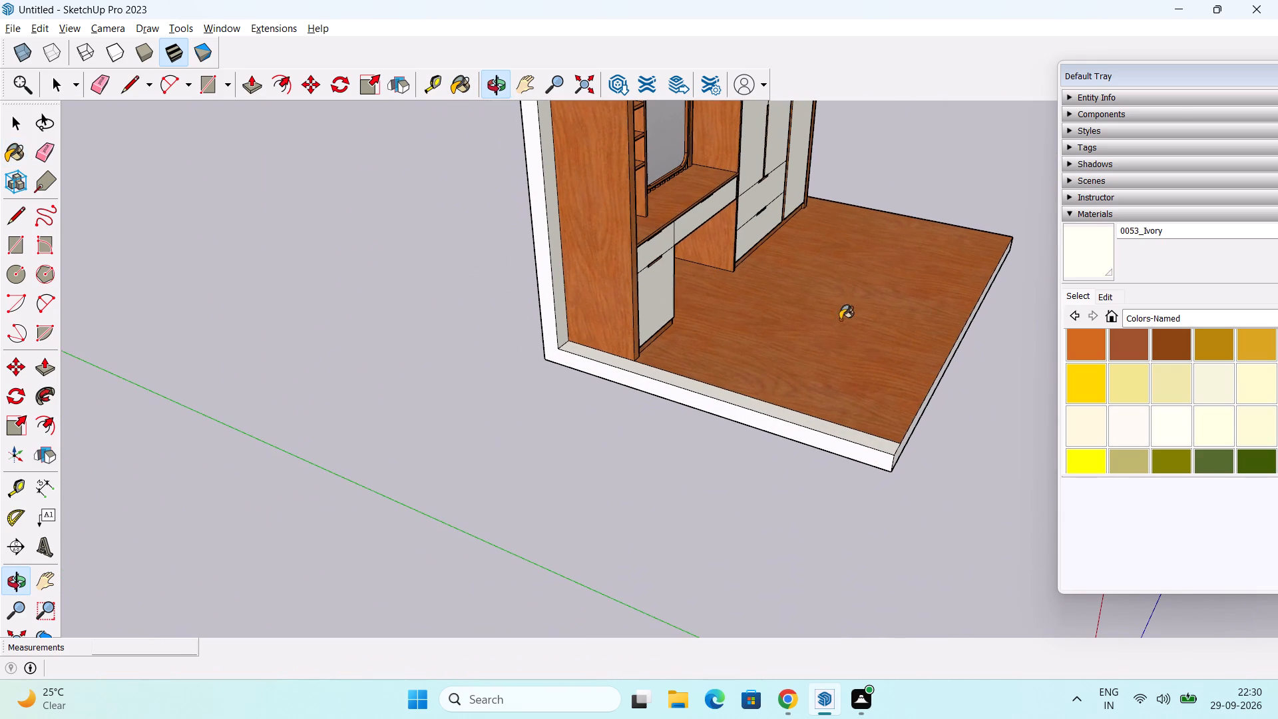
key(space)
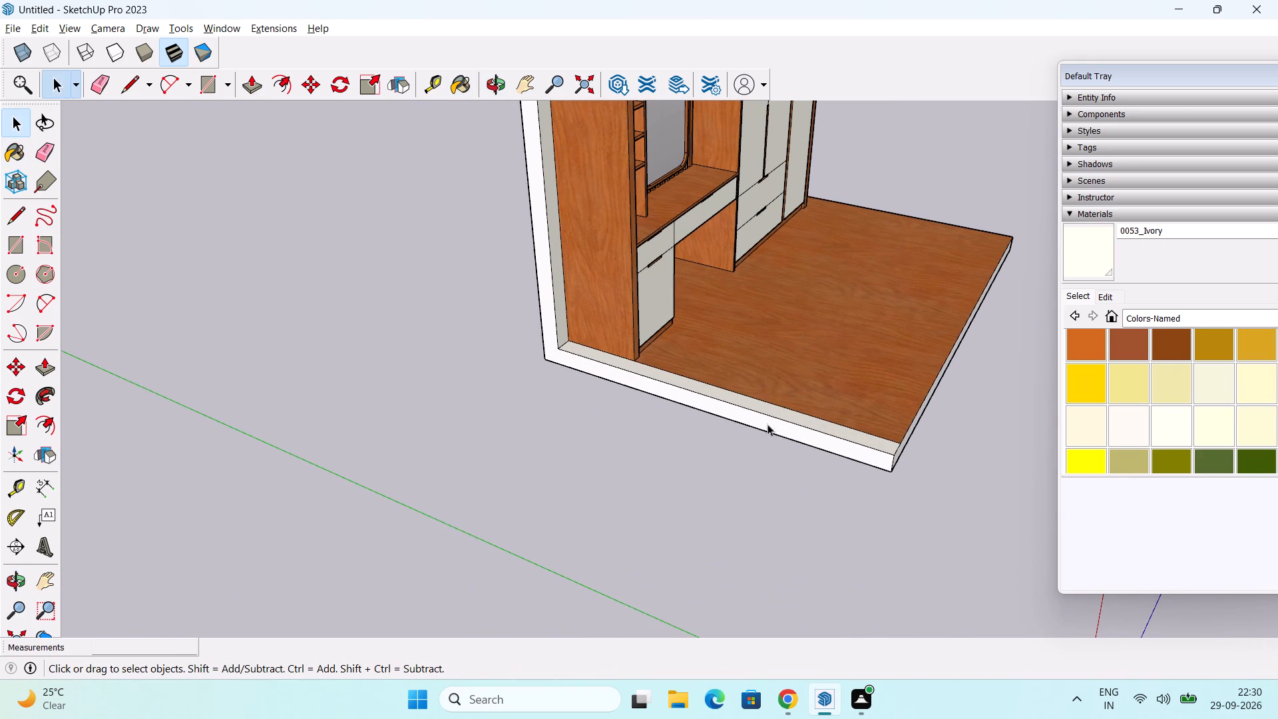
key(p)
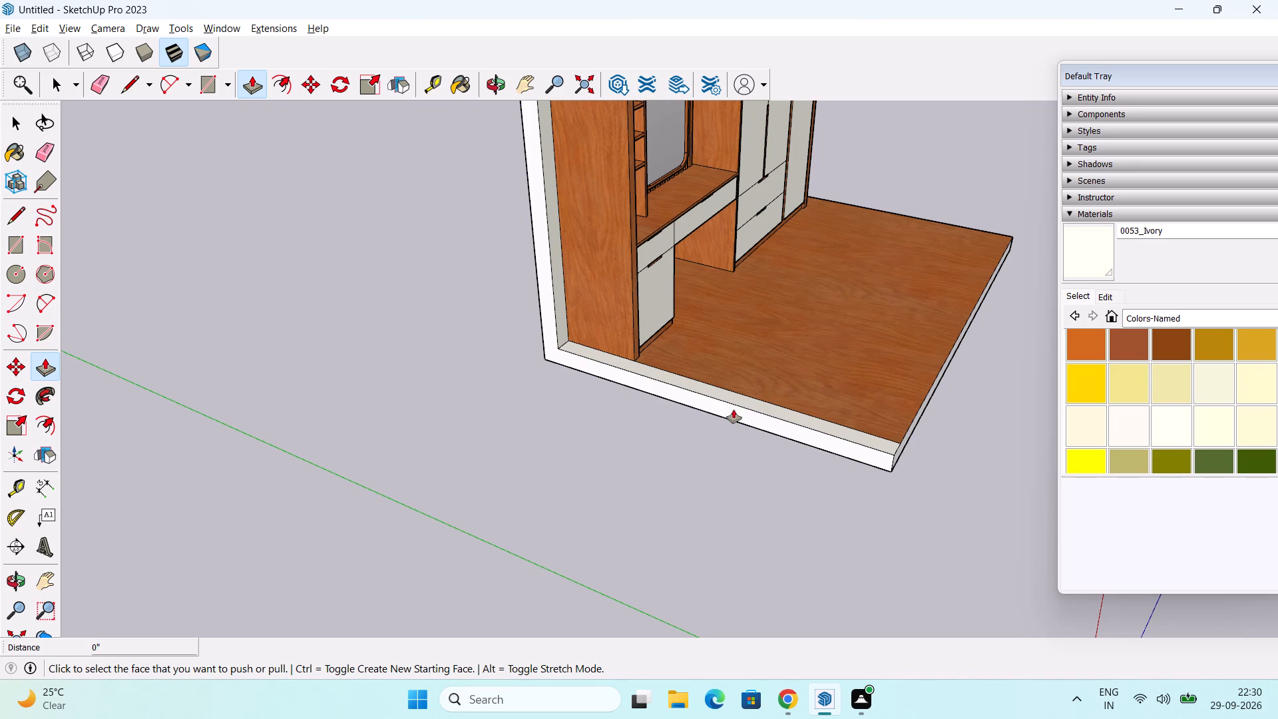
key(space)
click(521, 426)
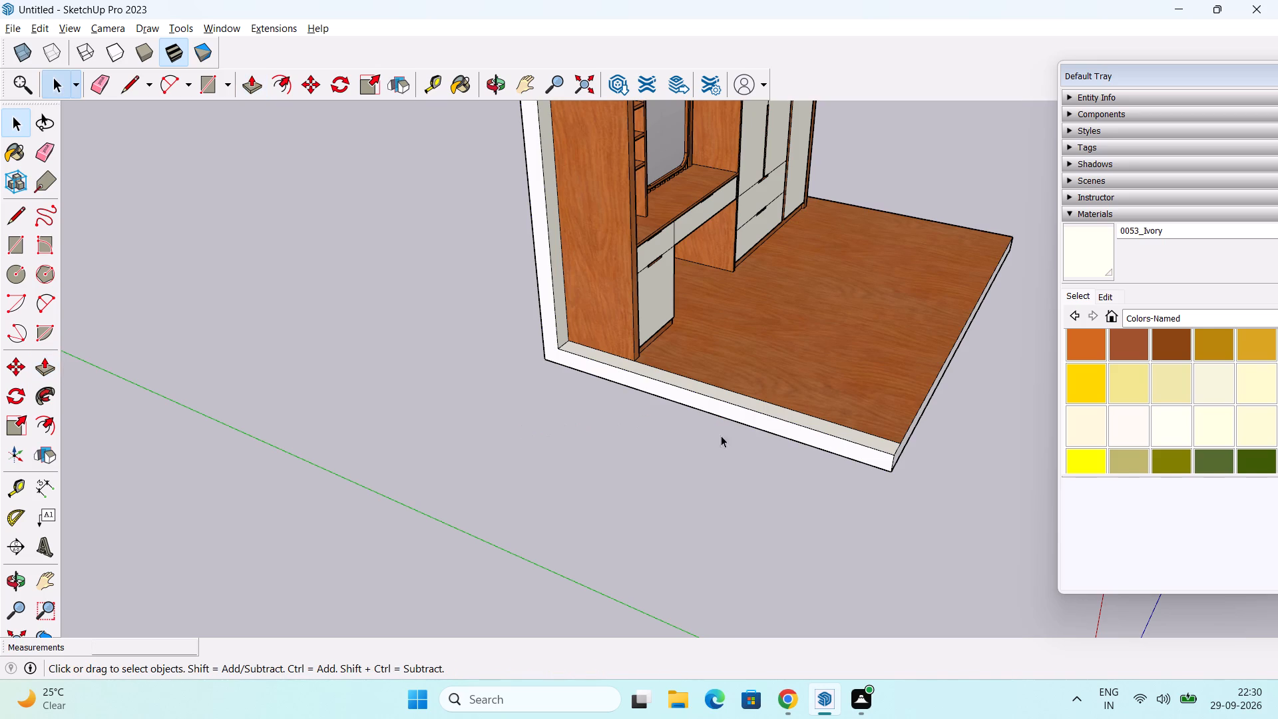
key(p)
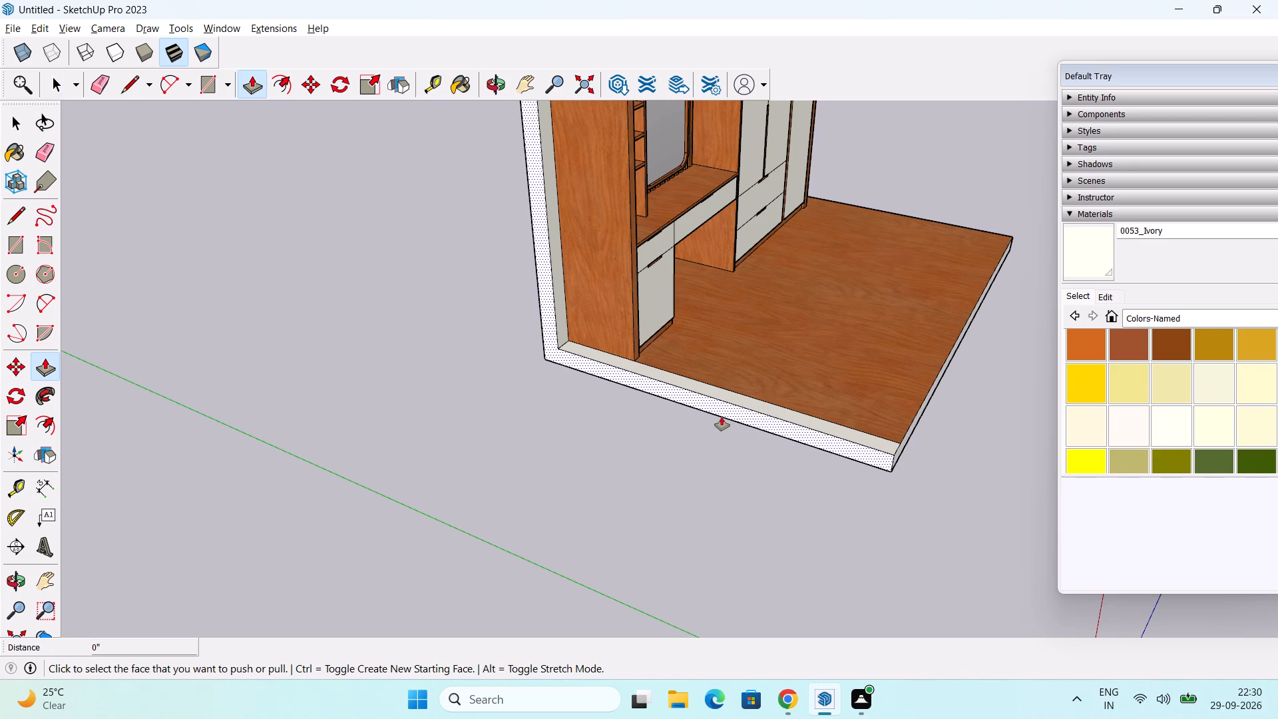
click(721, 417)
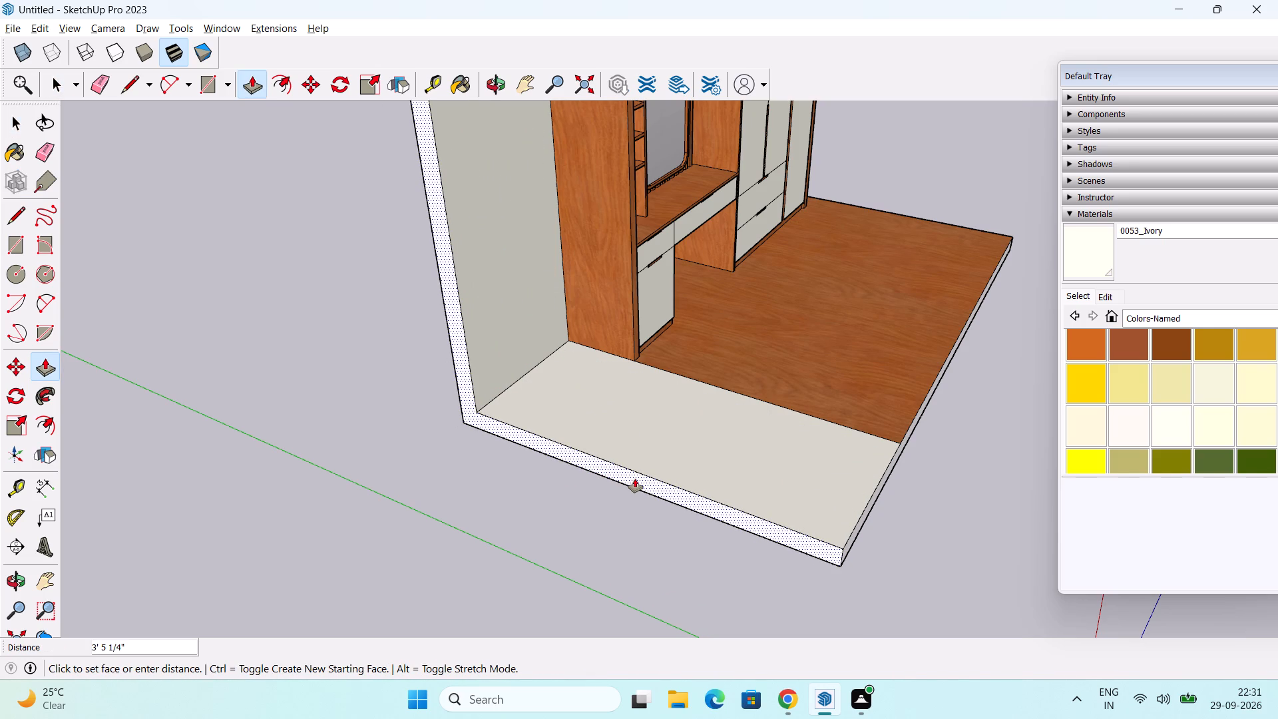
text(1')
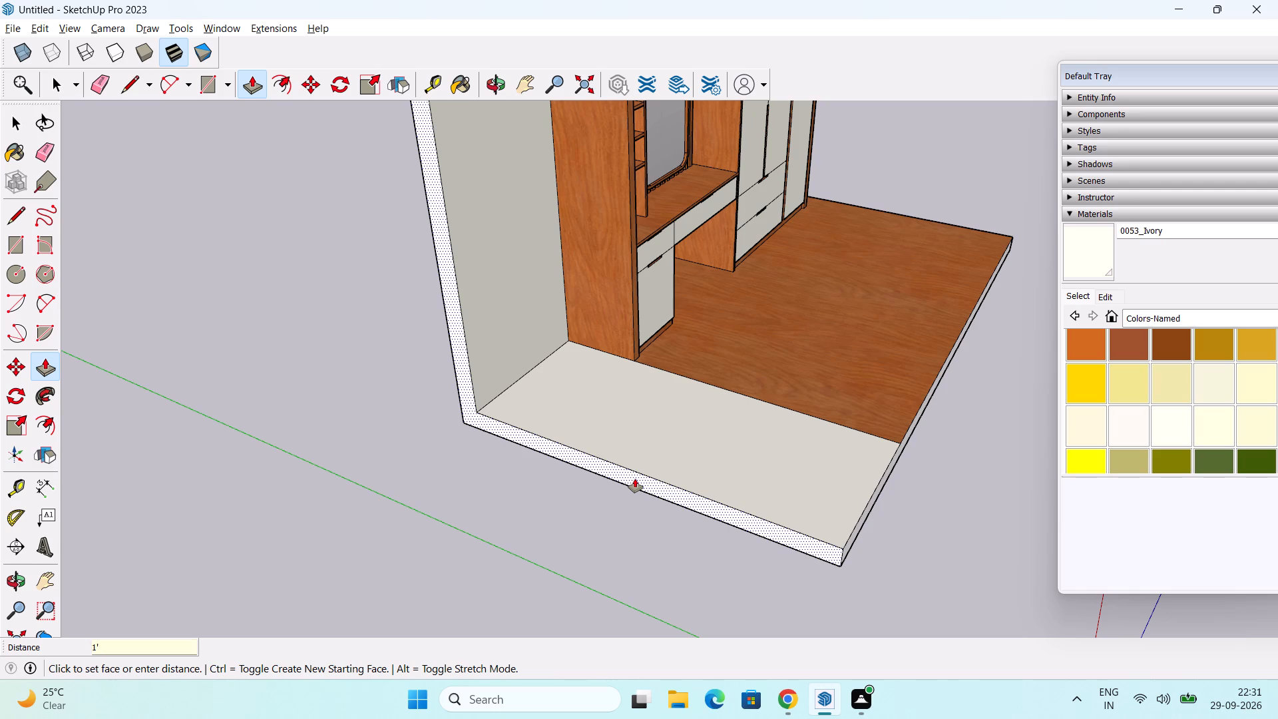
key(Return)
Extend the same wall-and-floor end face beside the dressing table outward by another 1'.
scroll(680, 437, down, 3)
middle_drag(686, 430, 521, 433)
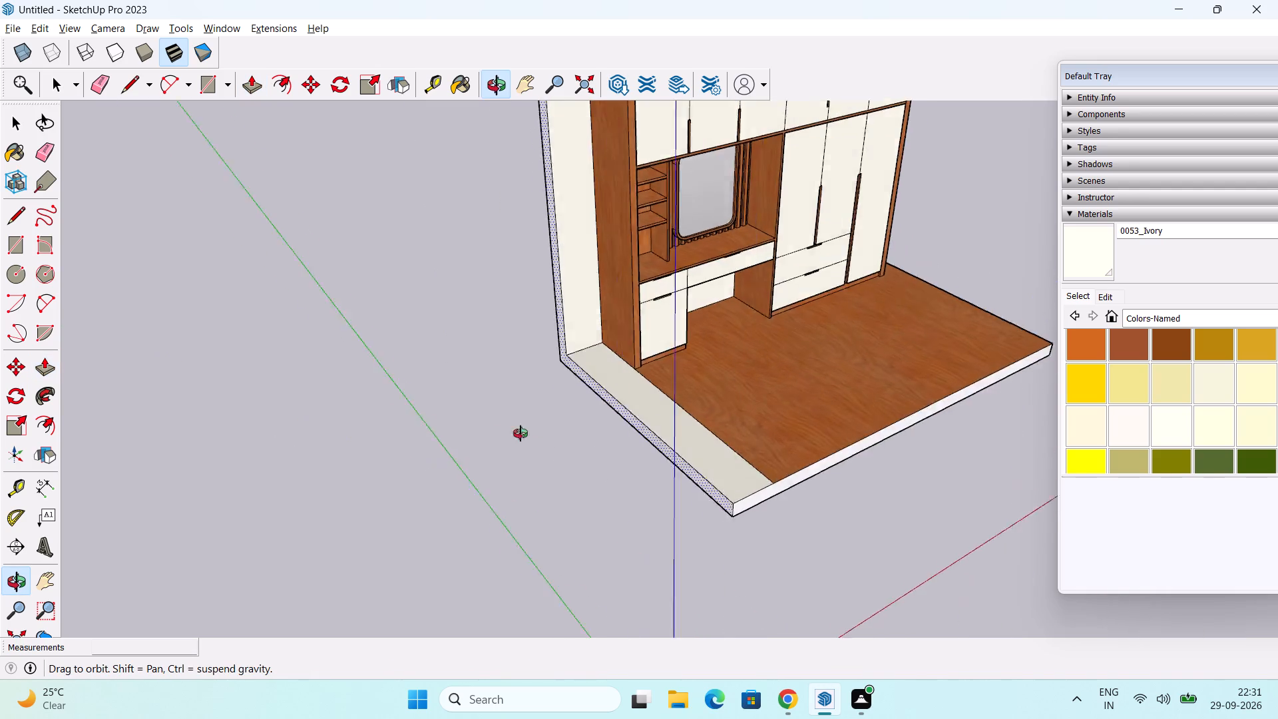
middle_drag(521, 433, 236, 421)
scroll(573, 392, down, 2)
middle_drag(539, 445, 921, 384)
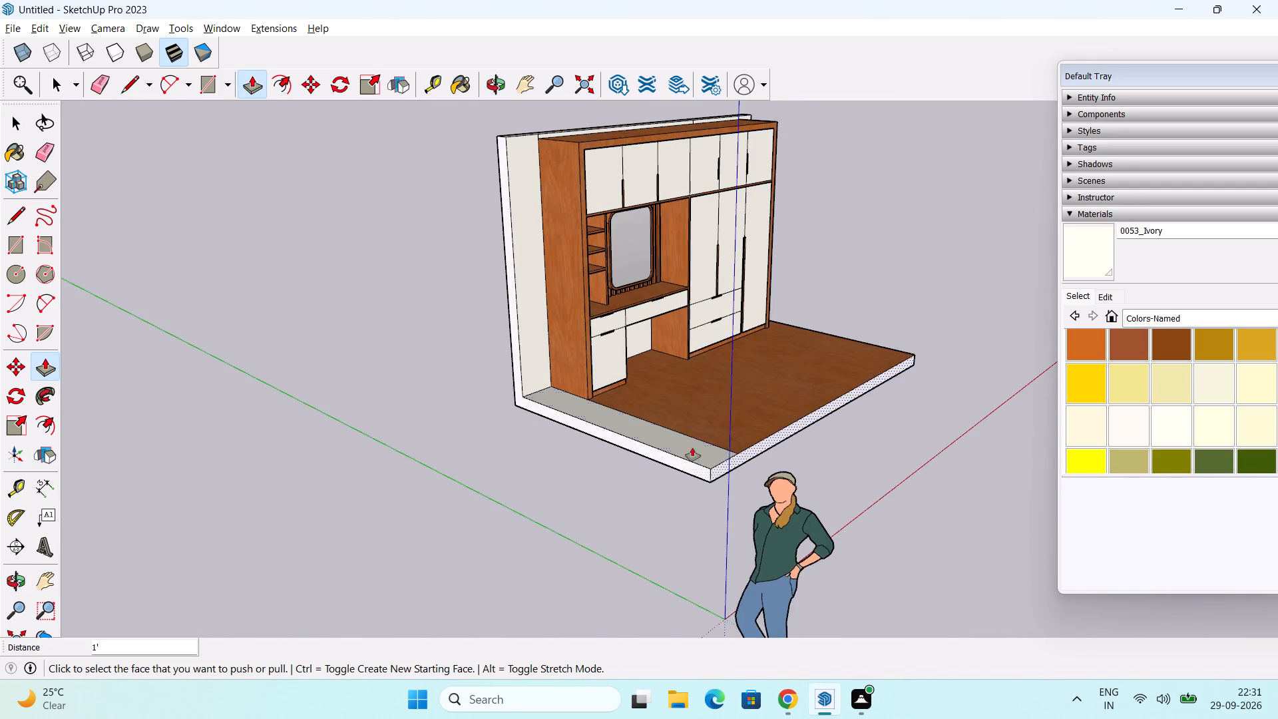
scroll(652, 463, up, 3)
click(653, 453)
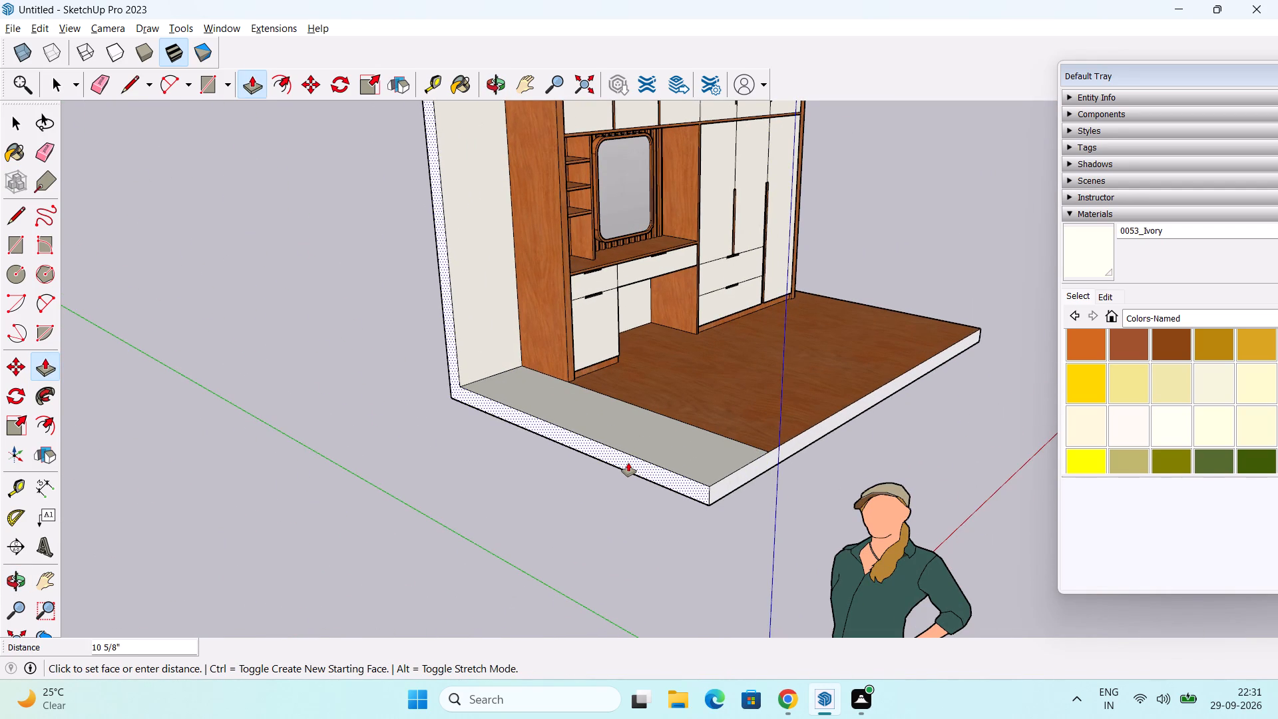
text(1')
key(Return)
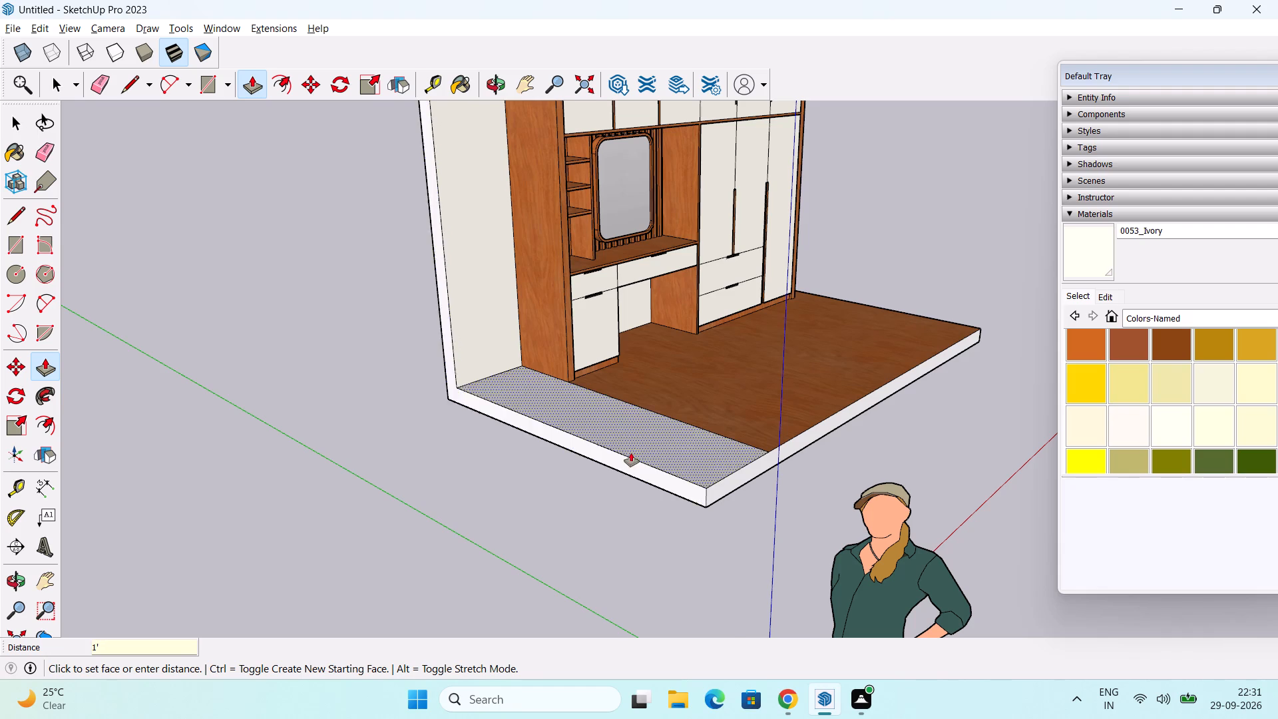
Push/Pull the wall-and-floor end face on the wardrobe side outward by 1'.
scroll(631, 453, down, 4)
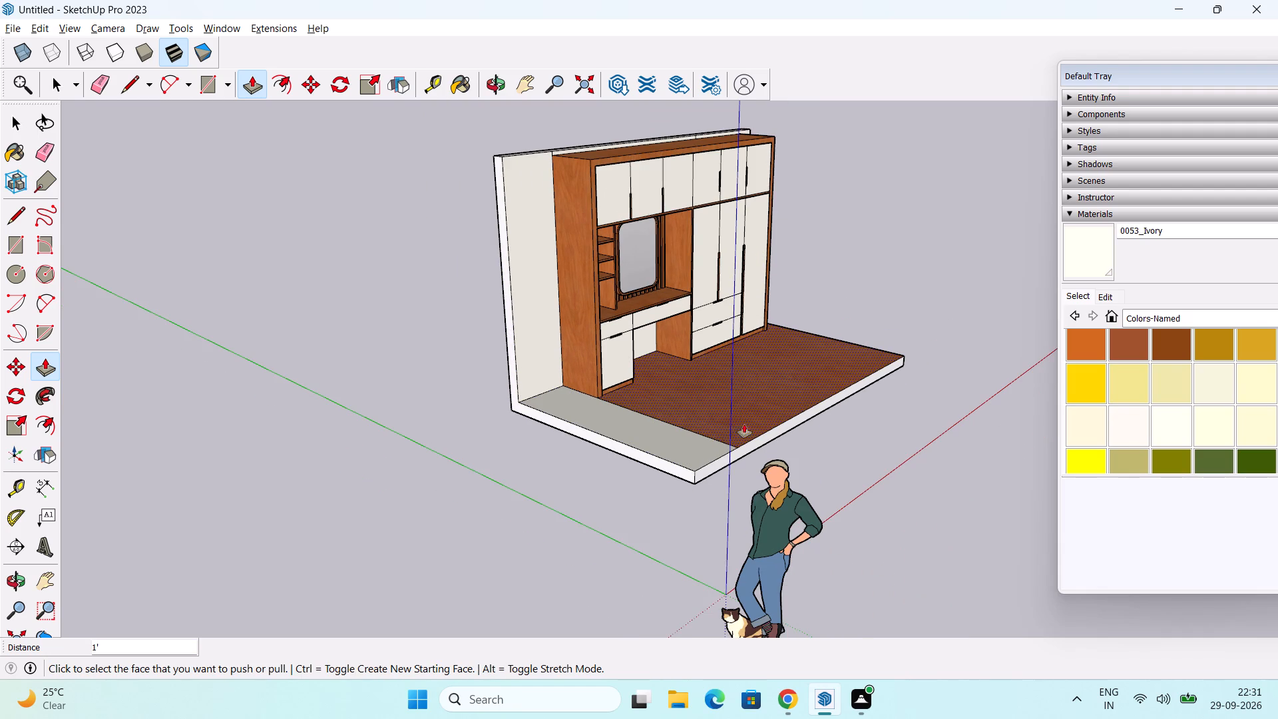
scroll(759, 418, down, 2)
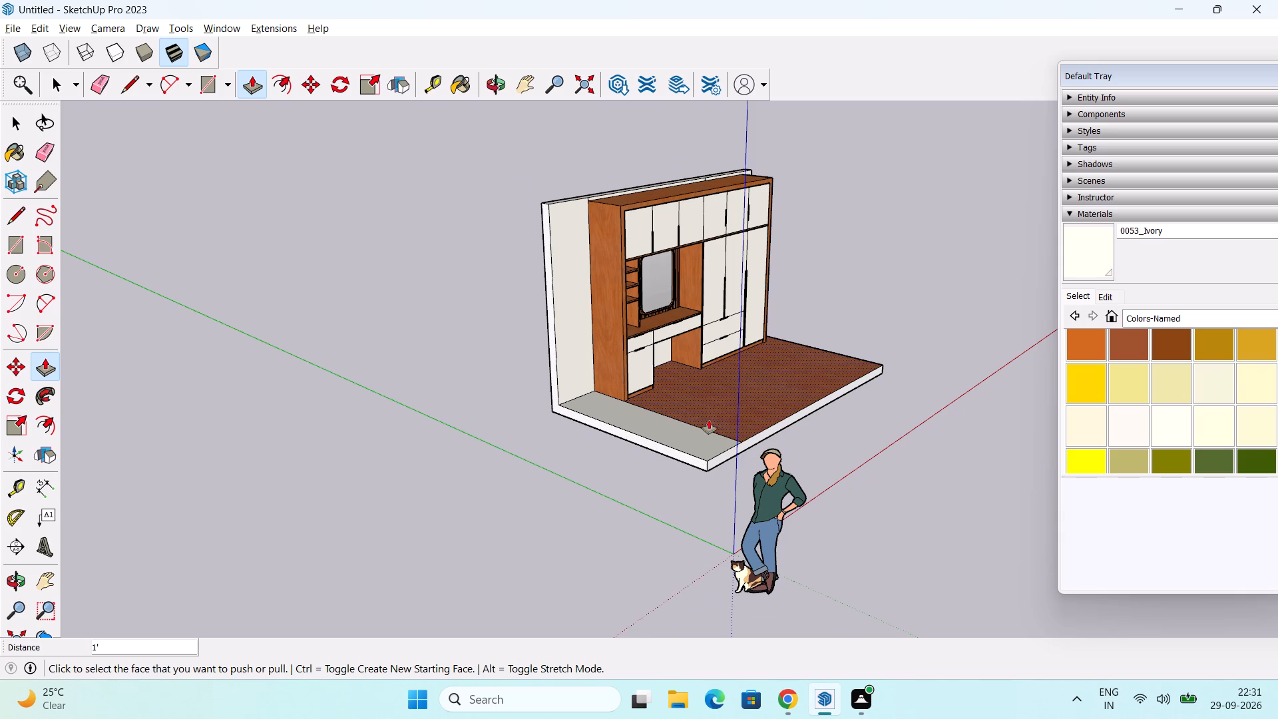
scroll(704, 404, down, 2)
middle_drag(704, 404, 345, 434)
scroll(772, 425, up, 3)
middle_drag(770, 425, 477, 420)
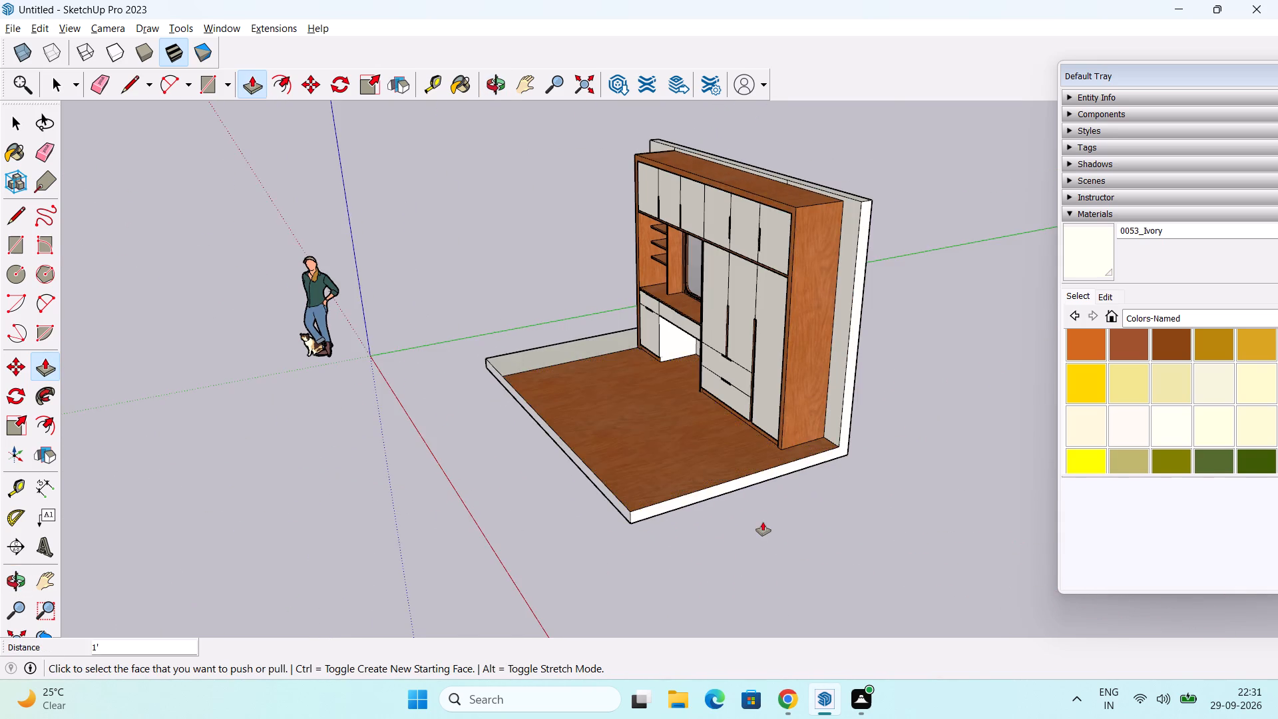
scroll(769, 515, up, 8)
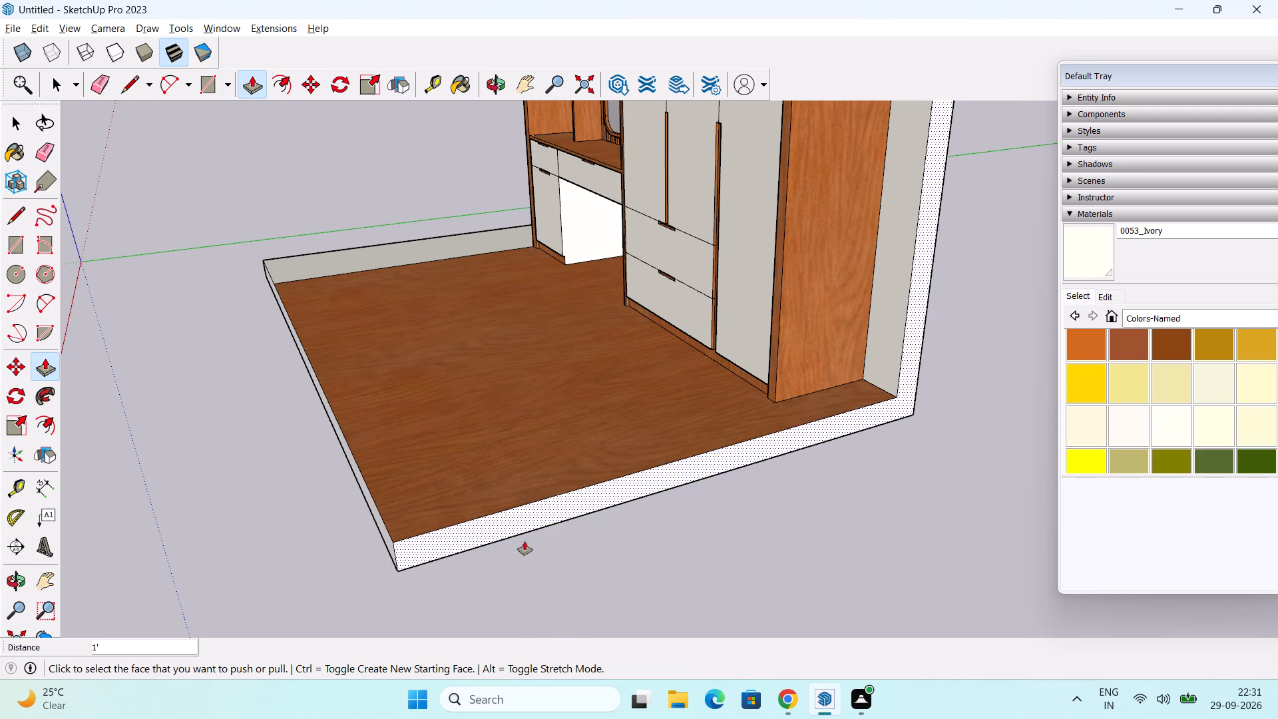
click(615, 491)
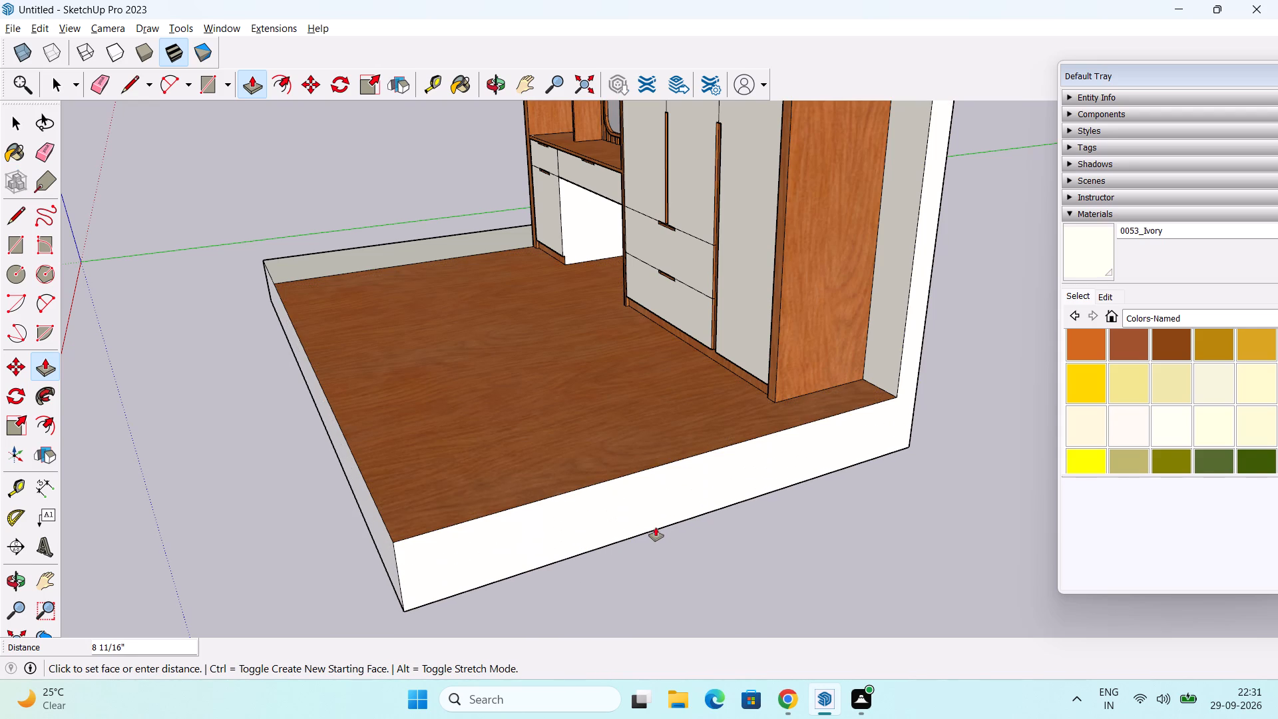
key(Escape)
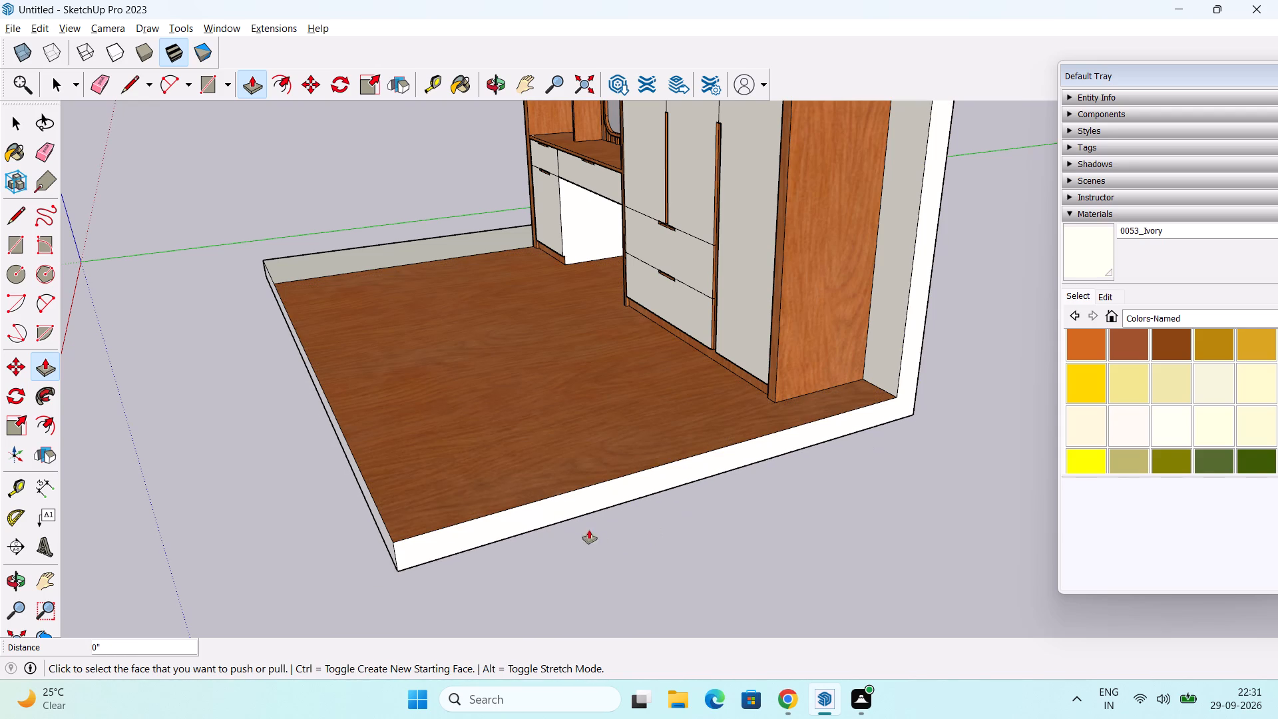
click(515, 520)
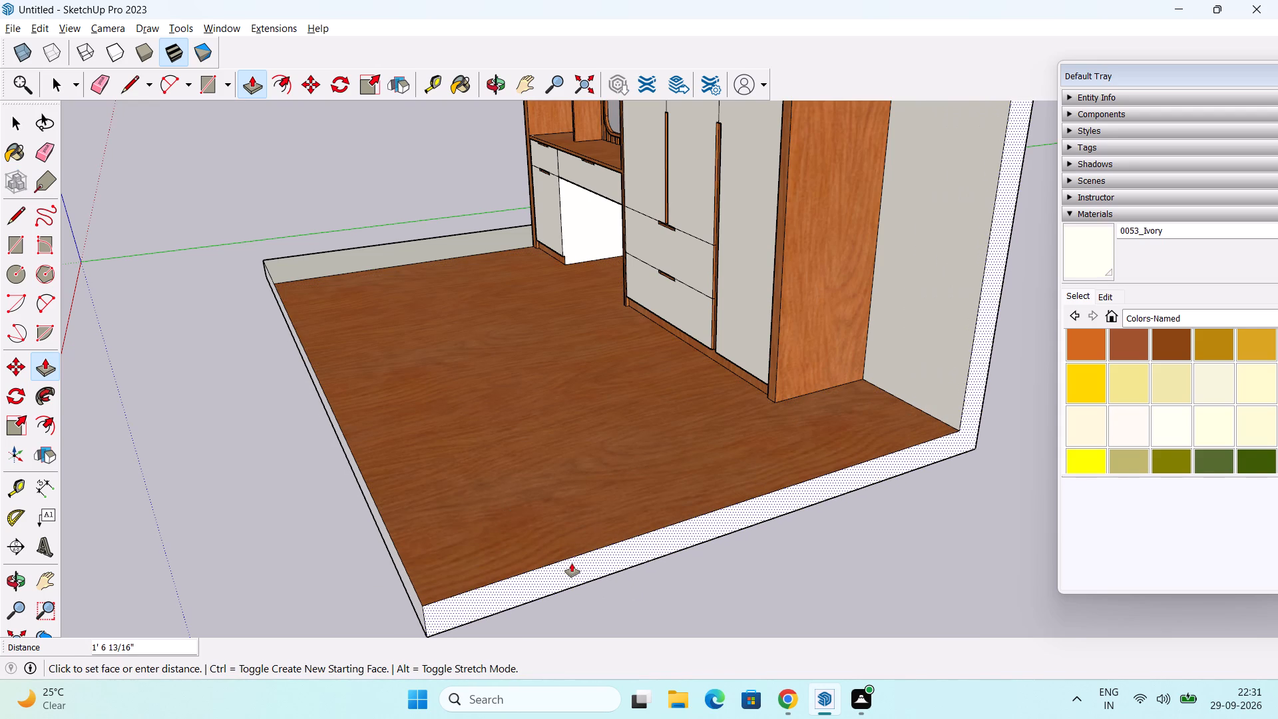
text(1')
key(Return)
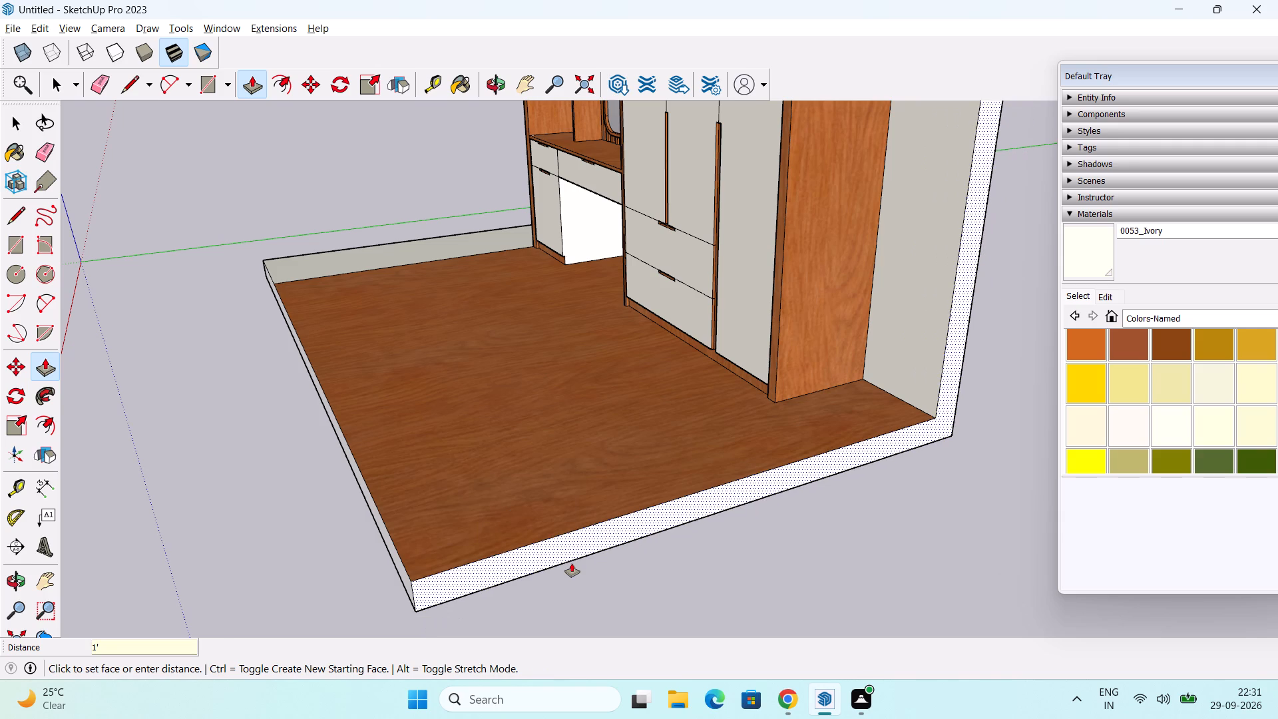
Copy the floor's outer edge at the dressing table end 6" inward to mark a side wall strip.
scroll(629, 555, down, 5)
middle_drag(650, 563, 1176, 590)
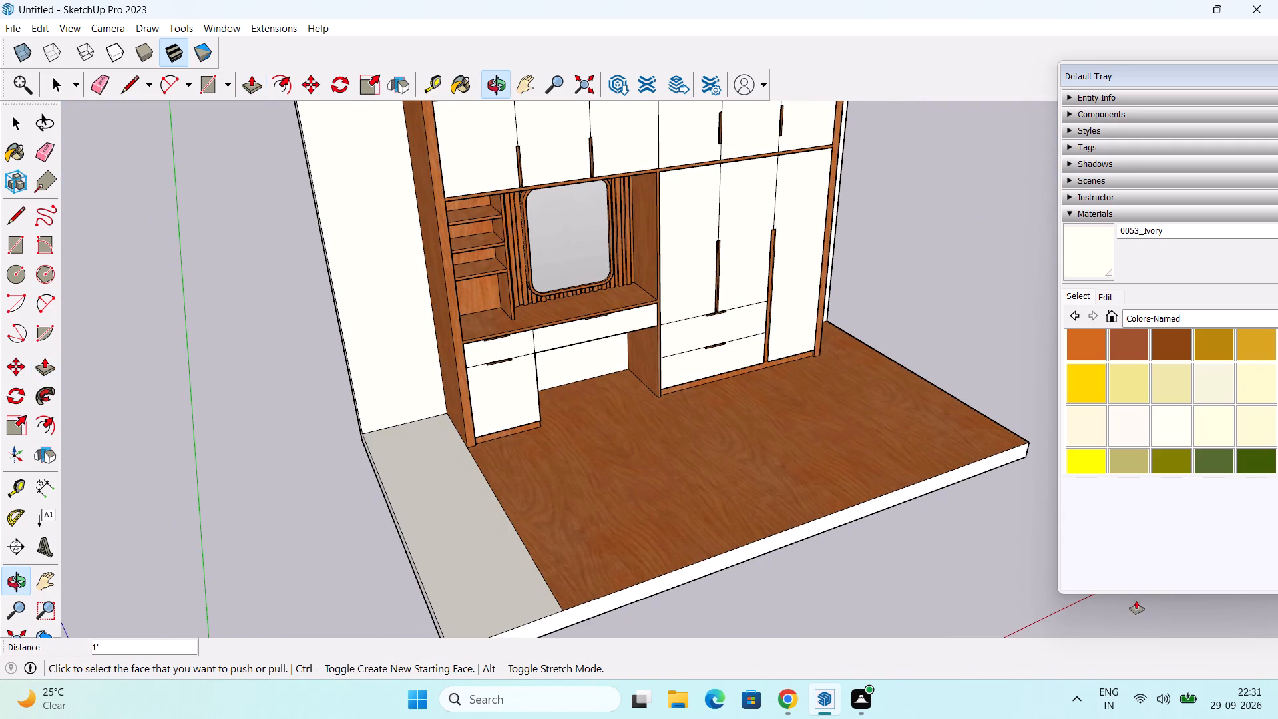
key(space)
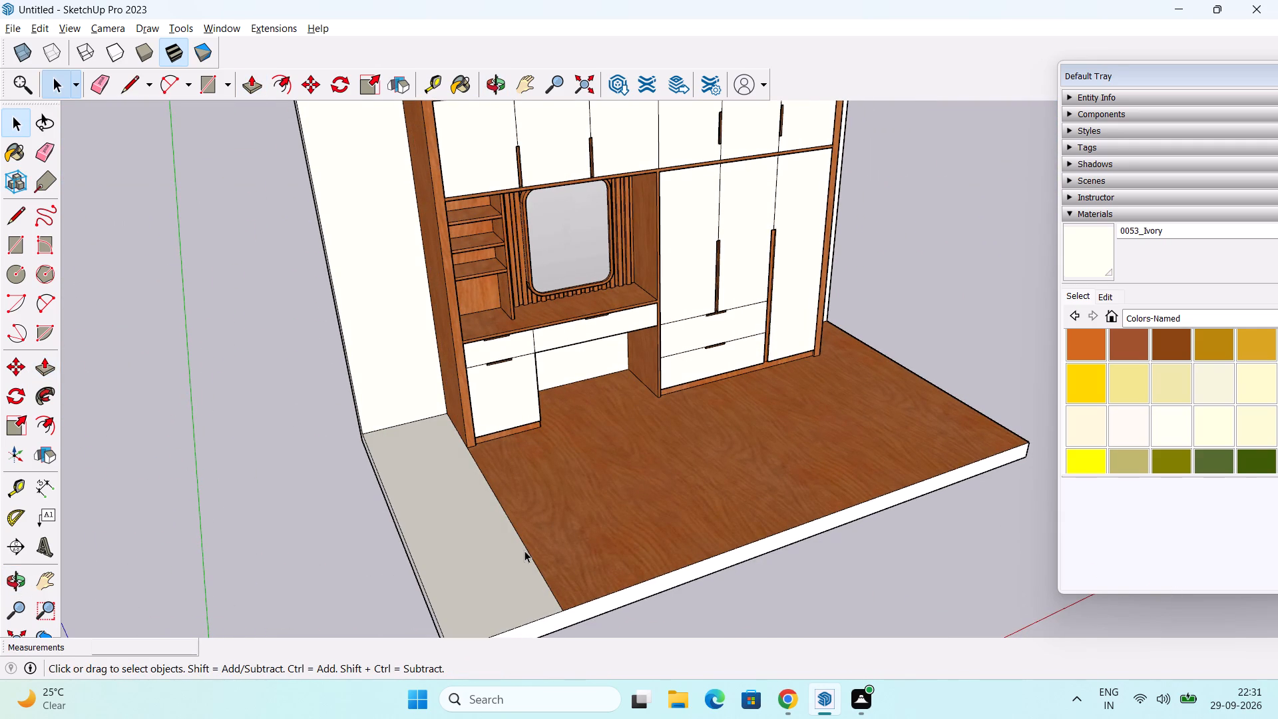
click(531, 561)
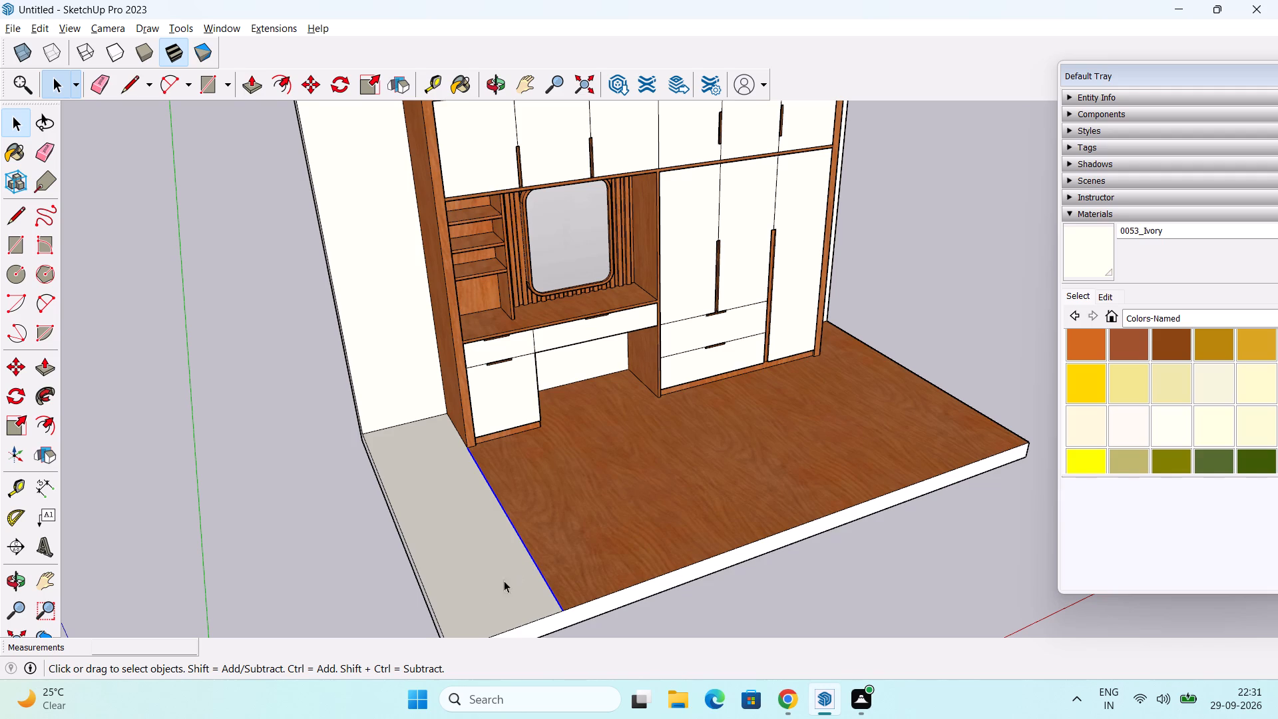
scroll(413, 597, up, 4)
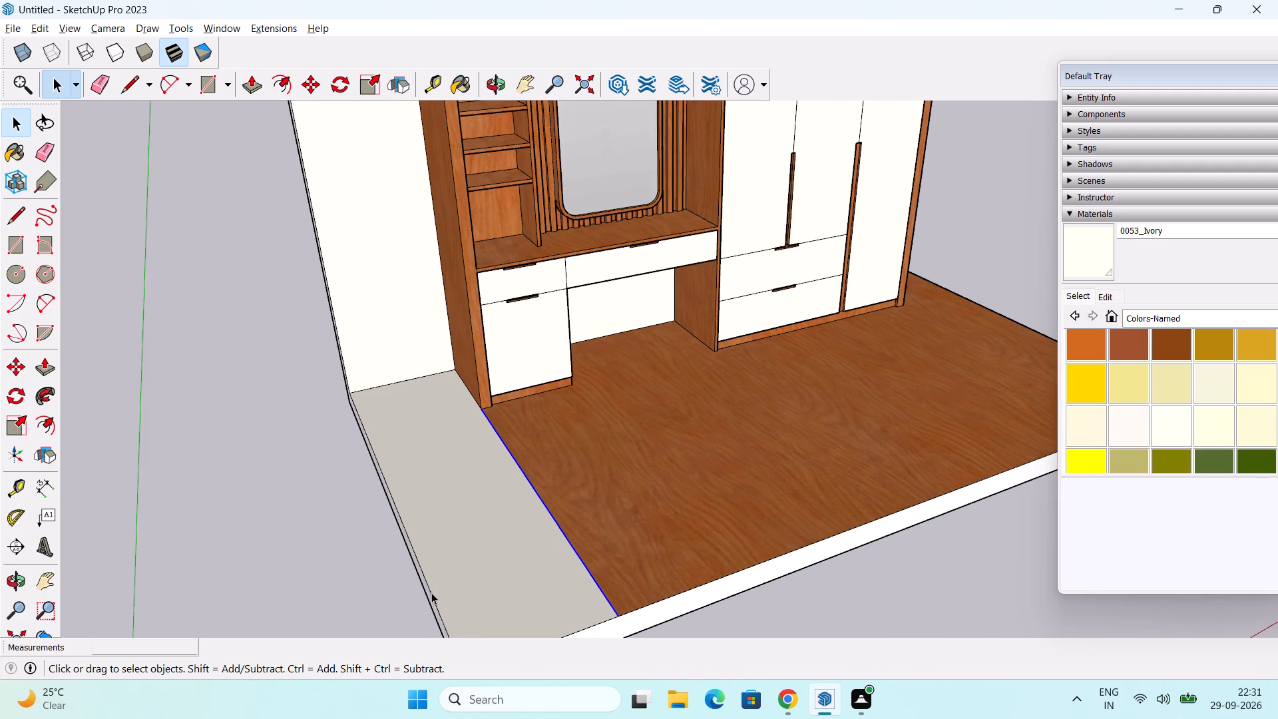
click(431, 593)
scroll(497, 561, down, 1)
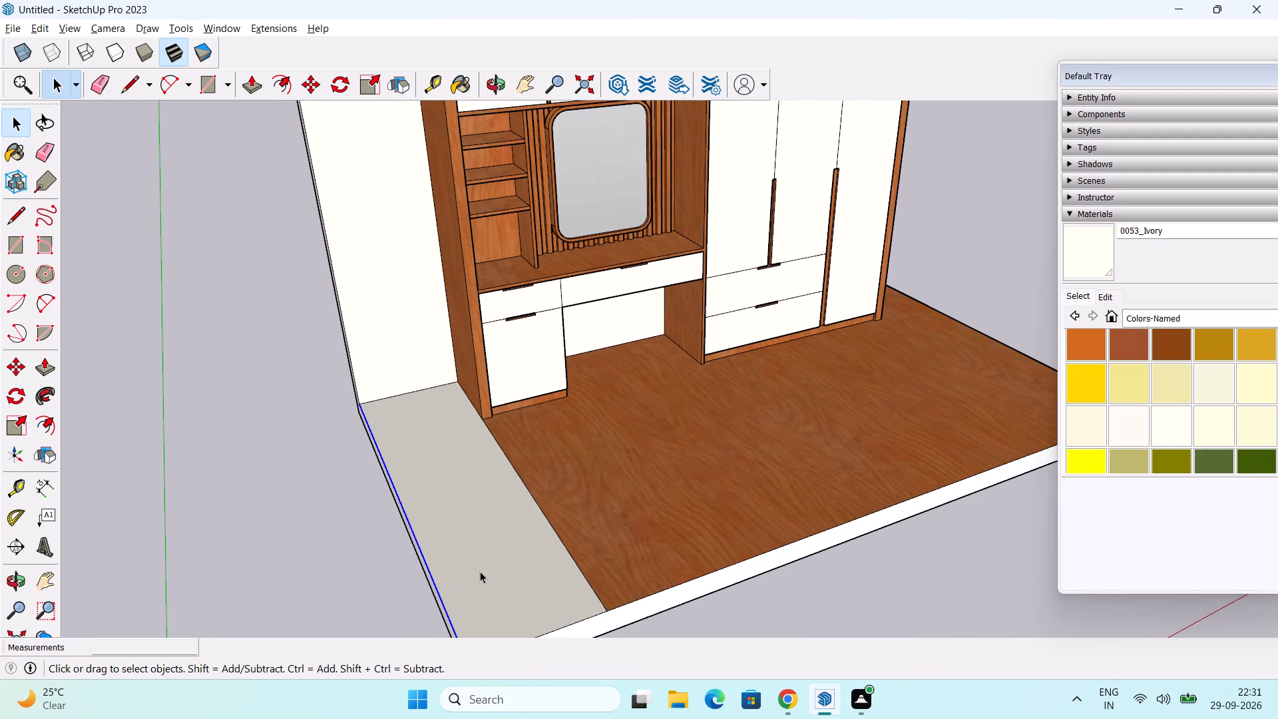
middle_drag(510, 583, 486, 427)
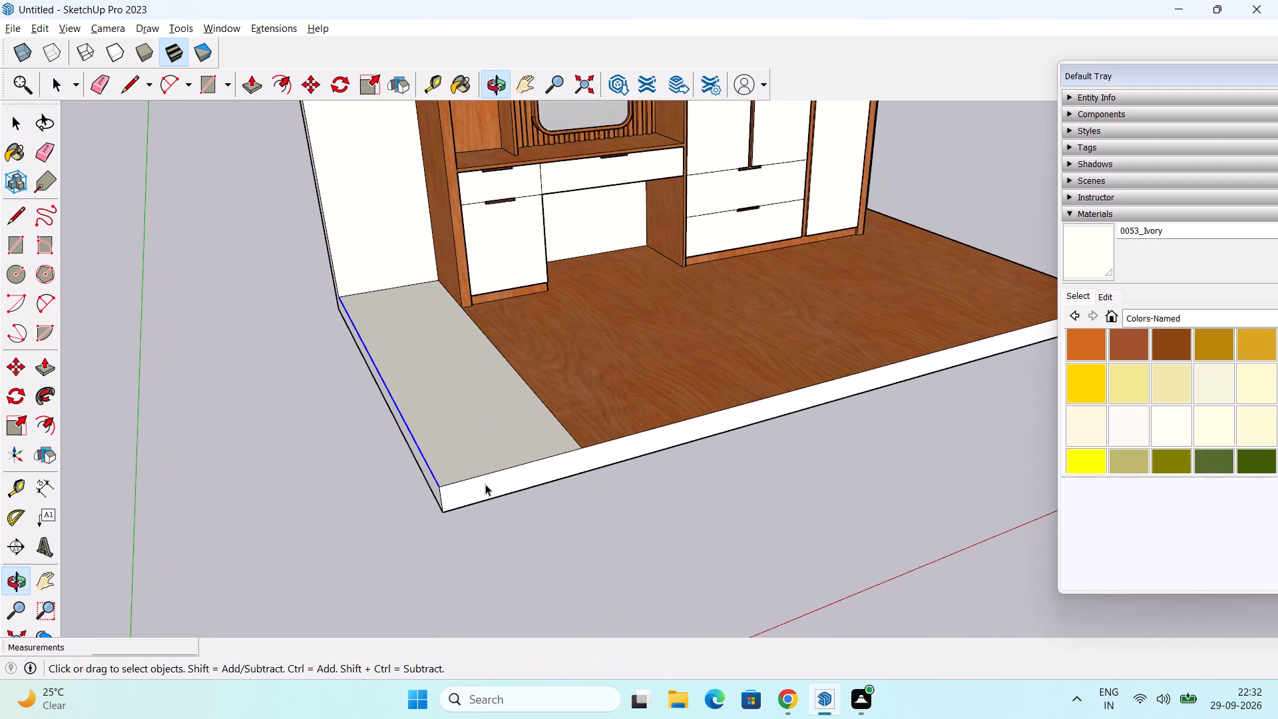
key(m)
click(443, 487)
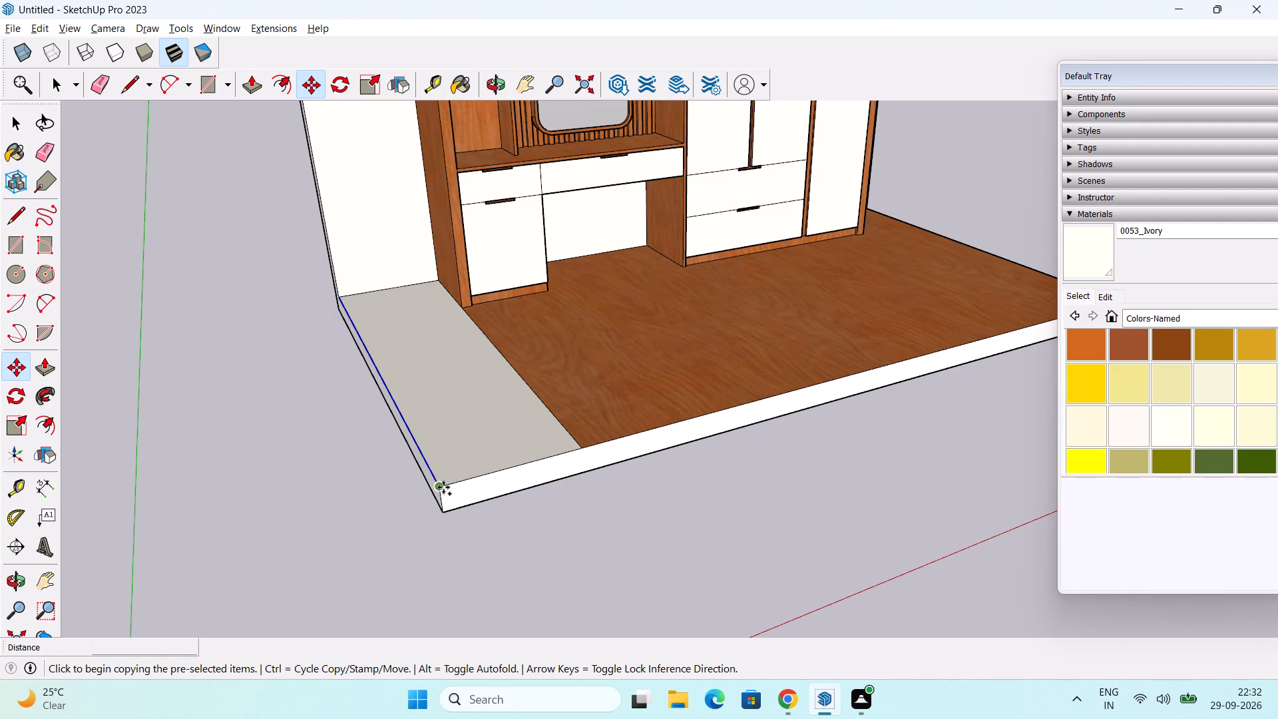
text(6")
key(Return)
Copy the floor's outer edge at the wardrobe end 6" inward to mark the opposite side wall strip.
scroll(530, 559, down, 2)
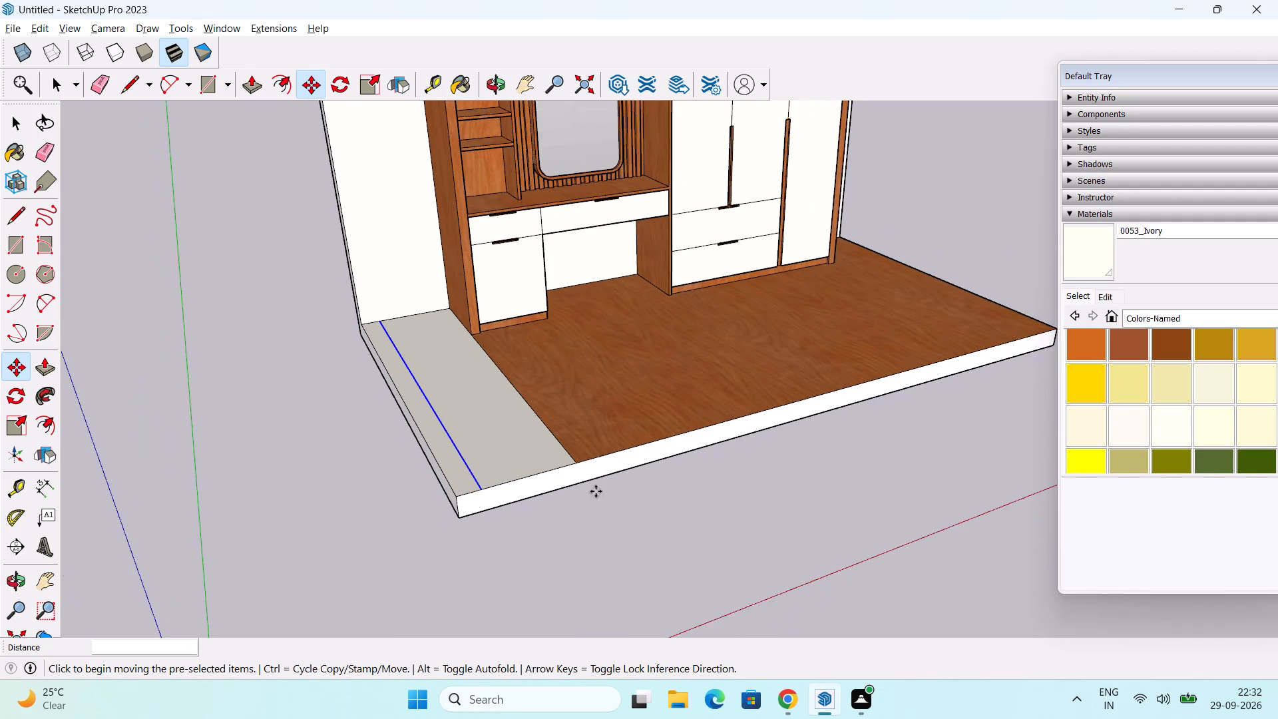
scroll(596, 491, down, 2)
middle_drag(827, 475, 524, 470)
middle_drag(529, 461, 312, 512)
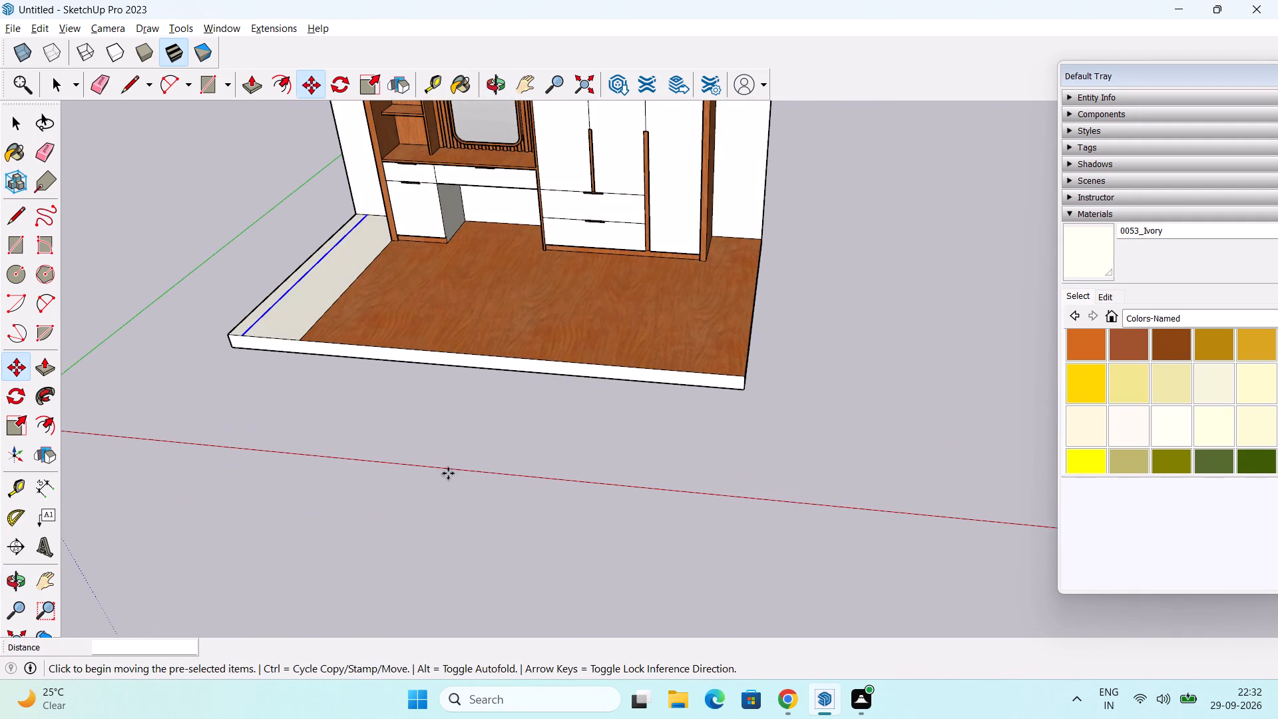
scroll(853, 361, up, 7)
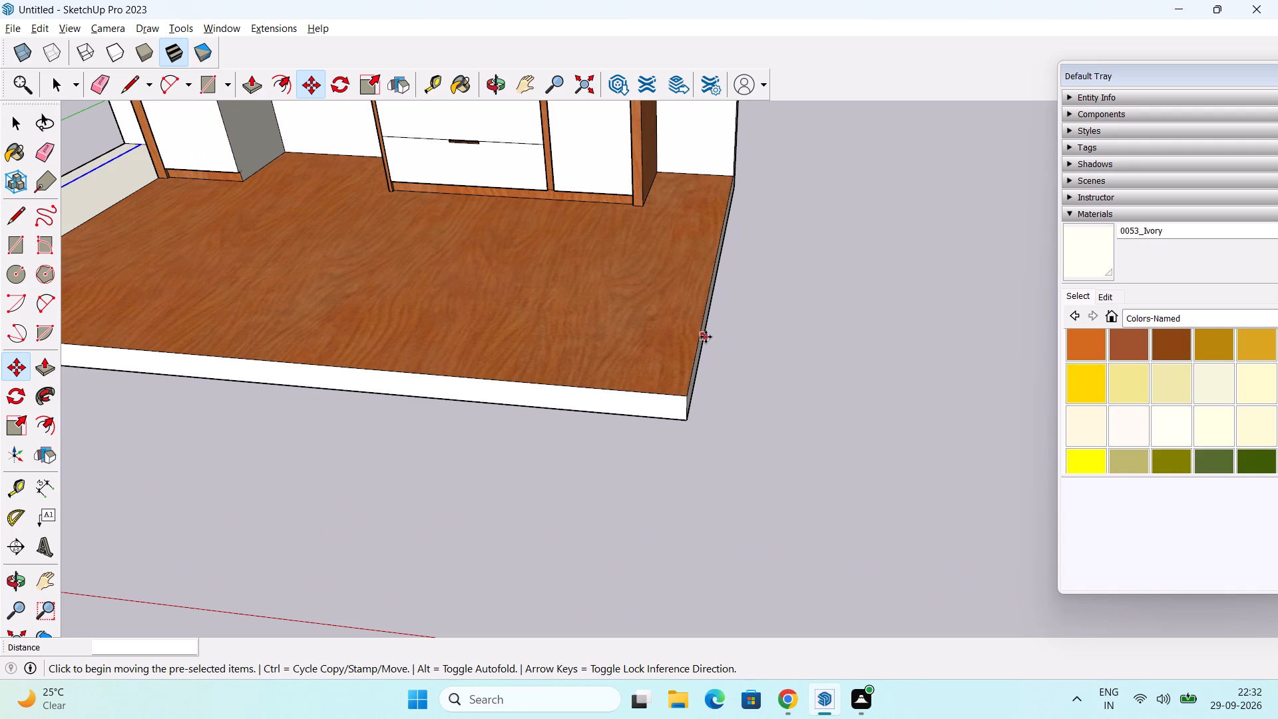
key(space)
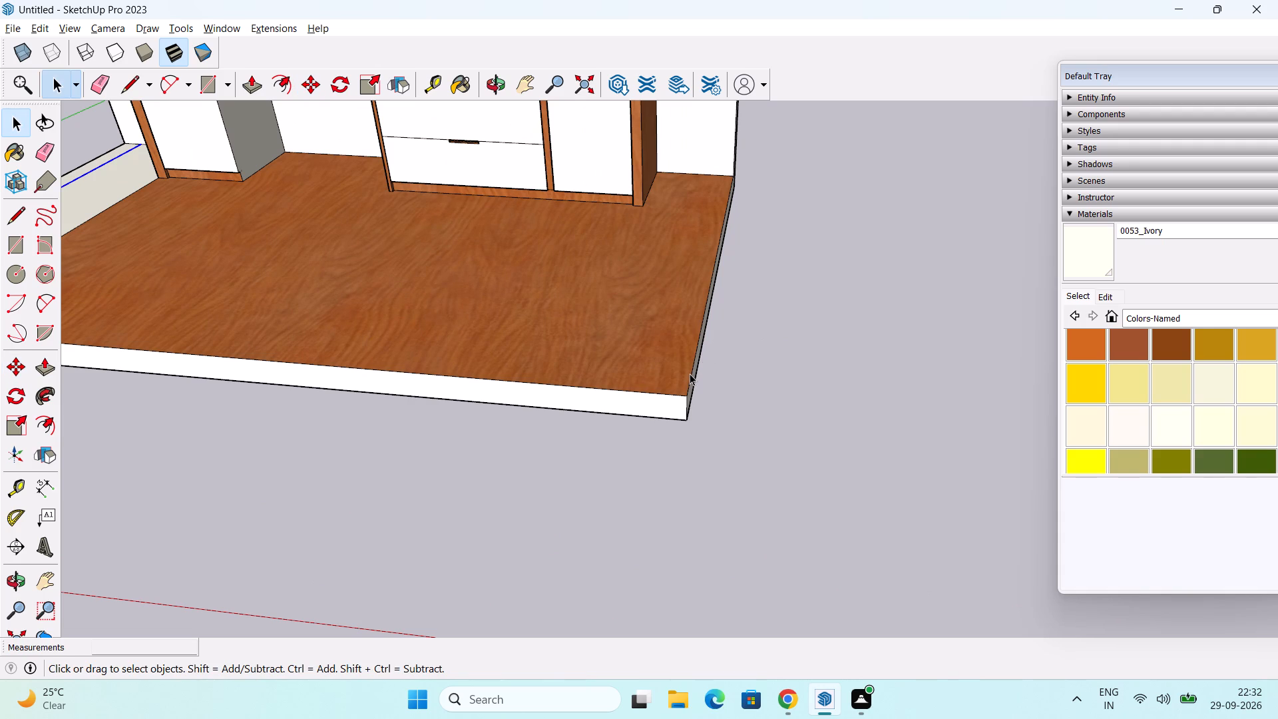
click(691, 376)
key(m)
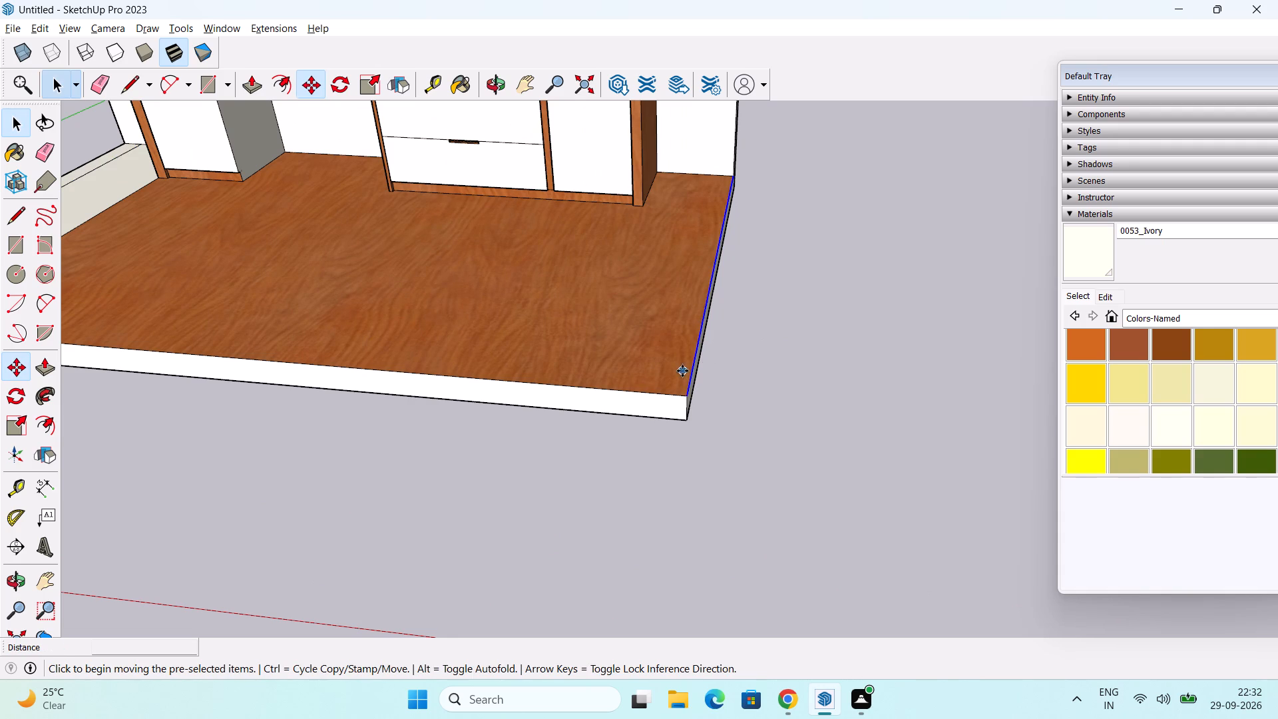
click(685, 397)
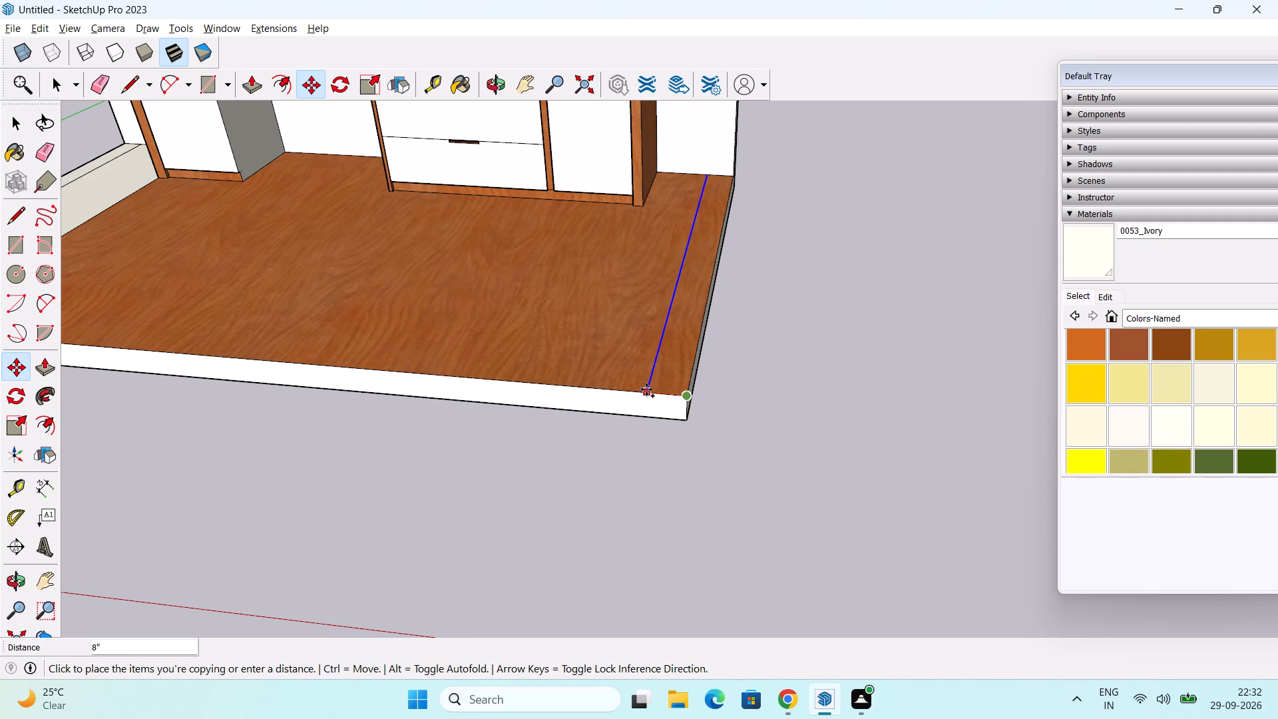
click(660, 393)
key(Escape)
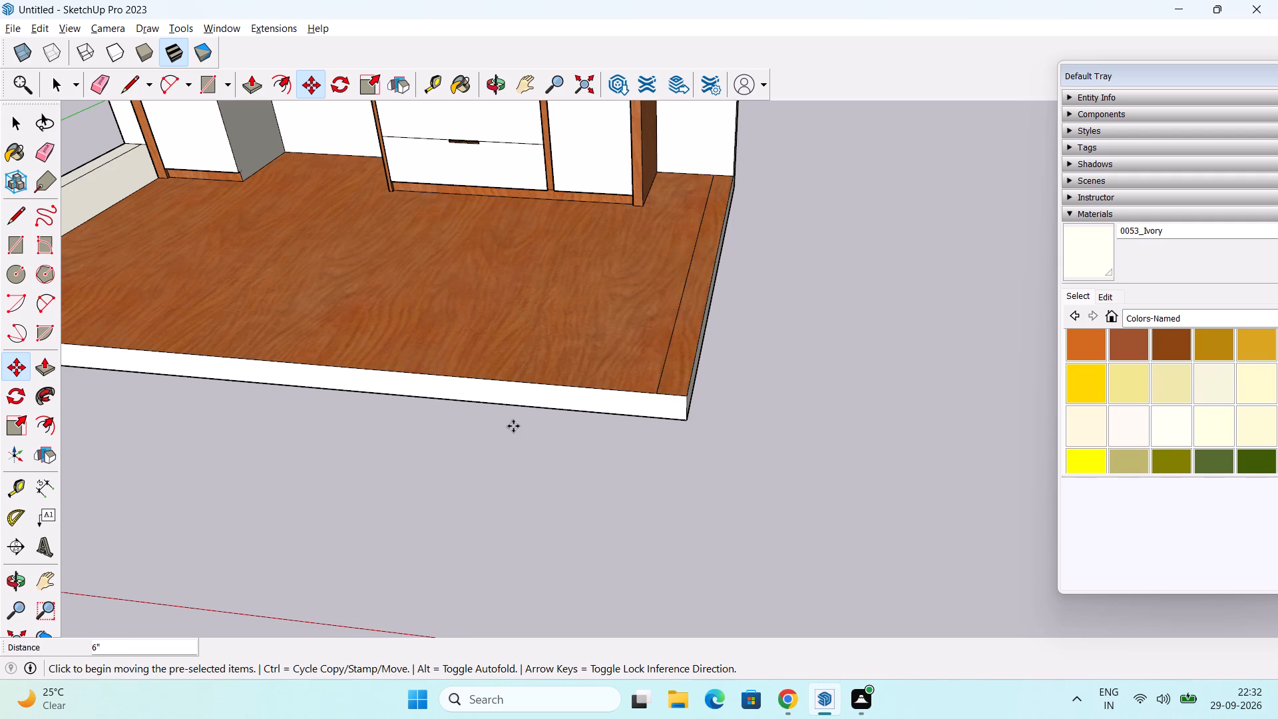
Push/Pull the 6" floor strip at the dressing table end up 10', level with the back wall's top.
scroll(513, 424, down, 7)
middle_drag(513, 419, 801, 493)
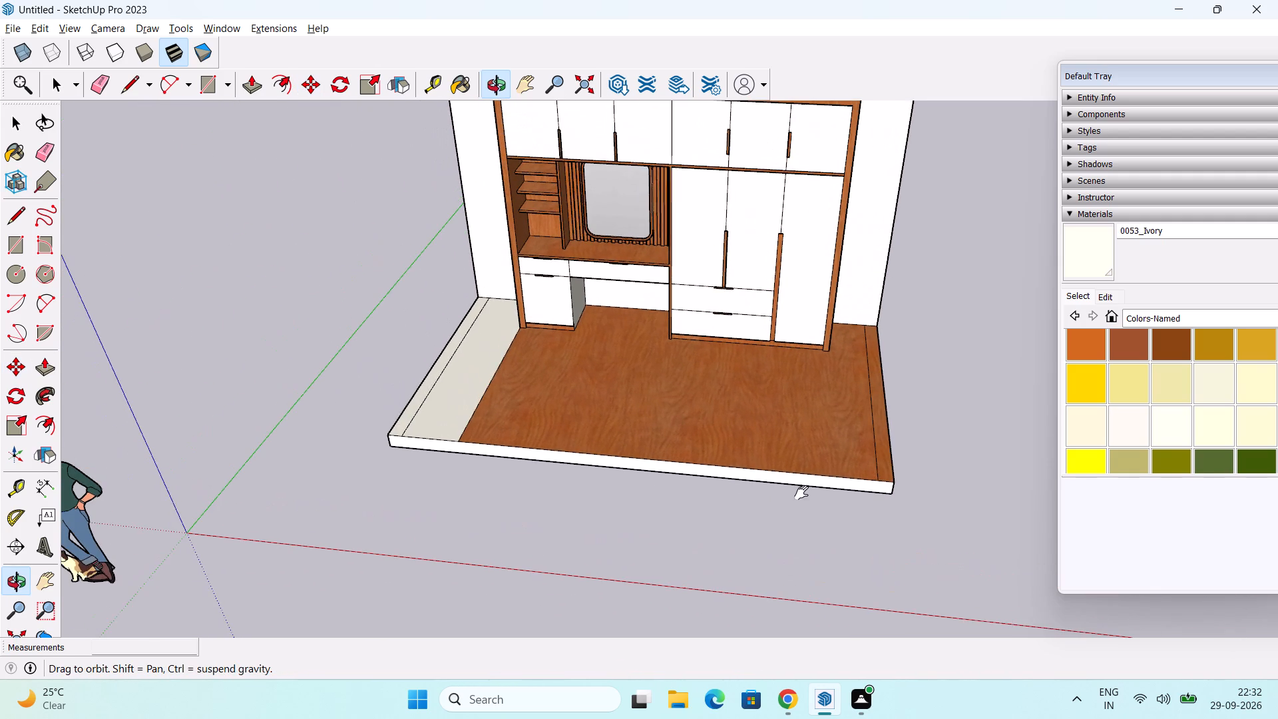
middle_drag(801, 493, 802, 493)
key(p)
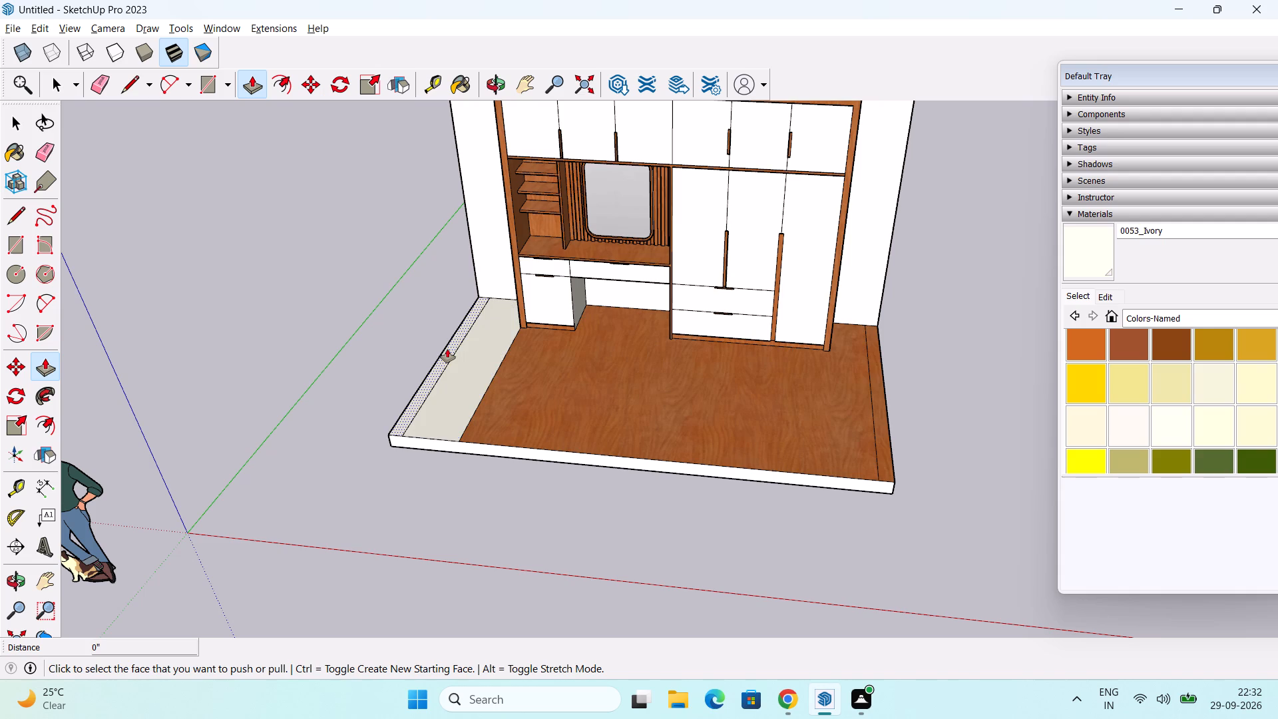
click(447, 350)
scroll(453, 236, down, 6)
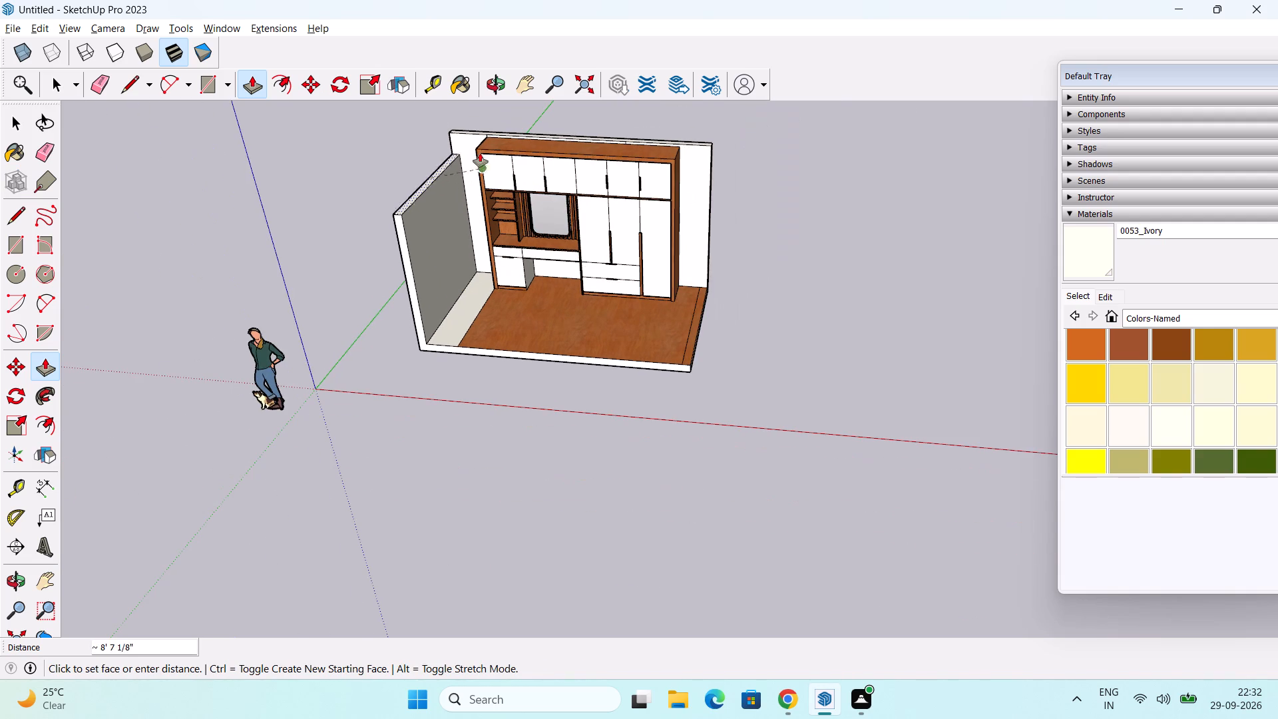
click(468, 136)
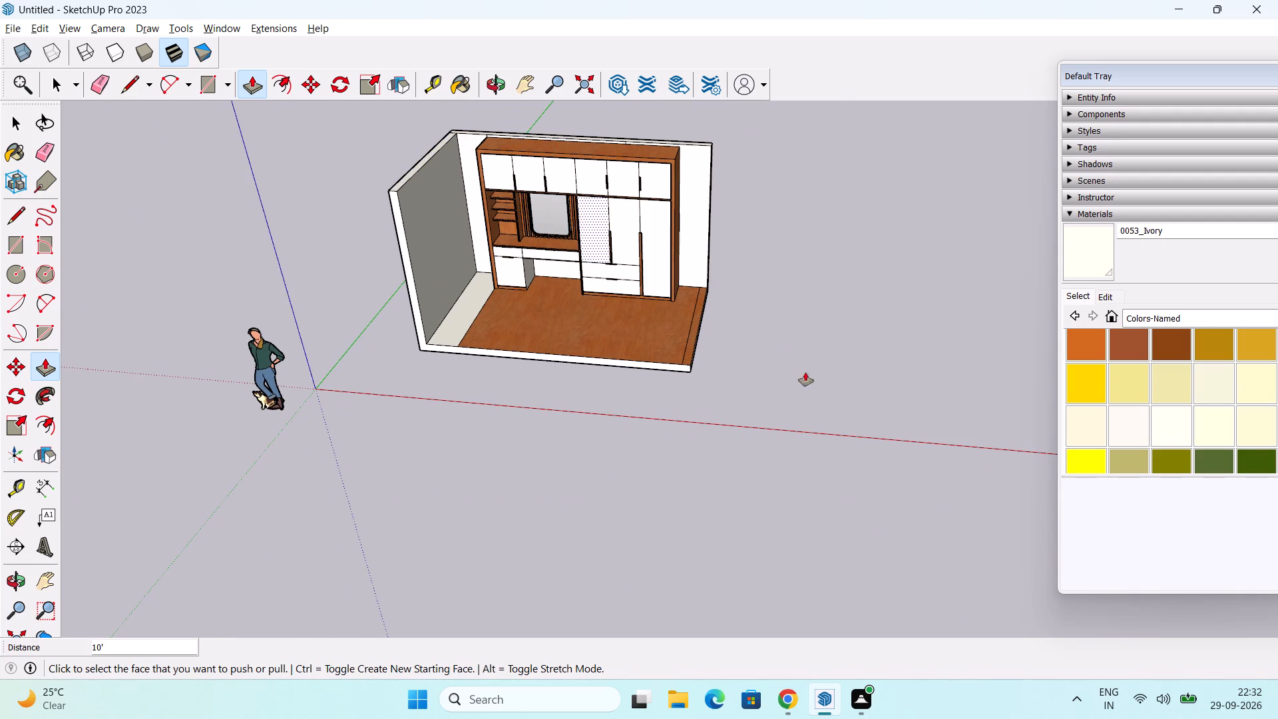
Raise the 6" floor strip at the wardrobe end by the same 10' to form the opposite side wall.
scroll(725, 331, up, 4)
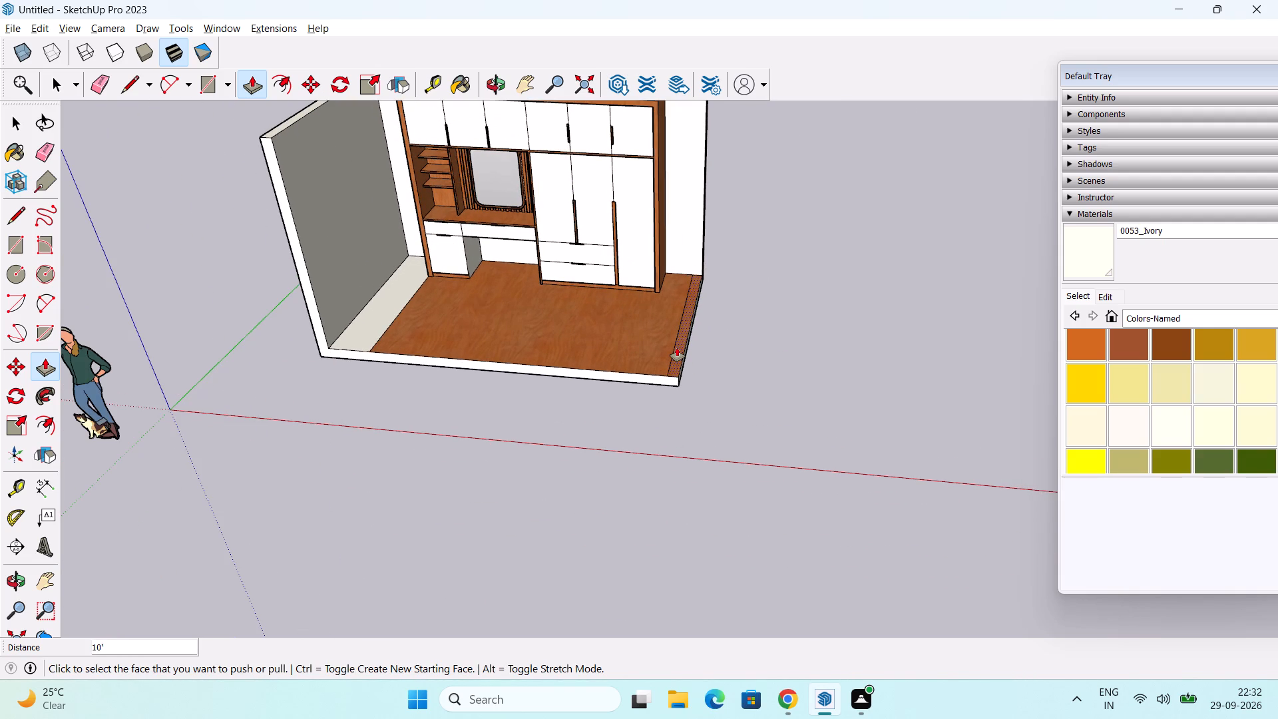
double_click(677, 348)
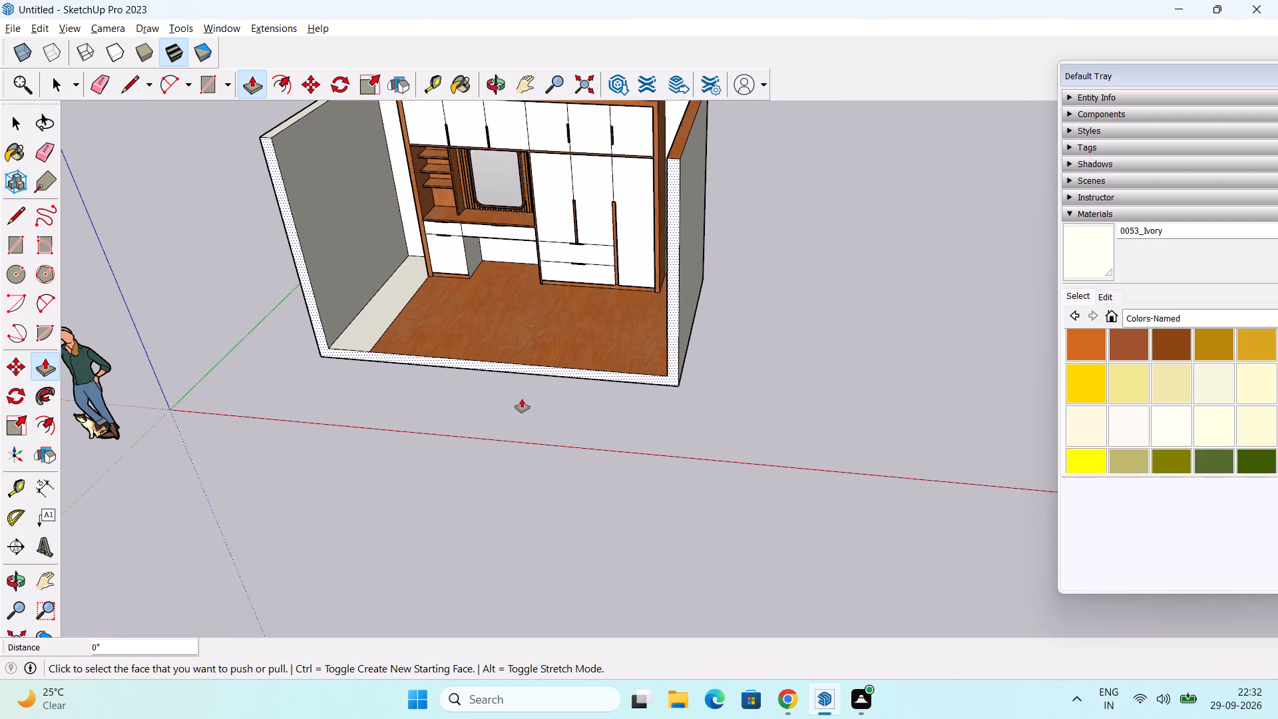
key(space)
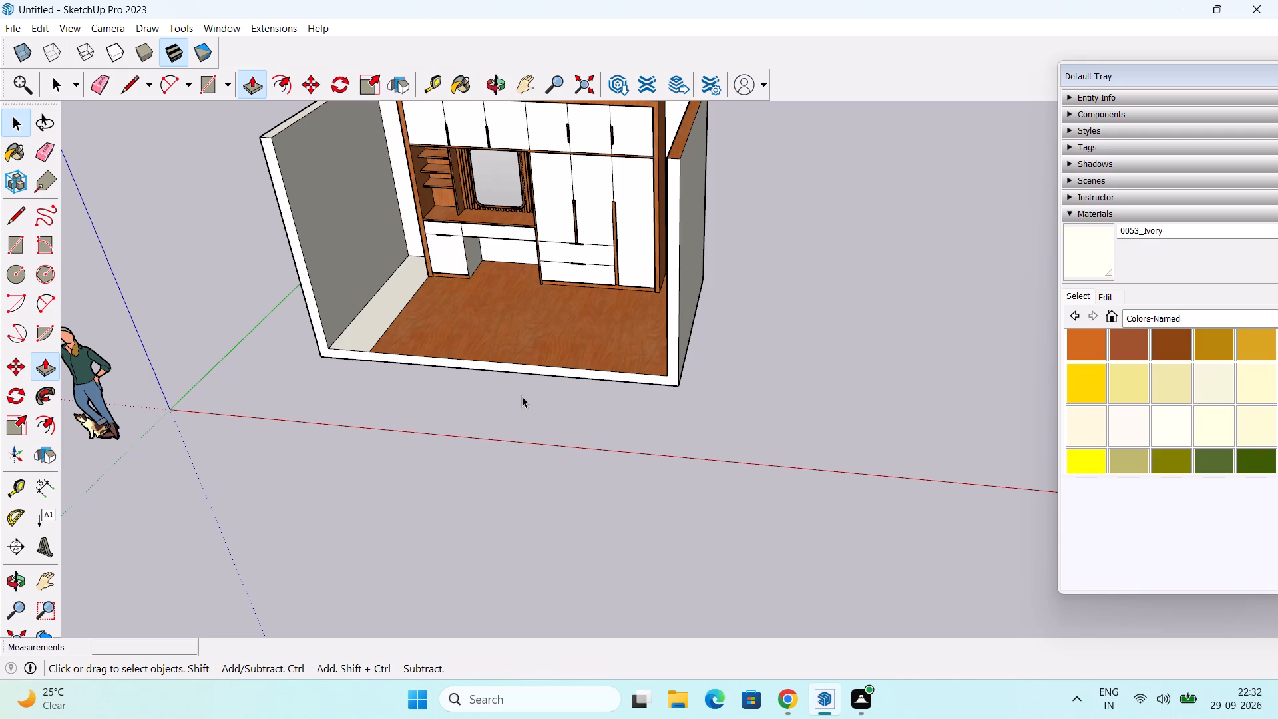
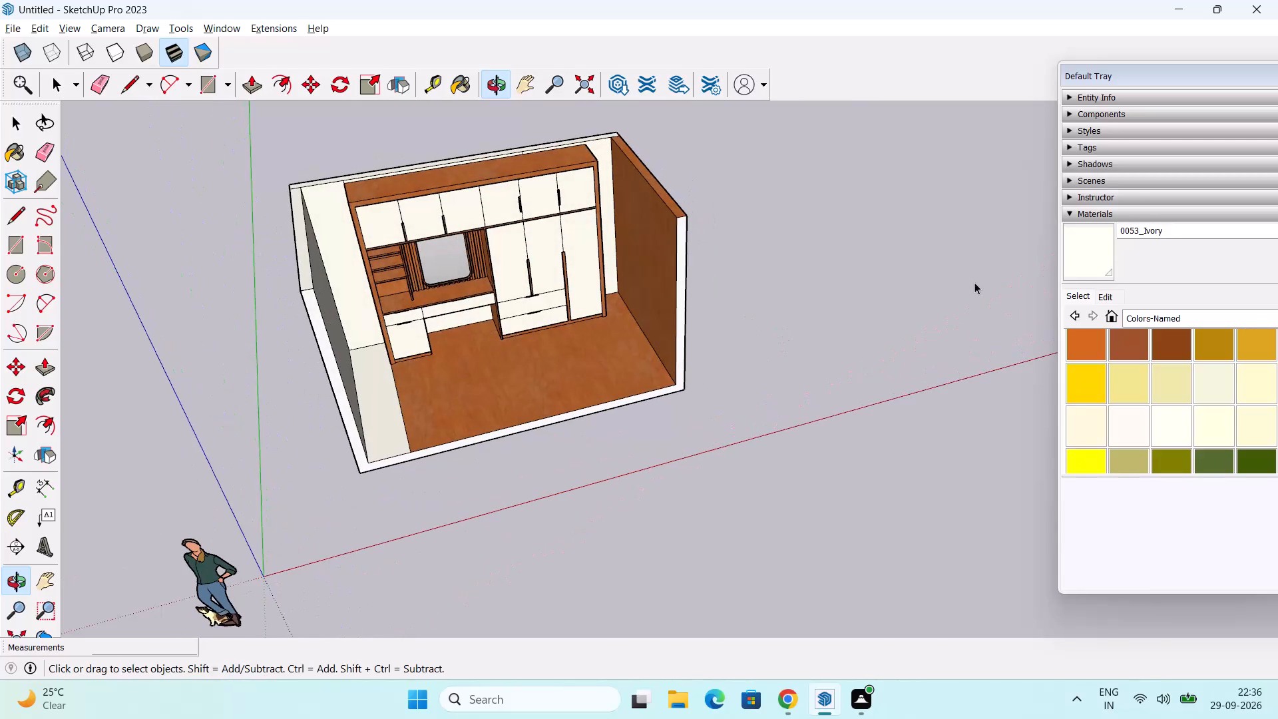
Paint the inner face, top and front end of the wood-textured side wall with the 0053_Ivory material.
click(1064, 246)
scroll(656, 285, up, 3)
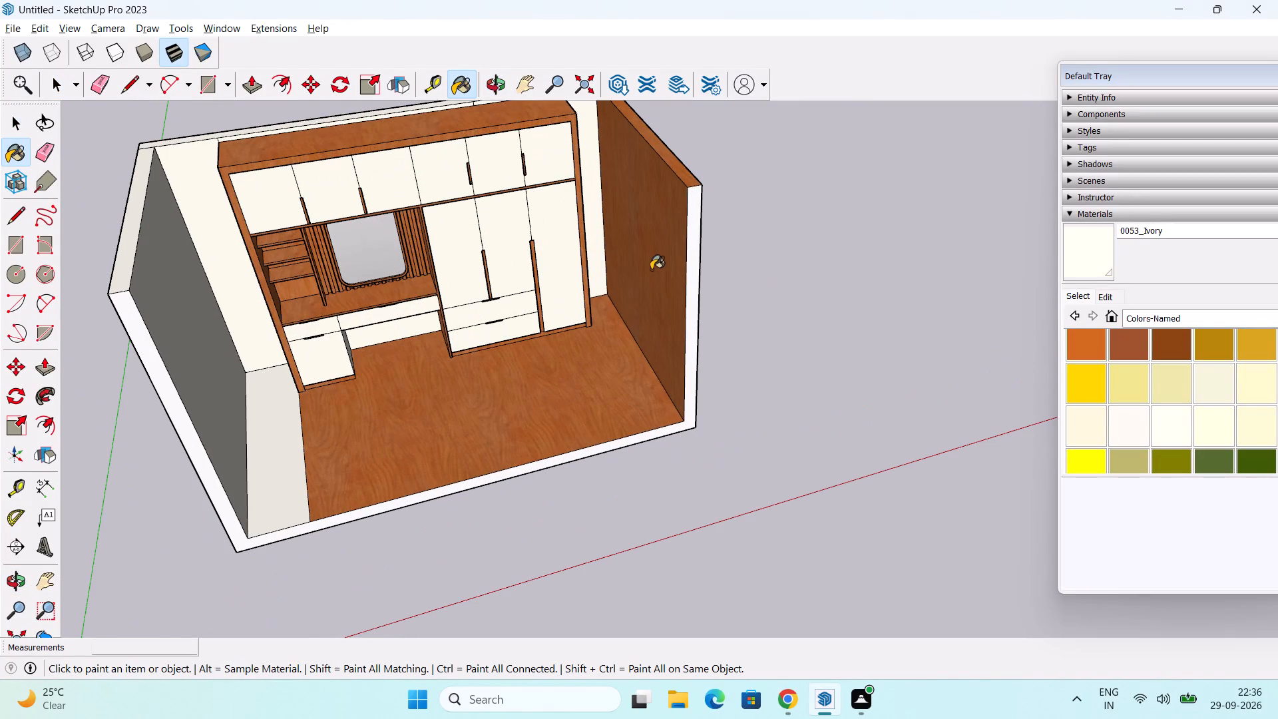
click(652, 269)
click(688, 177)
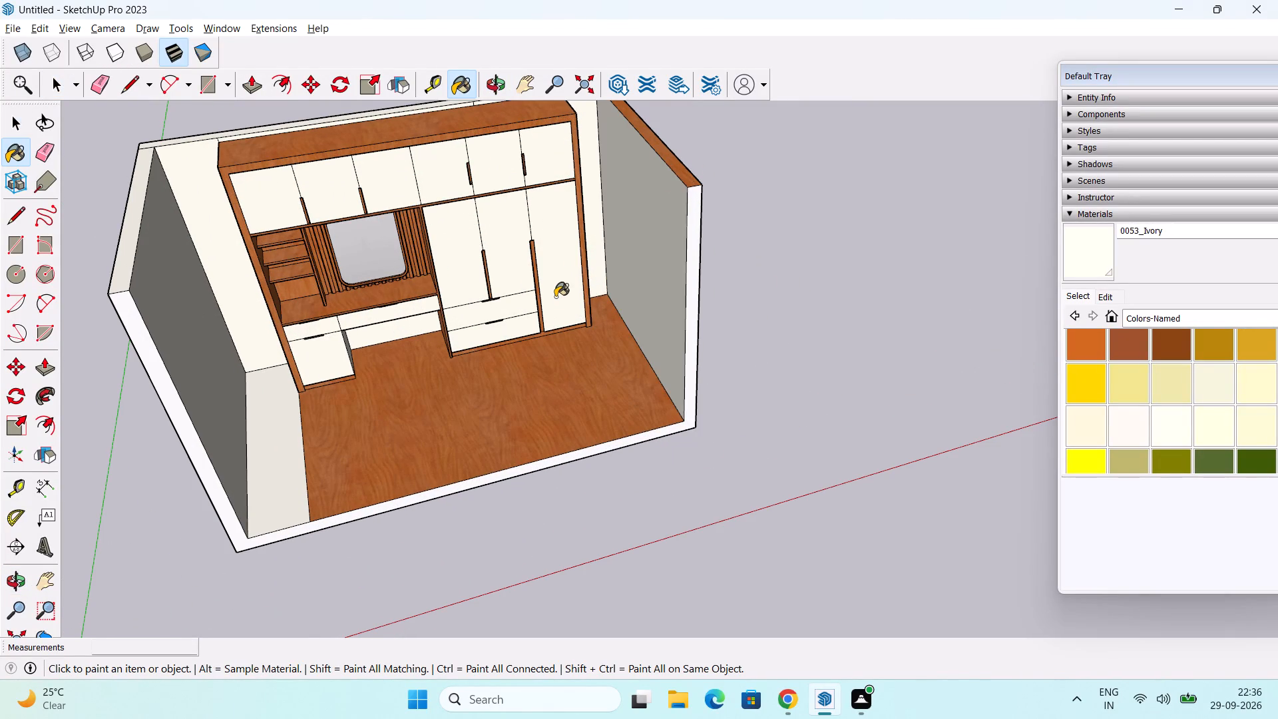
middle_drag(603, 310, 610, 365)
scroll(767, 274, up, 2)
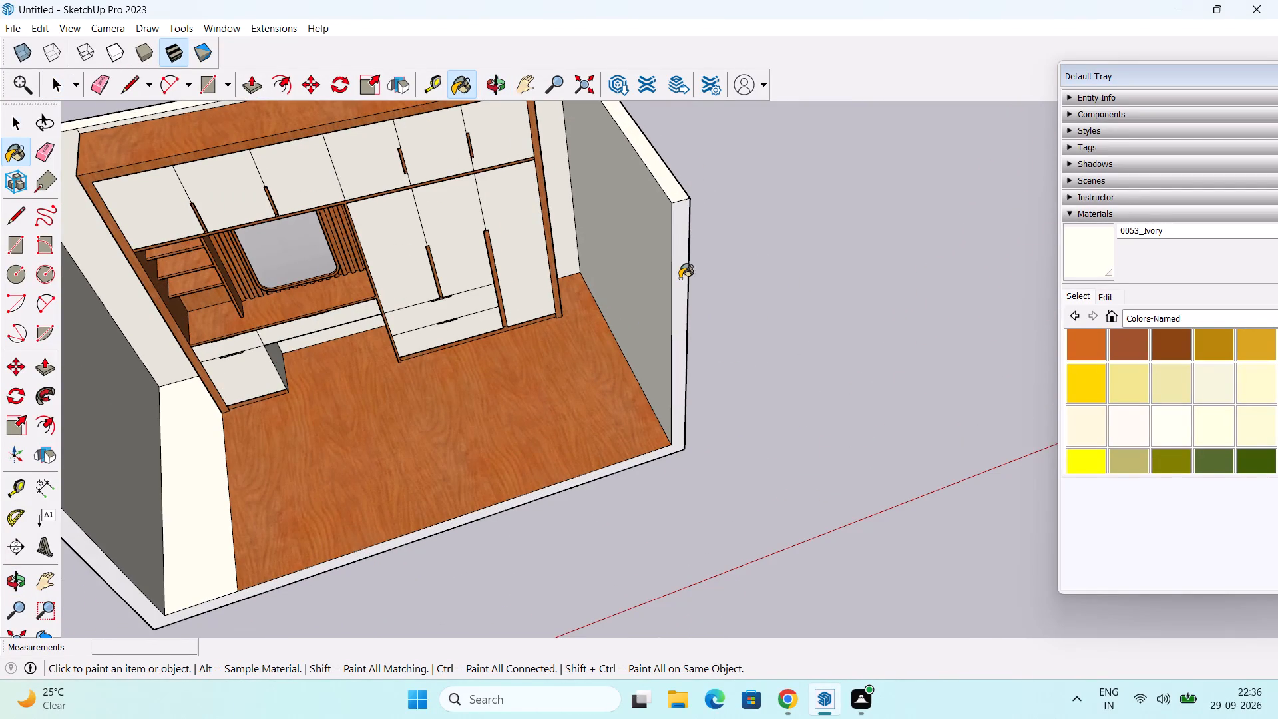
click(680, 278)
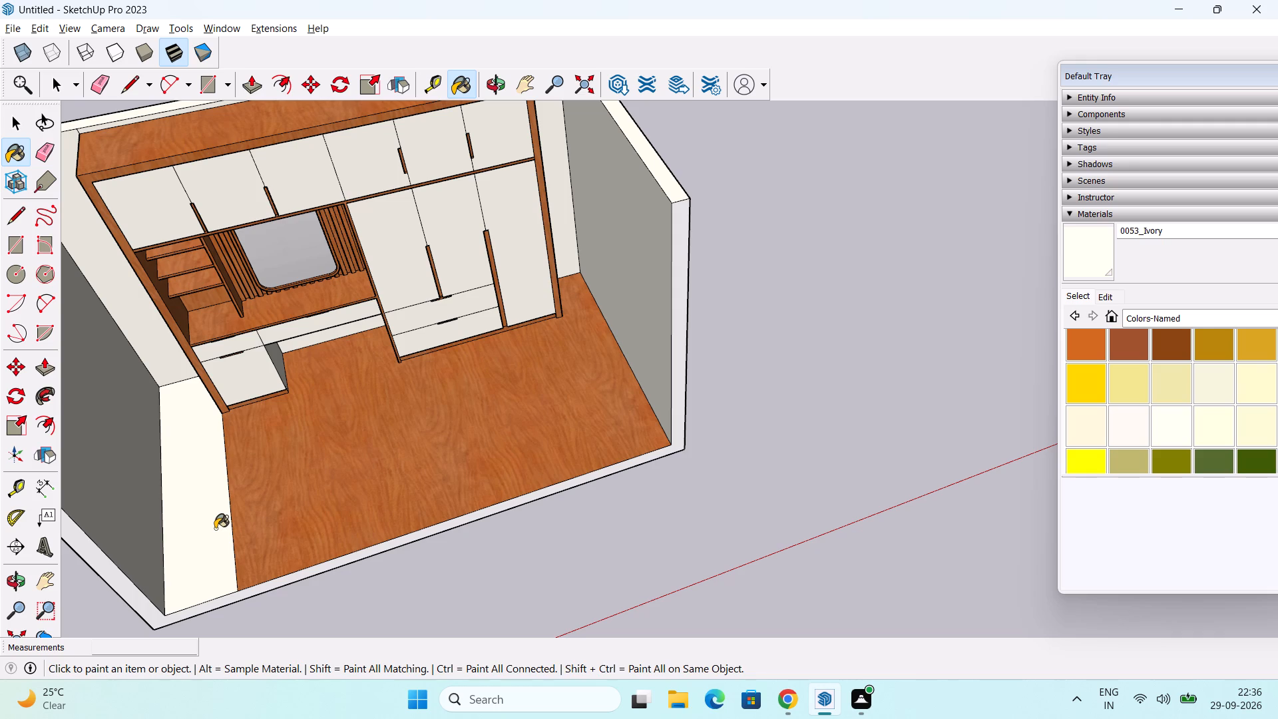
Delete the edge dividing the ivory strip along the opposite side wall from the wood floor.
key(space)
click(232, 519)
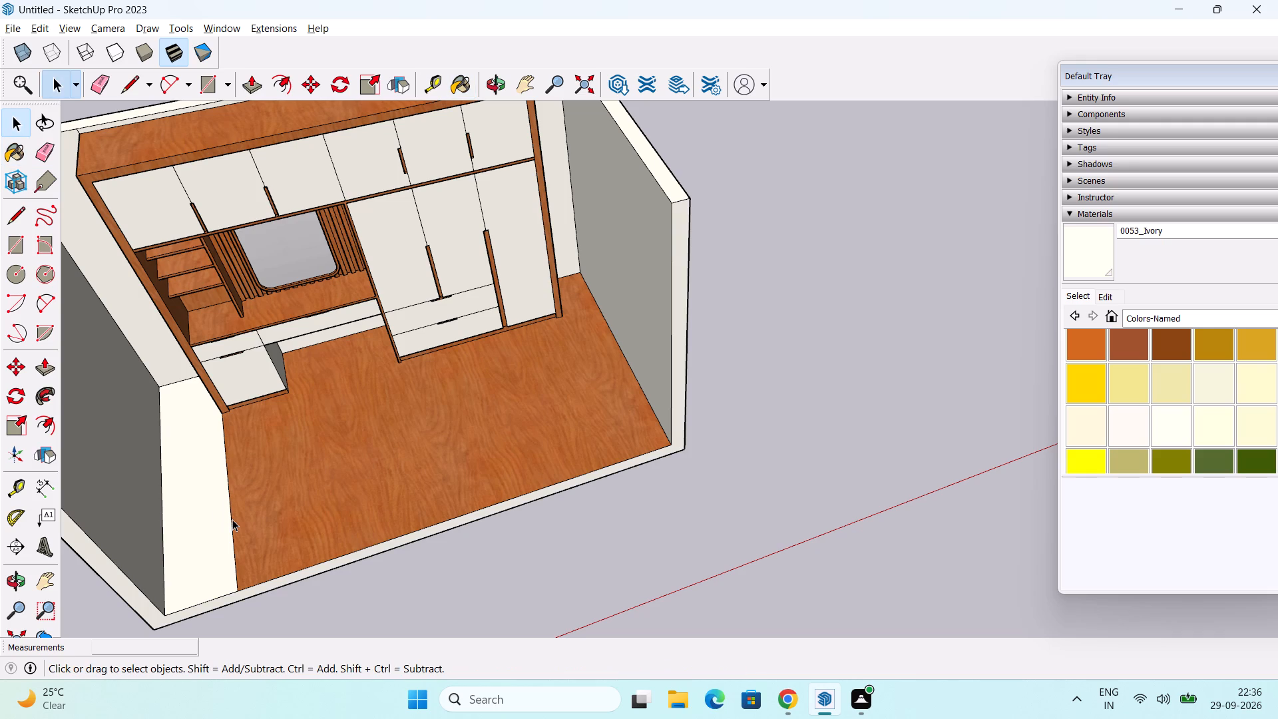
key(Delete)
Erase the two short stray edges on the back wall just above the wardrobe's top panel.
scroll(232, 494, down, 3)
middle_drag(393, 516, 351, 407)
scroll(505, 138, up, 3)
scroll(385, 212, up, 5)
shift+middle_drag(397, 206, 723, 294)
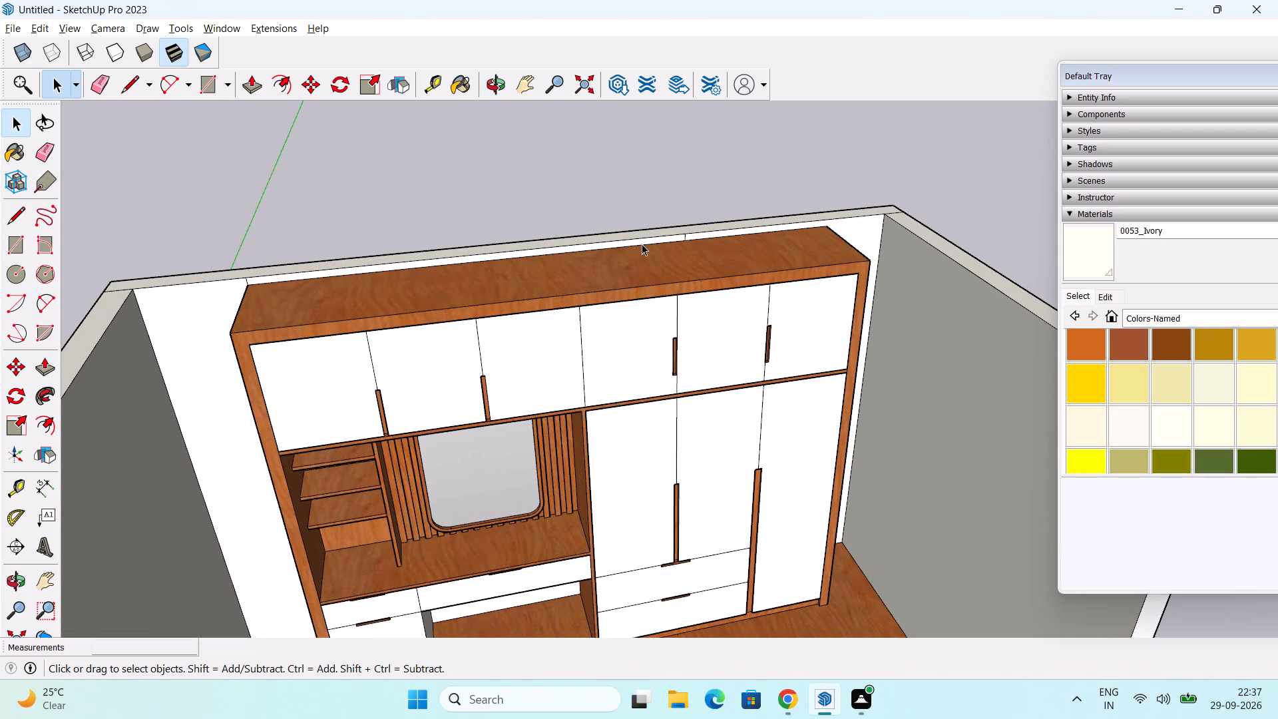
key(e)
scroll(288, 270, up, 2)
scroll(215, 318, up, 5)
scroll(260, 281, up, 3)
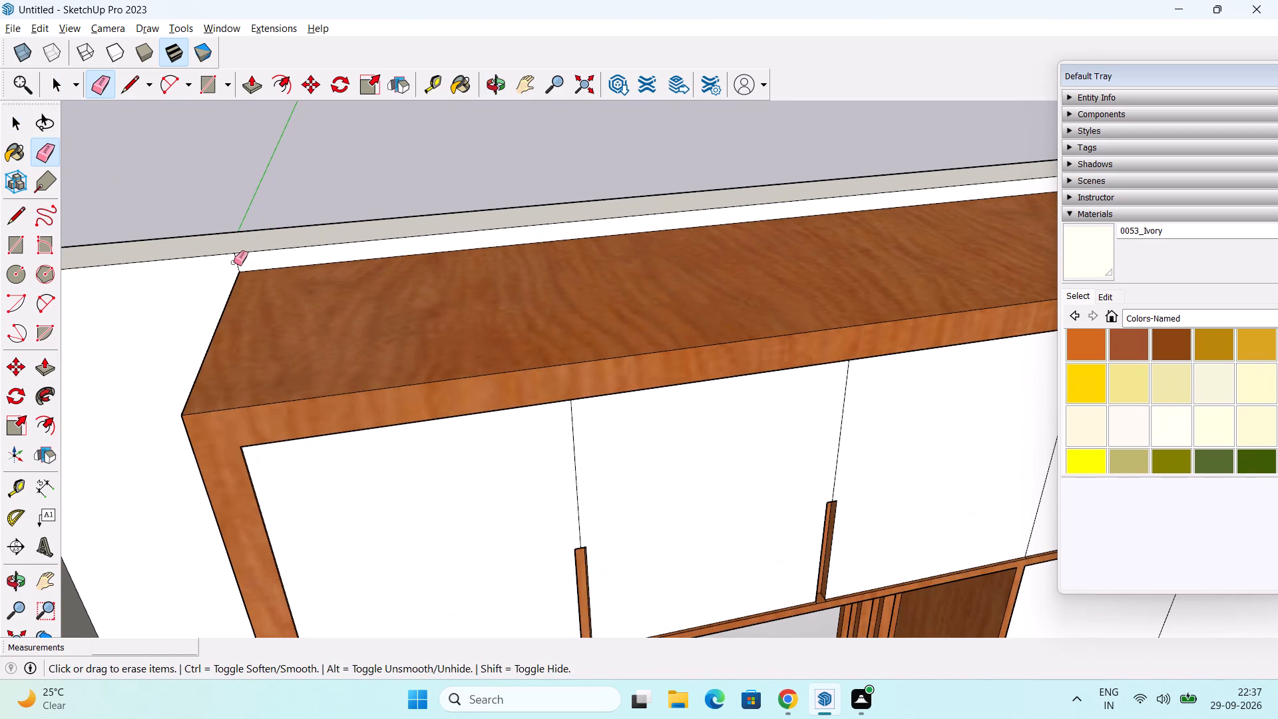
click(237, 264)
scroll(433, 270, down, 3)
scroll(509, 304, down, 3)
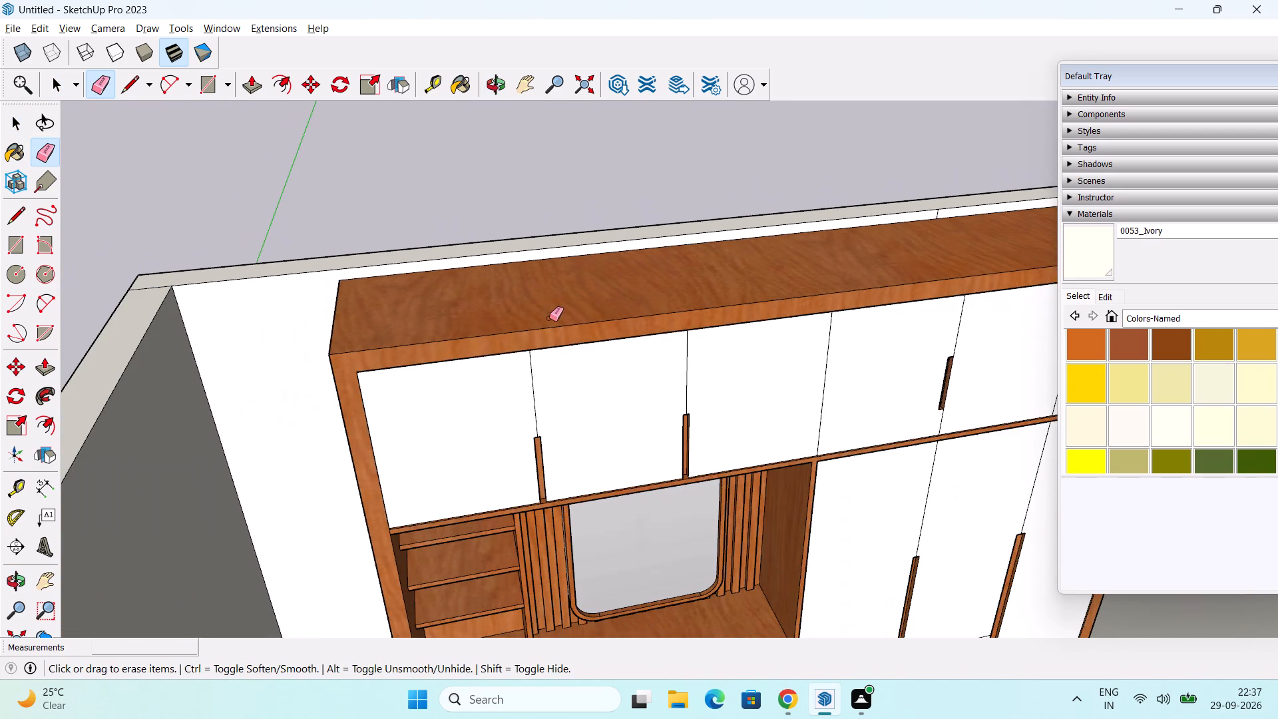
middle_drag(598, 319, 144, 379)
scroll(632, 252, up, 2)
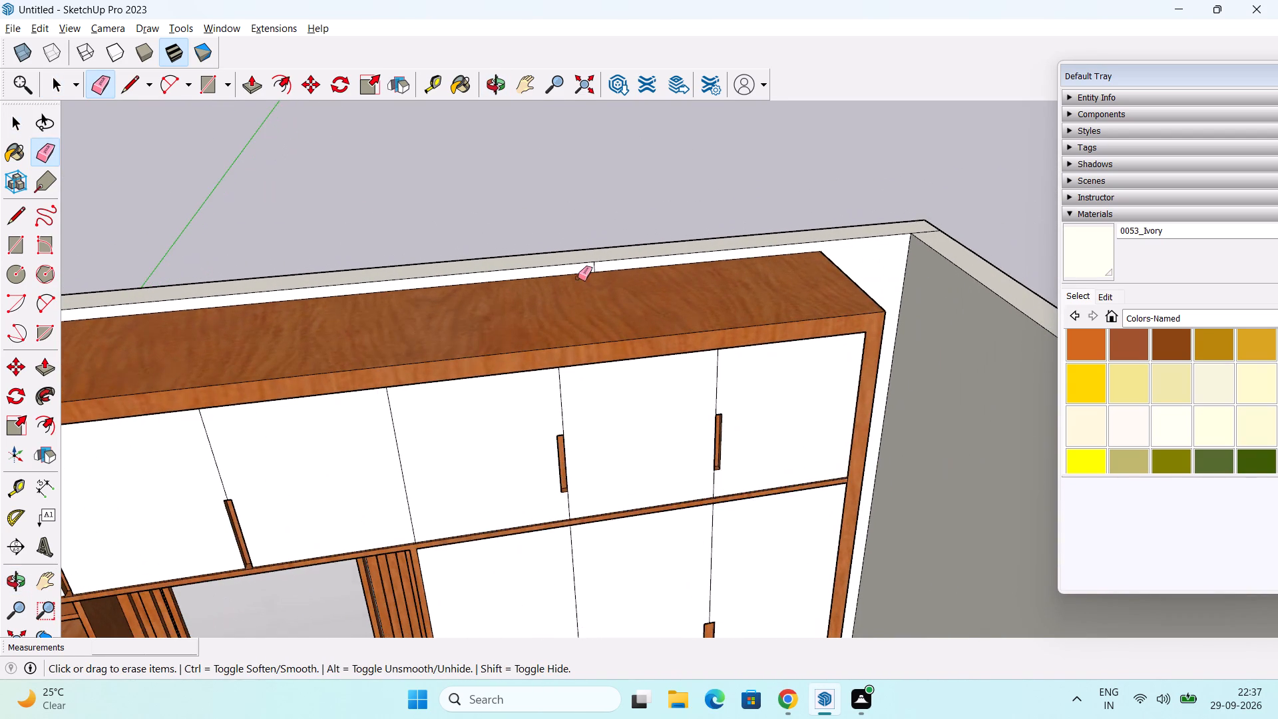
scroll(573, 270, up, 8)
click(605, 266)
scroll(630, 238, down, 2)
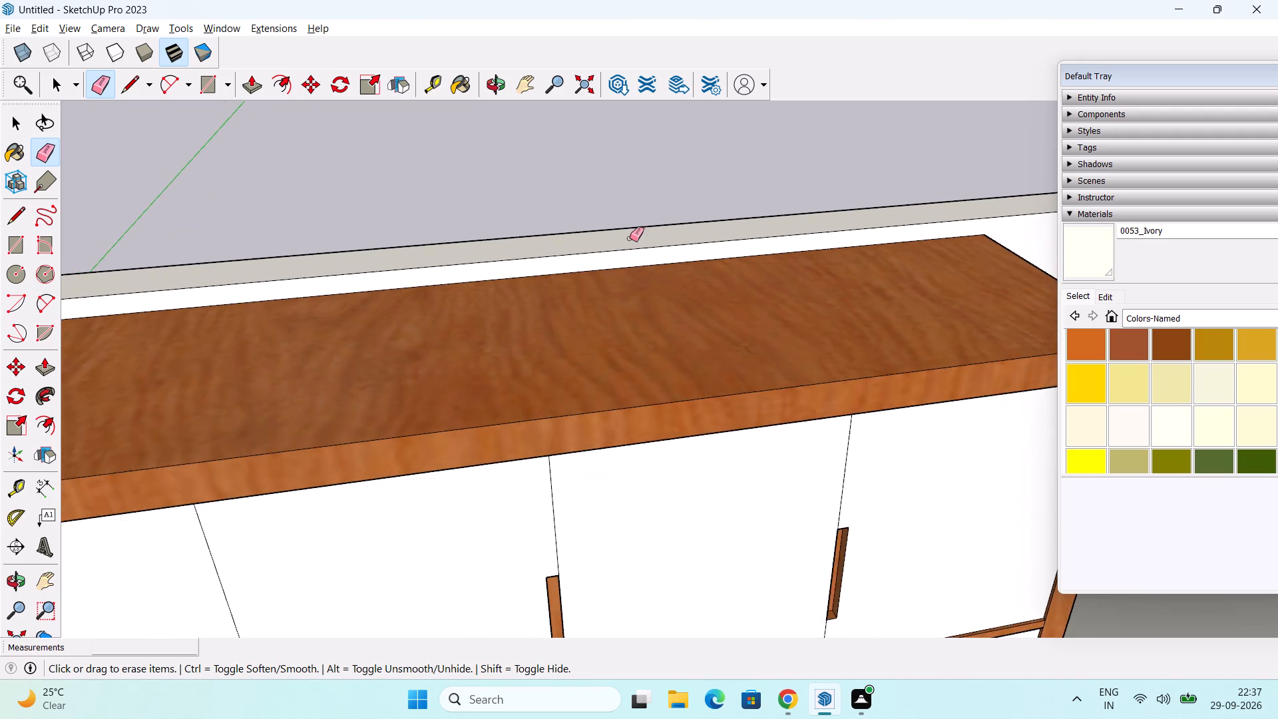
scroll(630, 238, down, 15)
key(space)
Examine the whole room and wardrobe from several angles to check the walls, floor and cabinetry.
middle_drag(730, 348, 700, 268)
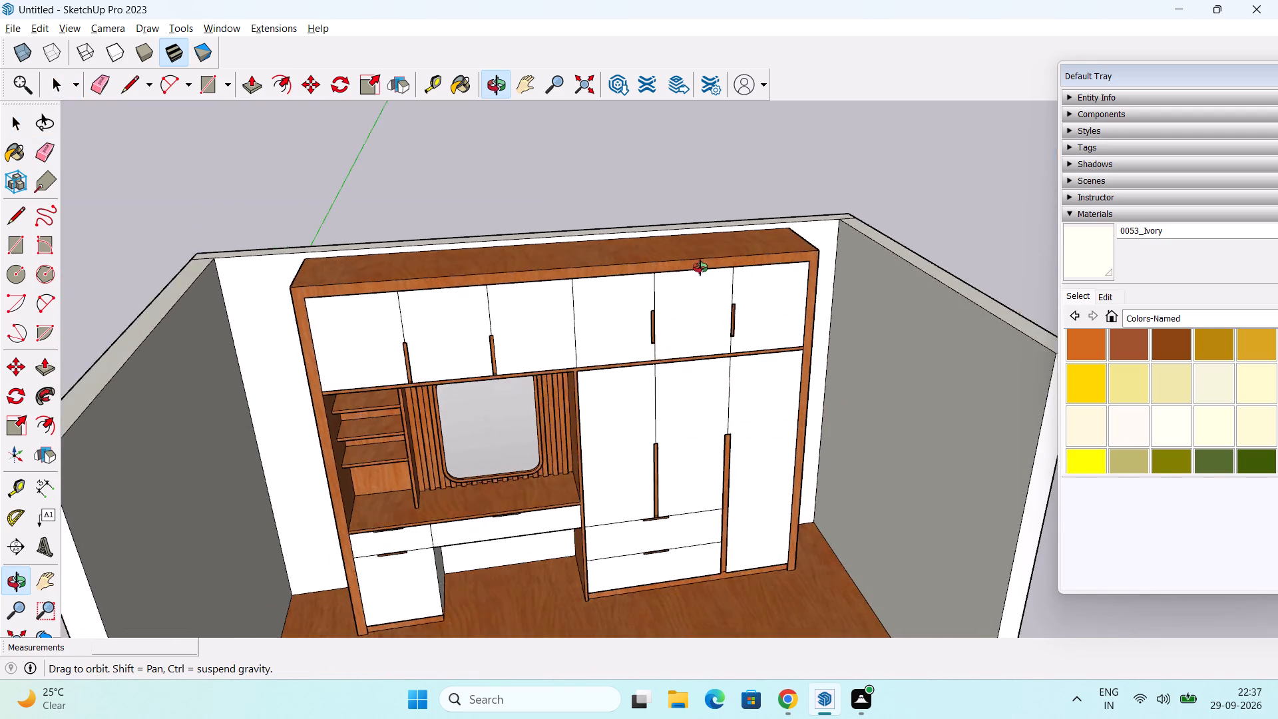
middle_drag(700, 268, 501, 342)
scroll(526, 317, down, 2)
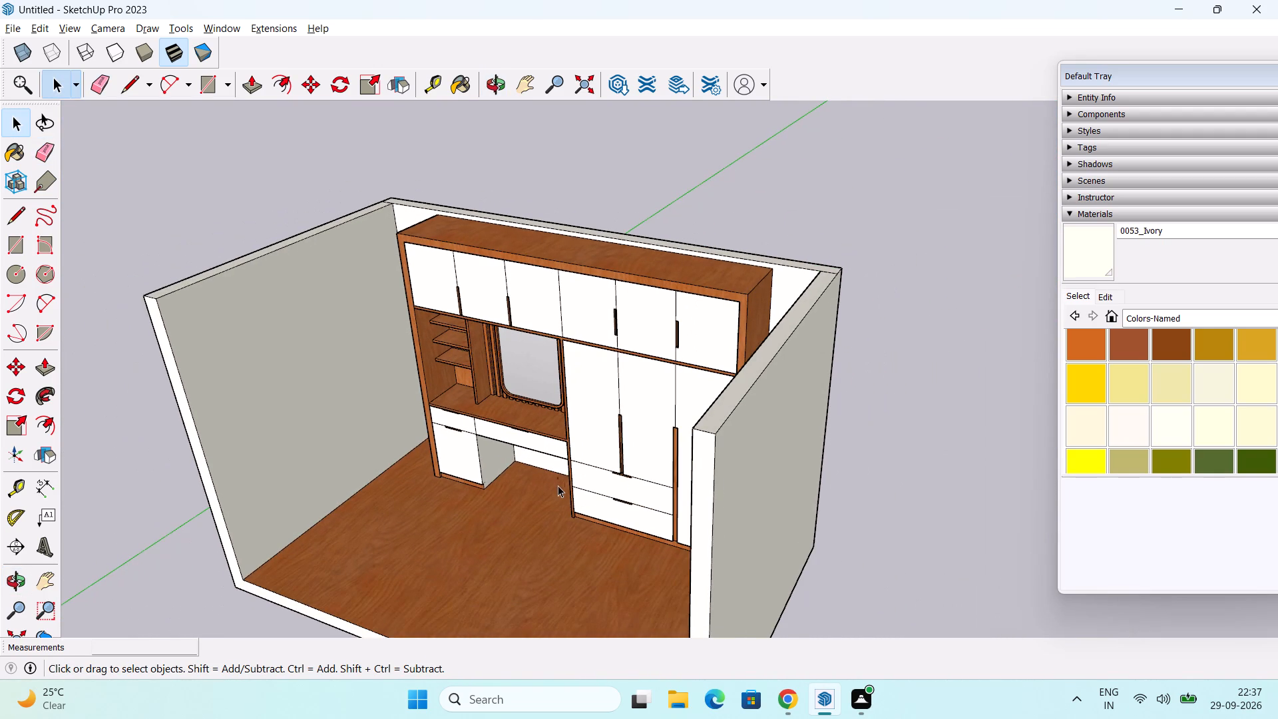
middle_drag(558, 485, 817, 563)
scroll(826, 509, down, 1)
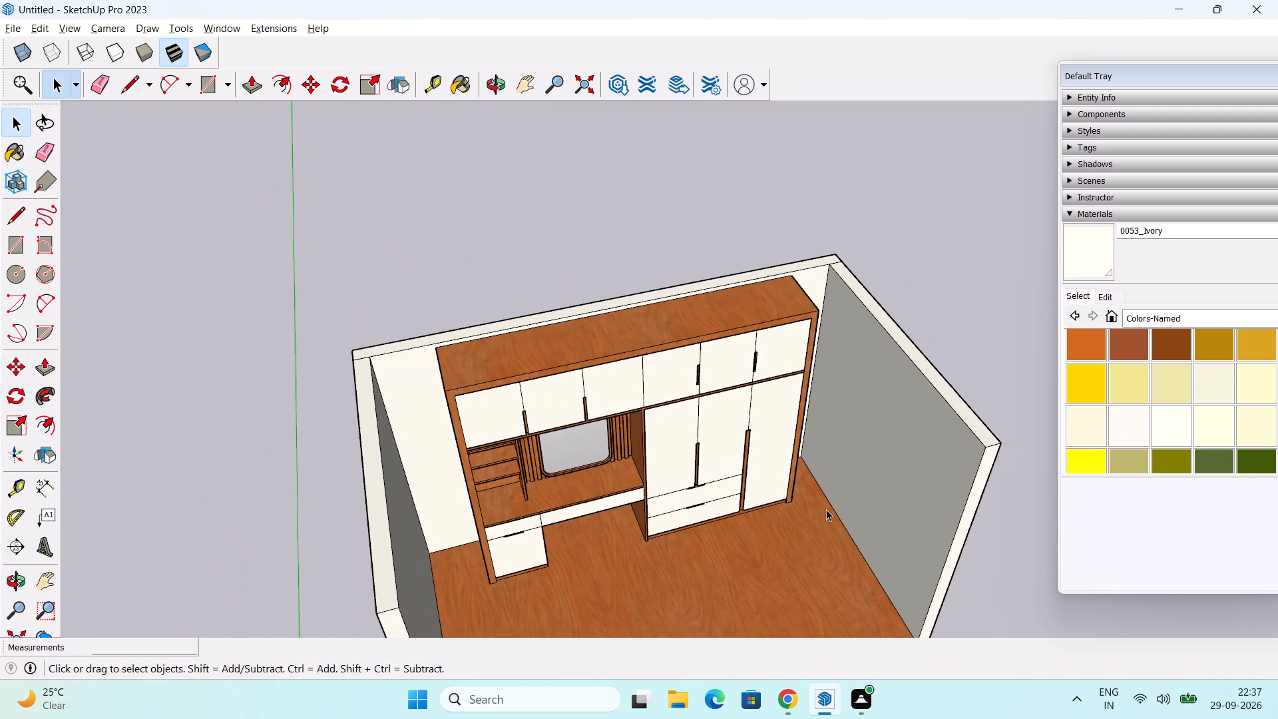
middle_drag(826, 509, 777, 406)
scroll(777, 406, down, 1)
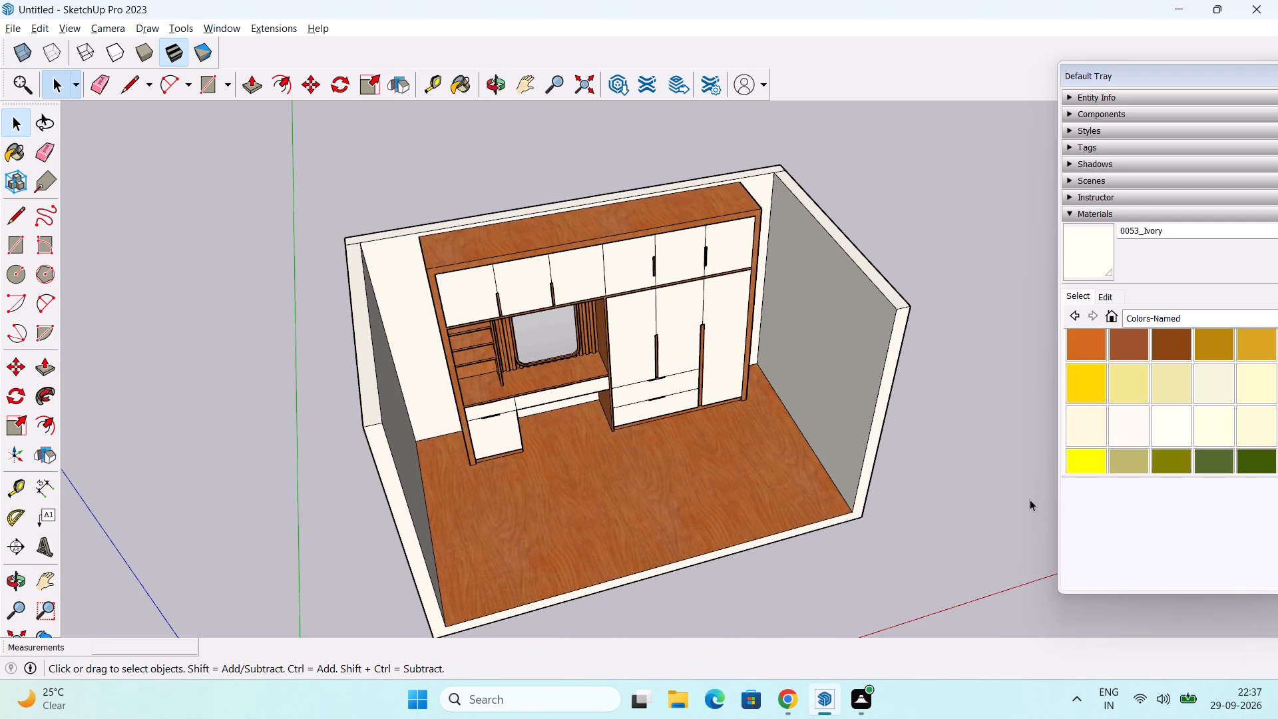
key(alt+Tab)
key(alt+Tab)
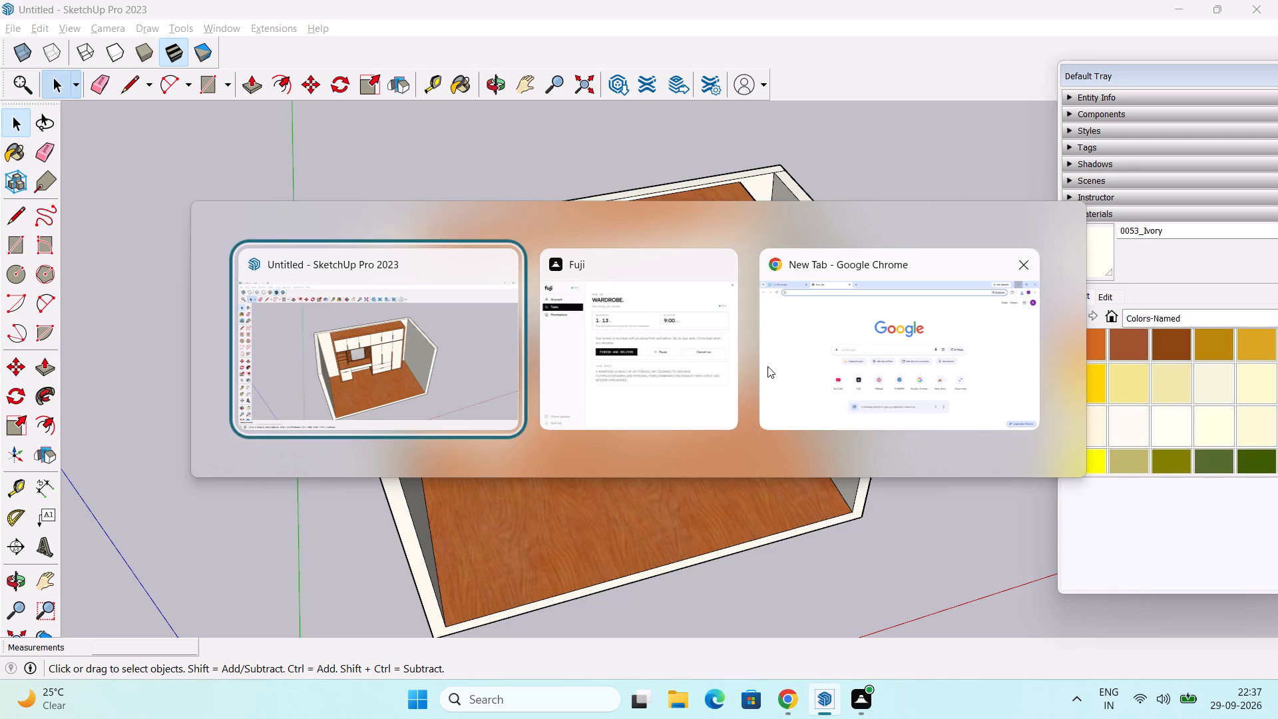
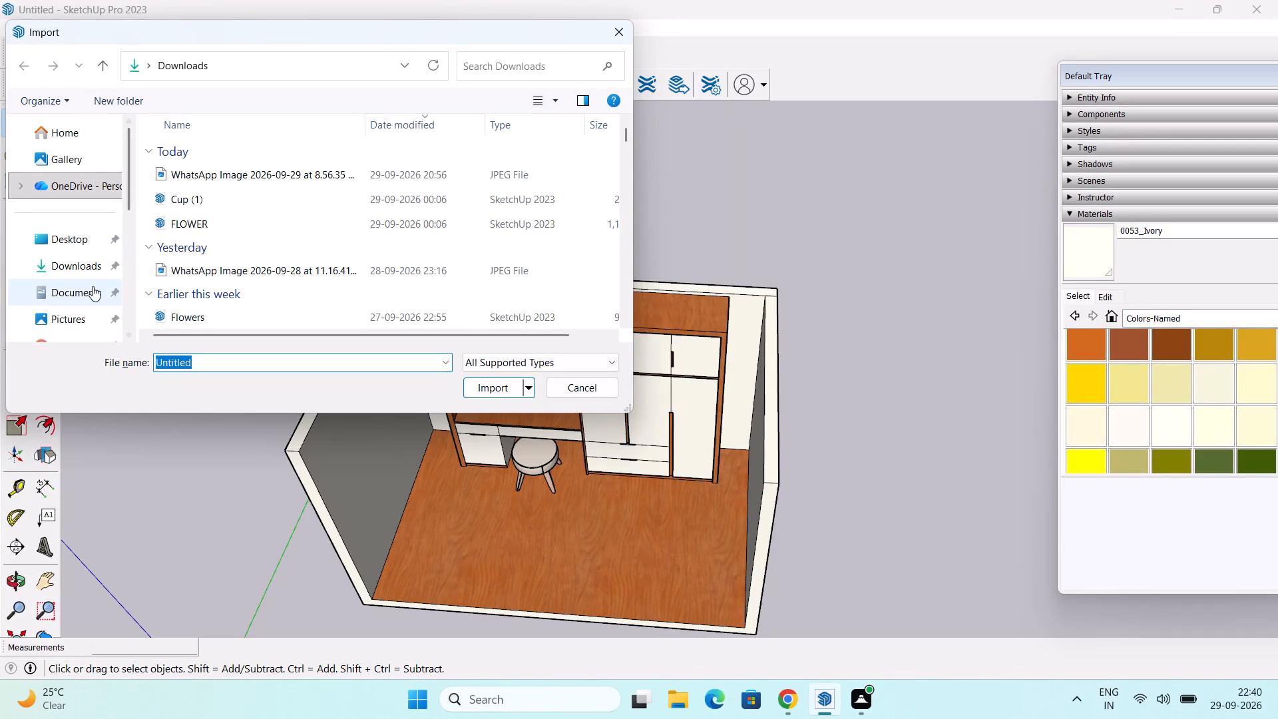
Import the FLOWER SketchUp model from the Downloads folder.
scroll(232, 222, up, 1)
scroll(232, 222, down, 1)
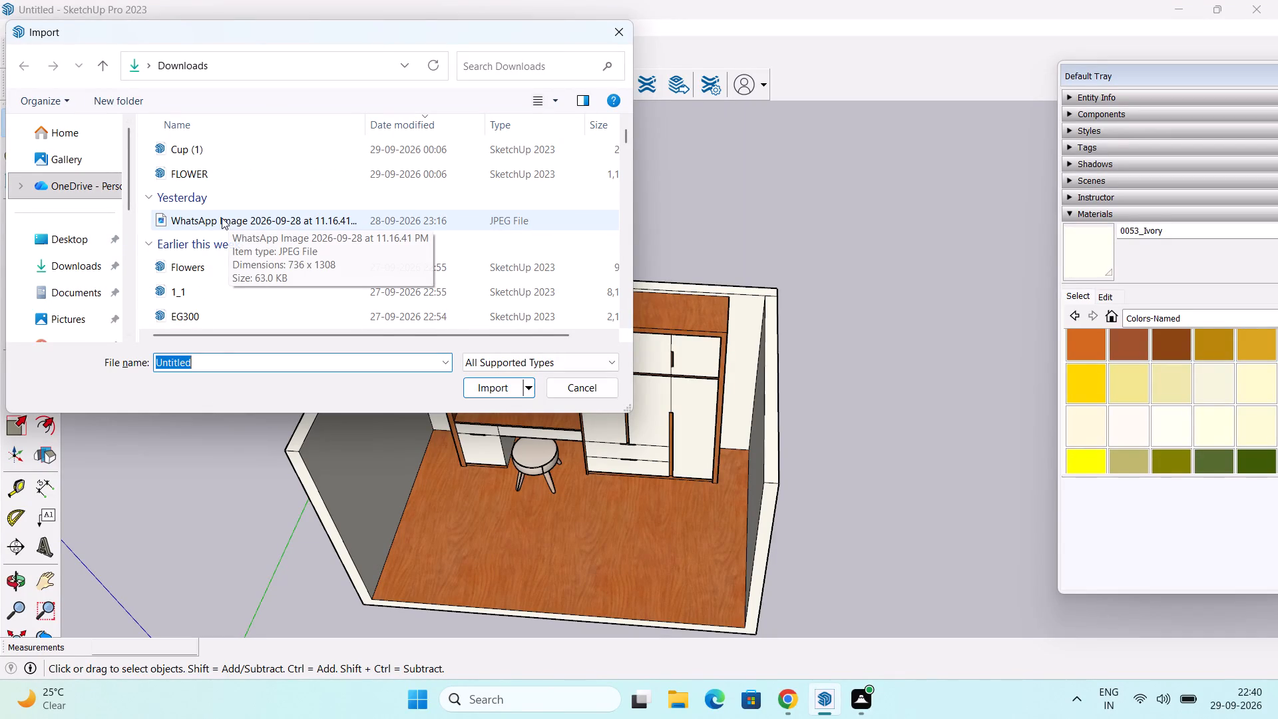
scroll(222, 218, up, 1)
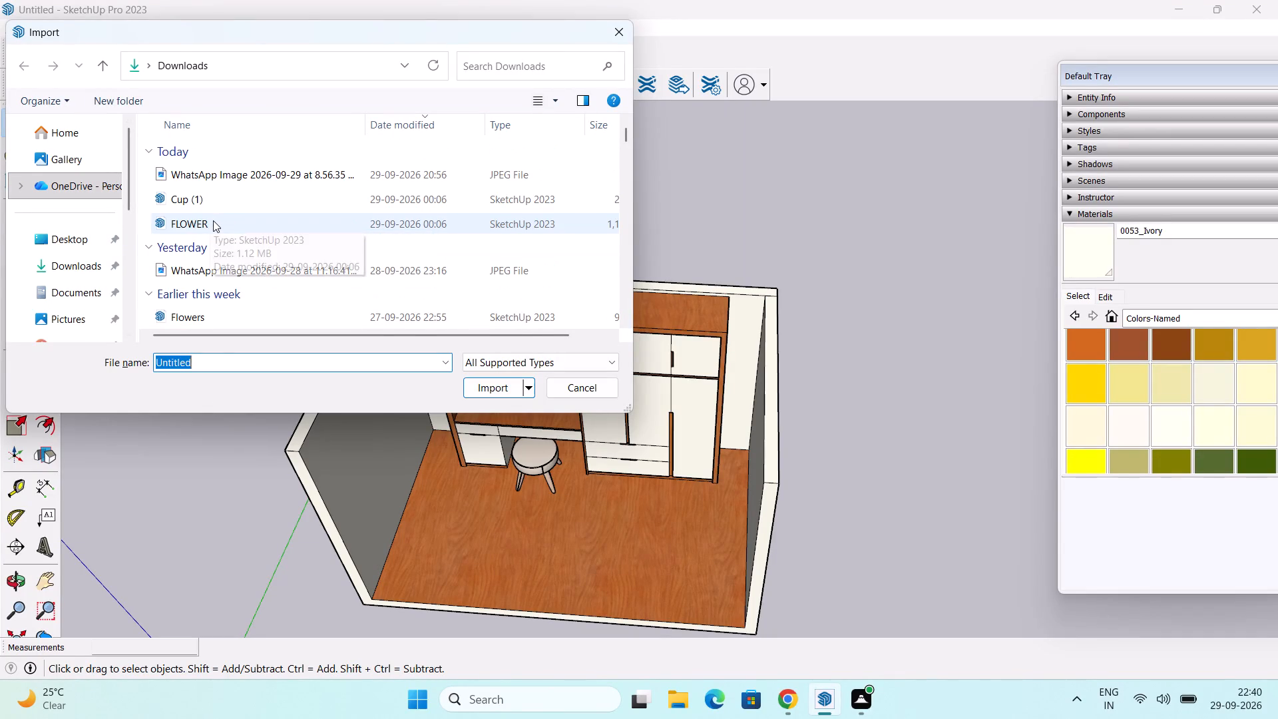
drag(213, 221, 270, 221)
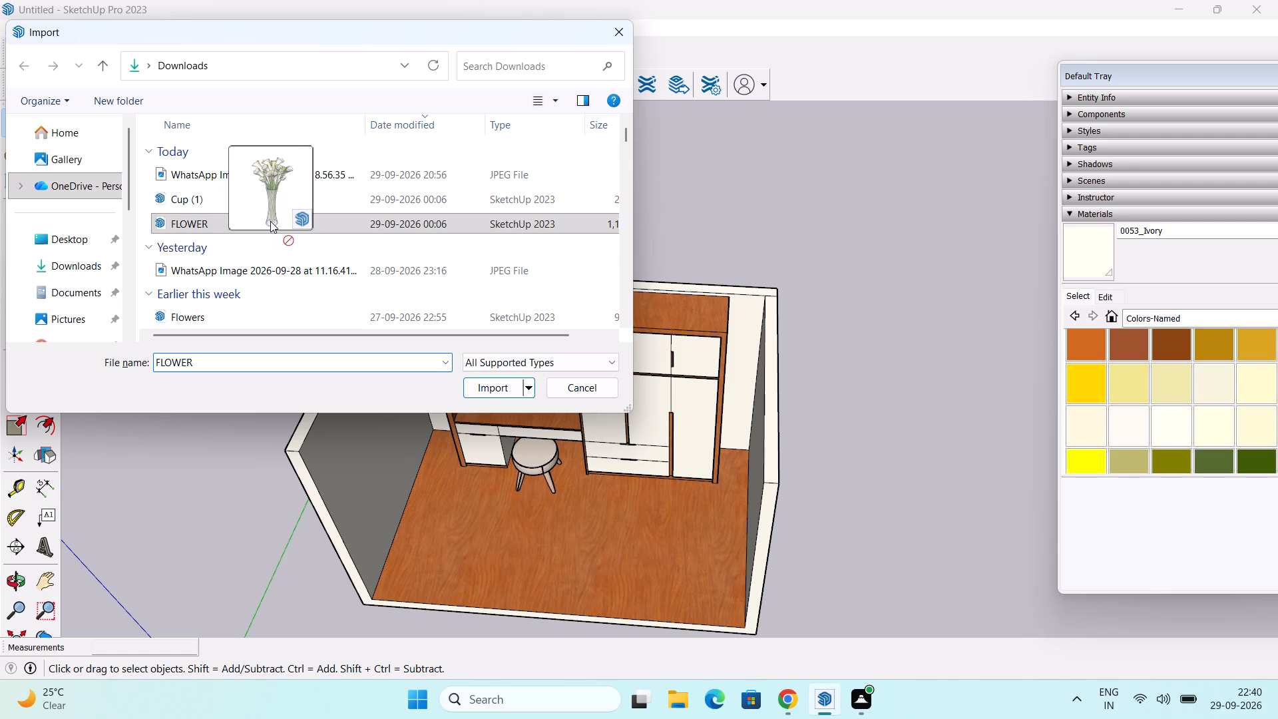
drag(270, 221, 300, 238)
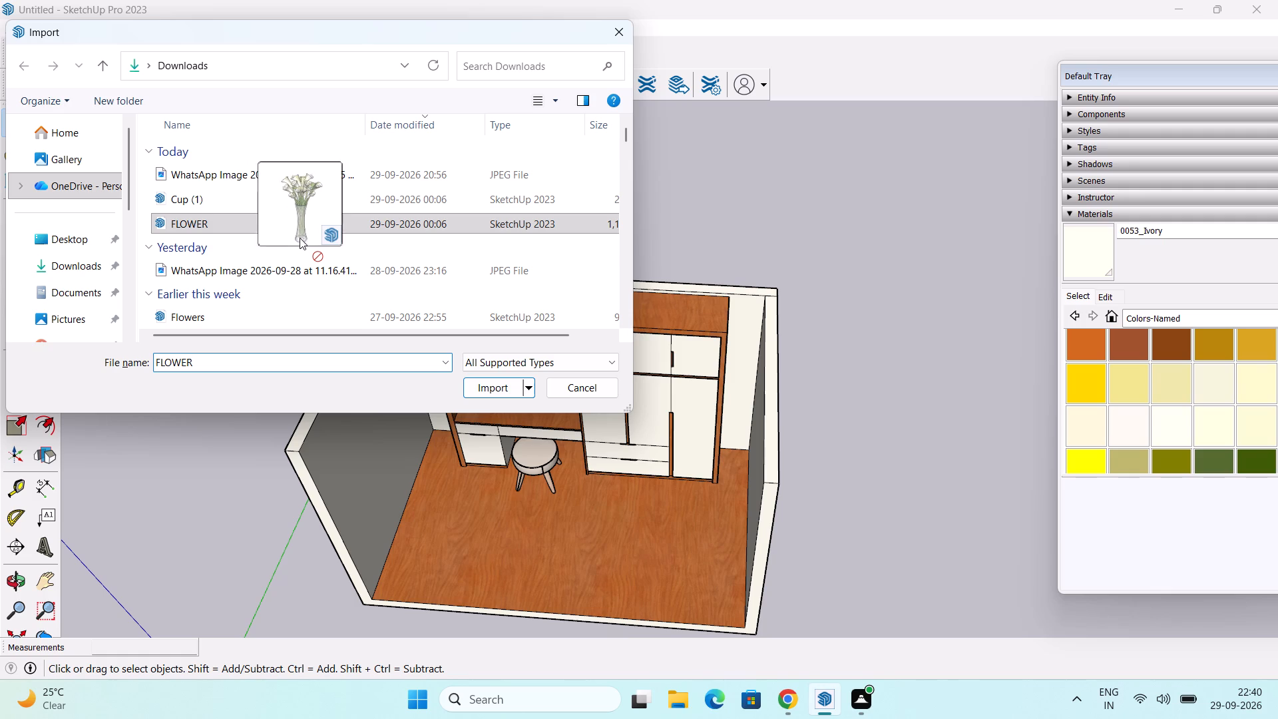
drag(300, 238, 447, 311)
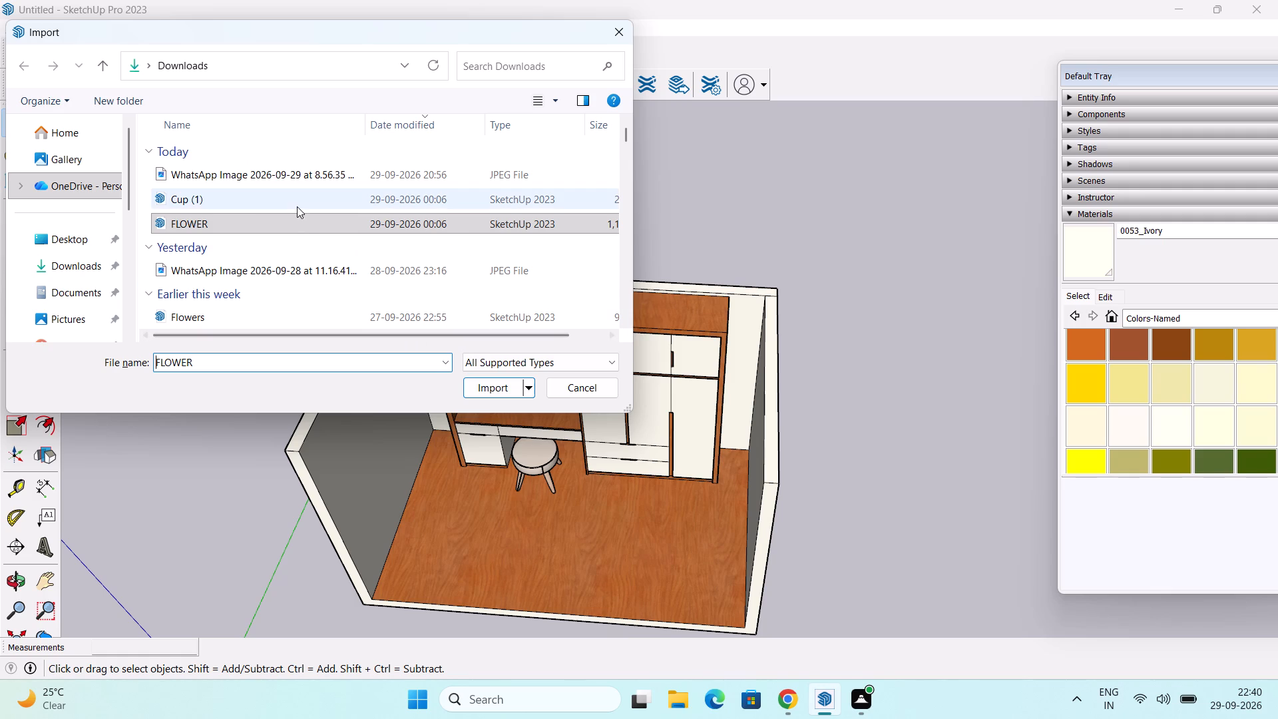
click(301, 220)
click(501, 387)
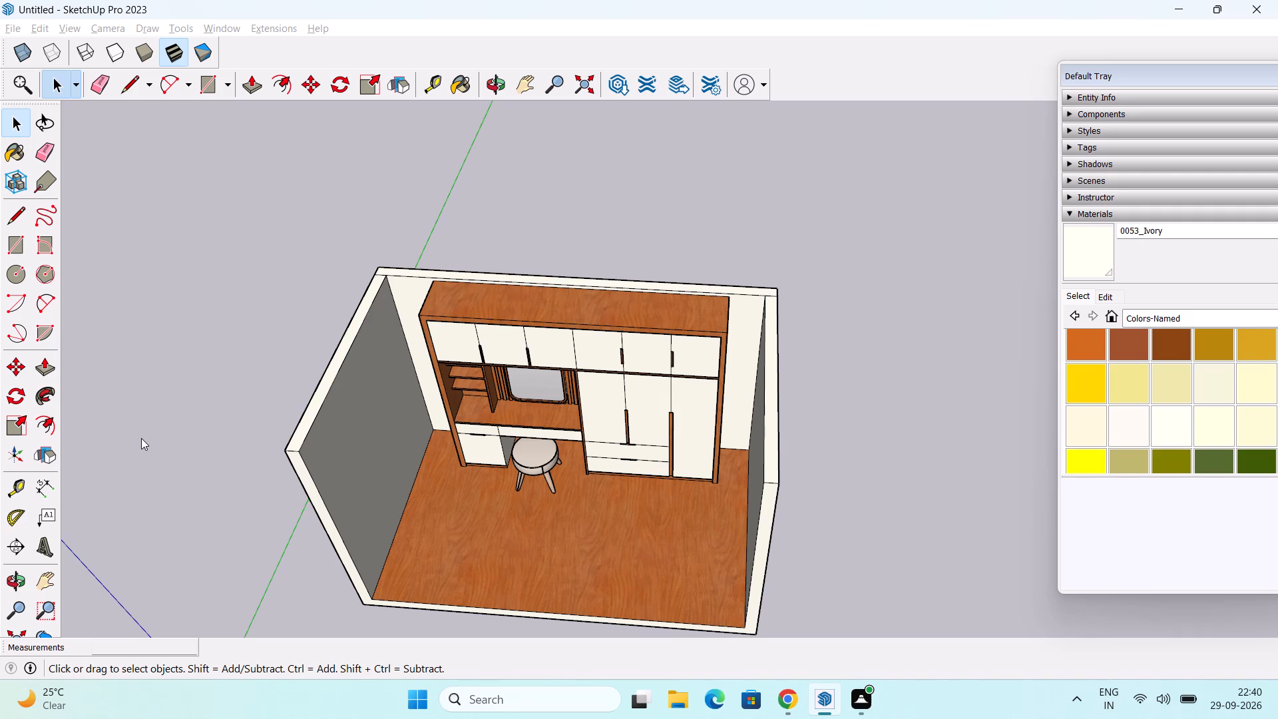
key(alt+Tab)
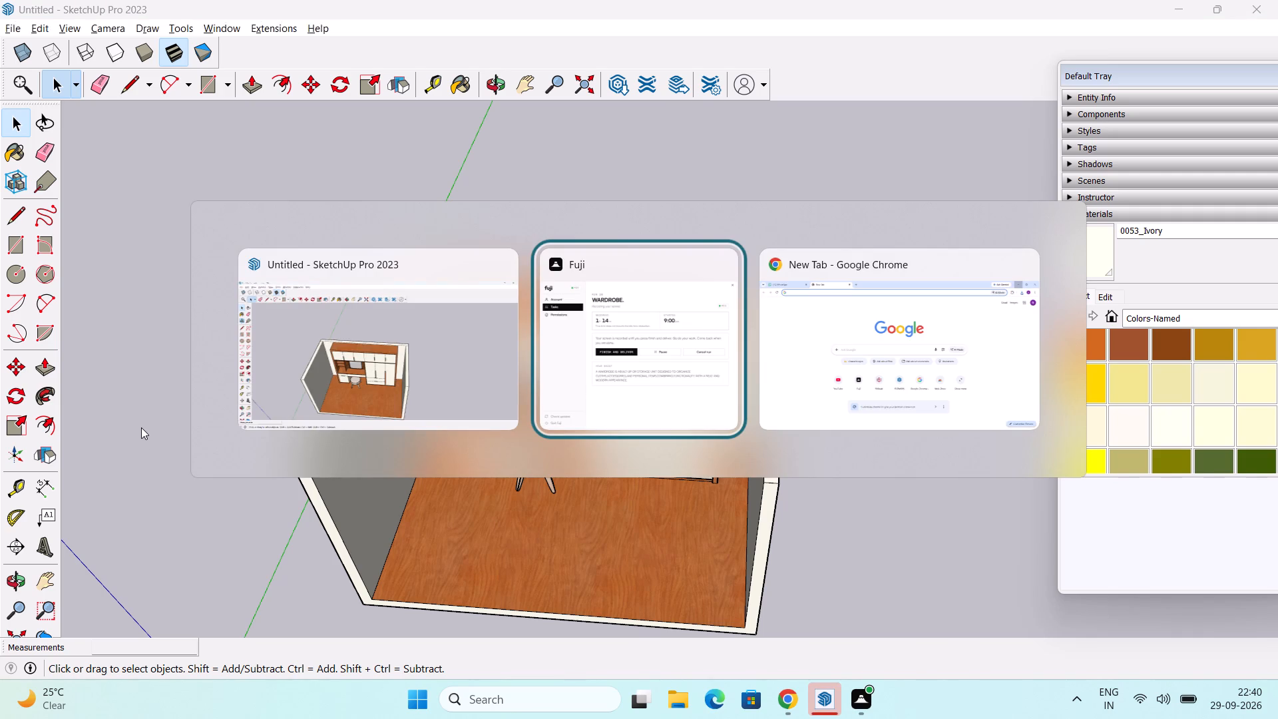
key(alt+Tab)
key(alt+Tab)
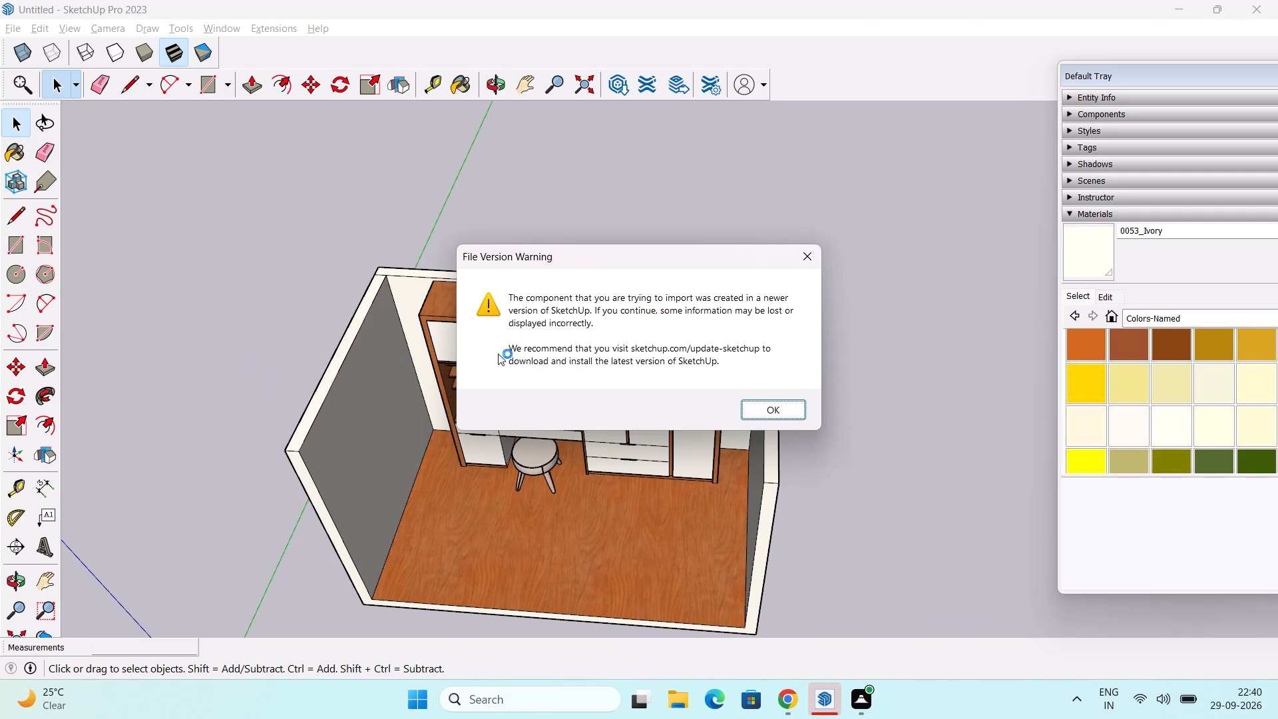
click(795, 401)
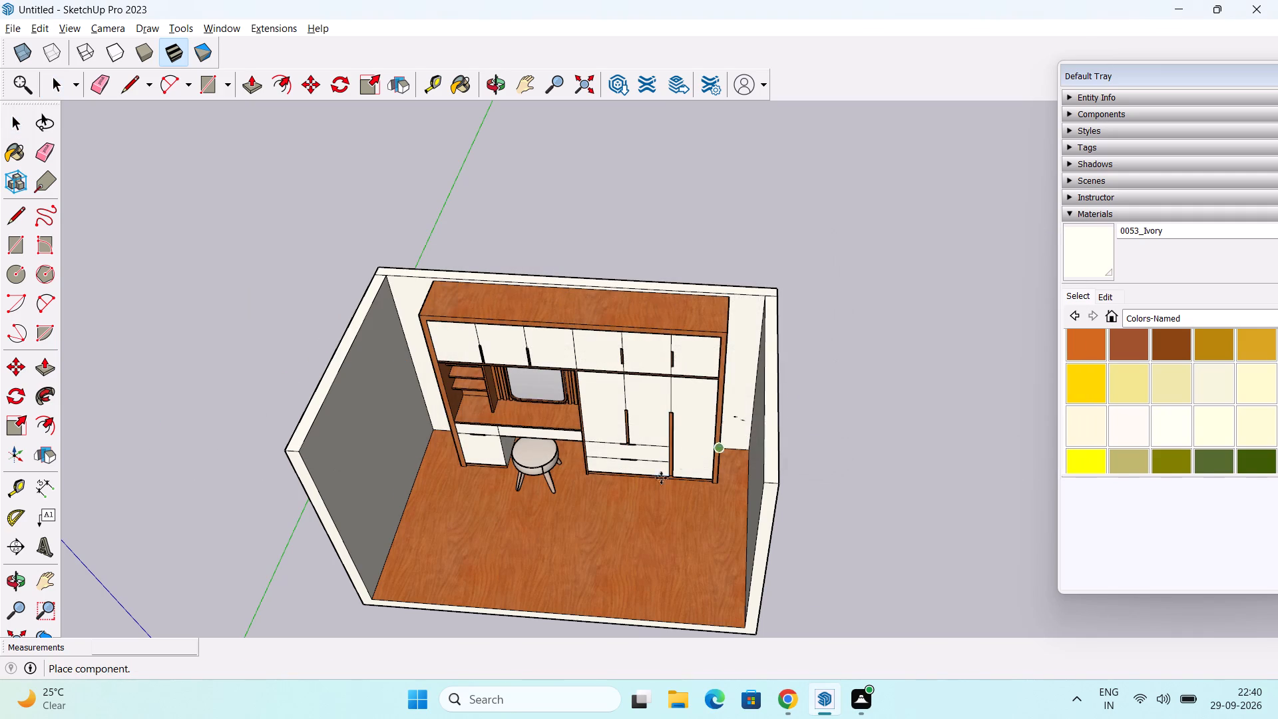
Place the imported flower vase on the wood floor in front of the stool.
scroll(442, 421, up, 8)
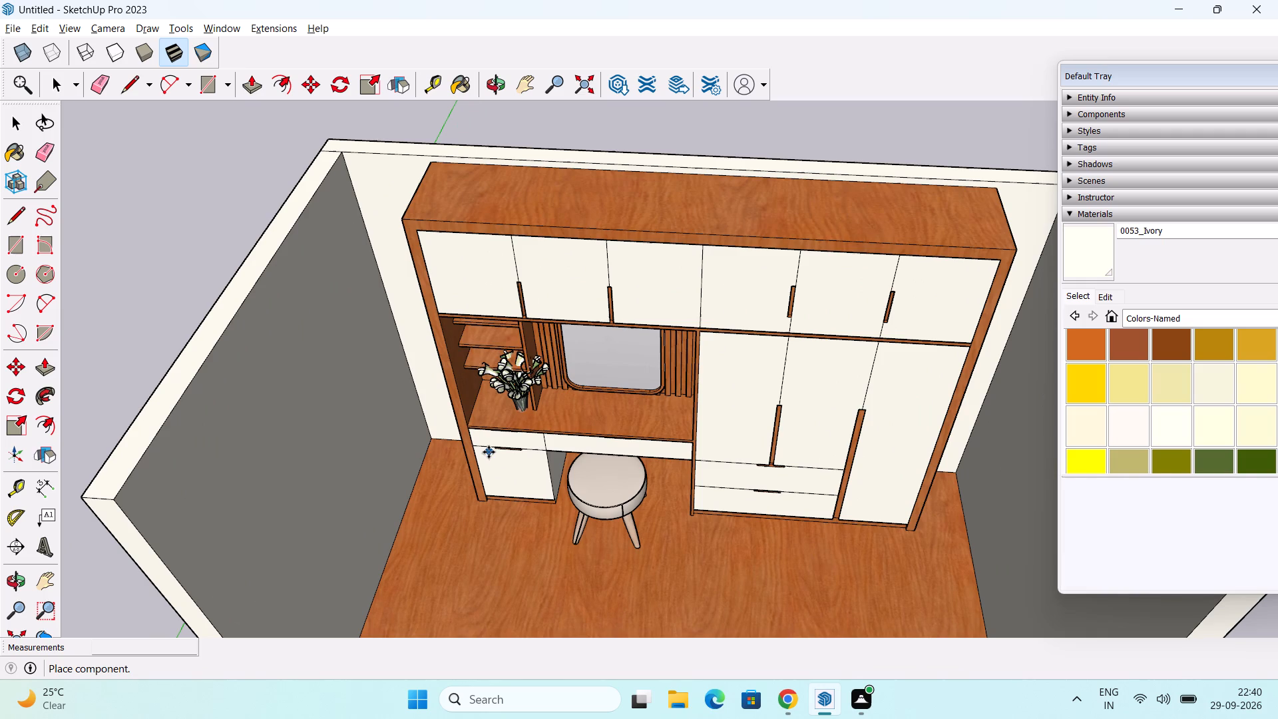
middle_drag(489, 452, 624, 338)
scroll(634, 391, down, 2)
middle_drag(756, 438, 700, 352)
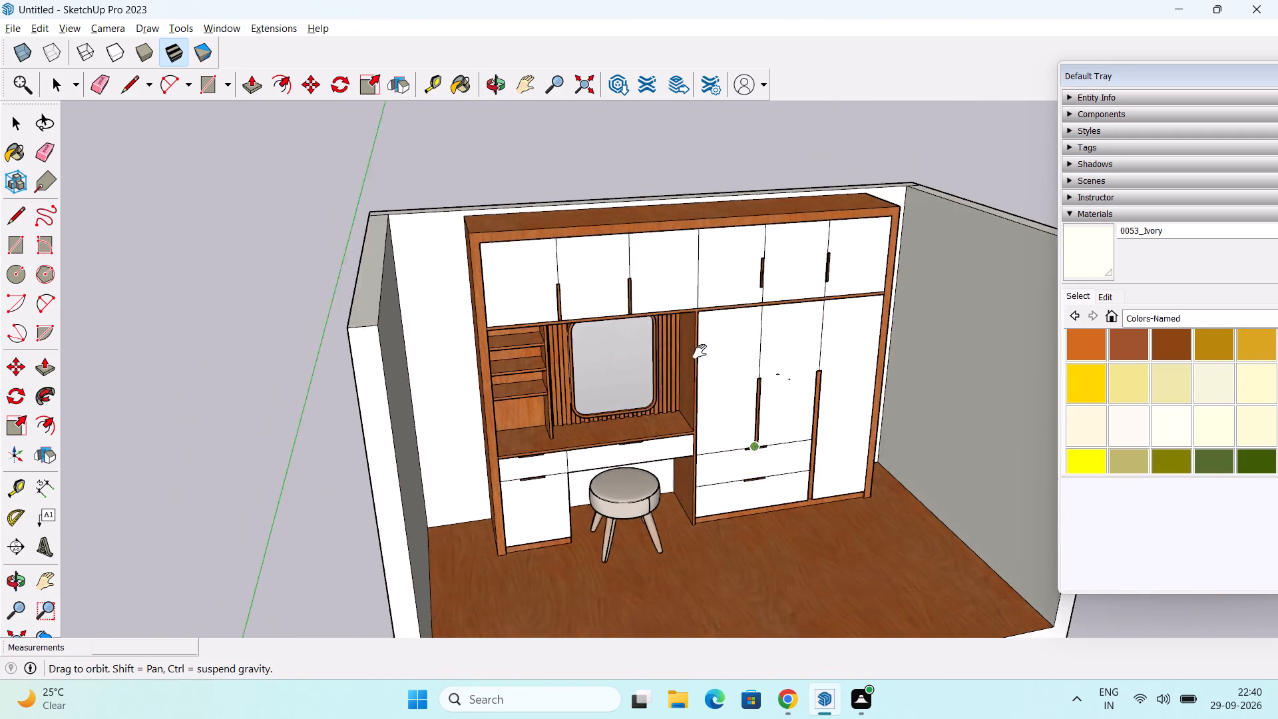
middle_drag(700, 352, 569, 271)
click(448, 471)
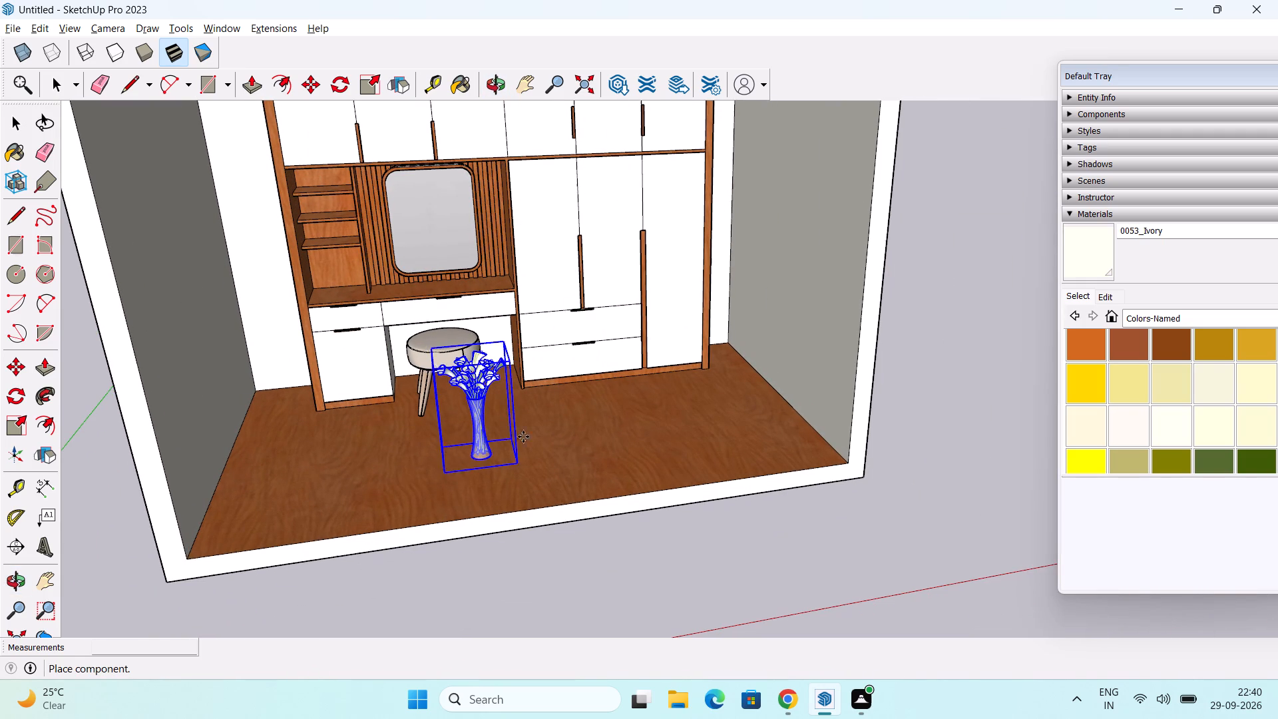
Scale the flower vase down to about 0.61 in height (blue axis) and 0.59 in depth (green axis).
click(21, 442)
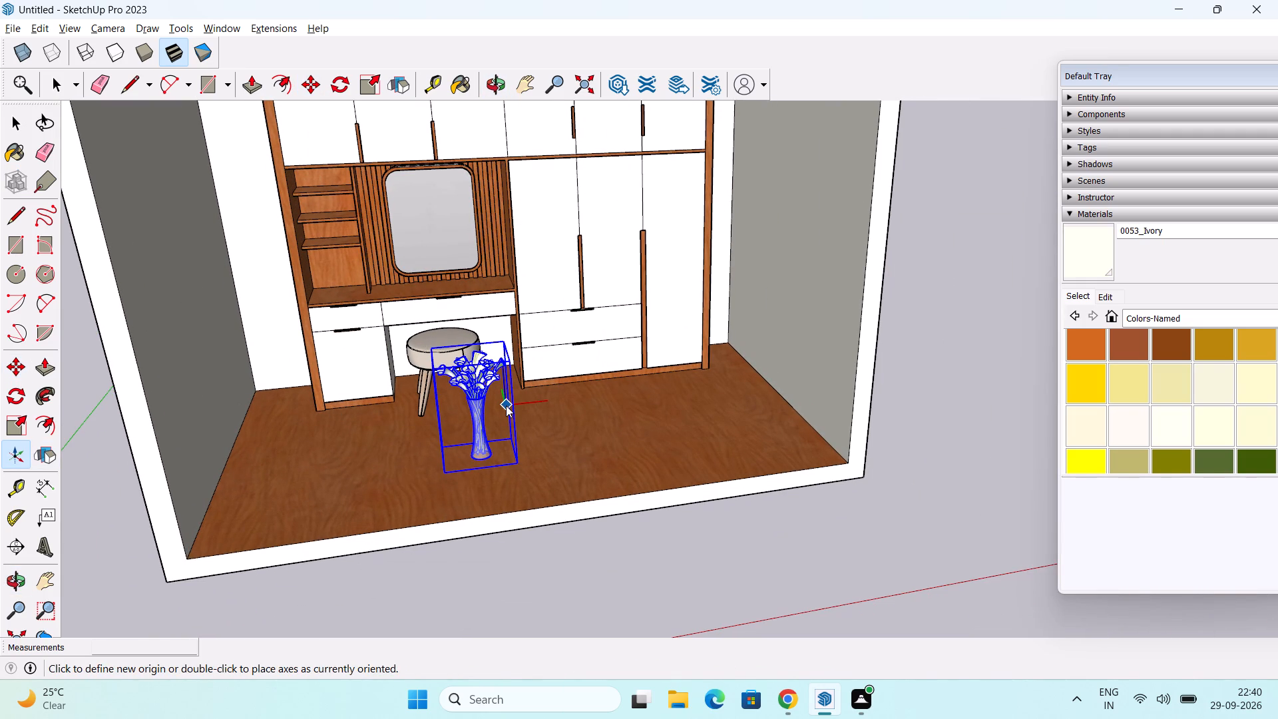
middle_drag(515, 416, 499, 463)
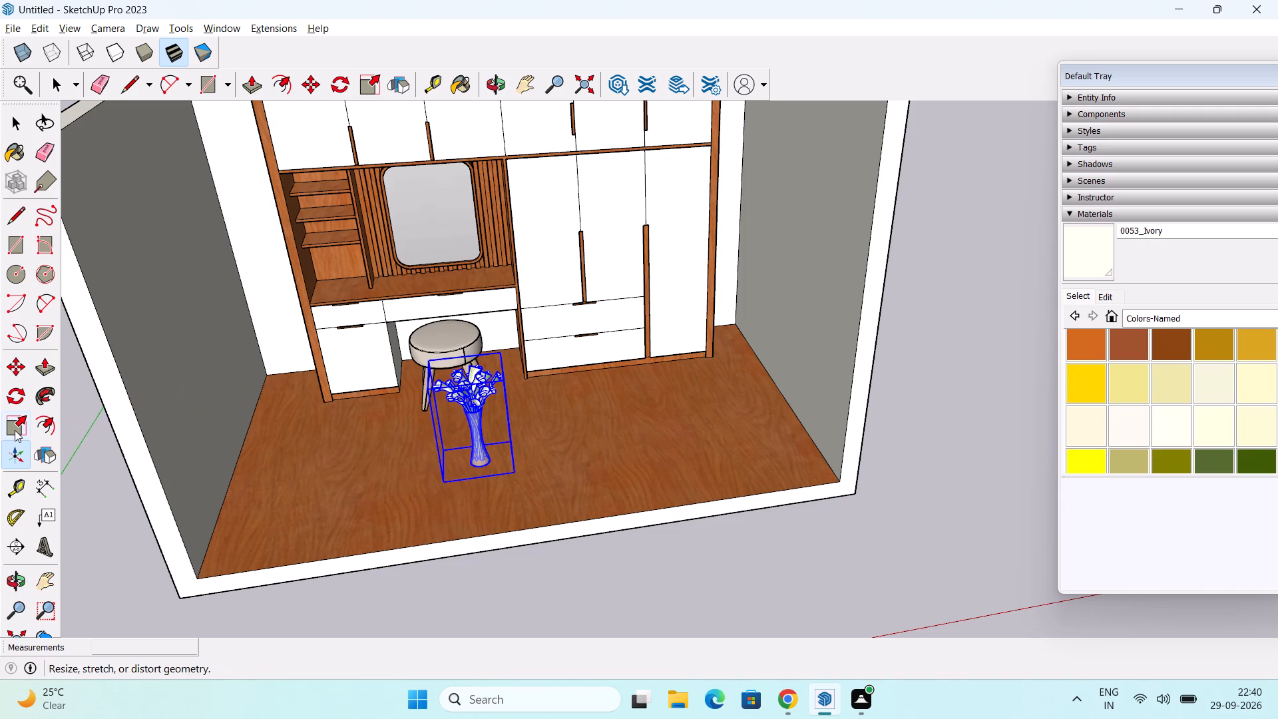
click(15, 430)
scroll(512, 373, up, 5)
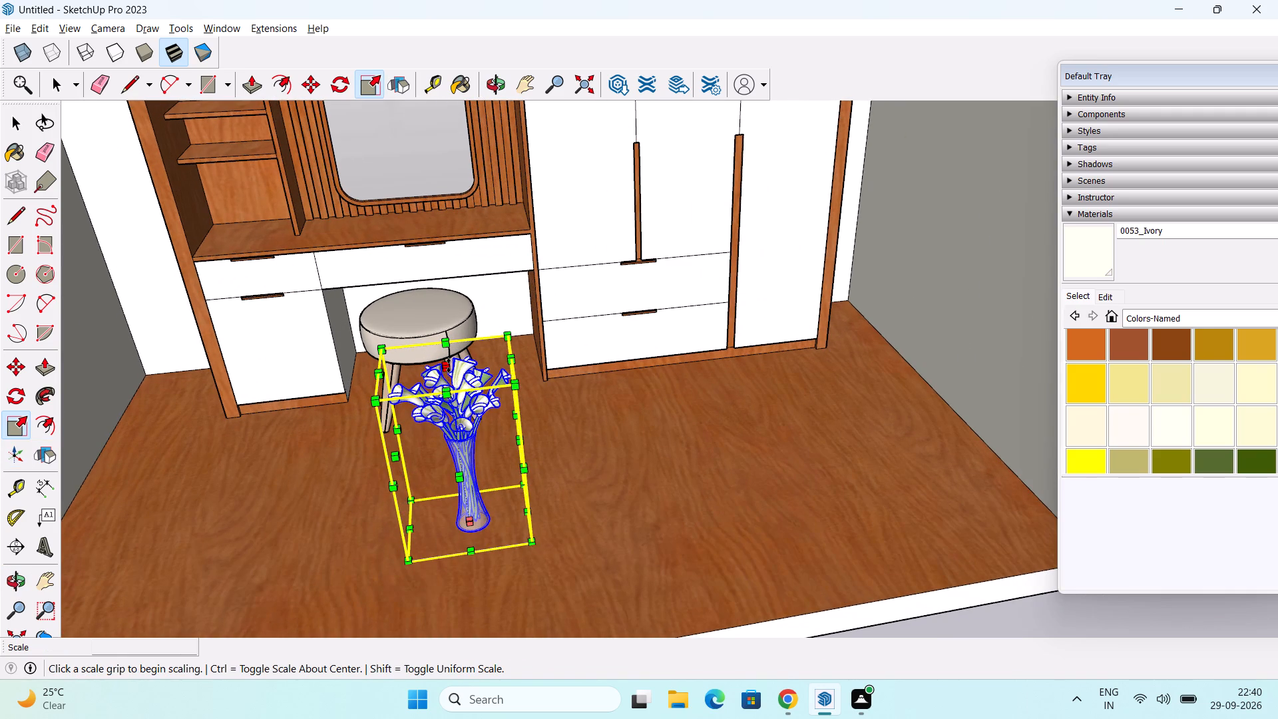
click(449, 365)
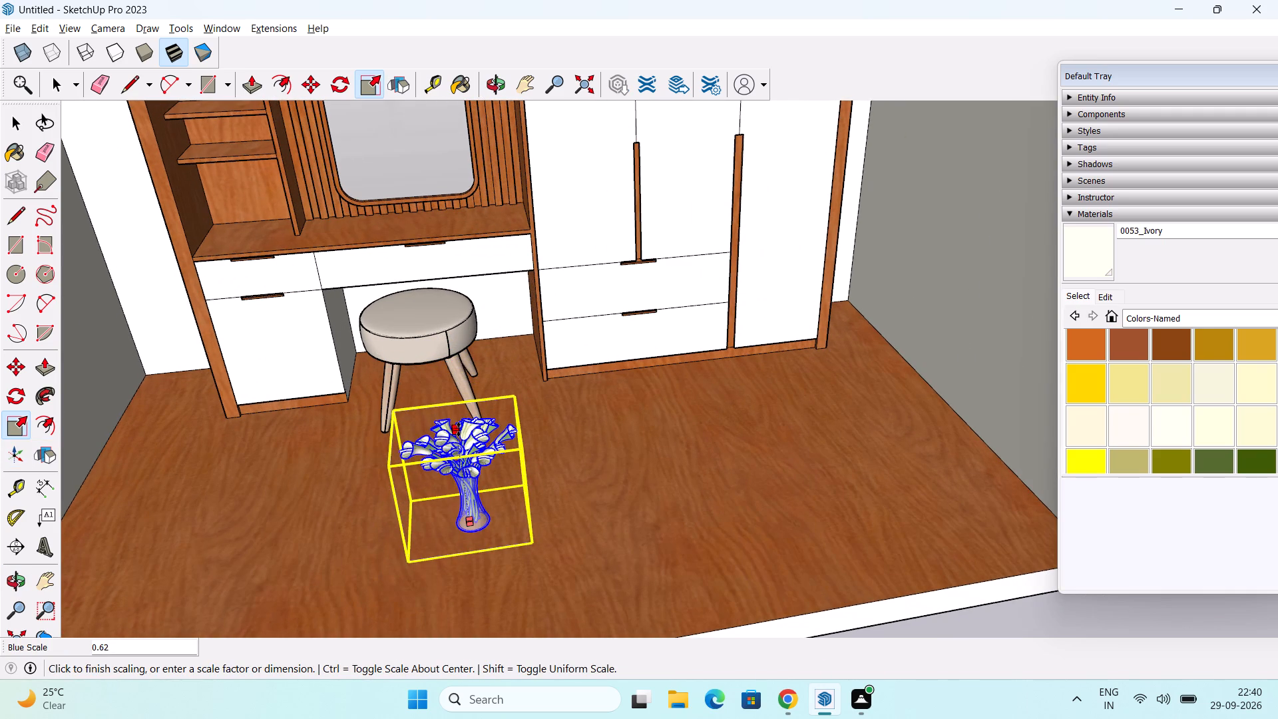
click(459, 430)
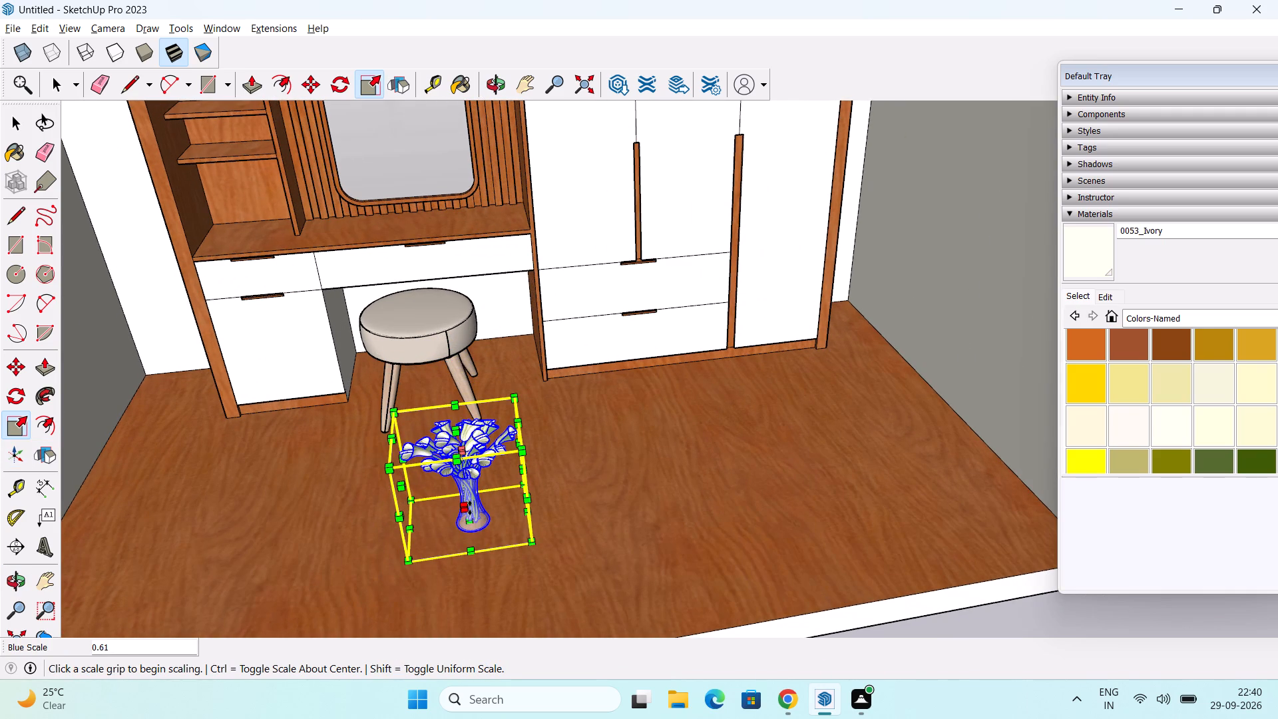
click(469, 508)
click(468, 482)
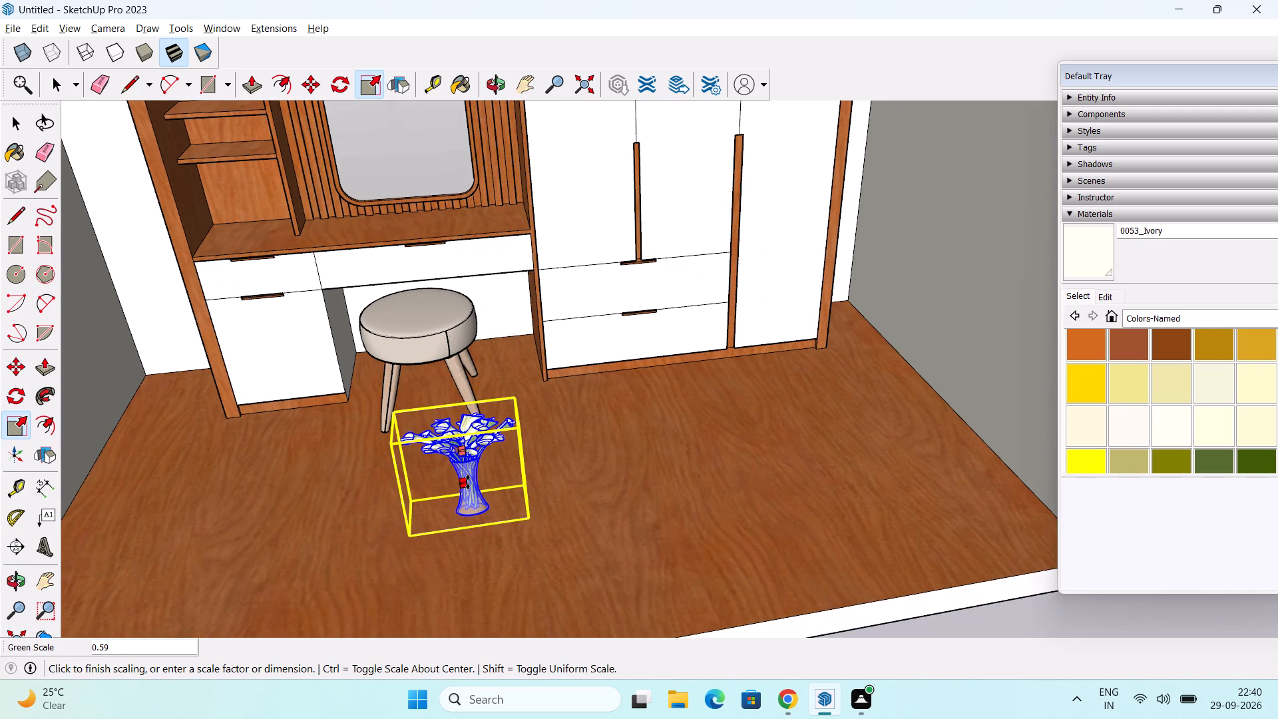
Scale the flower vase's width along the red axis down to about 0.58.
middle_drag(429, 480, 310, 509)
scroll(391, 459, up, 2)
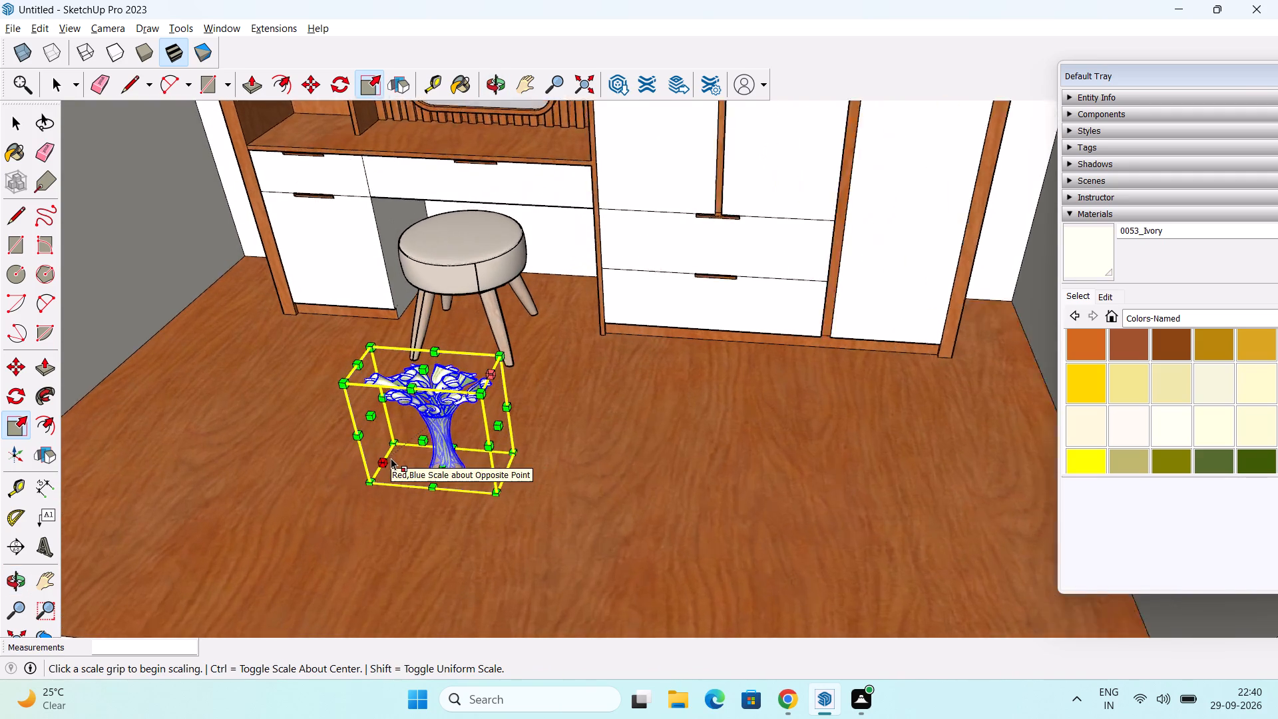
scroll(391, 458, up, 2)
middle_drag(394, 453, 426, 515)
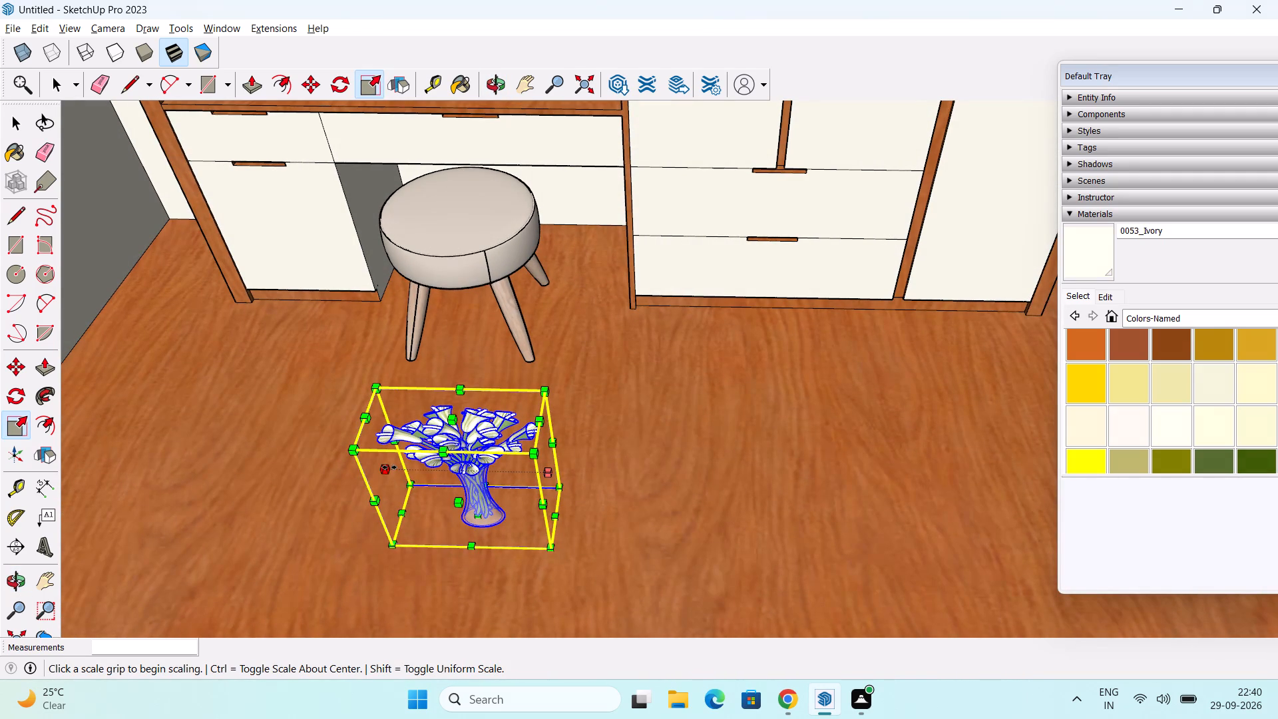
click(389, 467)
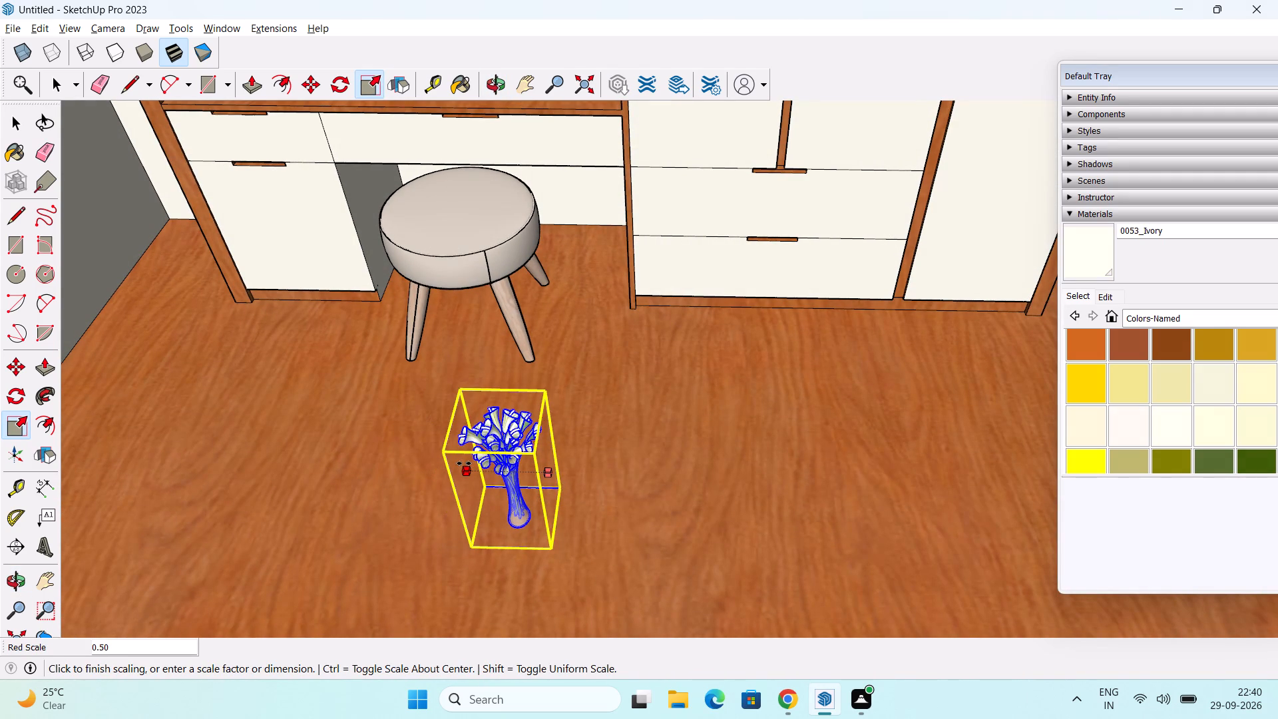
click(453, 460)
middle_drag(511, 455, 516, 478)
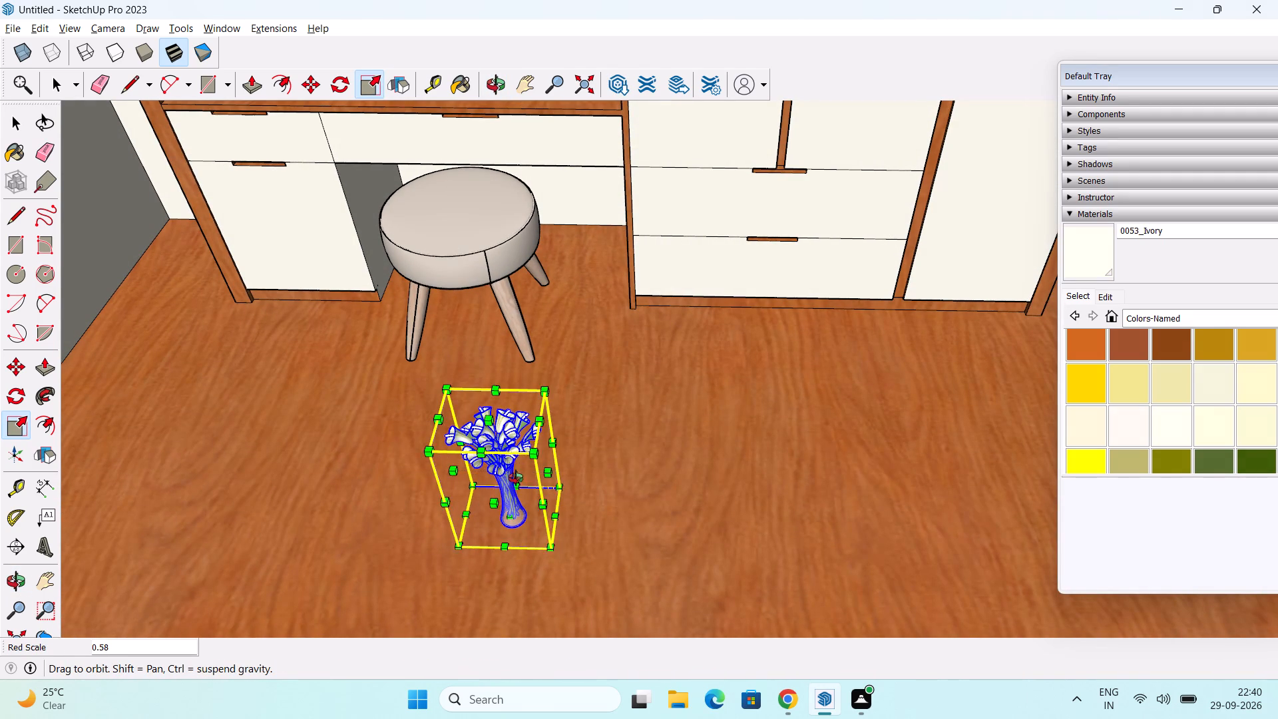
middle_drag(516, 478, 507, 579)
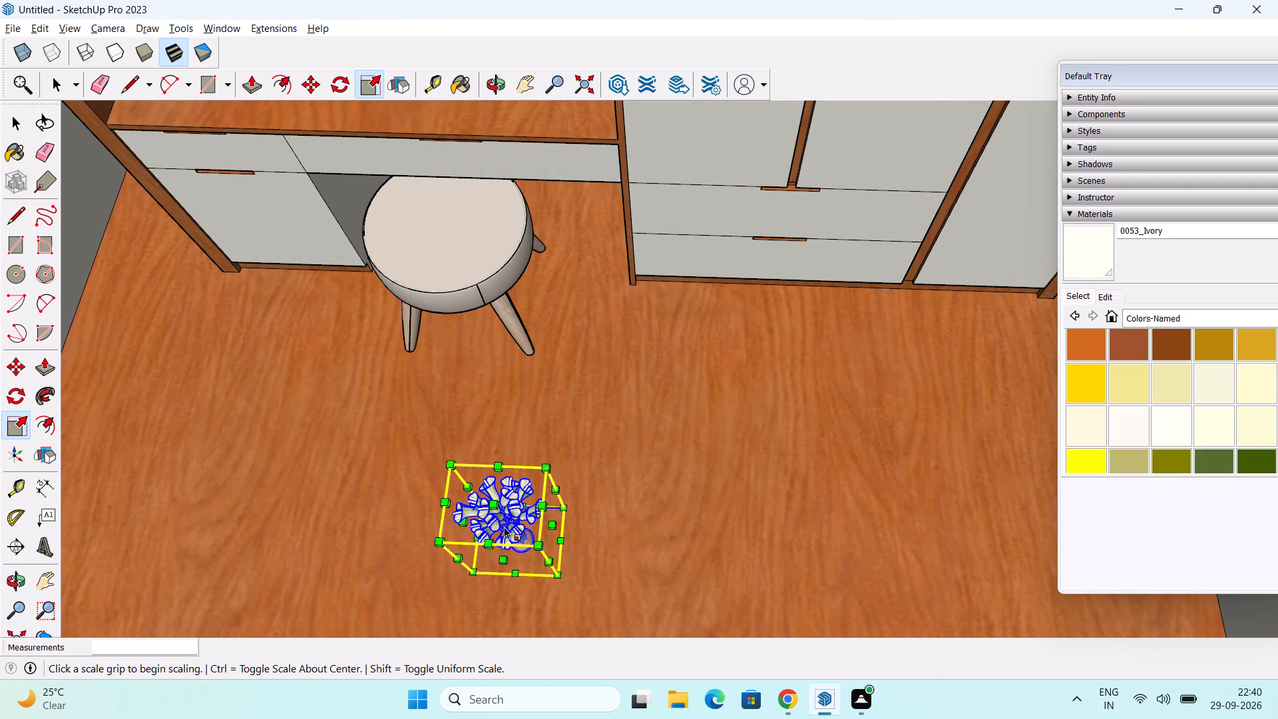
scroll(504, 527, down, 2)
scroll(559, 433, down, 6)
key(space)
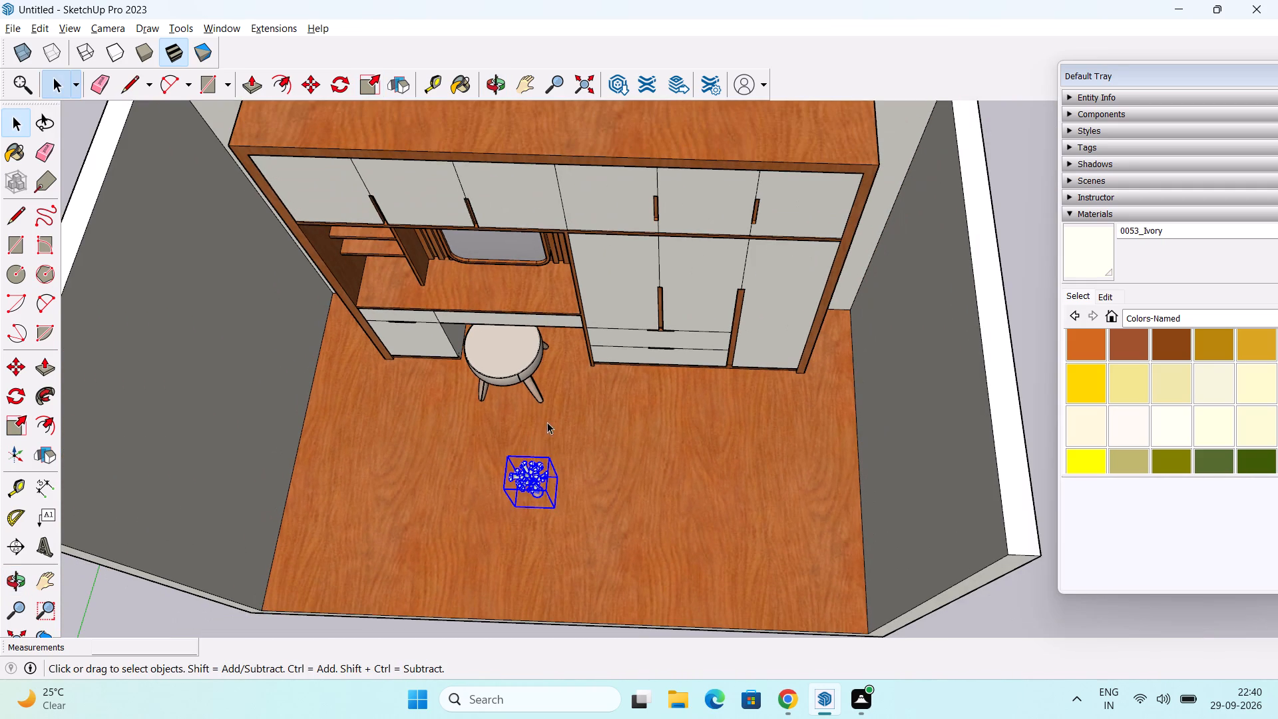
Move the flower vase from the floor onto the dressing counter, beneath the open shelves, with its base at the counter's front edge.
middle_drag(648, 527, 718, 346)
shift+middle_drag(552, 467, 688, 359)
key(m)
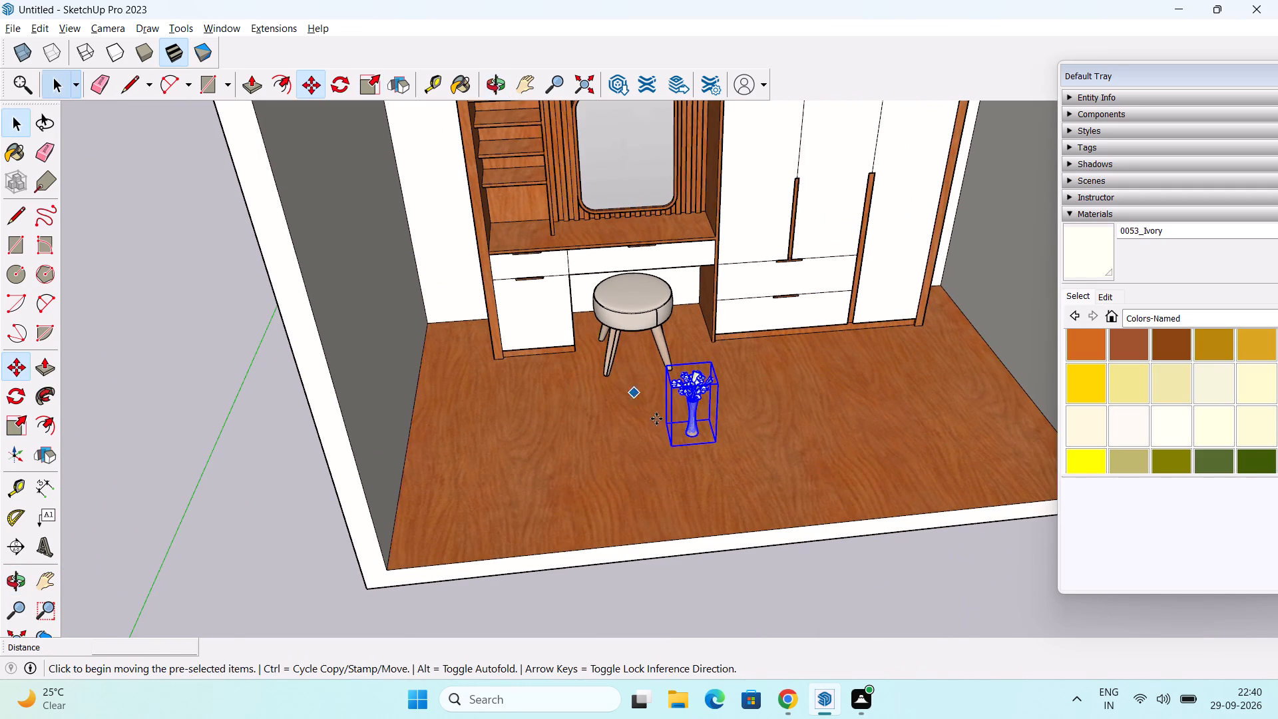
click(672, 444)
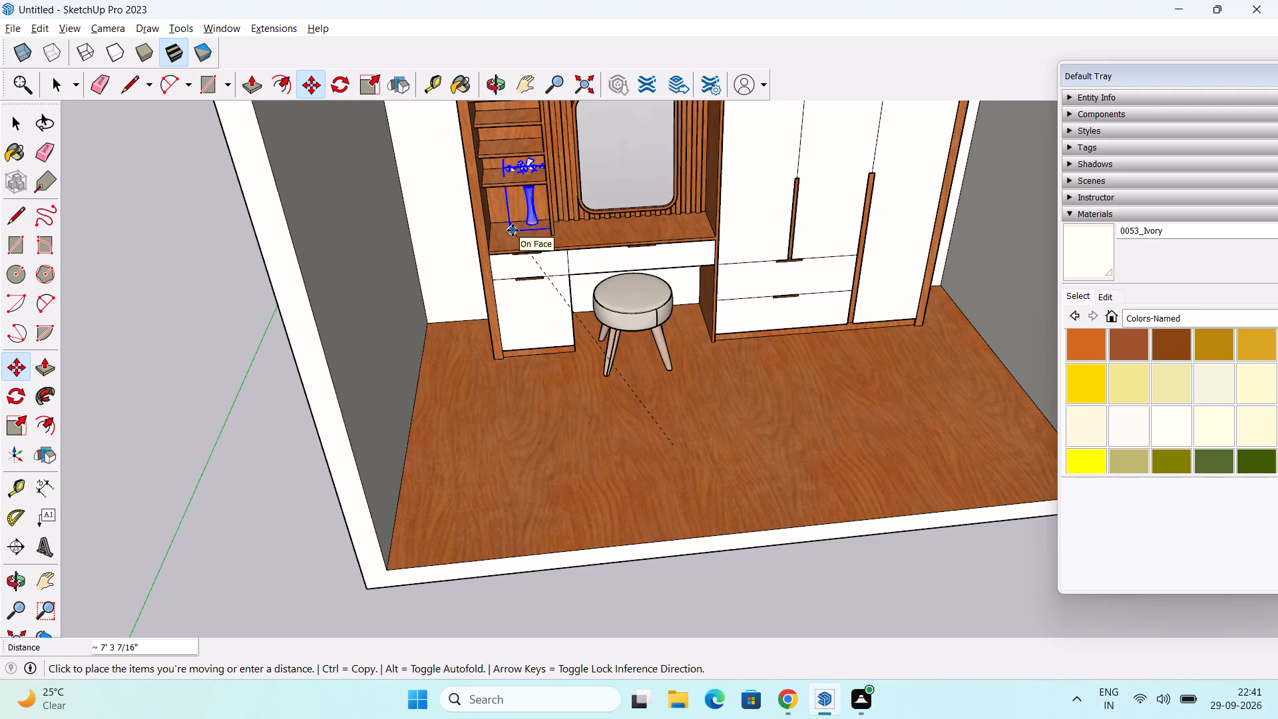
middle_drag(513, 230, 592, 276)
scroll(554, 275, up, 5)
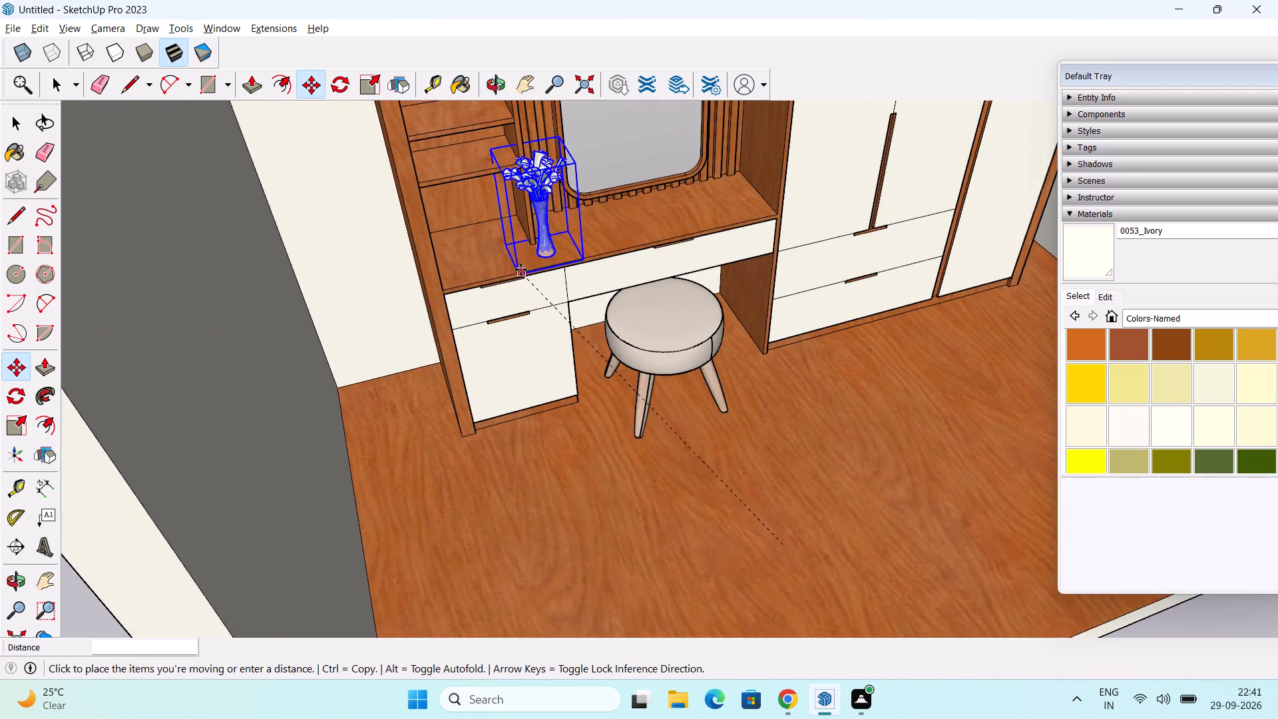
scroll(521, 270, up, 6)
middle_drag(500, 270, 502, 124)
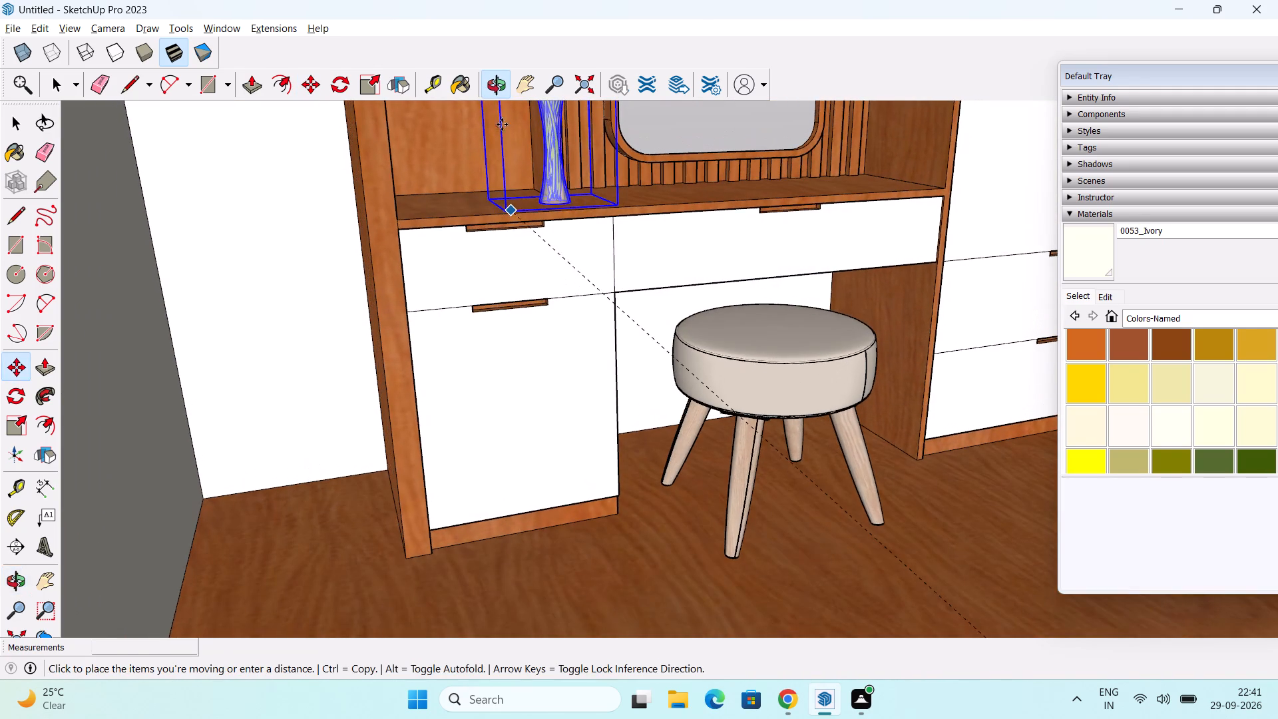
scroll(487, 128, down, 4)
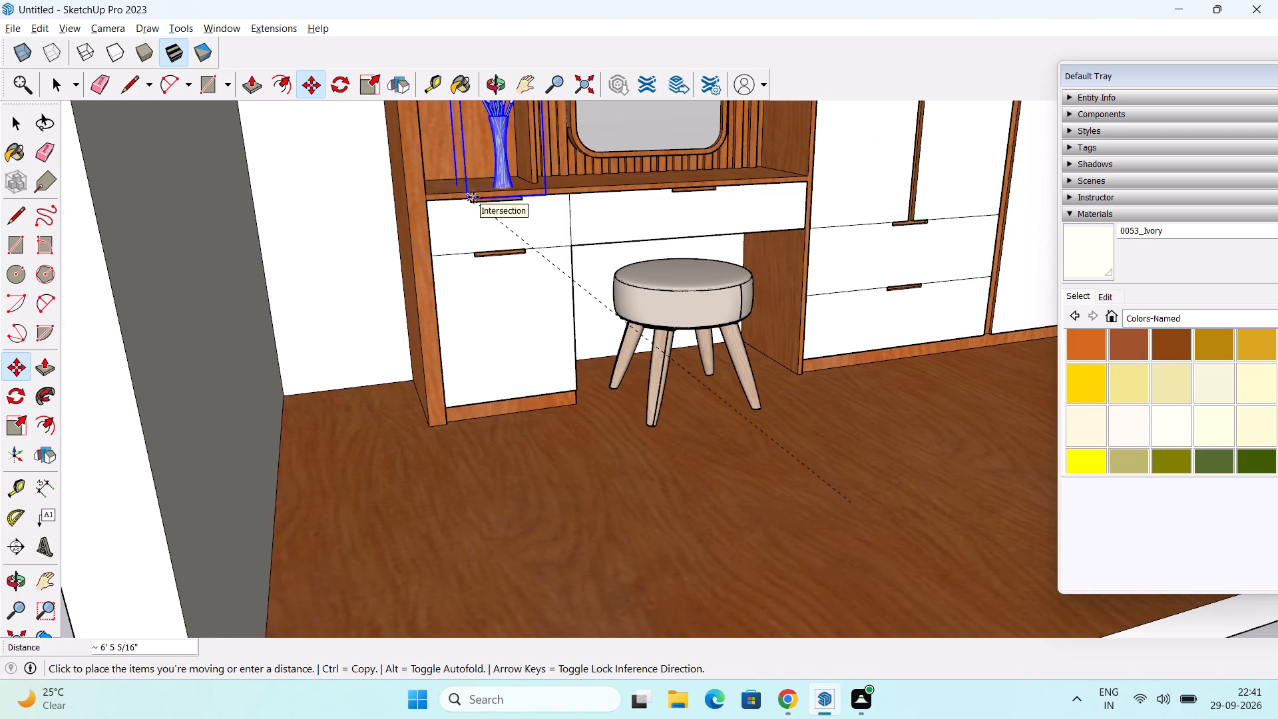
shift+middle_drag(473, 197, 506, 323)
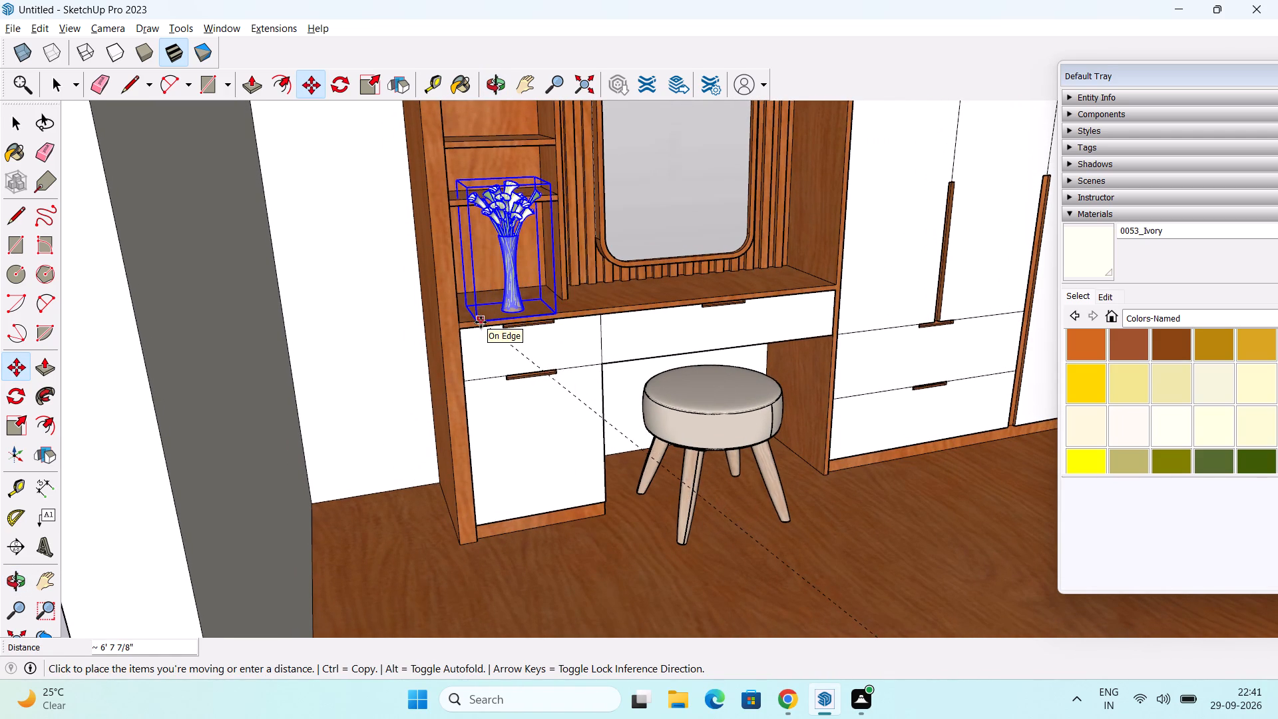
click(481, 322)
Scale the flower vase's height along the blue axis down to about 0.83 so it fits beneath the lowest open shelf.
scroll(507, 305, down, 2)
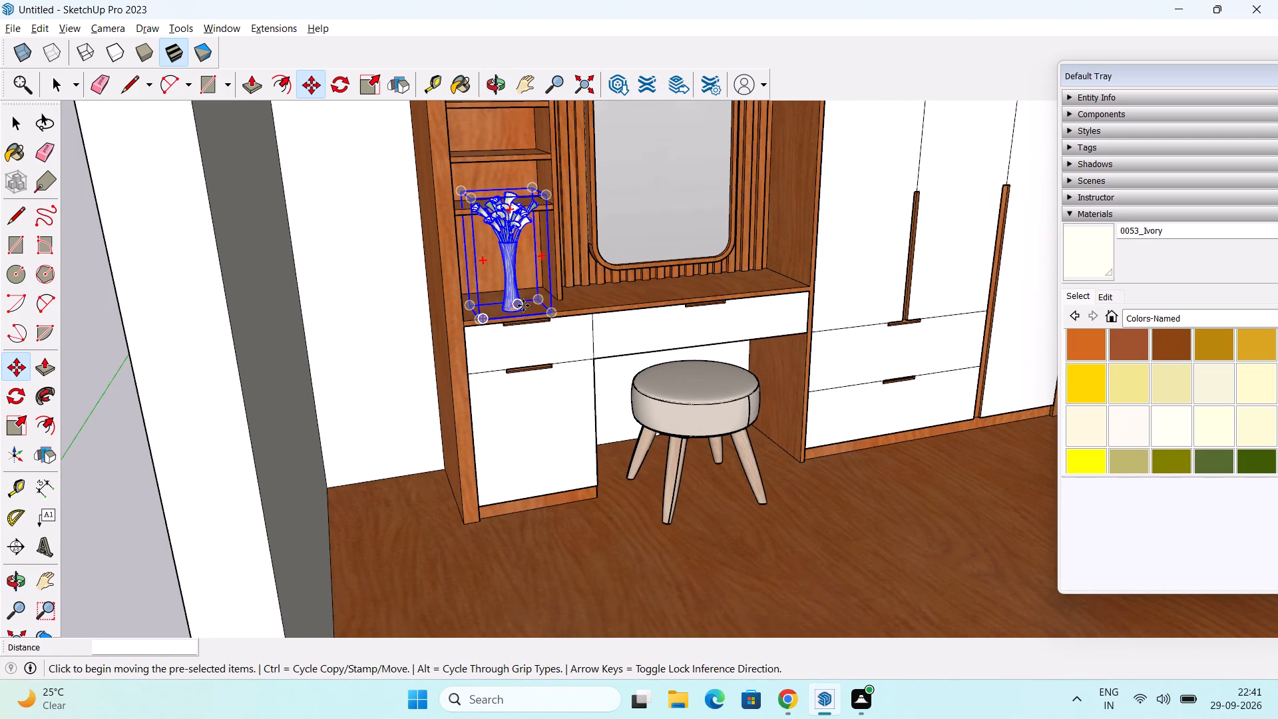
middle_drag(523, 306, 383, 300)
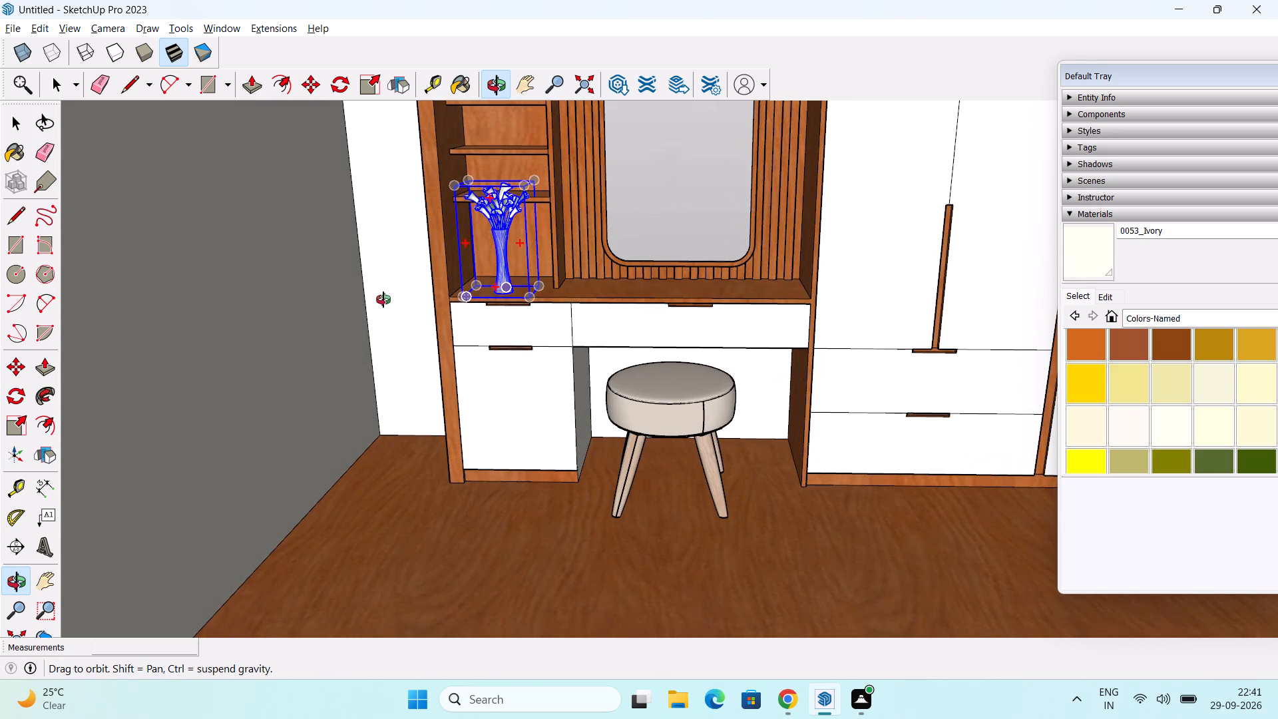
middle_drag(383, 300, 517, 468)
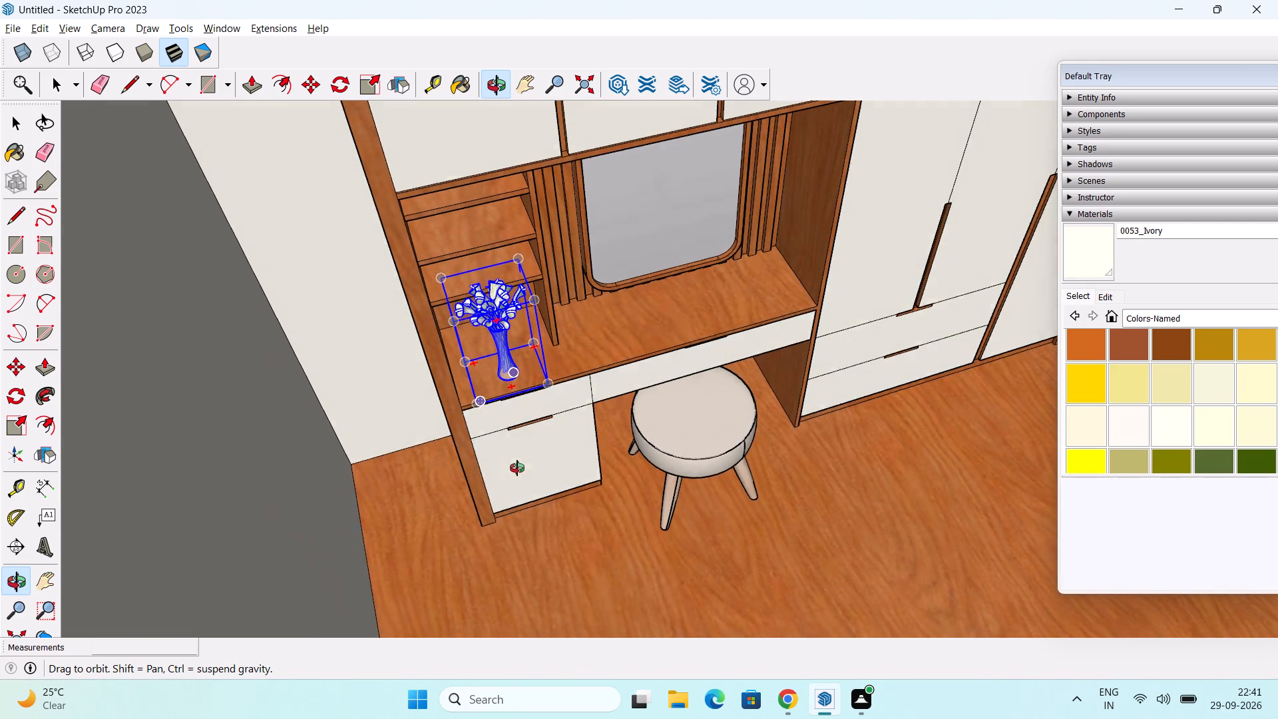
middle_drag(517, 468, 476, 374)
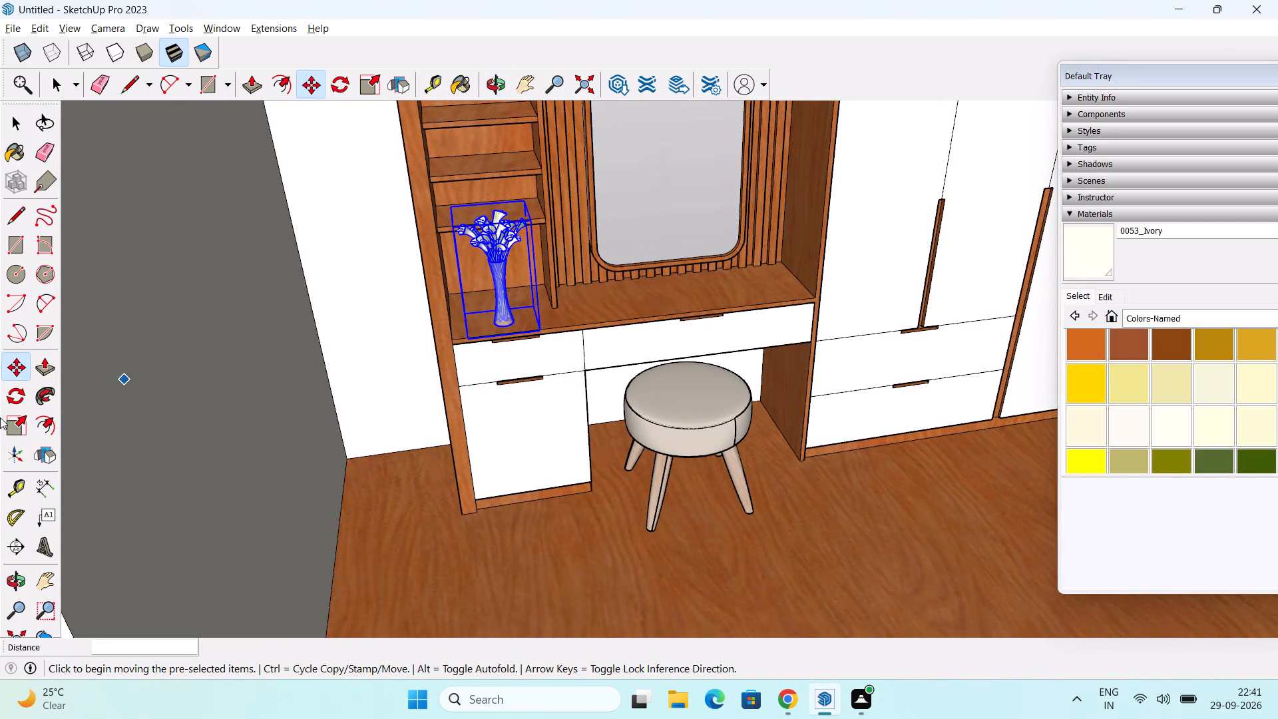
click(10, 430)
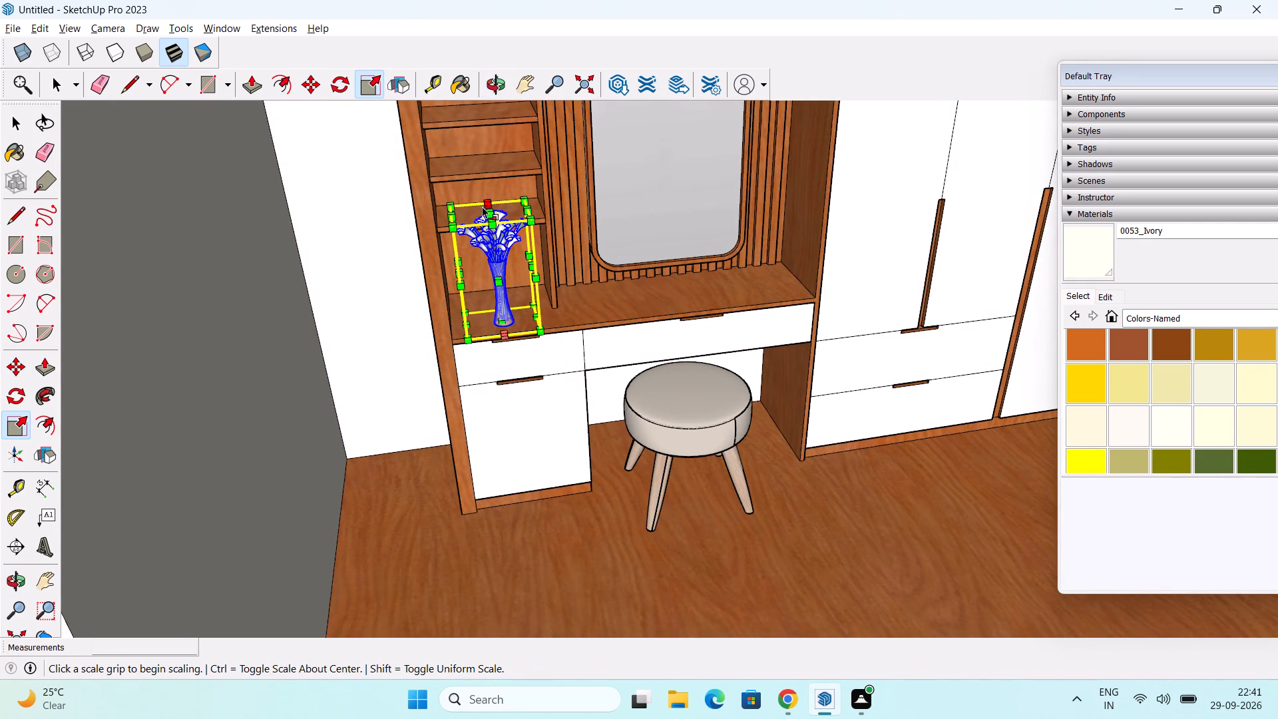
drag(488, 212, 491, 222)
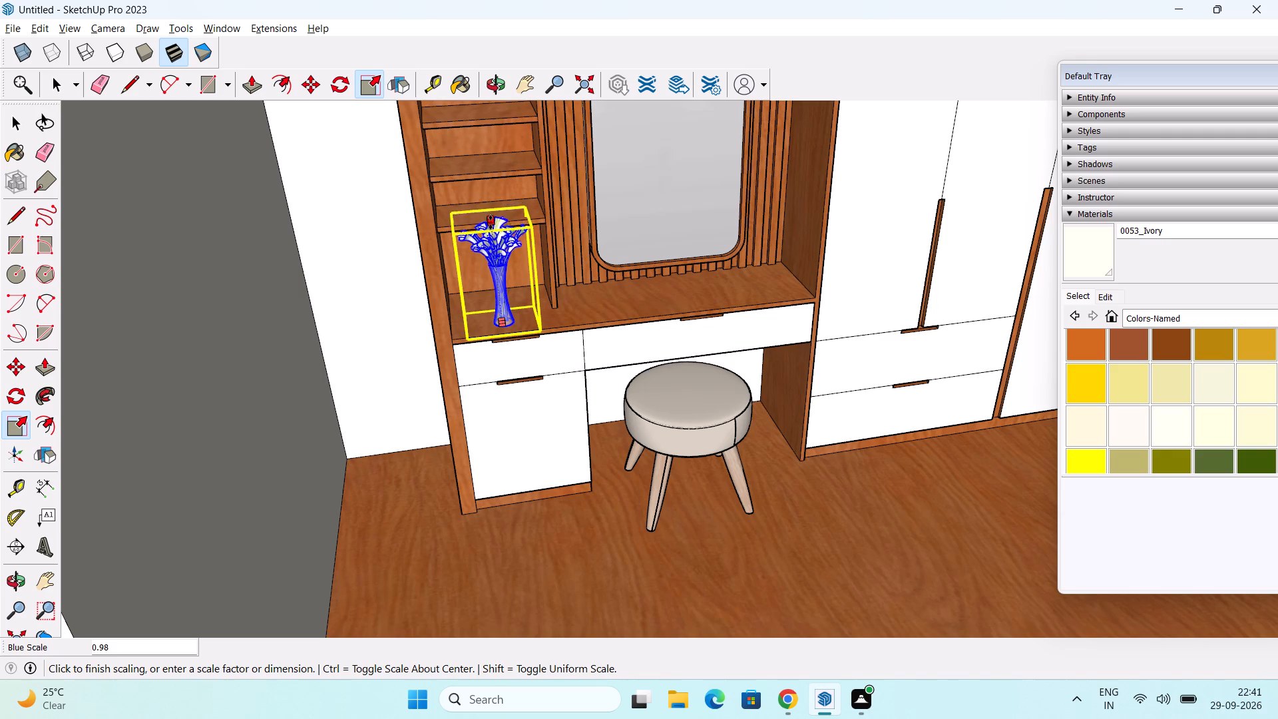
drag(491, 222, 495, 232)
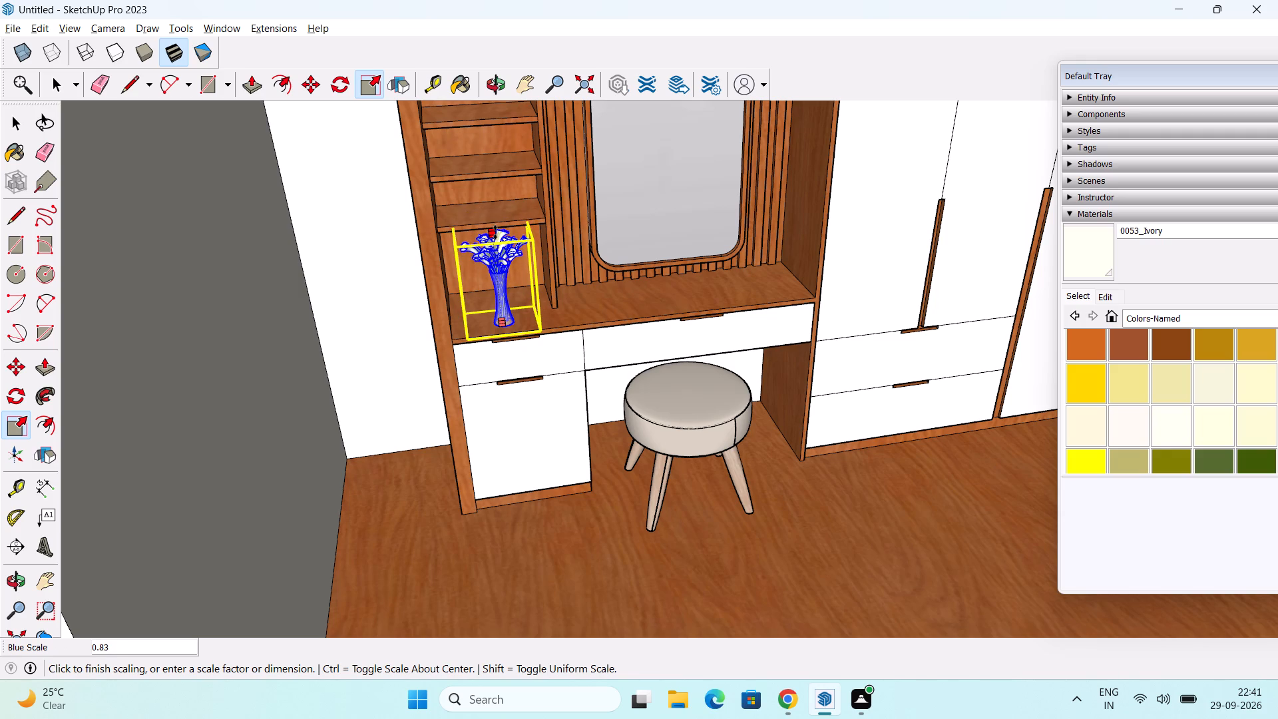
drag(495, 232, 515, 233)
Move the flower vase about 3 7/8" back along the green axis, away from the dressing counter's front edge.
middle_drag(491, 309, 361, 273)
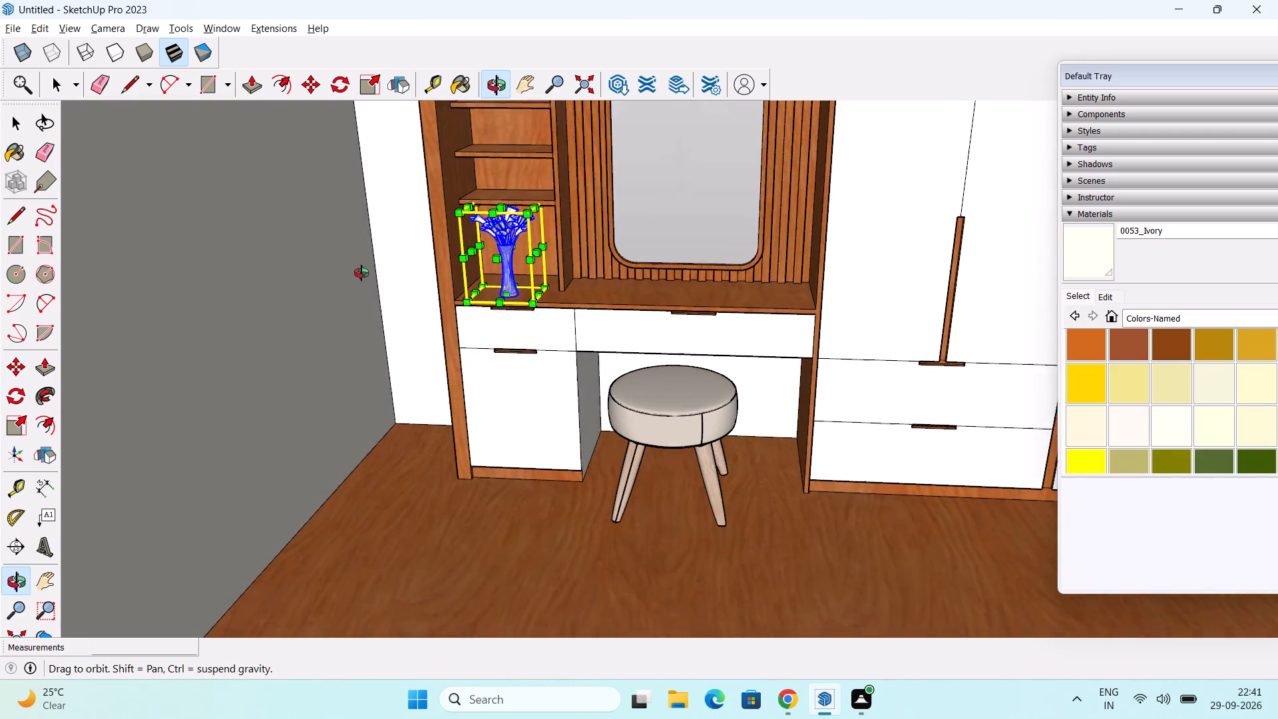
middle_drag(361, 273, 359, 274)
key(space)
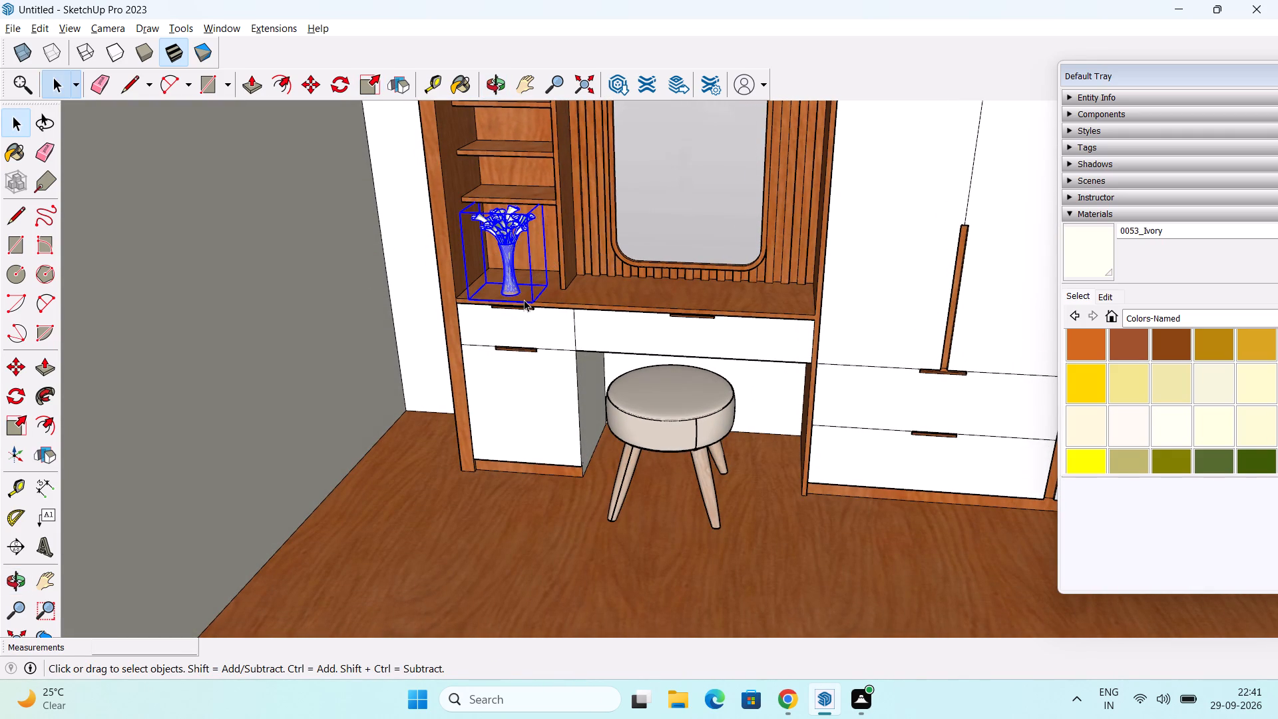
key(m)
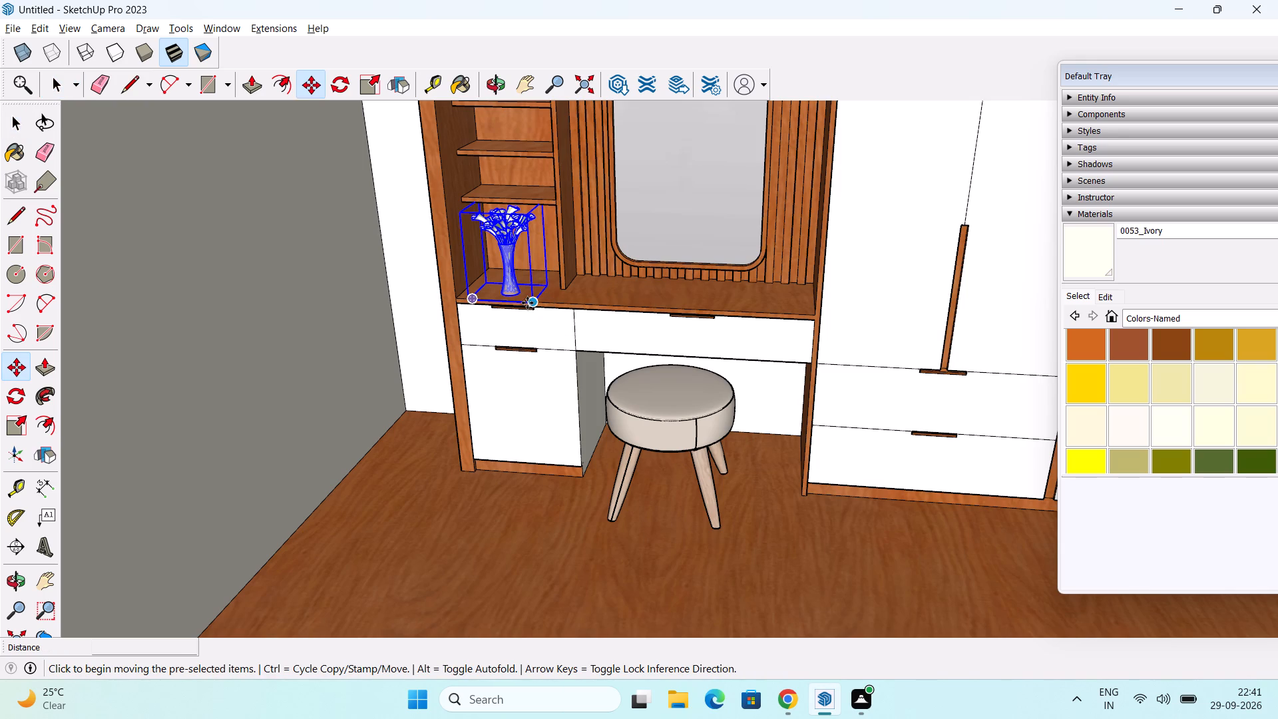
click(529, 303)
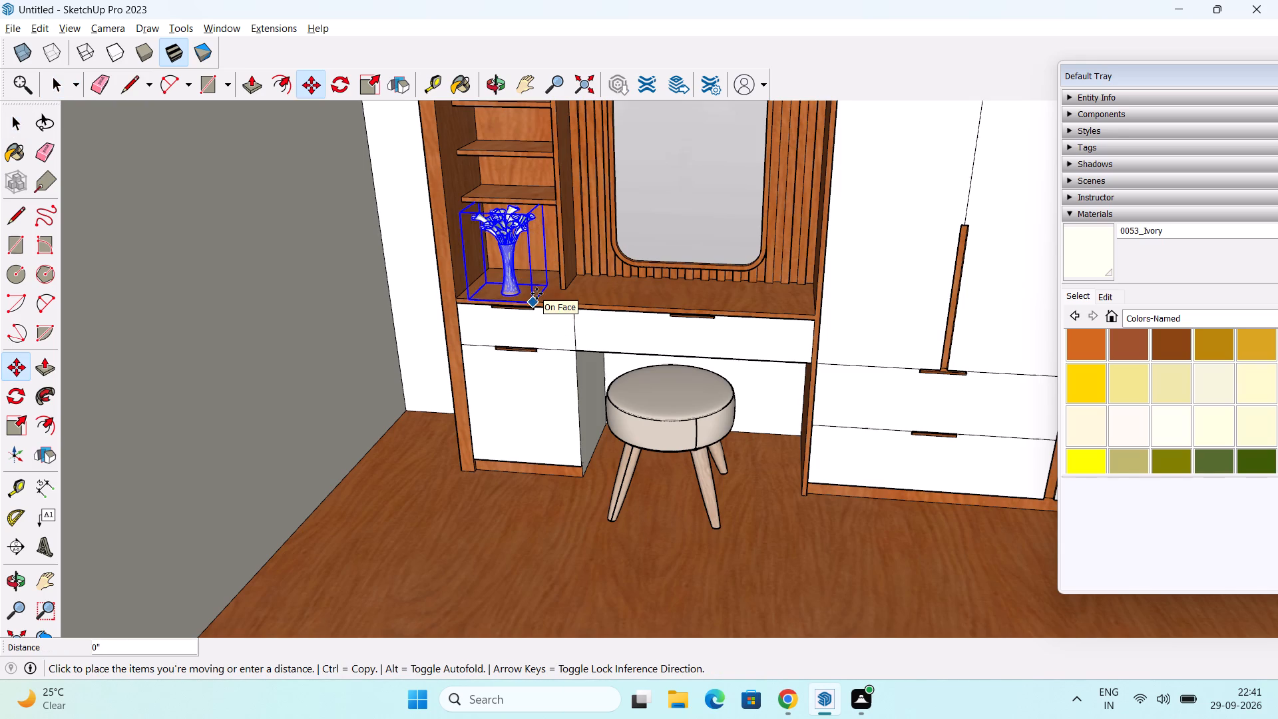
scroll(536, 294, up, 14)
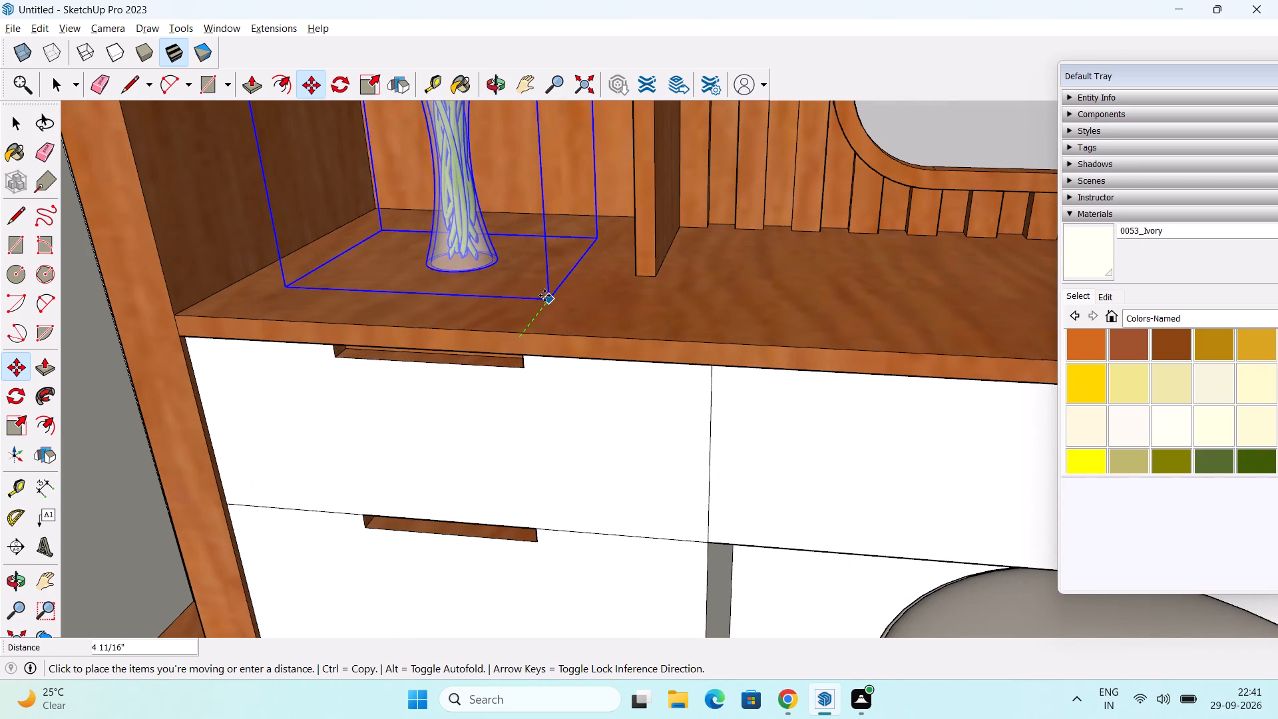
click(537, 300)
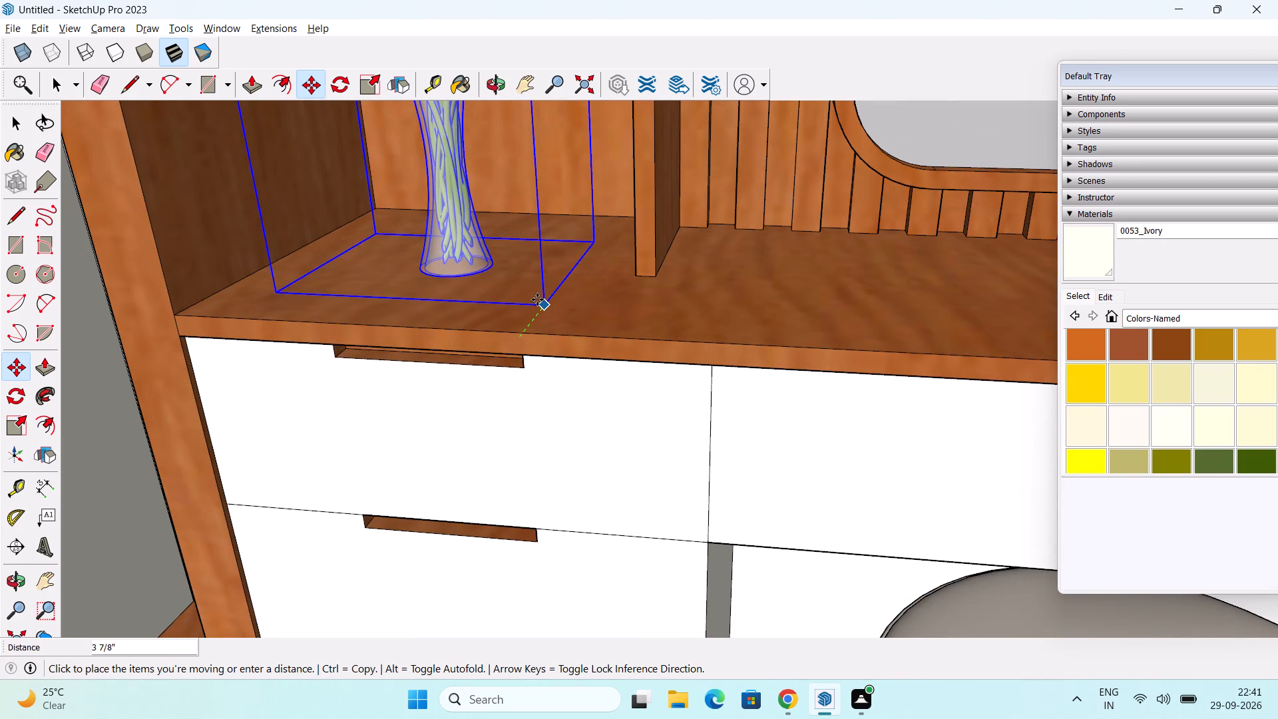
scroll(540, 294, down, 11)
key(space)
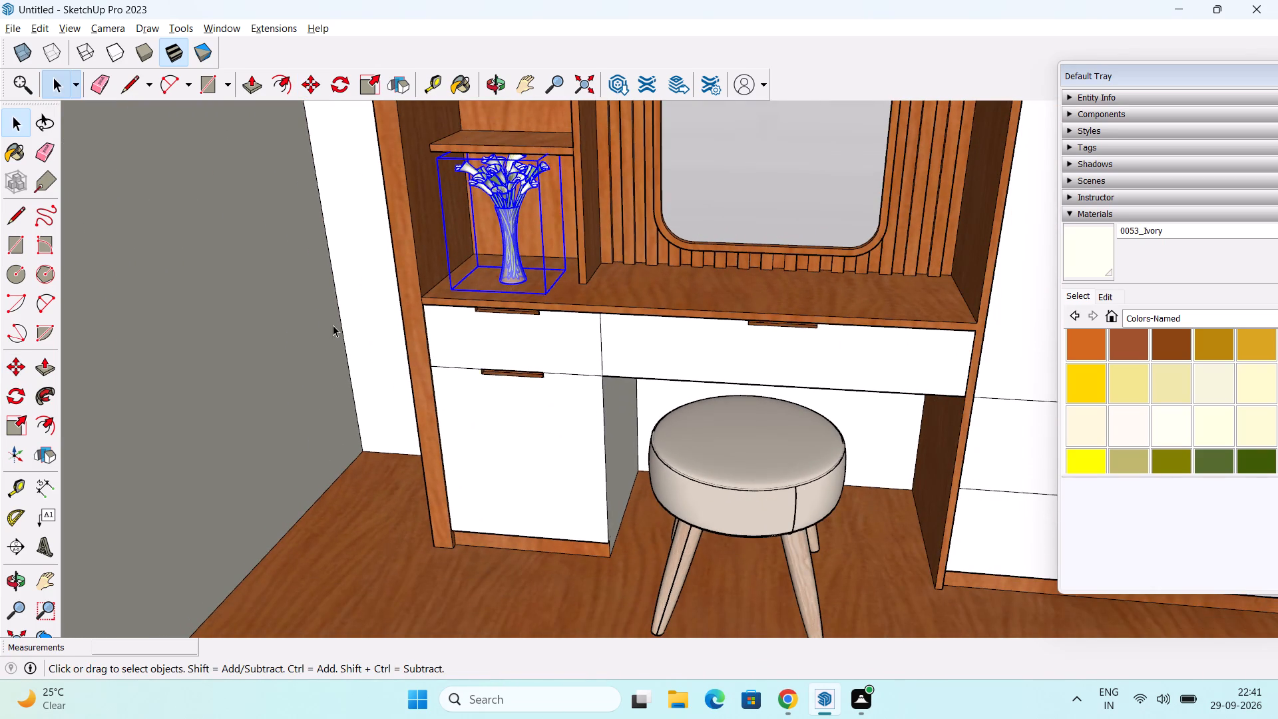
Deselect the vase and examine its placement and the whole wardrobe room from several angles.
scroll(333, 325, down, 14)
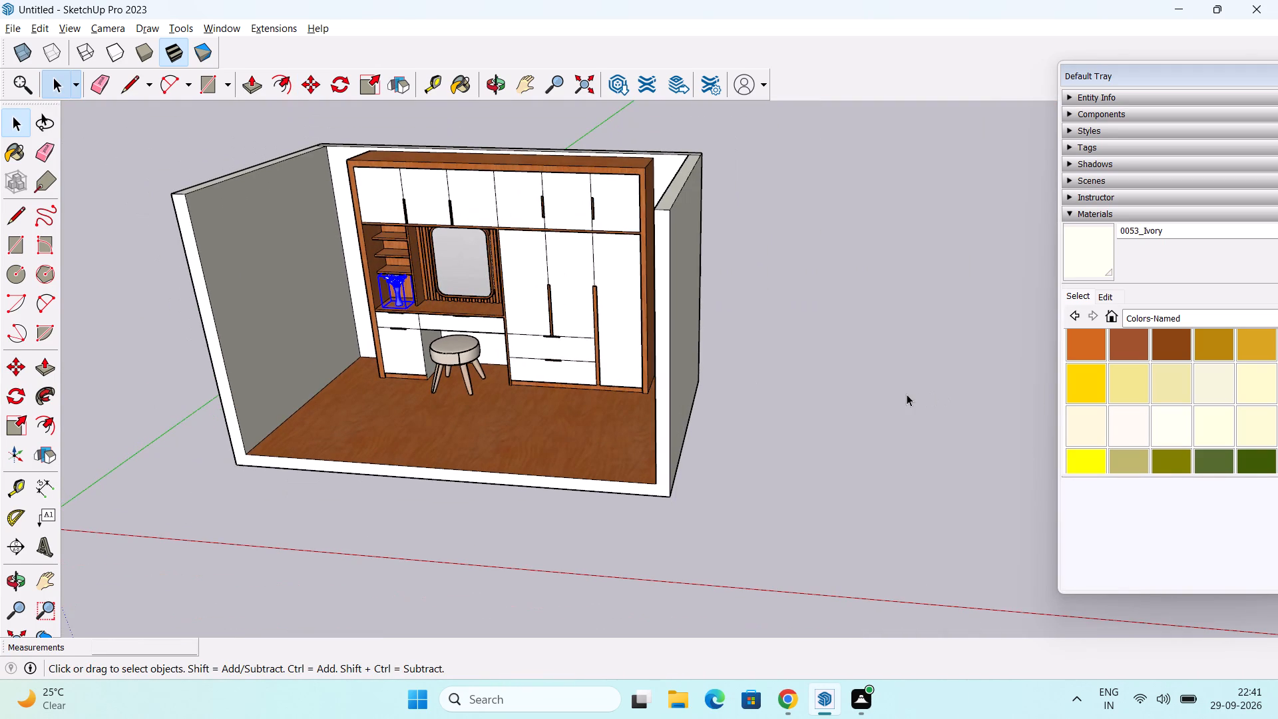
click(907, 394)
scroll(367, 319, up, 6)
middle_drag(397, 305, 485, 216)
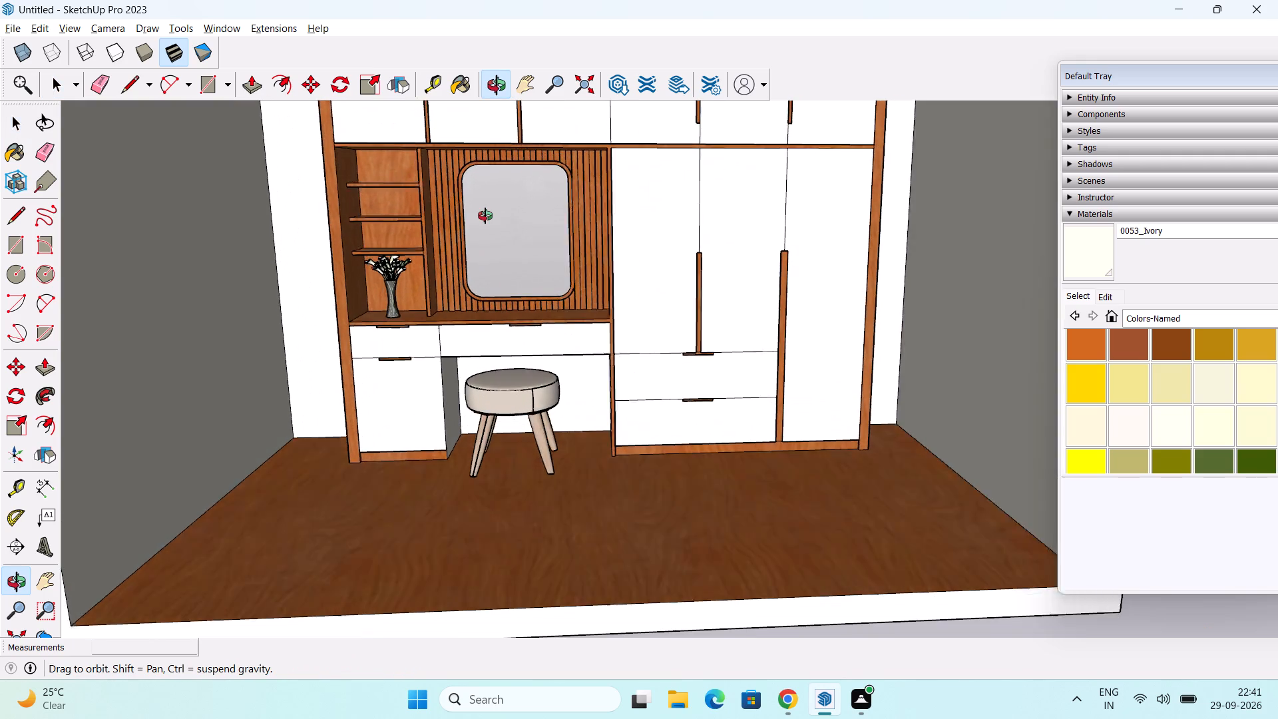
middle_drag(485, 216, 486, 215)
scroll(486, 215, down, 4)
scroll(575, 223, down, 2)
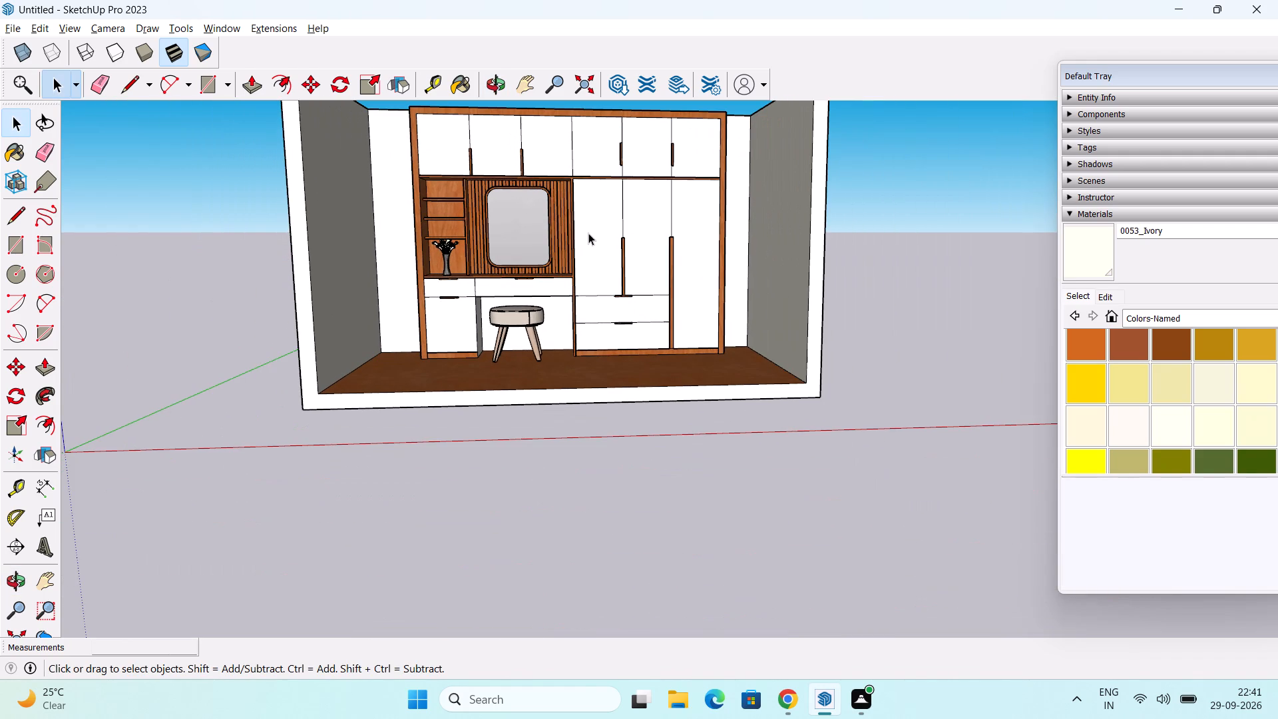
middle_drag(525, 252, 595, 296)
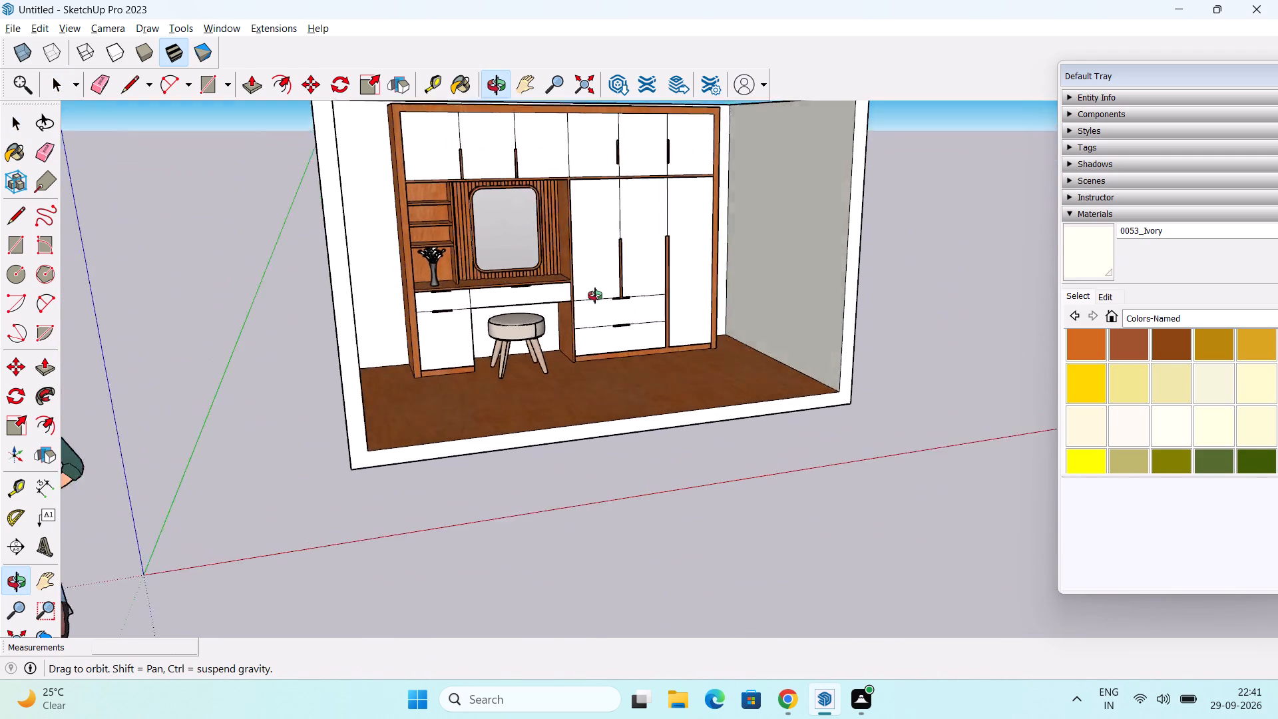
middle_drag(595, 296, 579, 296)
scroll(605, 257, down, 1)
shift+middle_drag(625, 248, 548, 320)
middle_drag(548, 318, 489, 344)
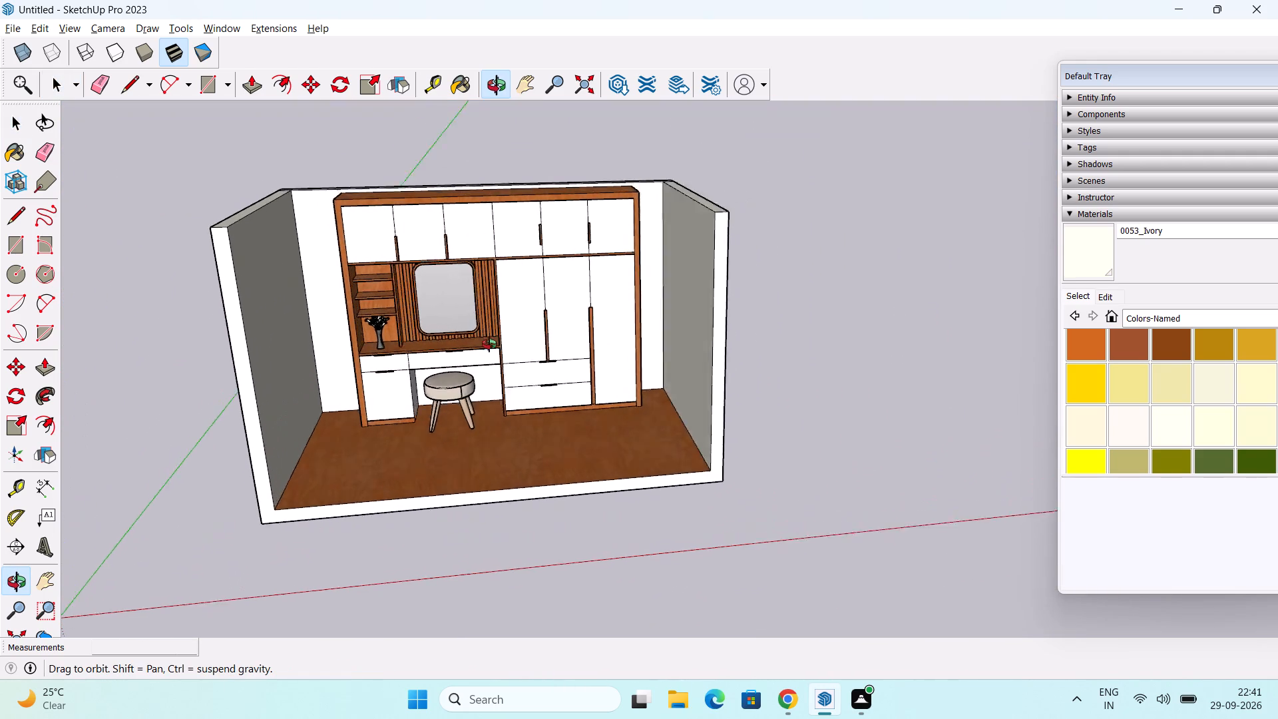
middle_drag(489, 344, 646, 489)
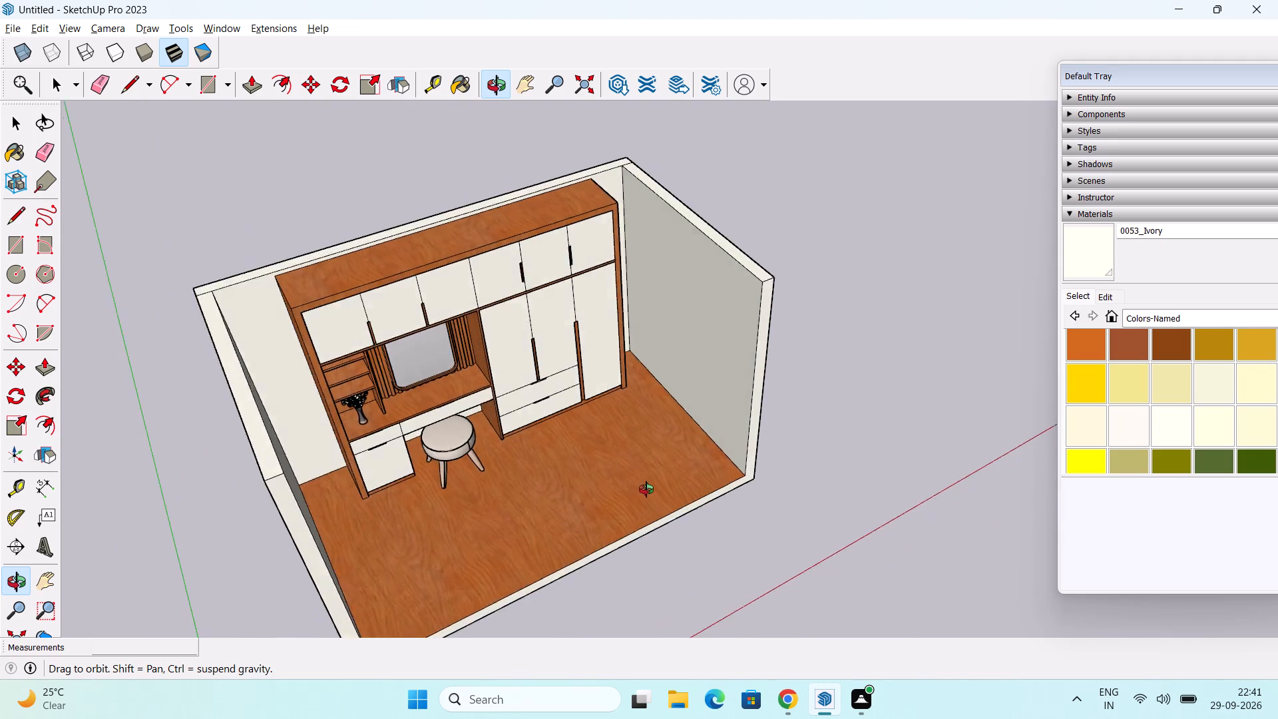
middle_drag(646, 489, 529, 393)
scroll(525, 352, down, 1)
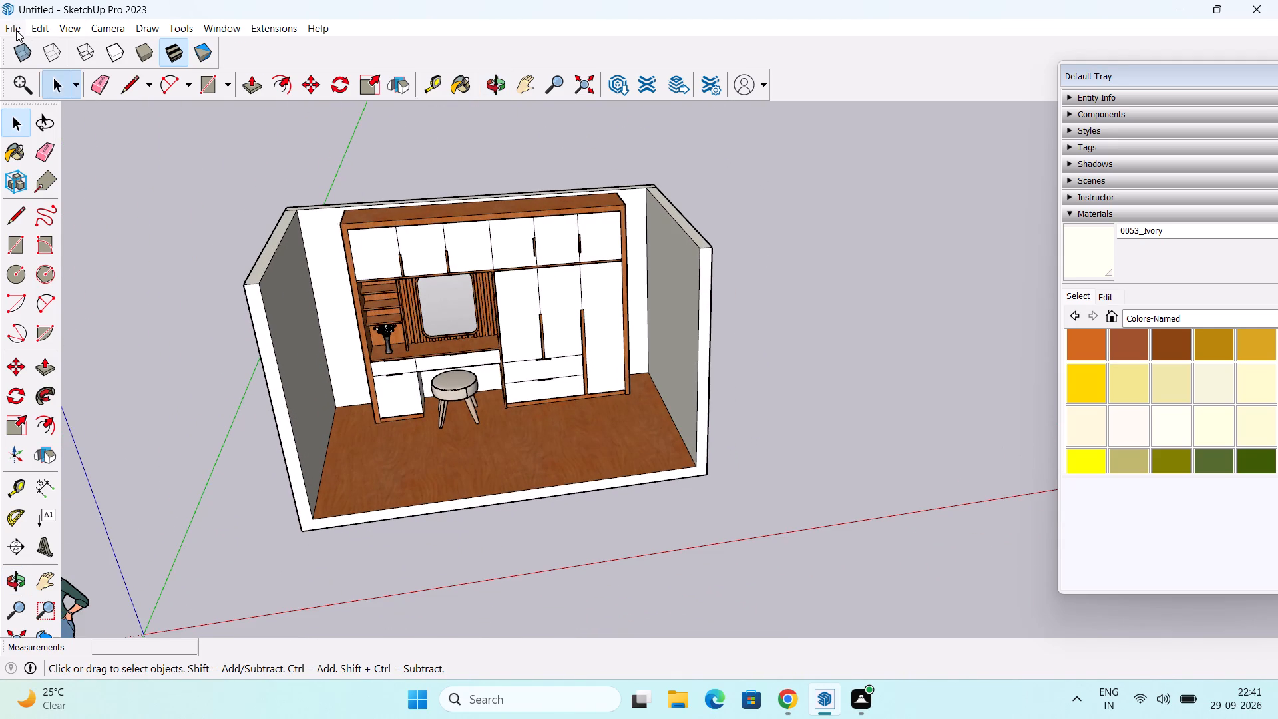
Import the CHAU+CAY+MINI potted plant component from the Downloads folder, after checking the other plant files there.
click(16, 30)
click(112, 275)
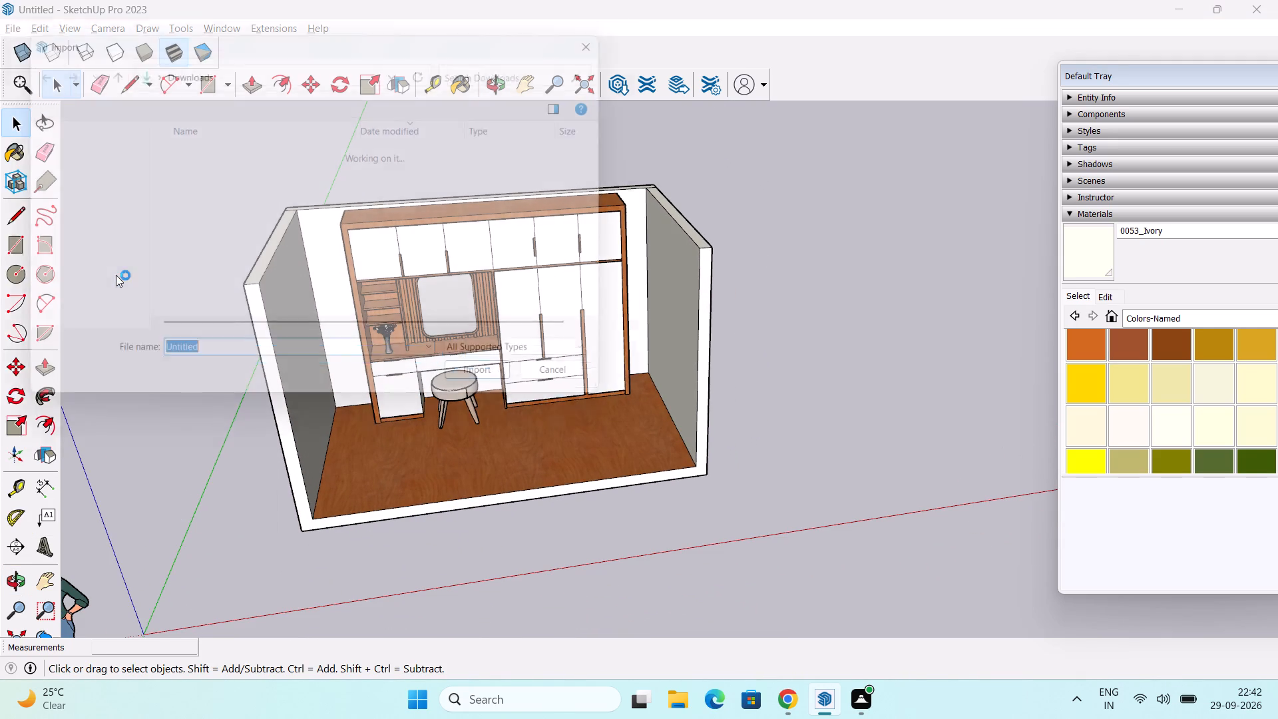
key(alt+Tab)
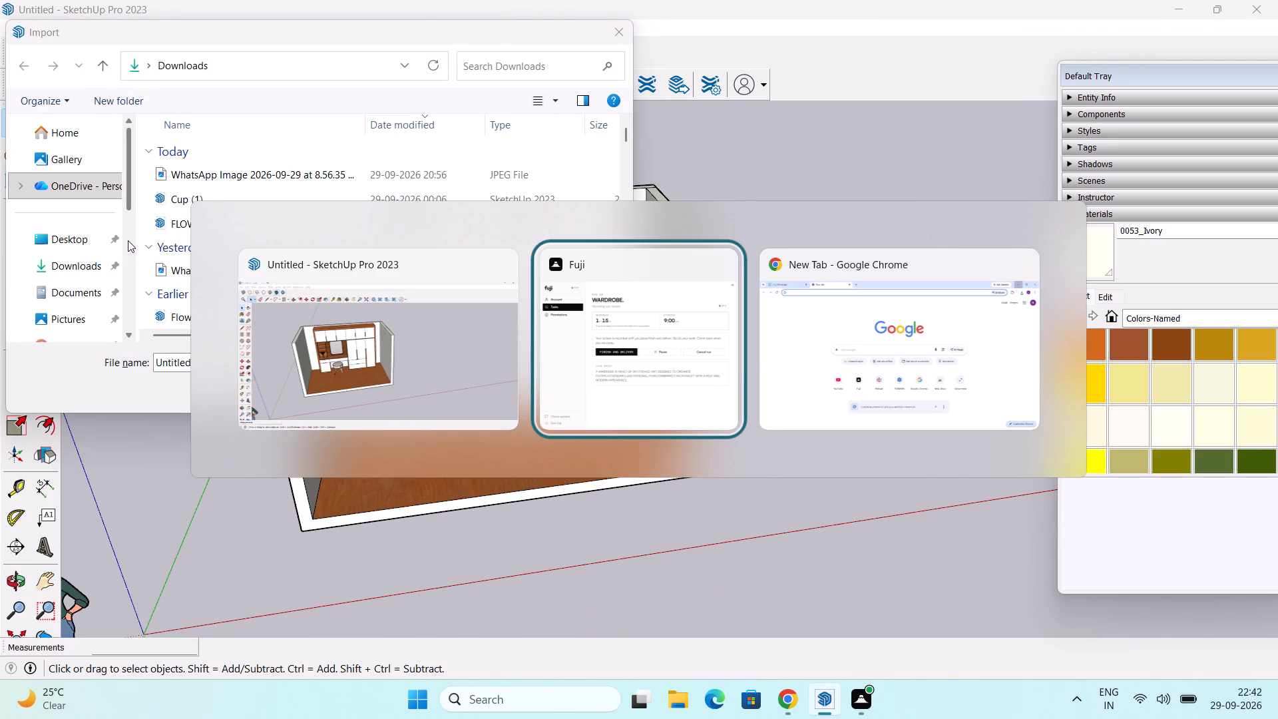
key(alt+Tab)
key(alt+Tab)
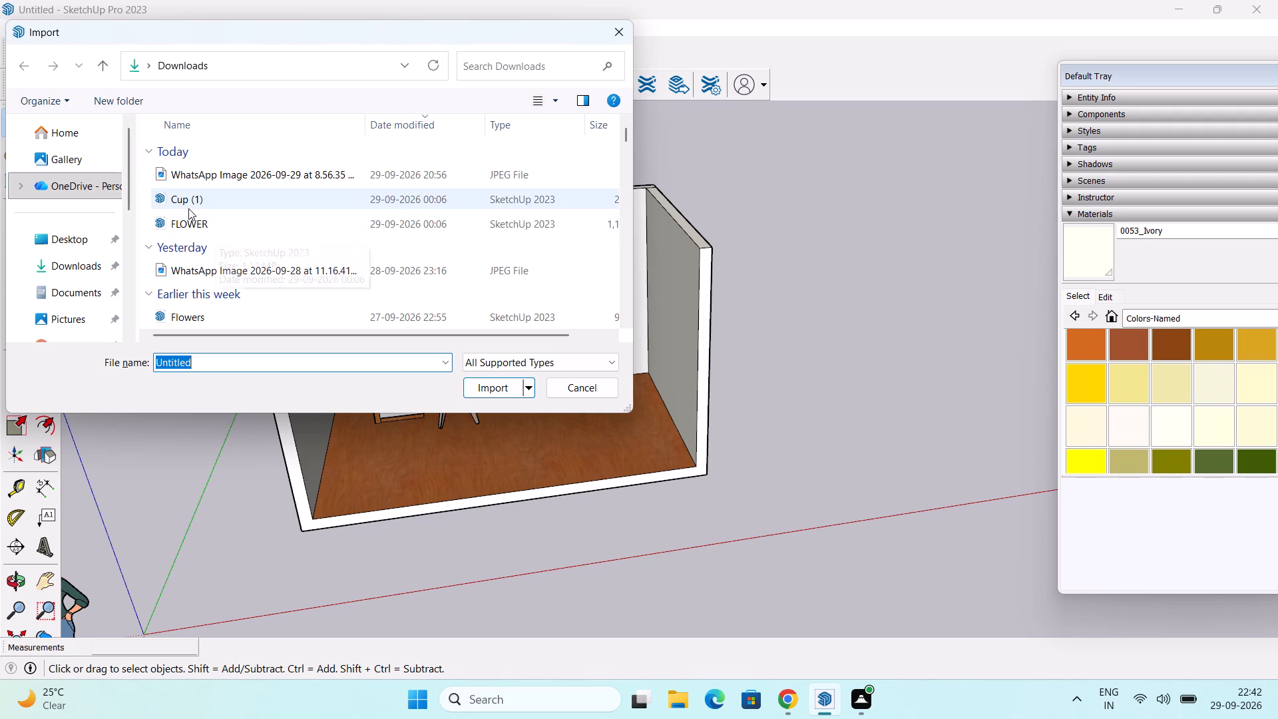
scroll(219, 234, down, 2)
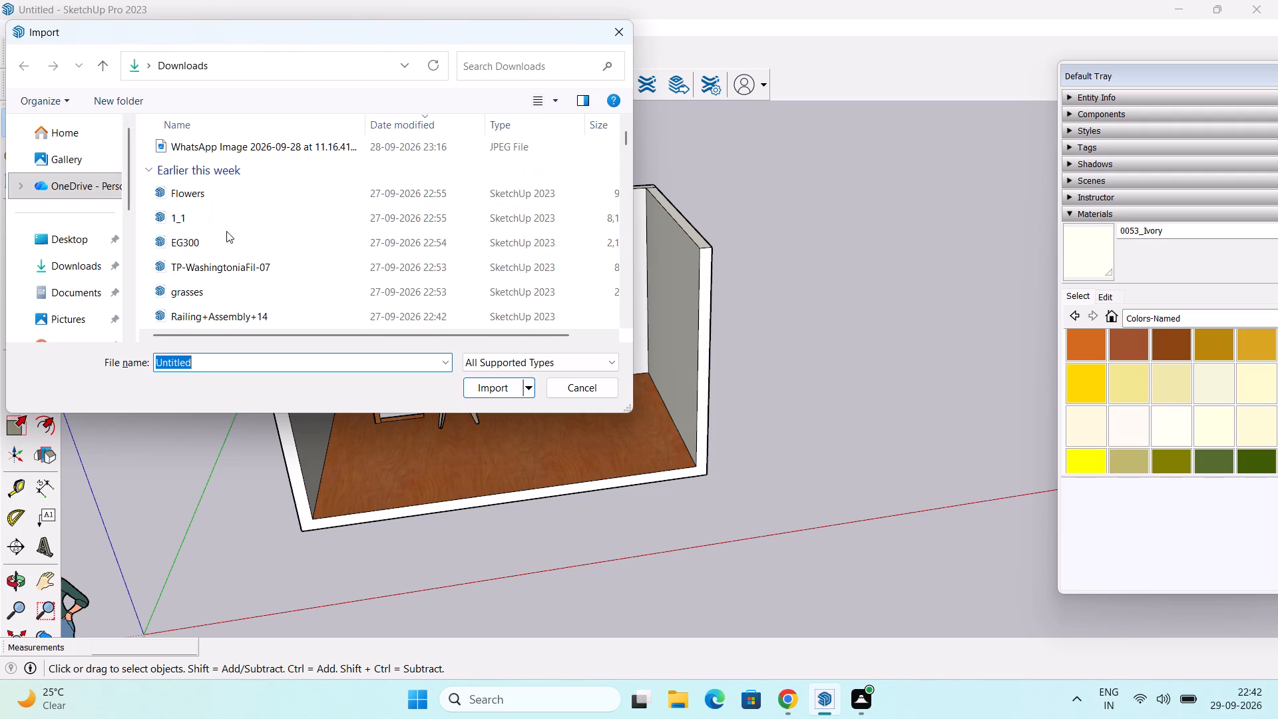
scroll(287, 245, down, 3)
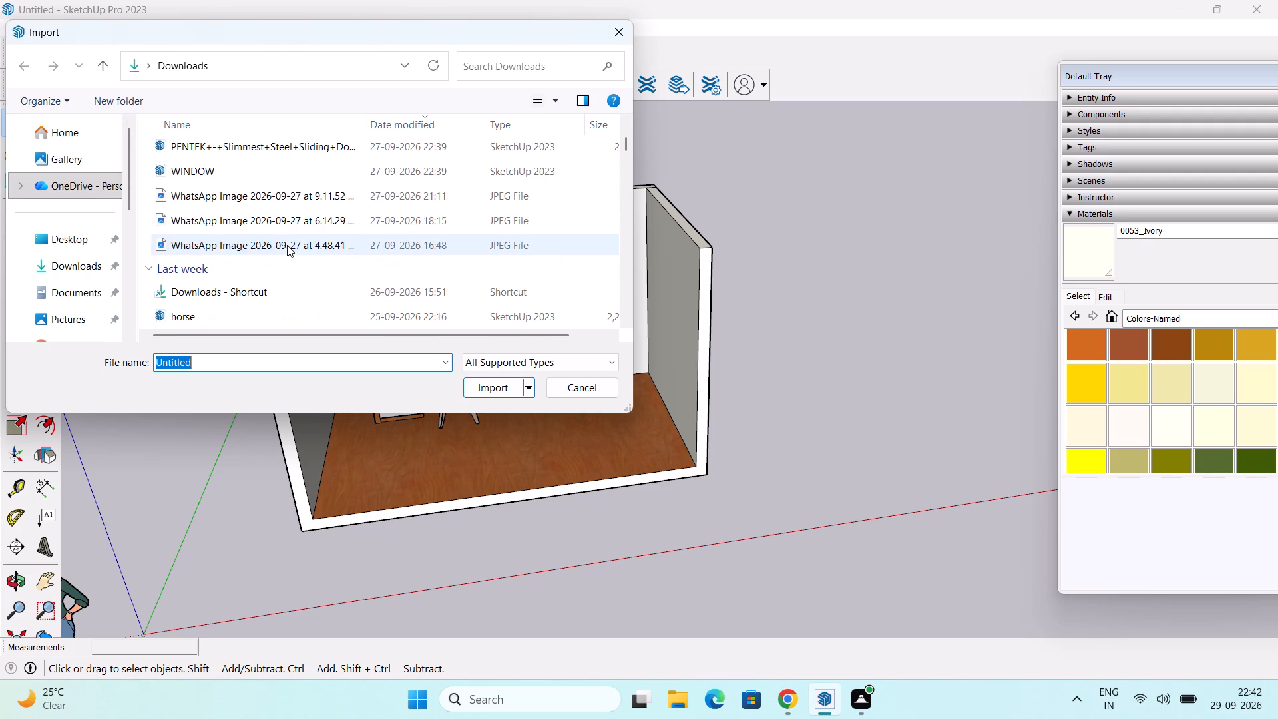
scroll(287, 245, down, 1)
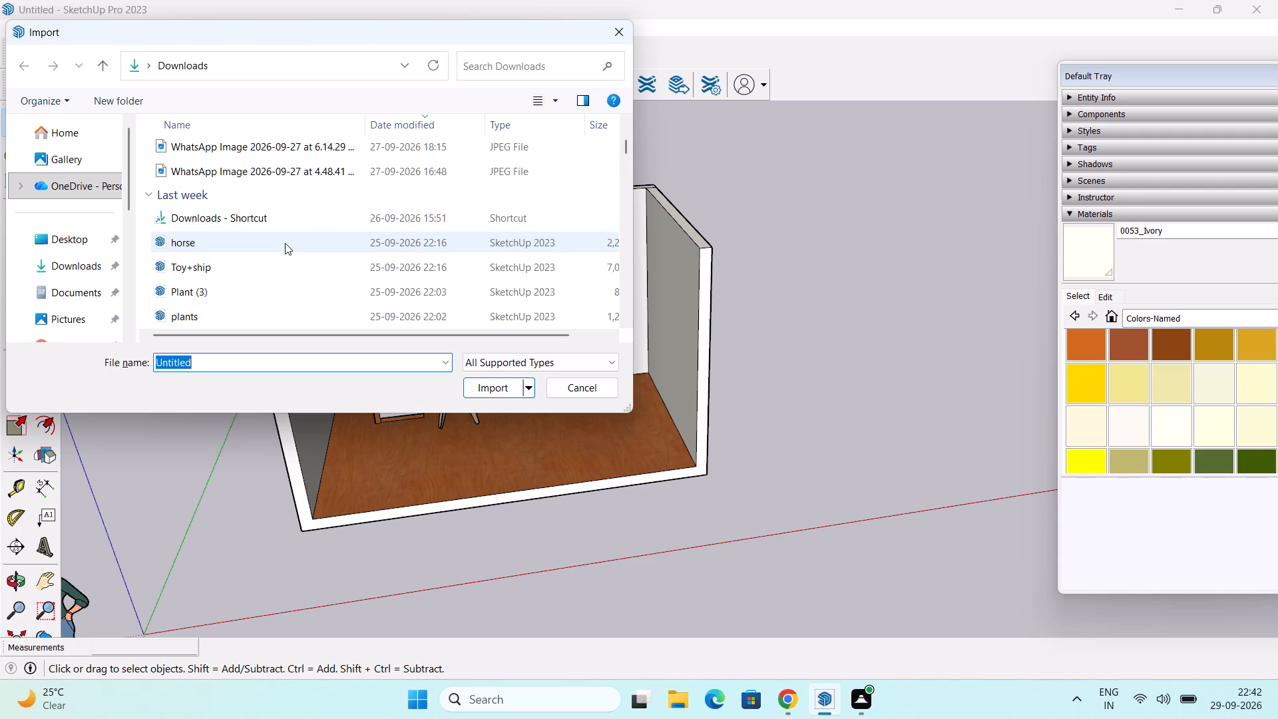
scroll(285, 243, down, 1)
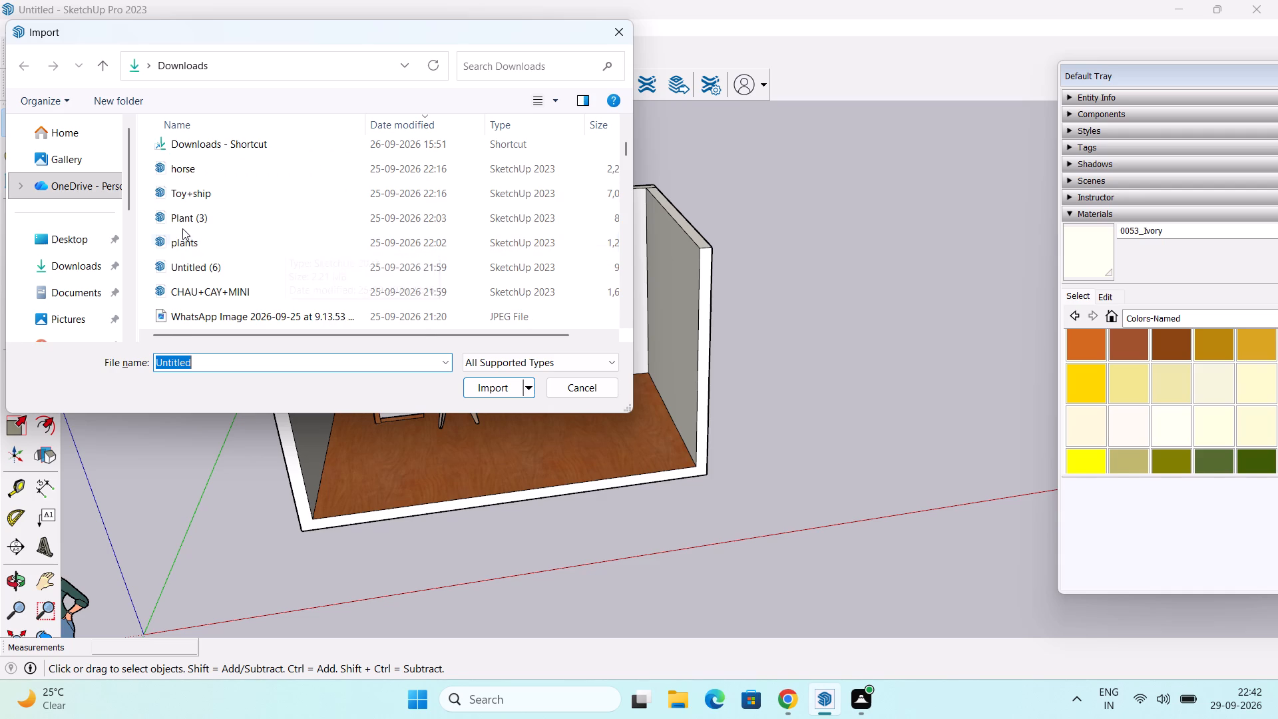
drag(201, 218, 240, 214)
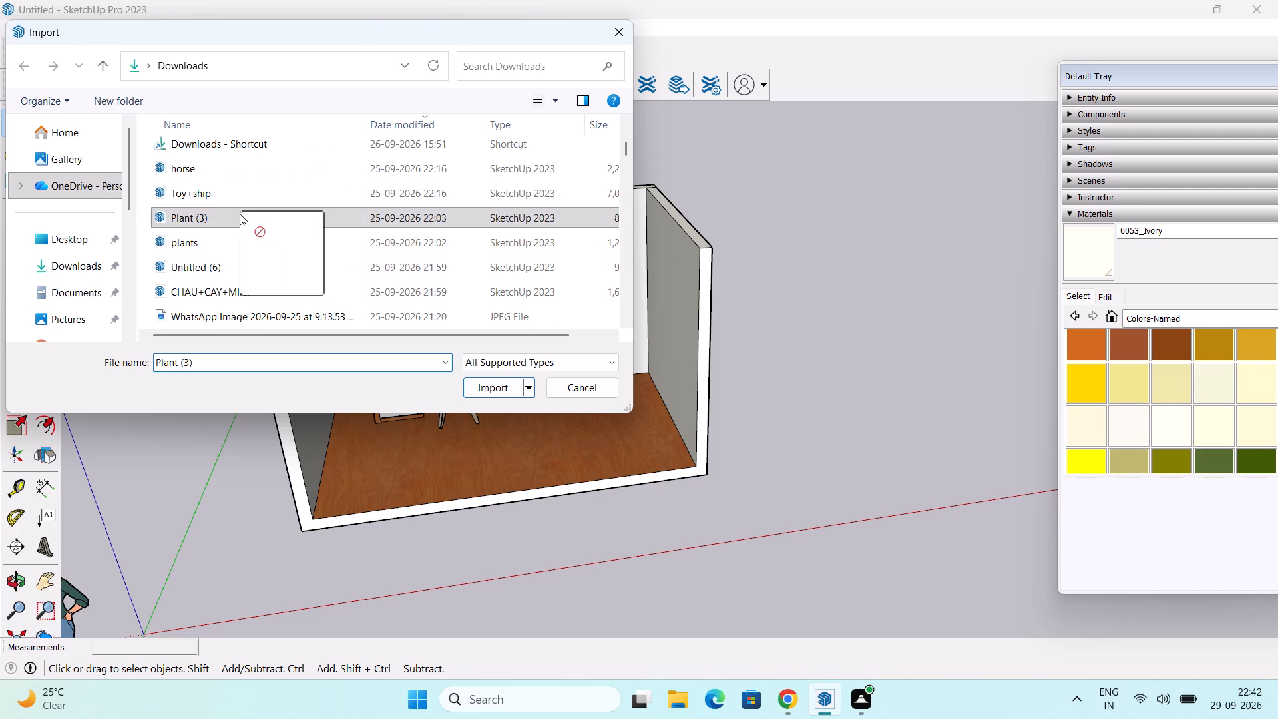
drag(240, 214, 230, 218)
drag(210, 240, 246, 245)
drag(206, 224, 248, 224)
drag(223, 269, 280, 265)
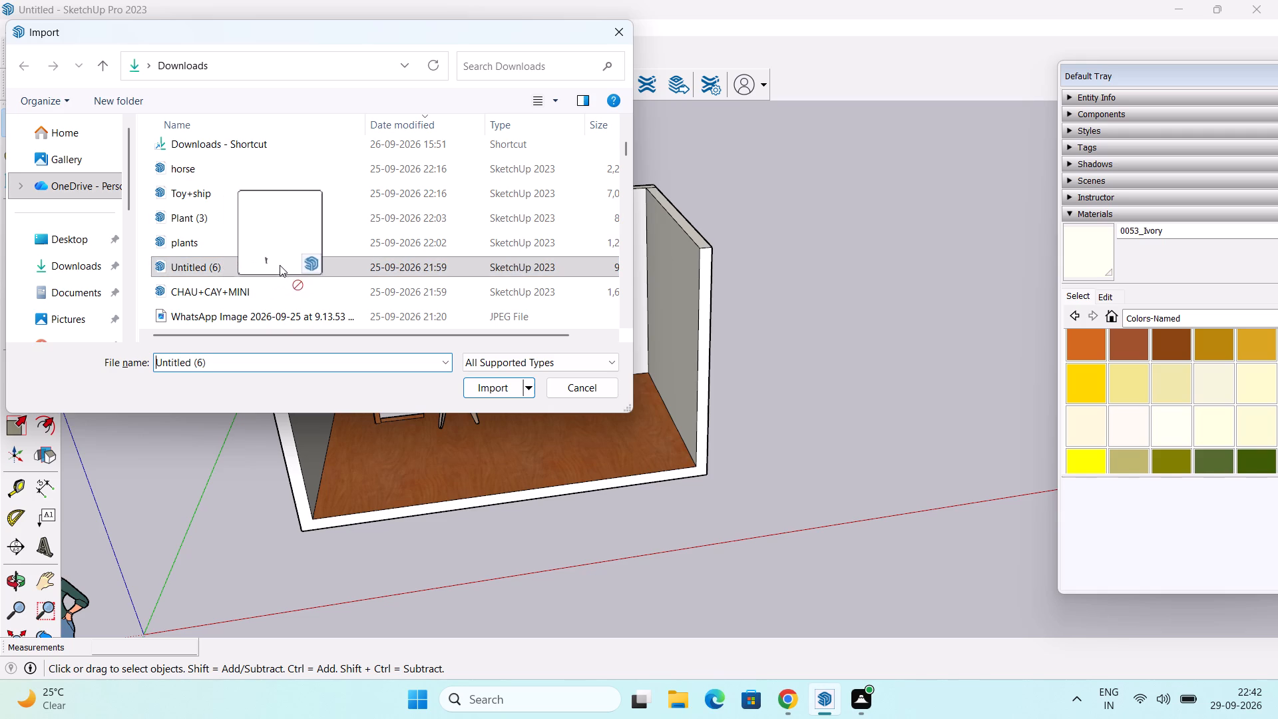
drag(280, 265, 280, 265)
drag(234, 298, 252, 296)
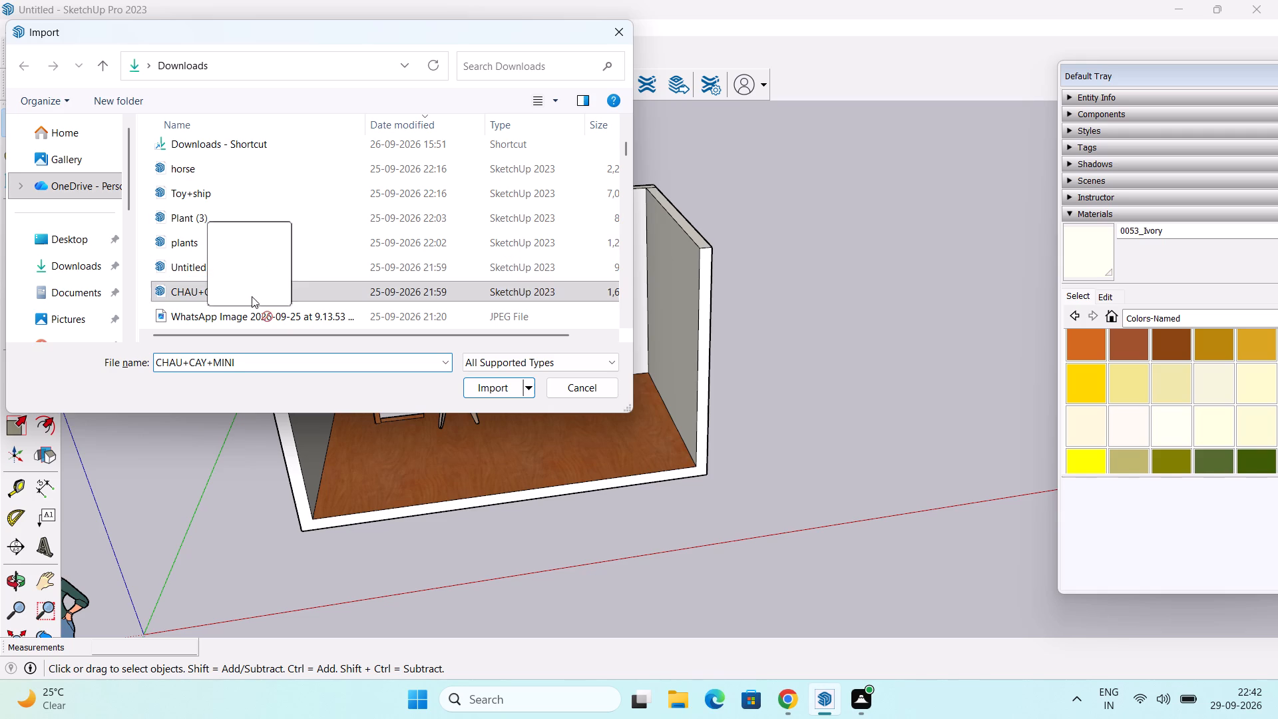
drag(252, 296, 269, 290)
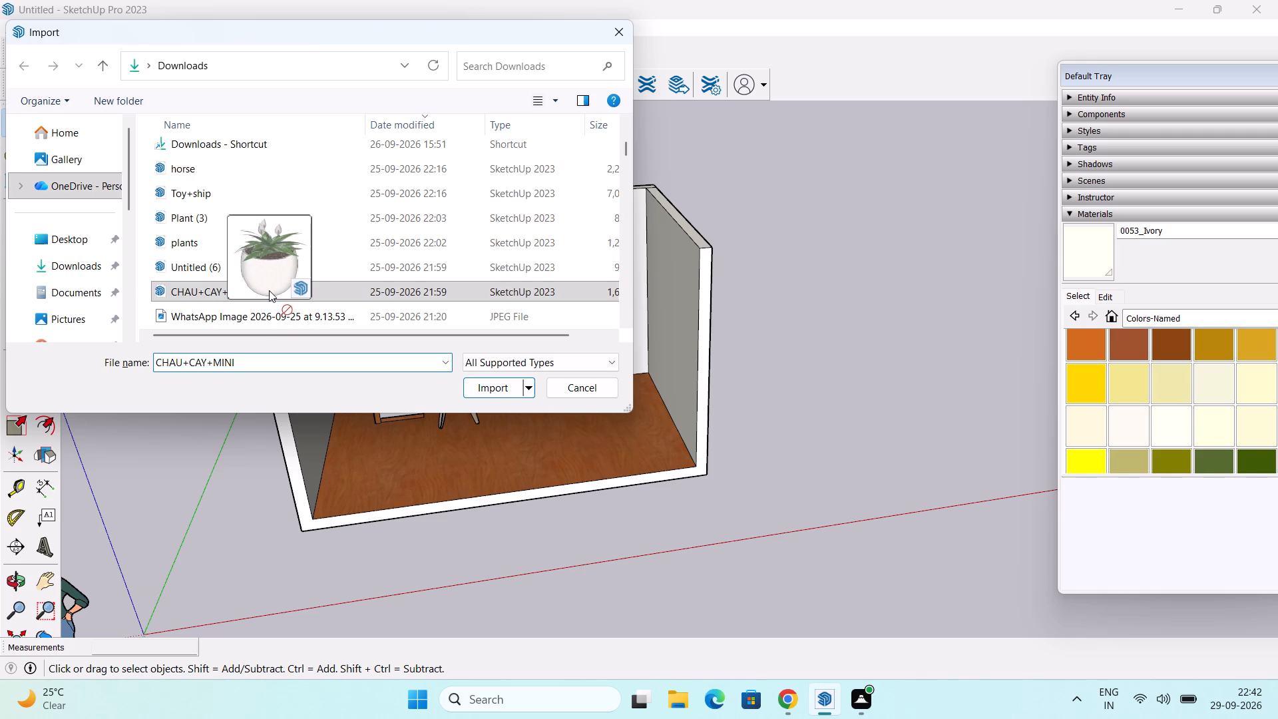
drag(269, 290, 278, 292)
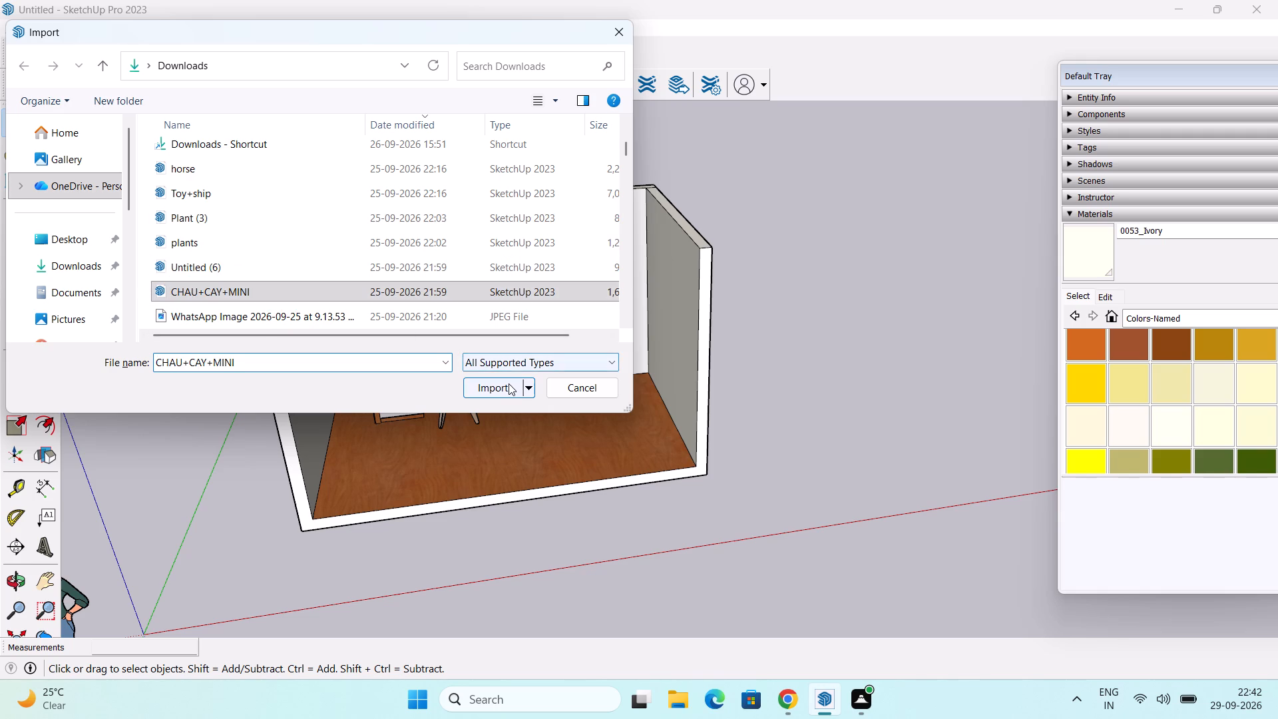
click(509, 384)
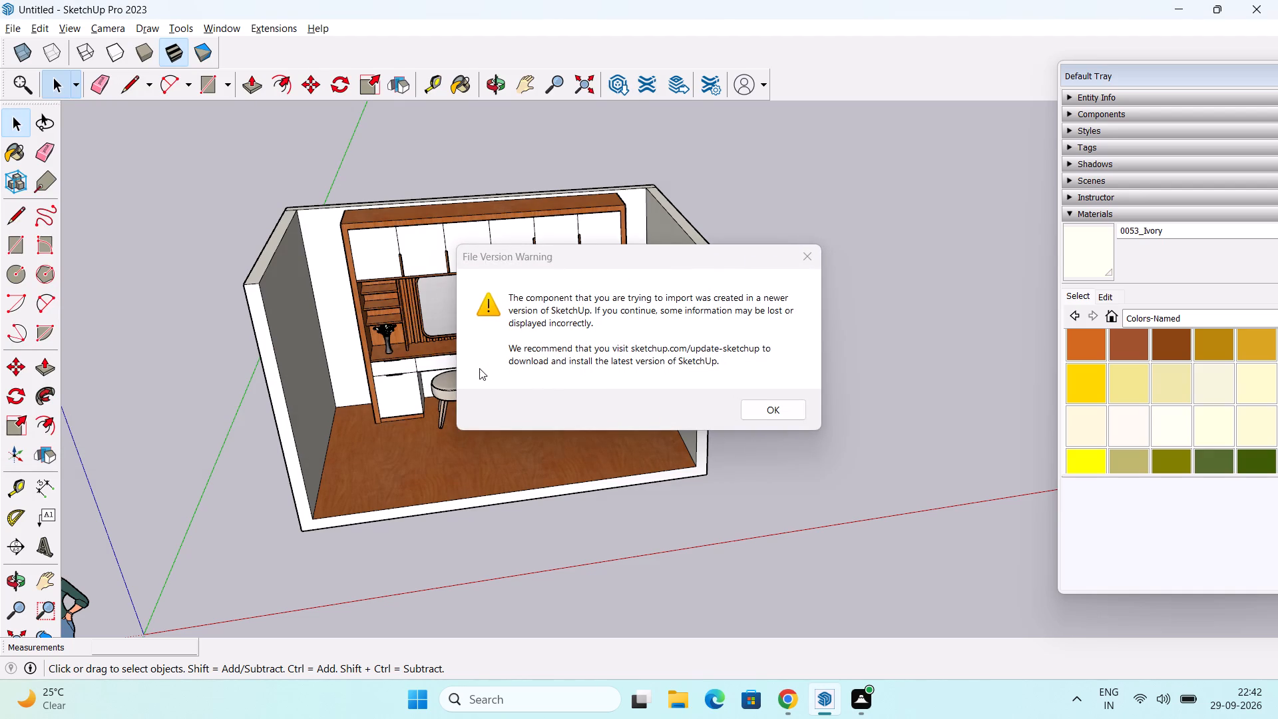
click(781, 410)
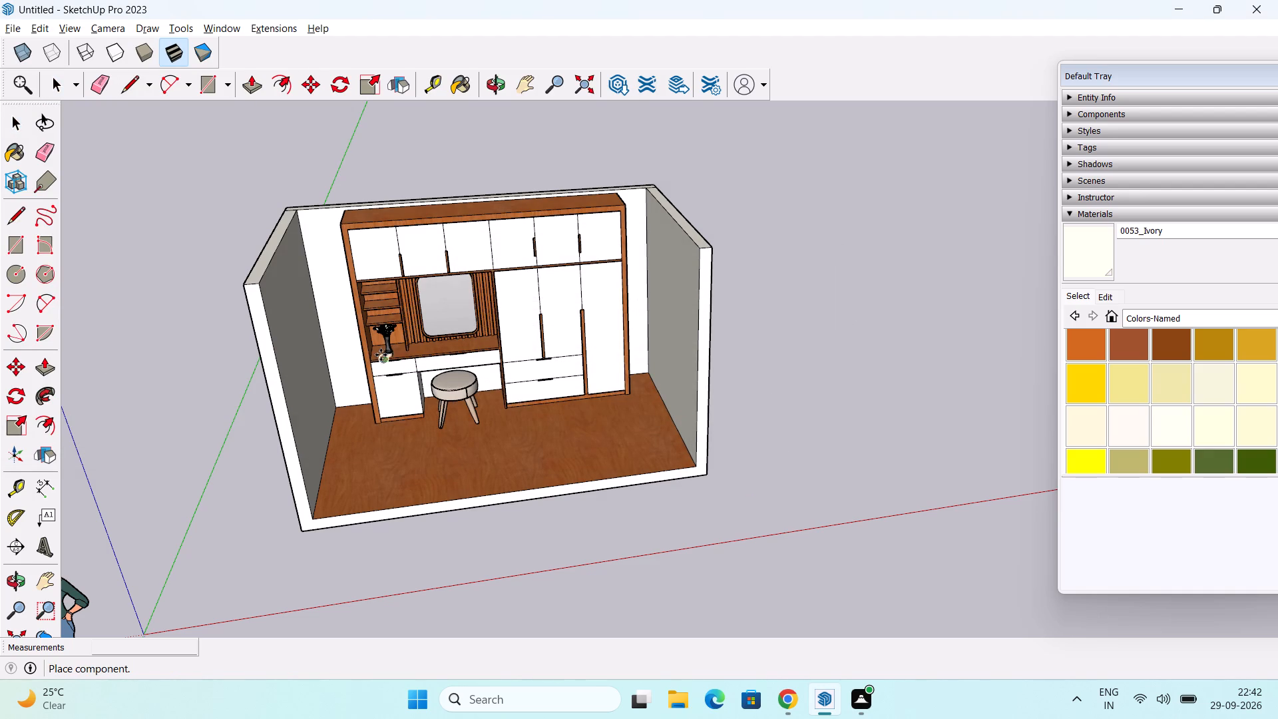
Place the imported potted plant on the topmost open shelf beside the dressing mirror.
scroll(382, 343, up, 12)
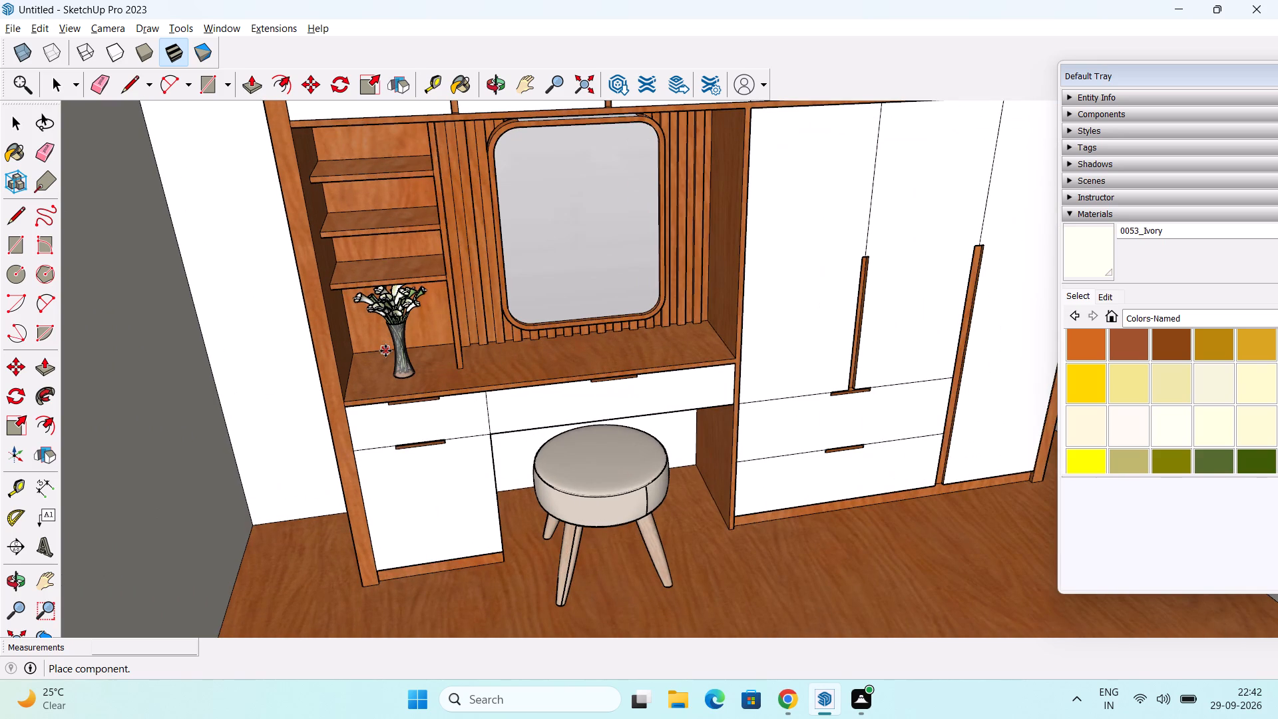
shift+middle_drag(385, 351, 447, 526)
middle_drag(477, 415, 495, 314)
scroll(477, 320, up, 8)
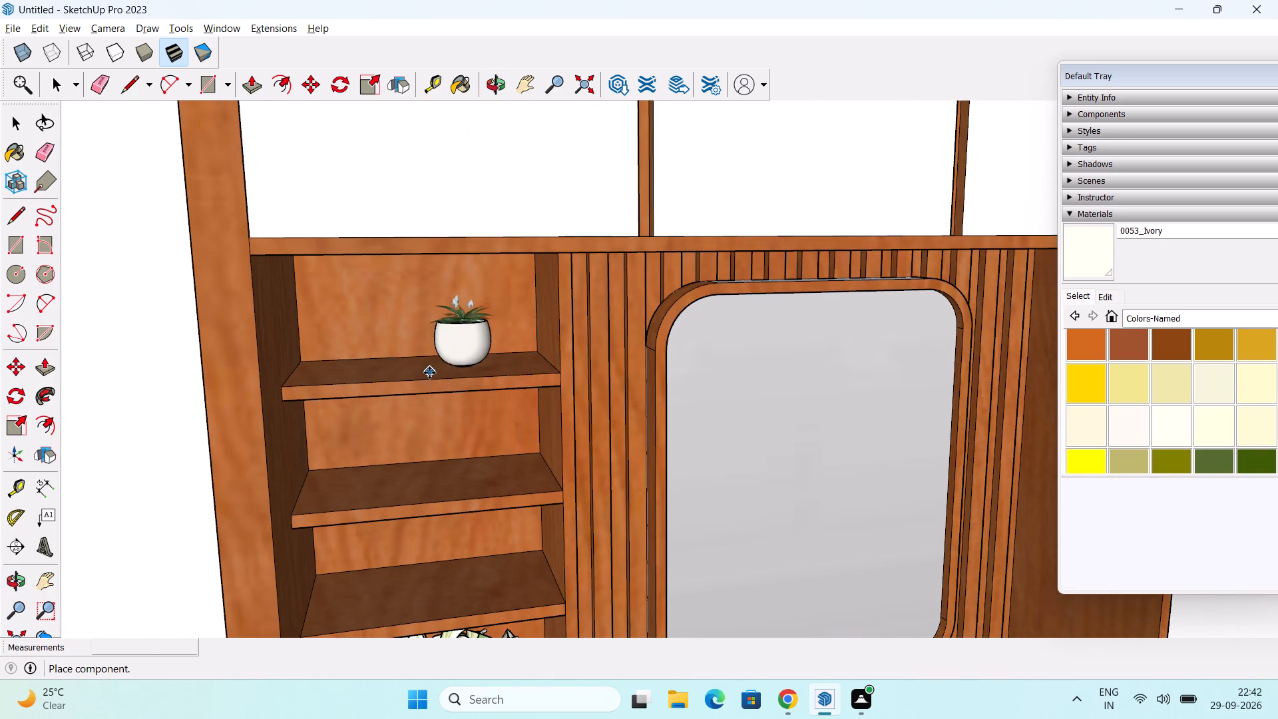
click(377, 379)
Enlarge the potted plant by scaling it about 1.56 along the blue axis, 1.24 along the red axis, and outward along the green axis.
middle_drag(471, 407, 249, 449)
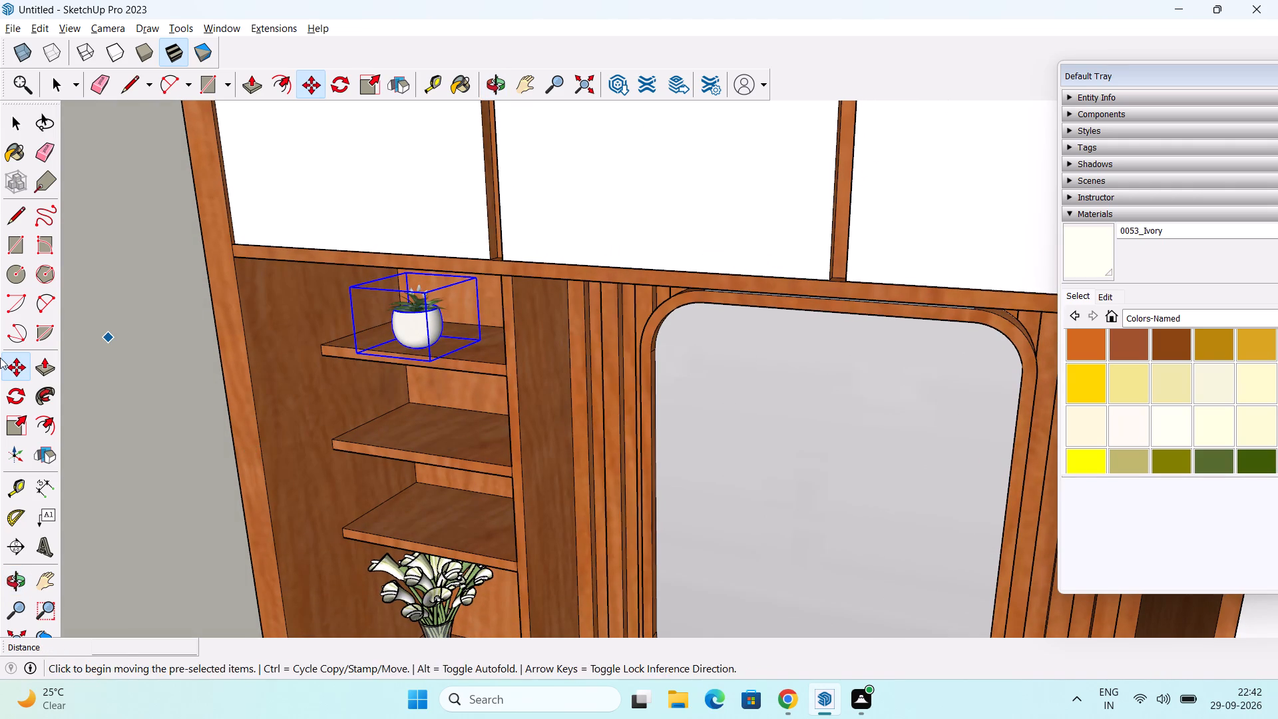
click(17, 419)
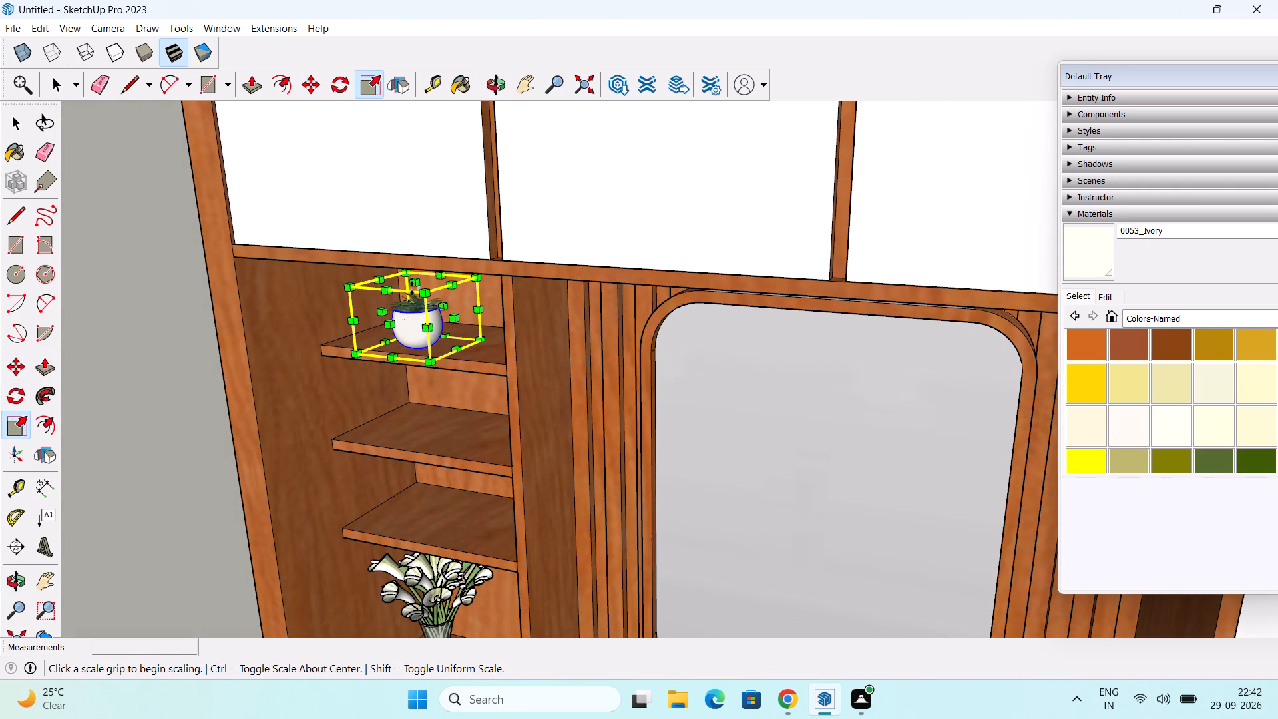
drag(410, 286, 415, 270)
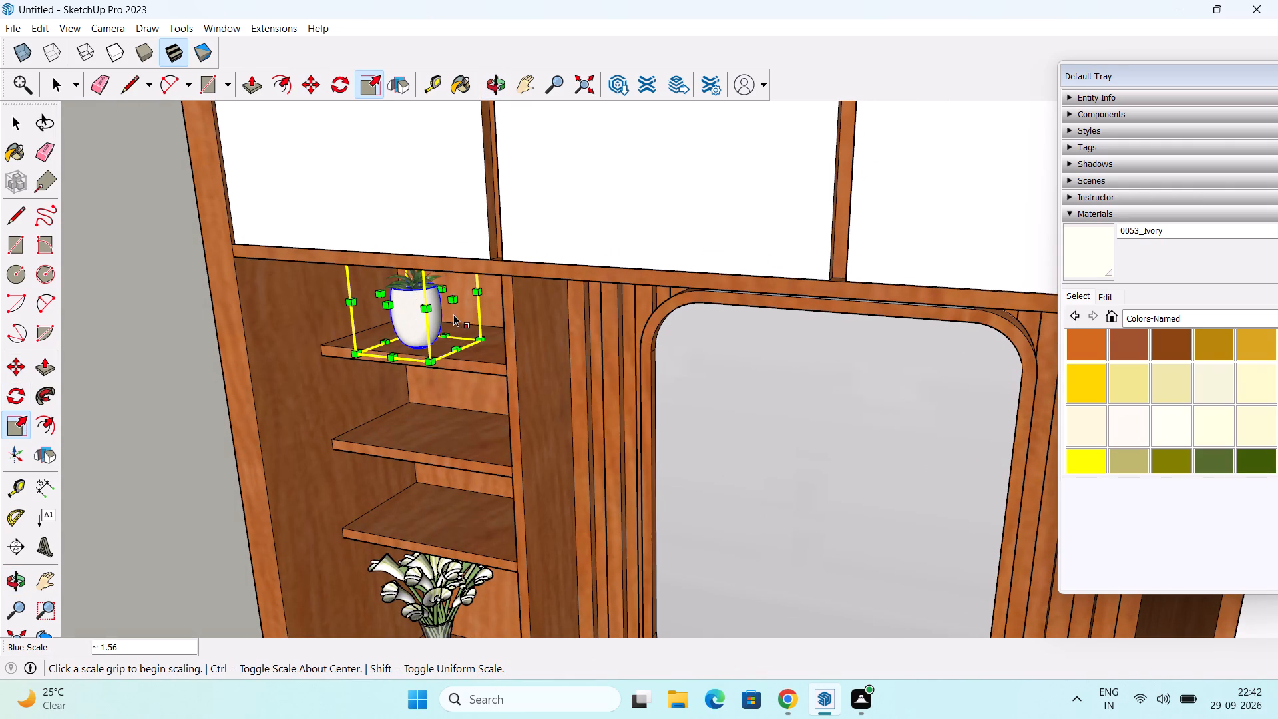
drag(456, 300, 471, 304)
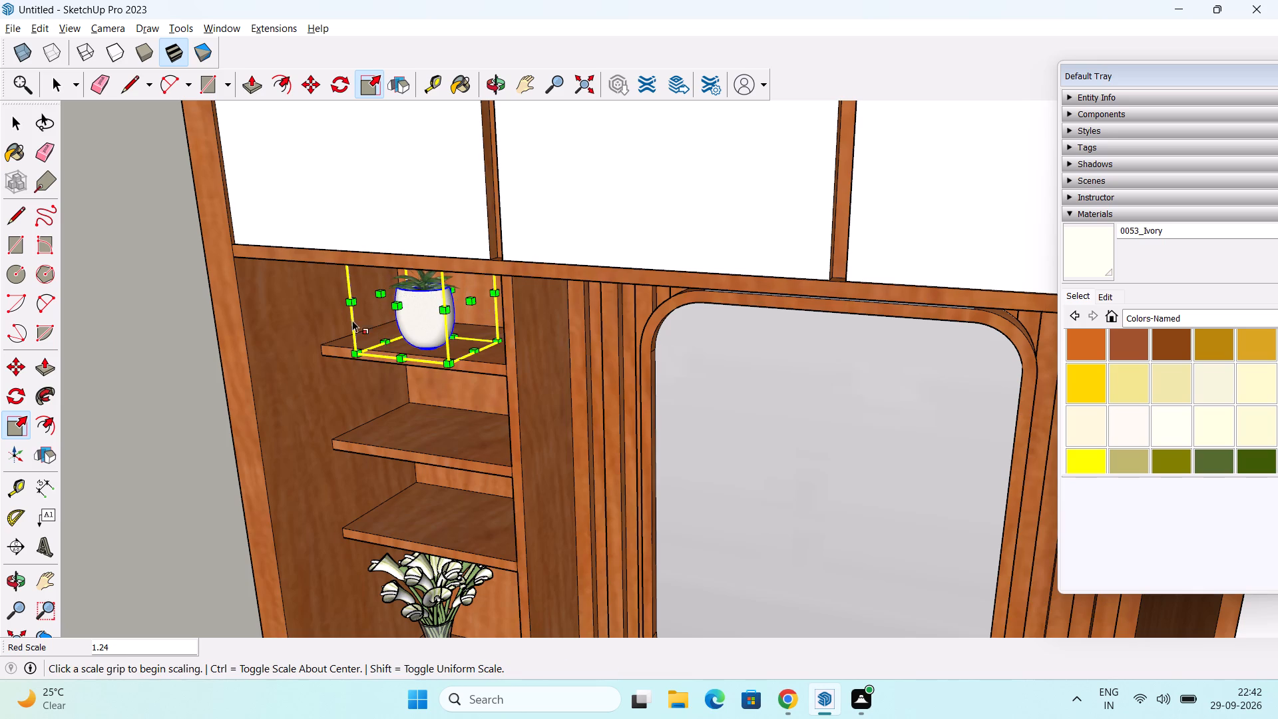
drag(397, 302, 370, 324)
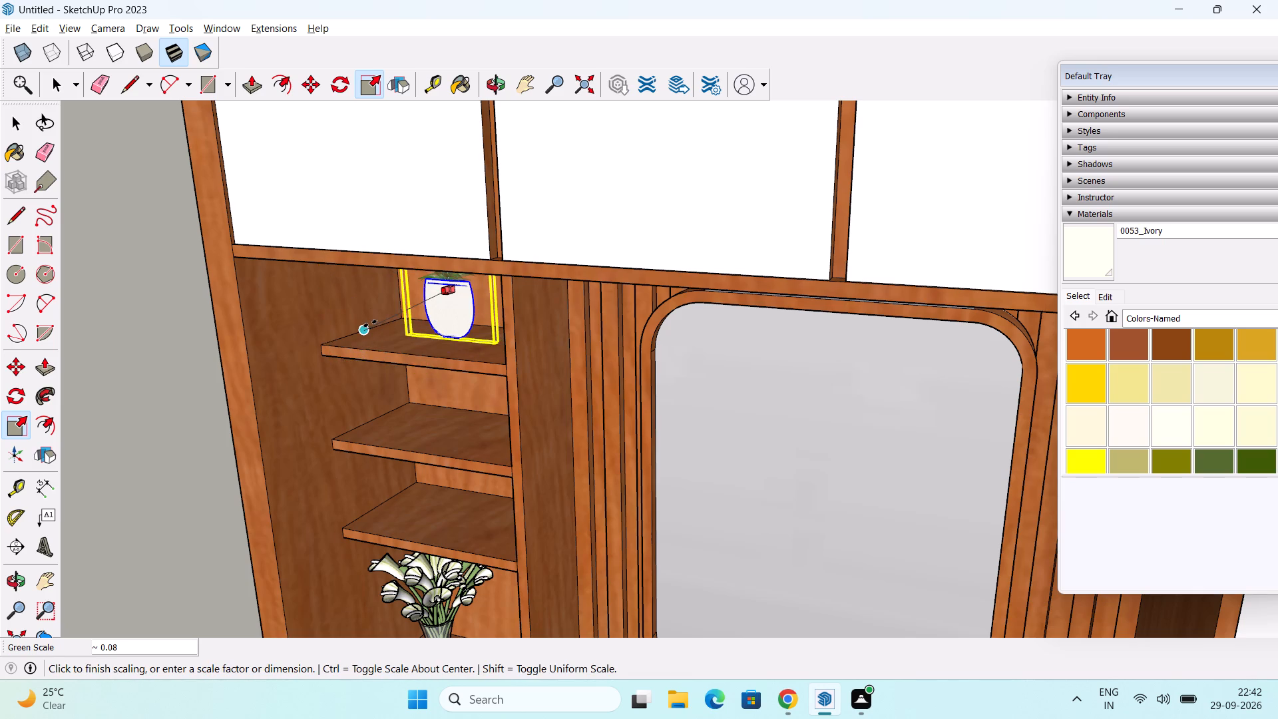
drag(370, 324, 329, 369)
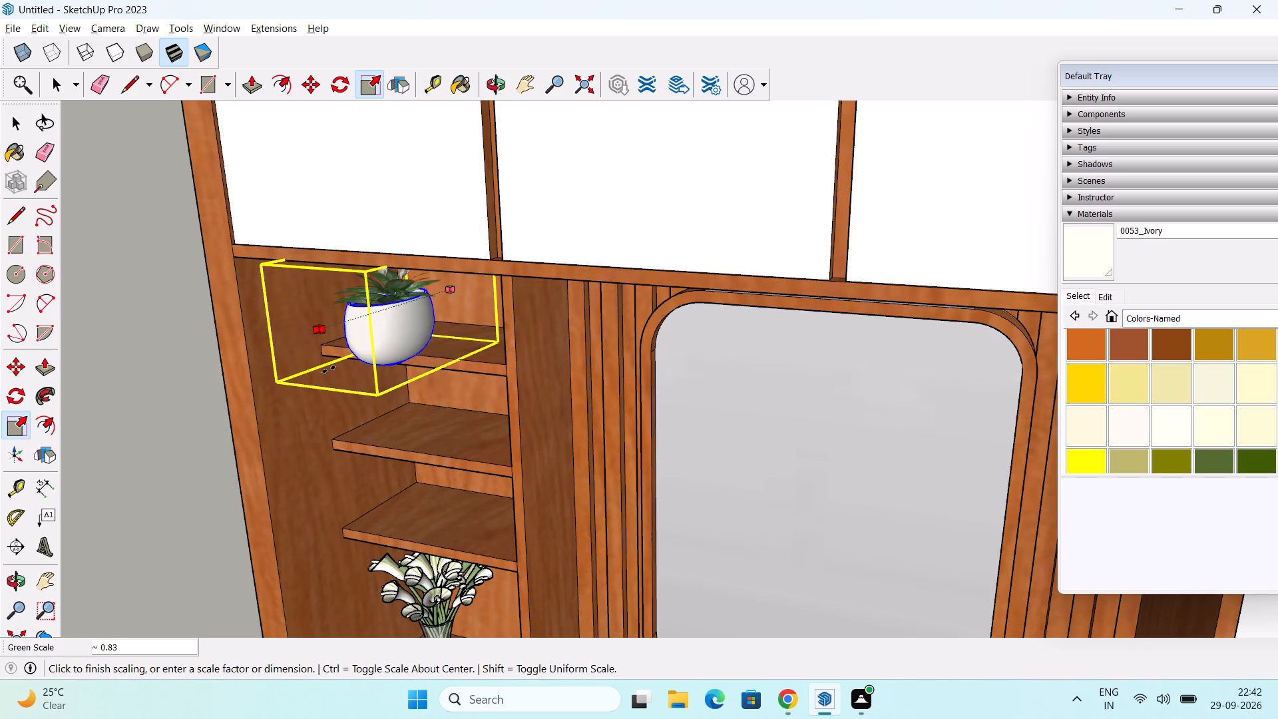
drag(329, 369, 338, 367)
key(space)
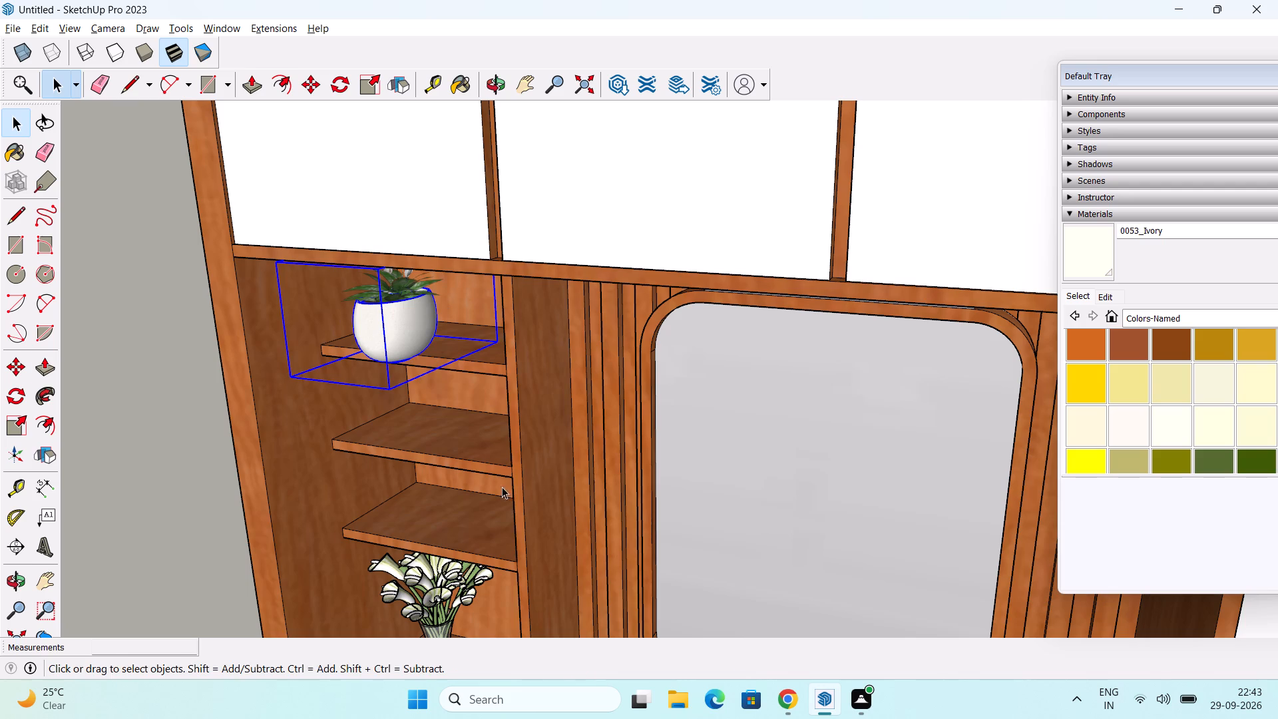
Widen the potted plant further by scaling it 1.20 along the red axis.
key(m)
middle_drag(465, 423, 715, 470)
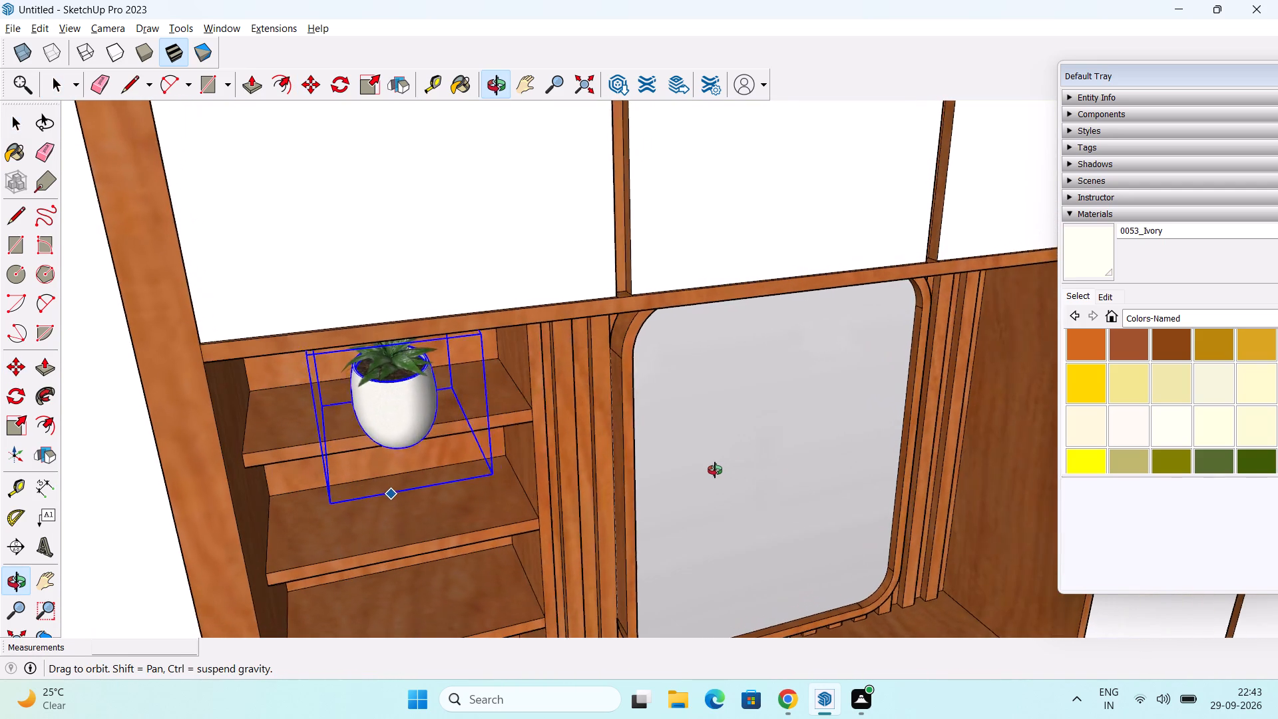
middle_drag(715, 470, 702, 473)
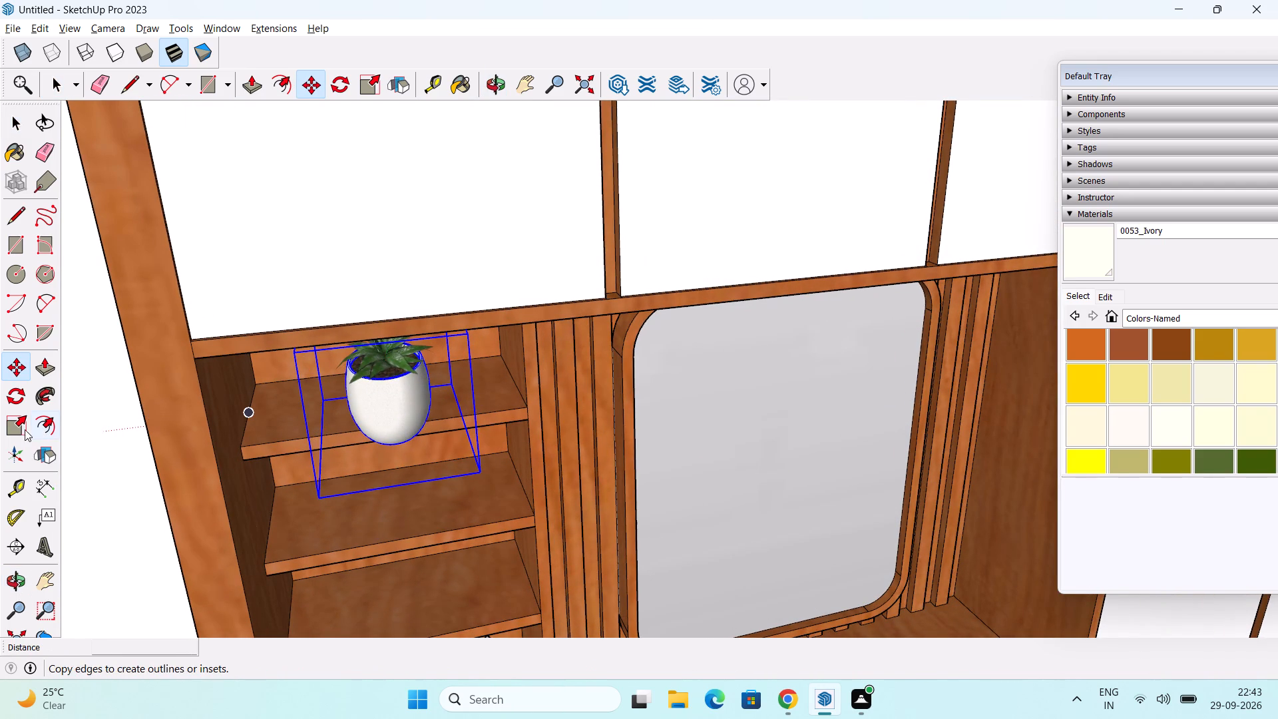
click(12, 427)
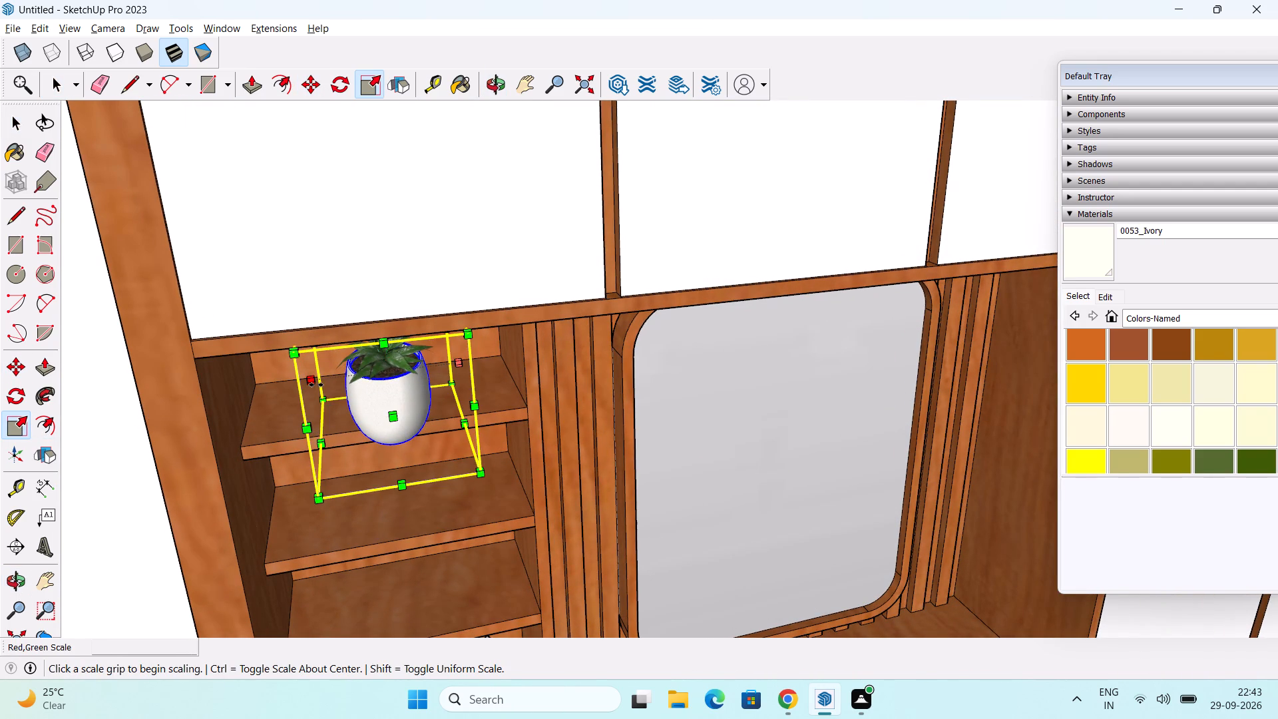
drag(316, 385, 286, 383)
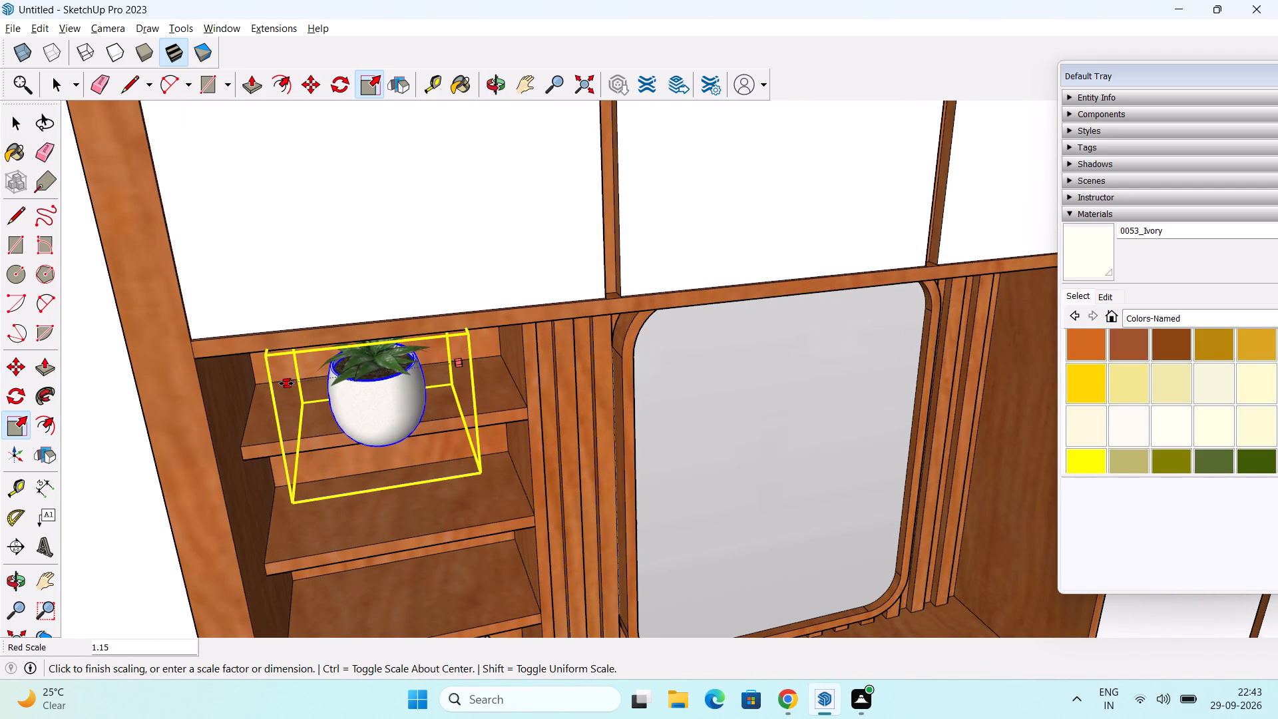
drag(286, 383, 280, 383)
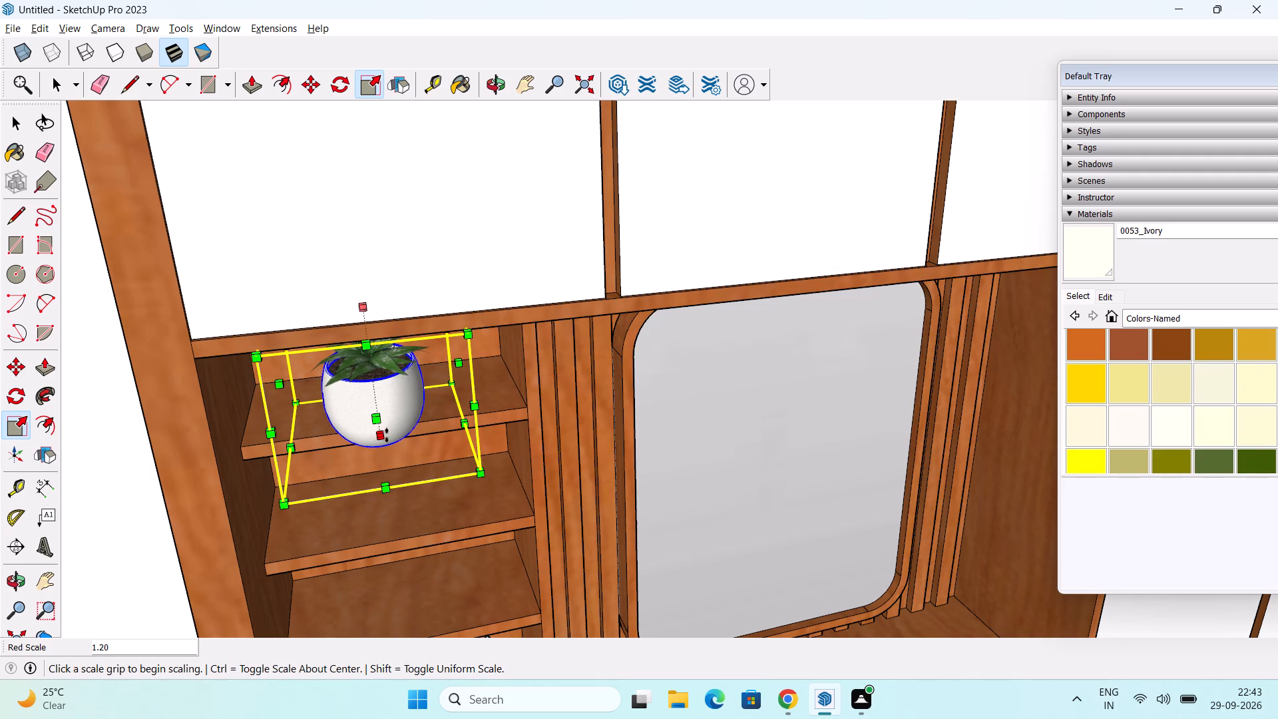
key(space)
Move the enlarged potted plant about 1 1/8" from its bounding box's lower front corner.
key(m)
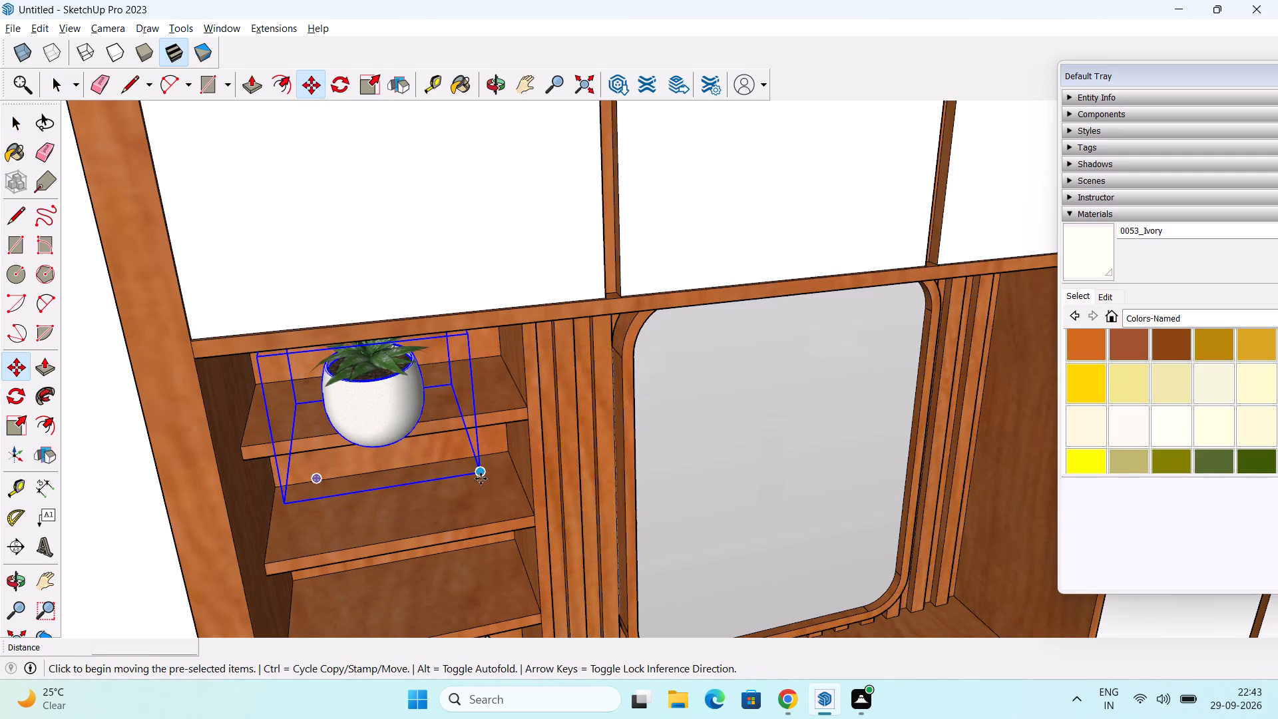
click(481, 479)
middle_drag(482, 448, 372, 467)
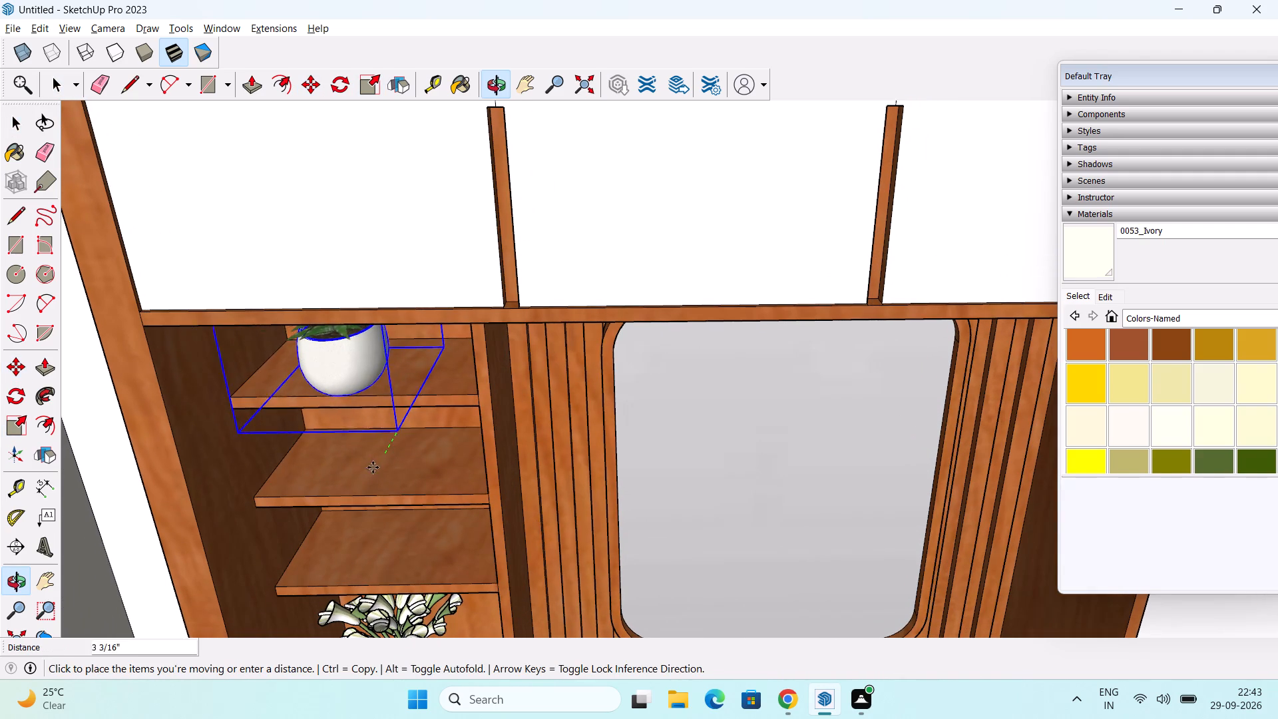
click(401, 446)
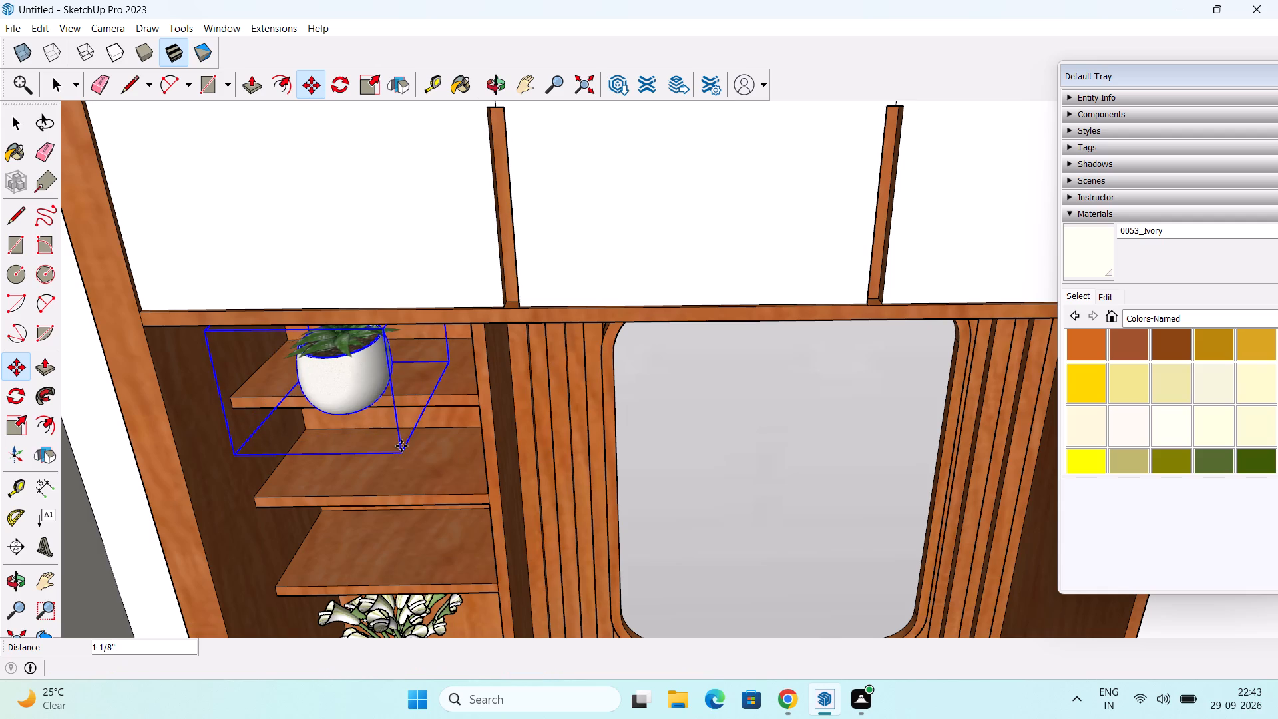
Move the potted plant about 4 1/16" back along the green axis onto the topmost open shelf.
scroll(384, 407, up, 10)
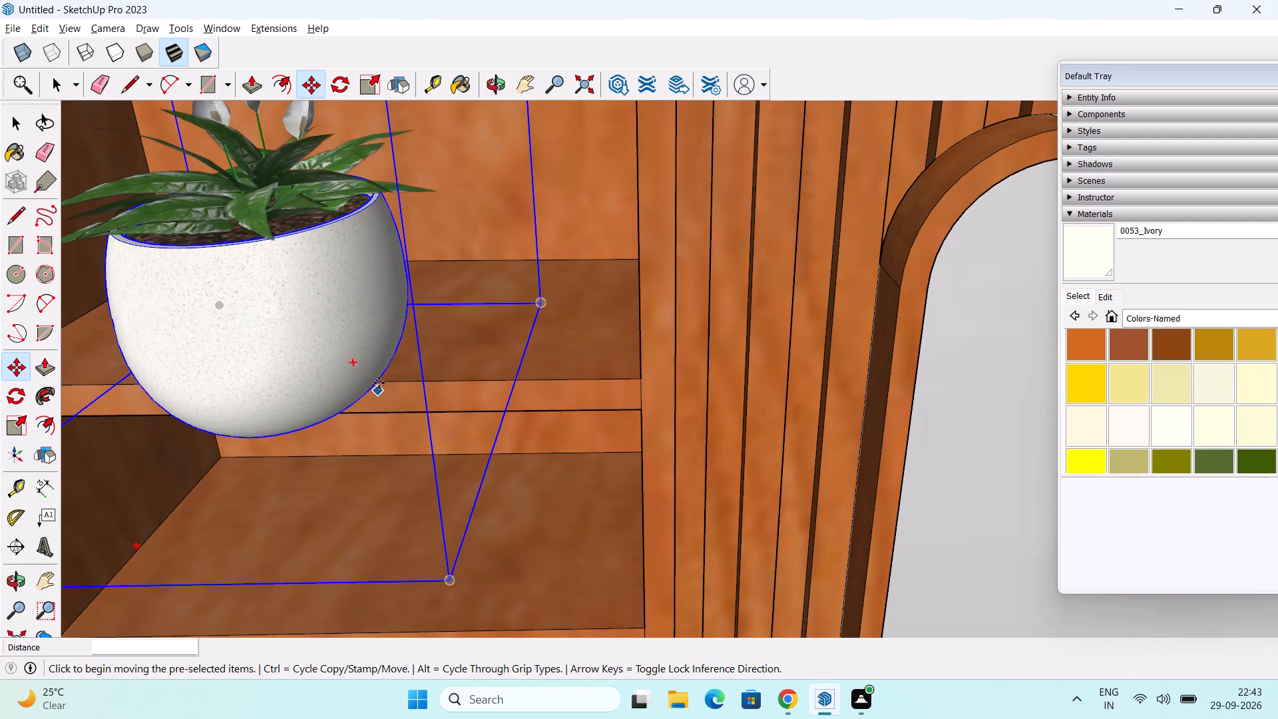
middle_drag(379, 383, 237, 361)
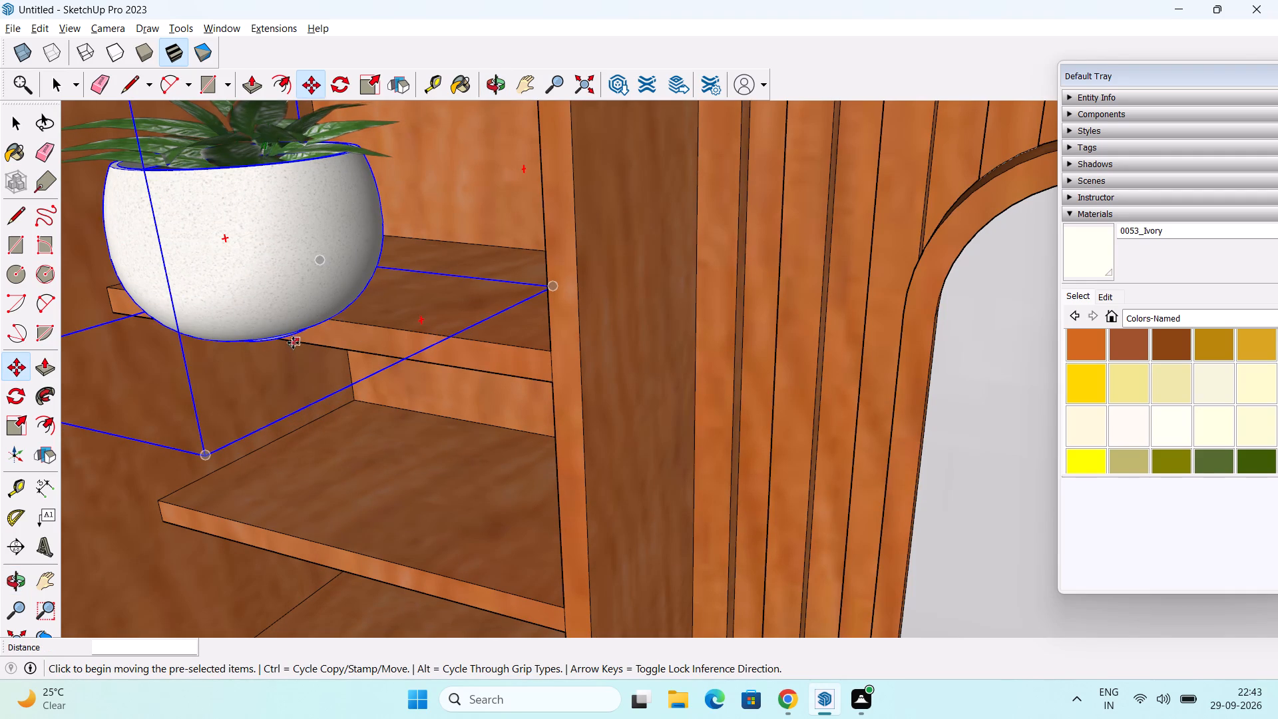
click(272, 340)
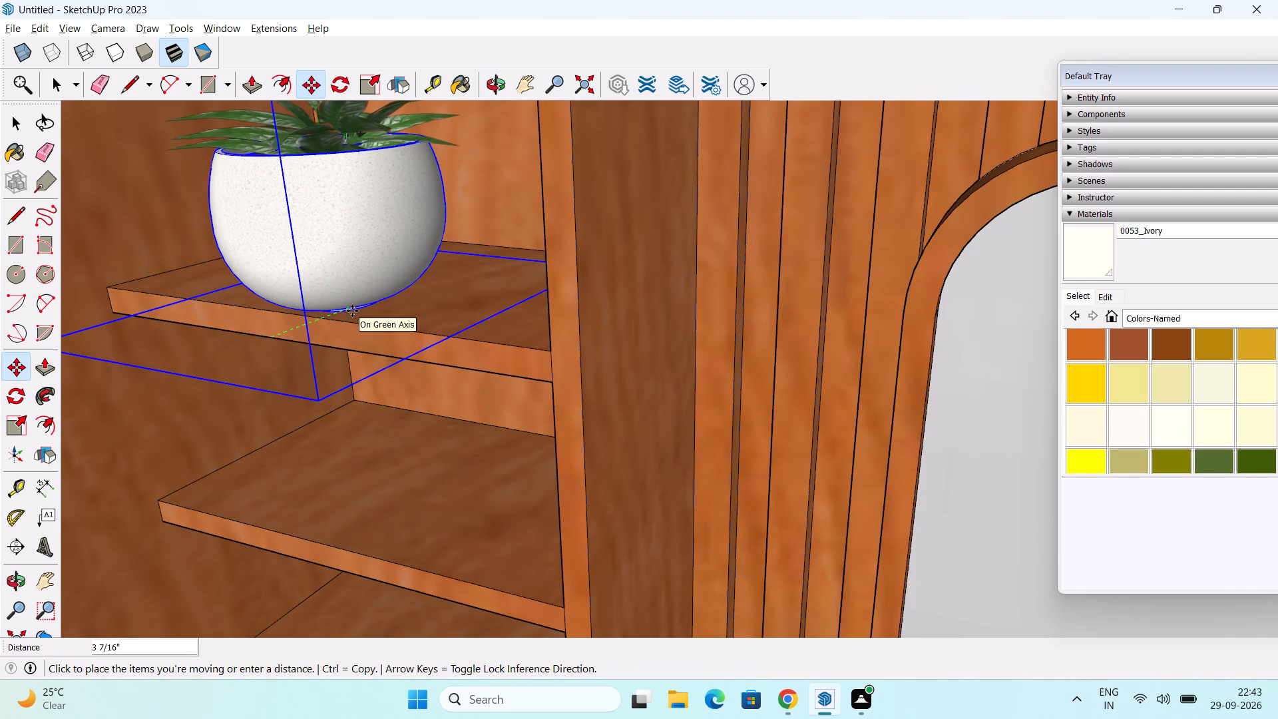
click(365, 307)
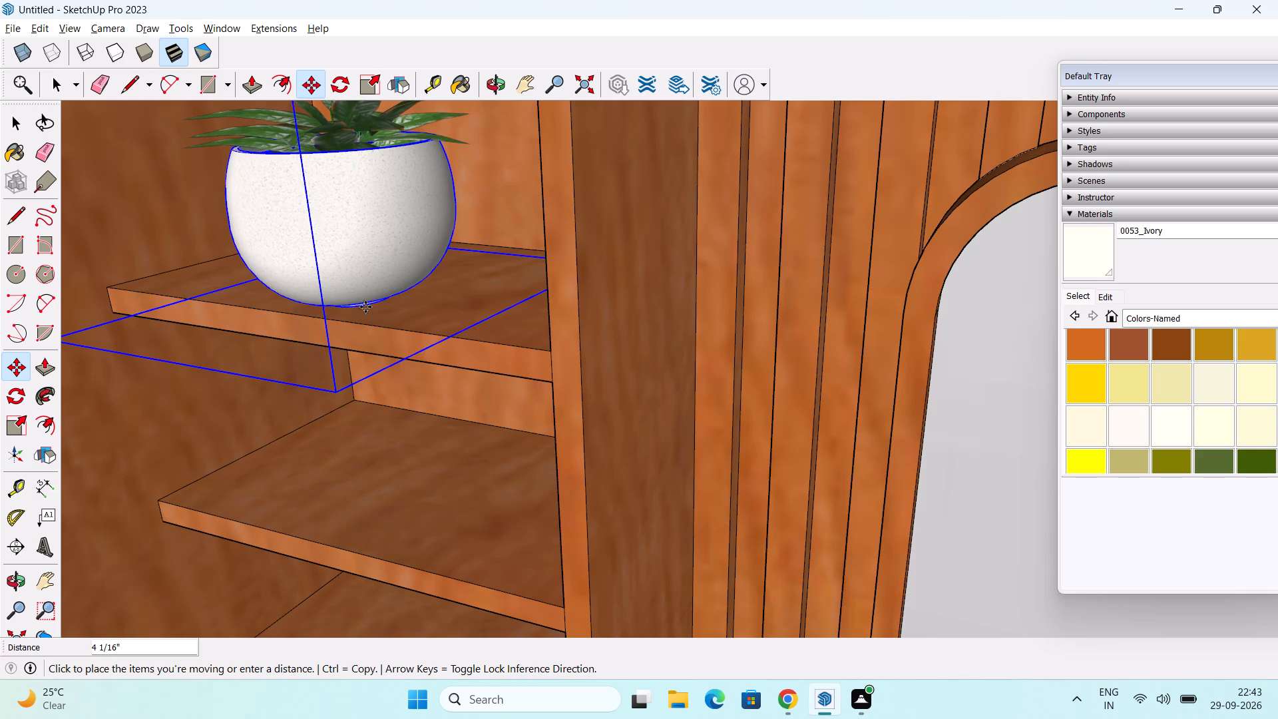
Deselect the potted plant and examine its placement on the shelf together with the vase and mirror.
scroll(369, 306, down, 7)
key(space)
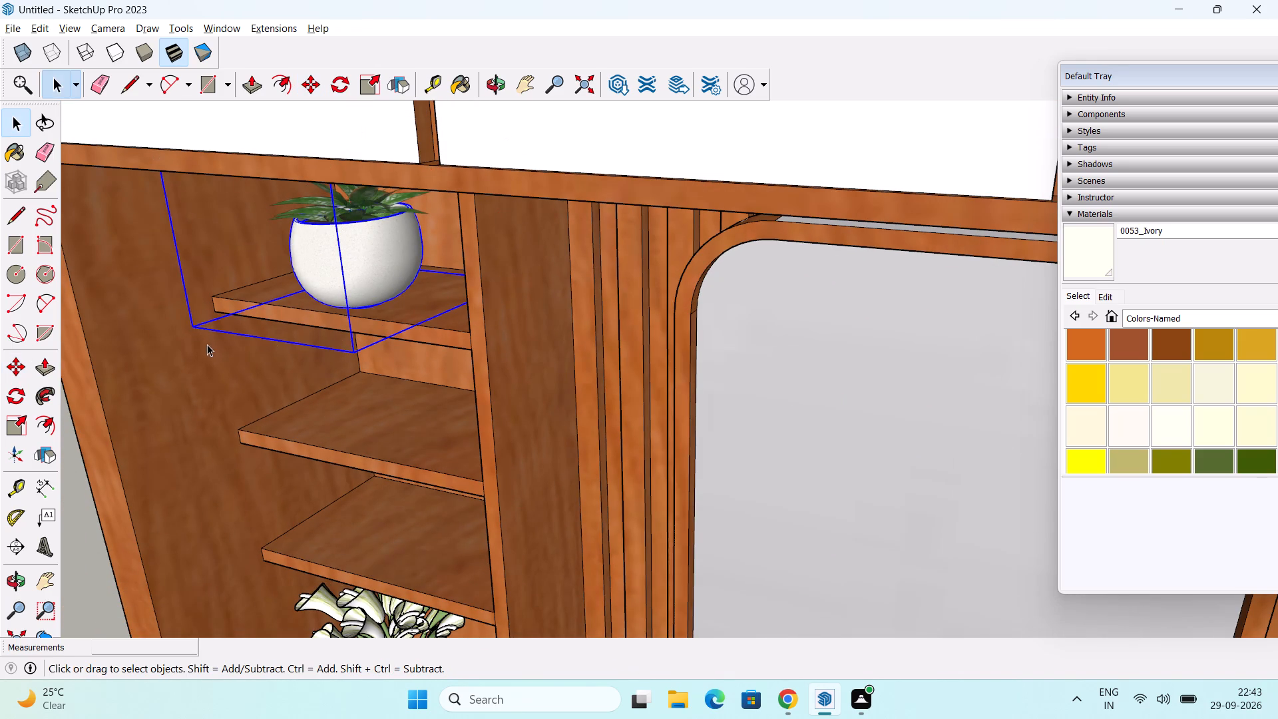
scroll(207, 344, down, 7)
click(129, 463)
scroll(268, 436, down, 2)
middle_drag(288, 422, 300, 407)
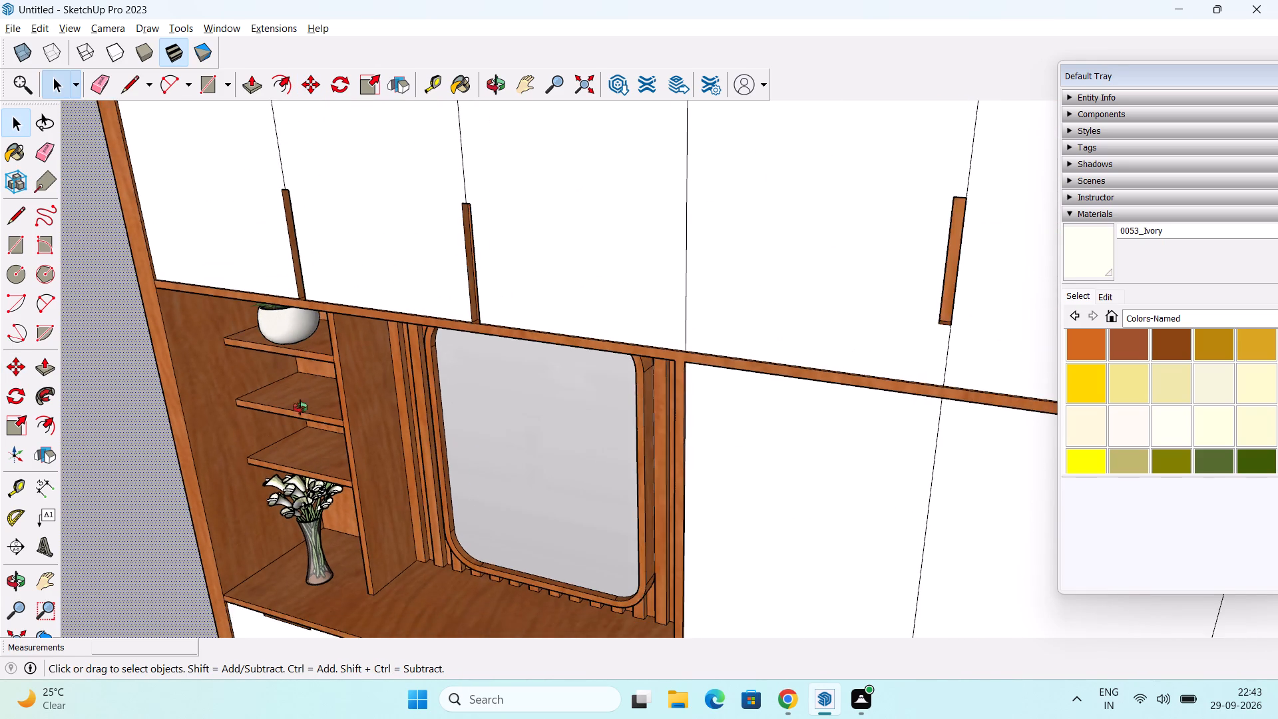
middle_drag(300, 407, 459, 286)
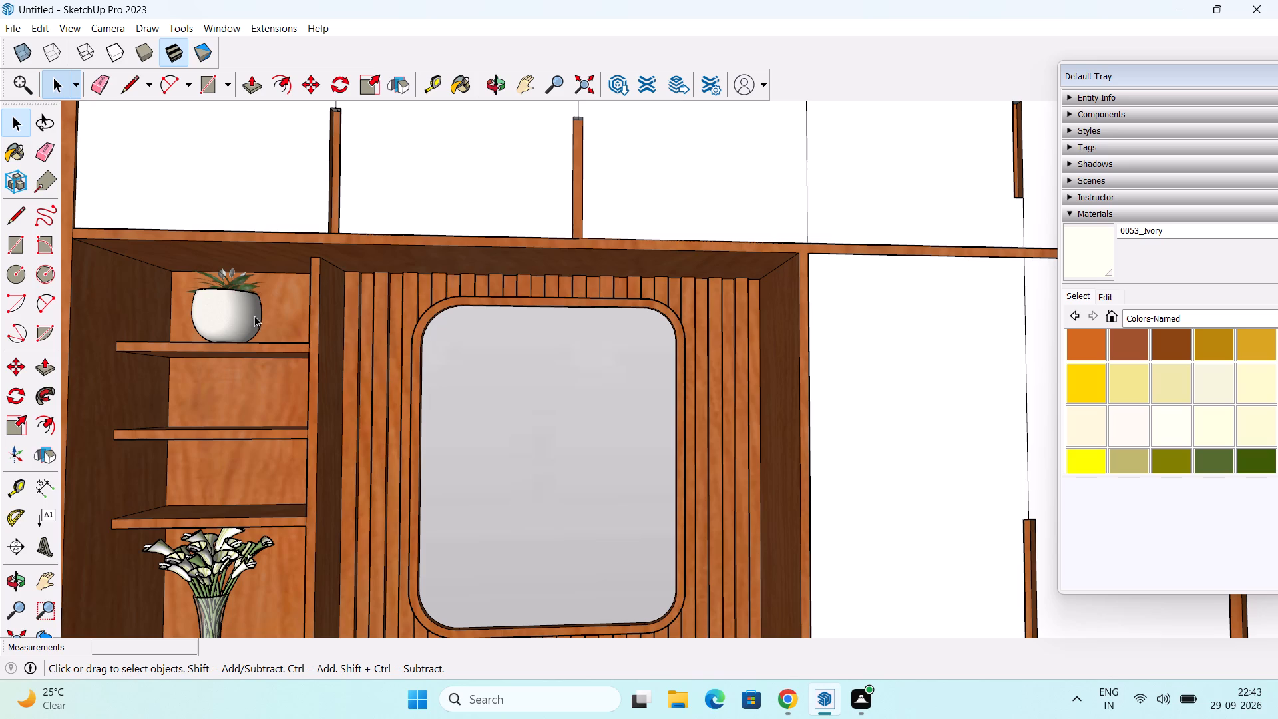
scroll(283, 269, down, 1)
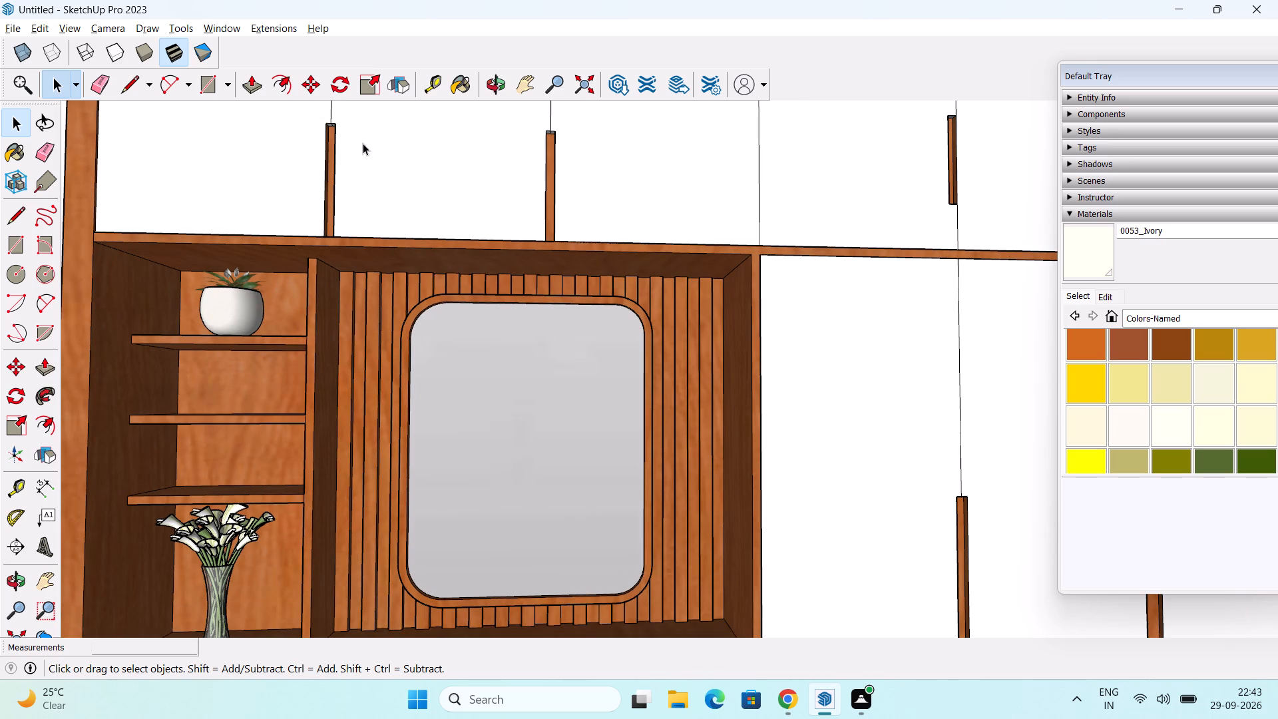
Start importing a model and search the Downloads folder by file name for a perfume file, then clear the entered name.
click(15, 33)
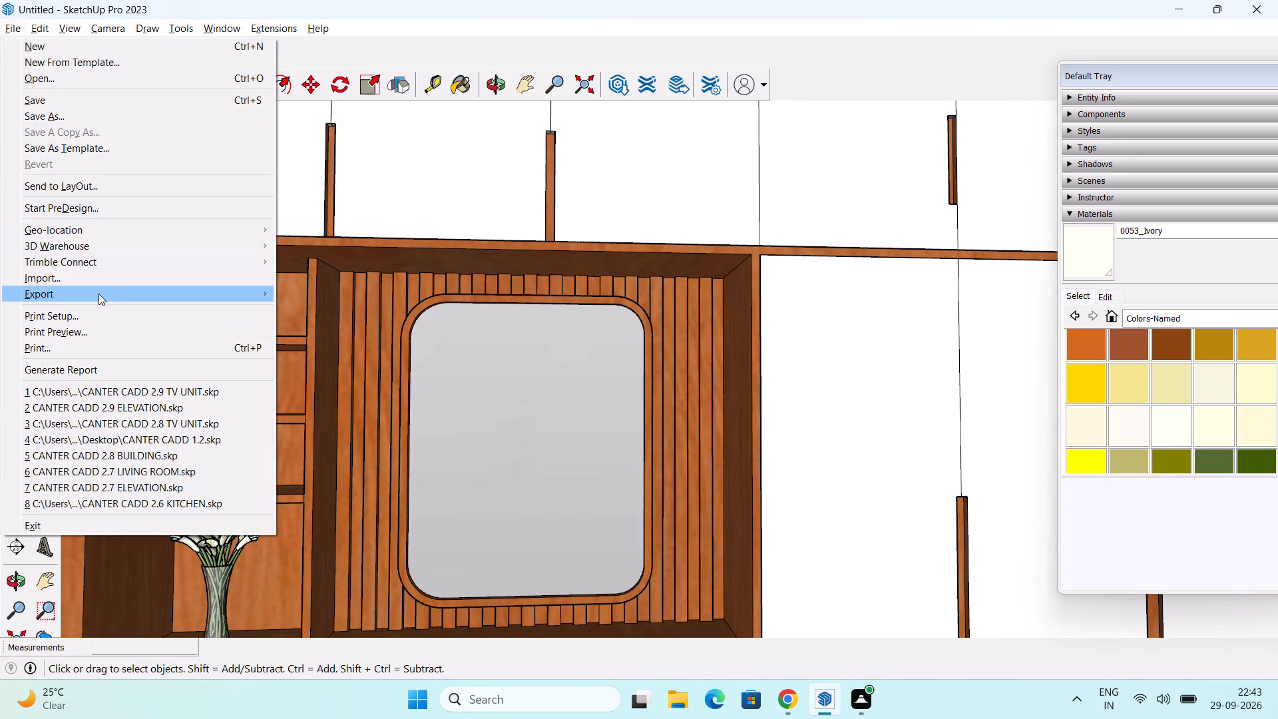
click(114, 282)
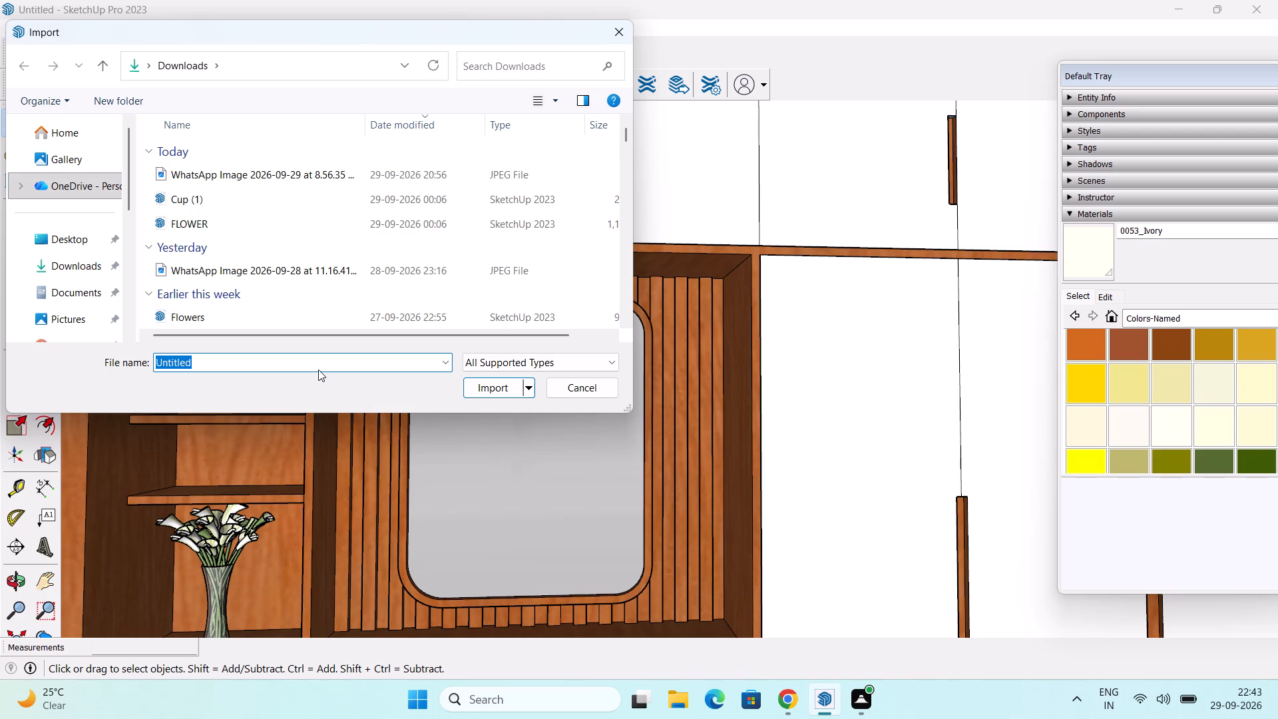
text(PER)
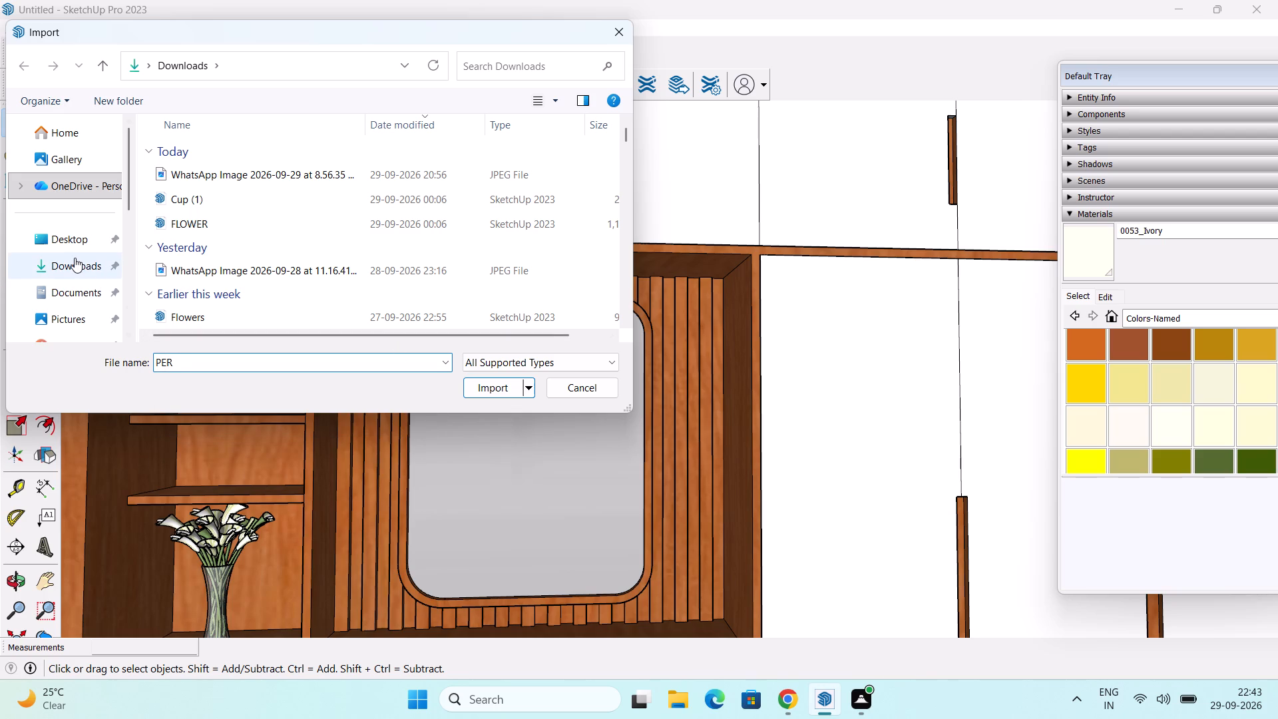
click(75, 258)
click(195, 363)
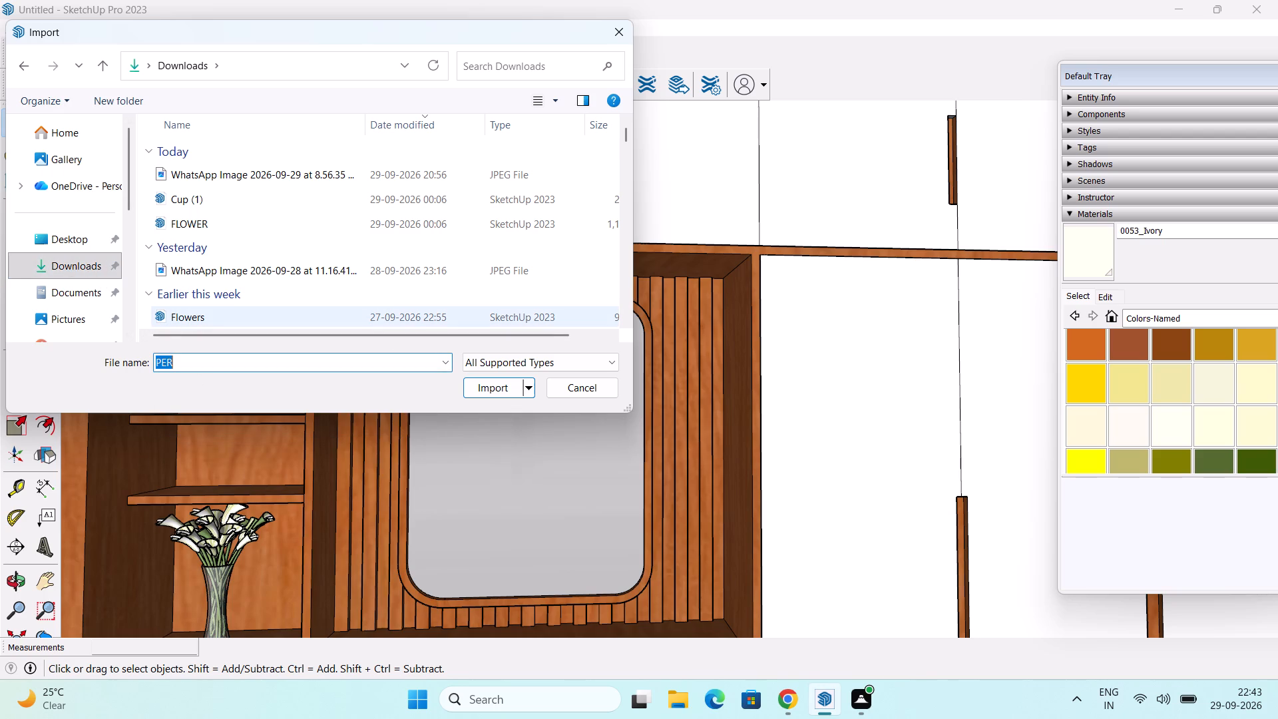
key(BackSpace)
text(PER)
key(BackSpace)
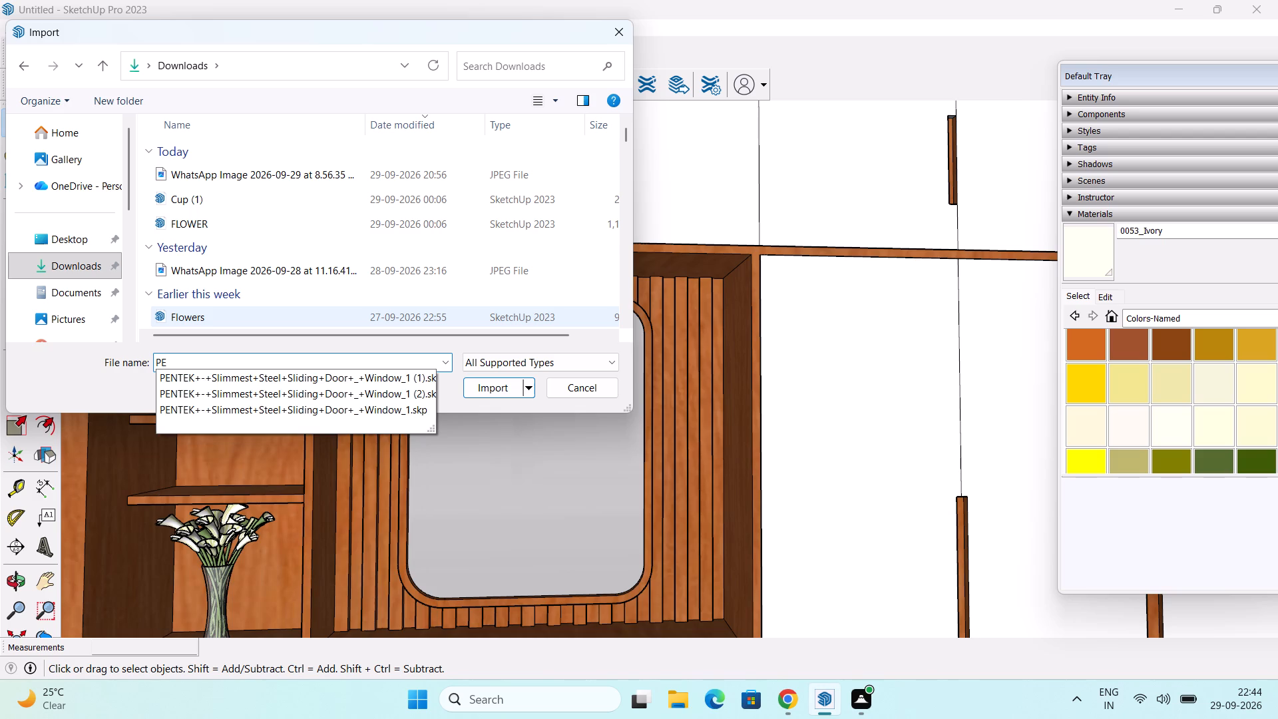
key(r)
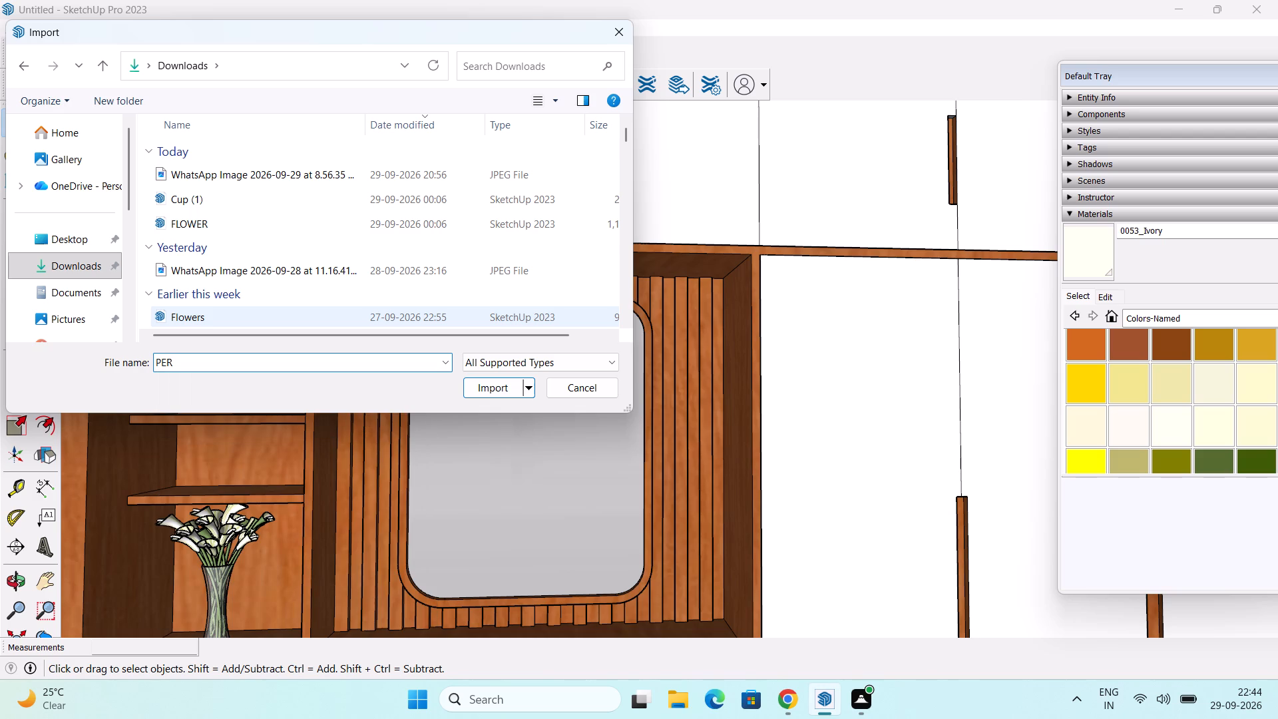
key(f)
key(u)
key(BackSpace)
key(BackSpace)
key(BackSpace)
key(BackSpace)
key(BackSpace)
key(BackSpace)
key(BackSpace)
key(BackSpace)
key(BackSpace)
key(BackSpace)
key(BackSpace)
key(BackSpace)
key(BackSpace)
key(BackSpace)
key(BackSpace)
key(BackSpace)
Look through the model files in the Downloads folder for a suitable perfume or other decor item to import.
scroll(280, 249, down, 2)
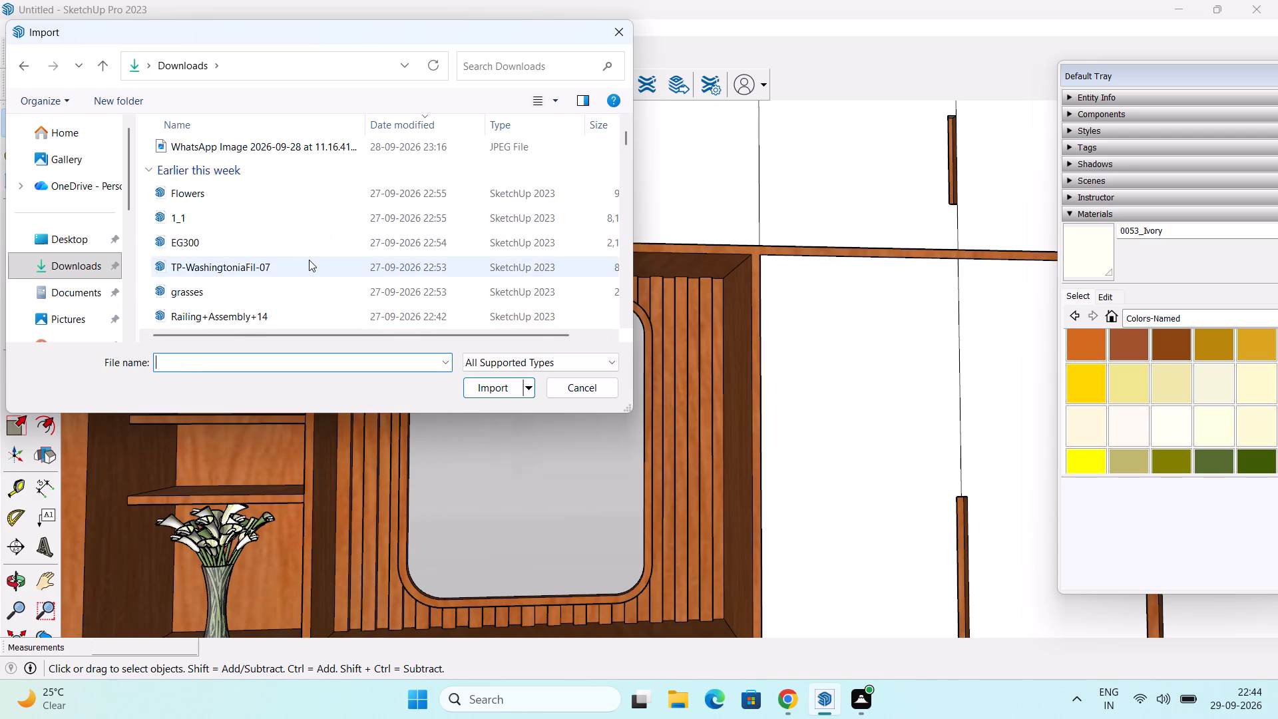
scroll(309, 260, down, 7)
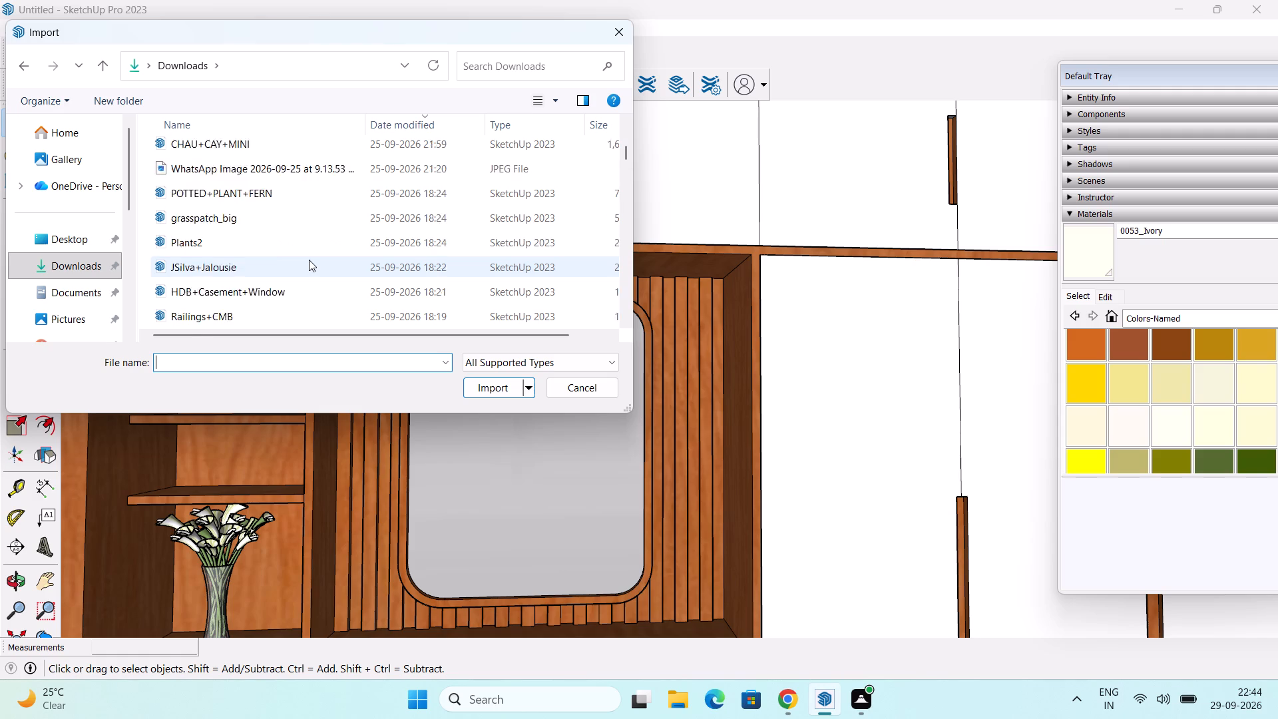
scroll(309, 260, down, 1)
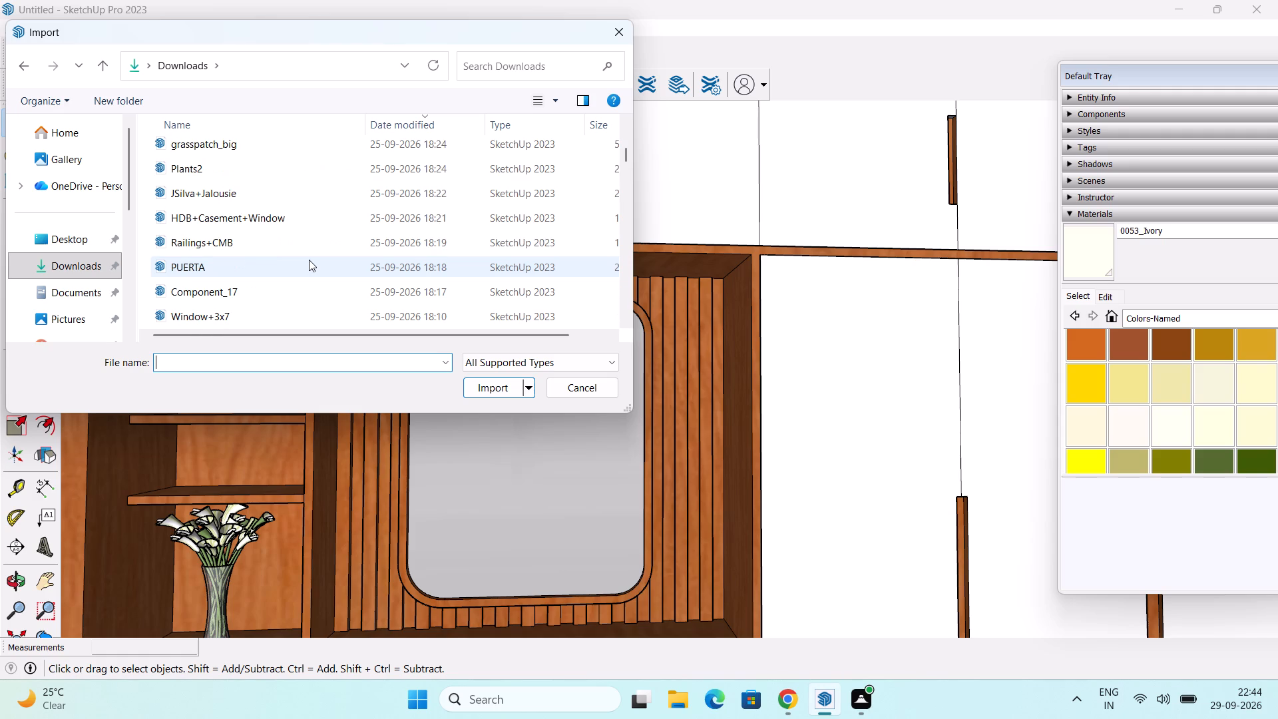
scroll(309, 260, down, 1)
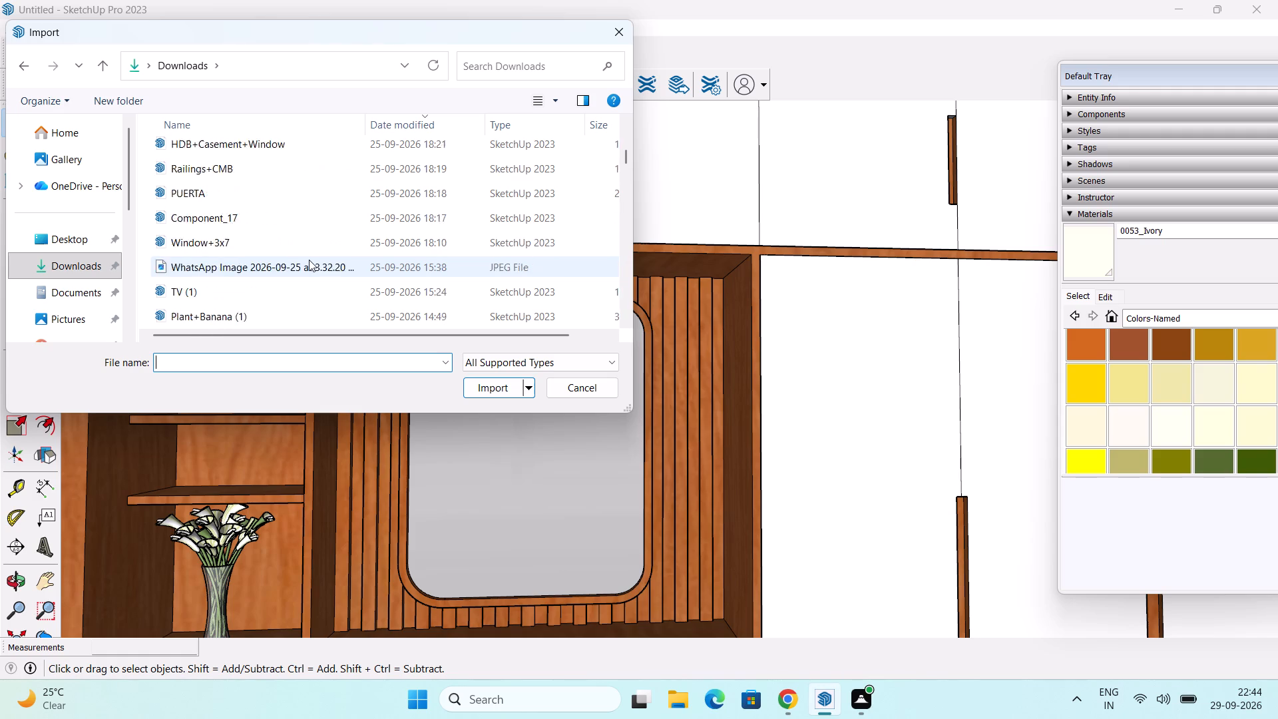
scroll(309, 260, down, 2)
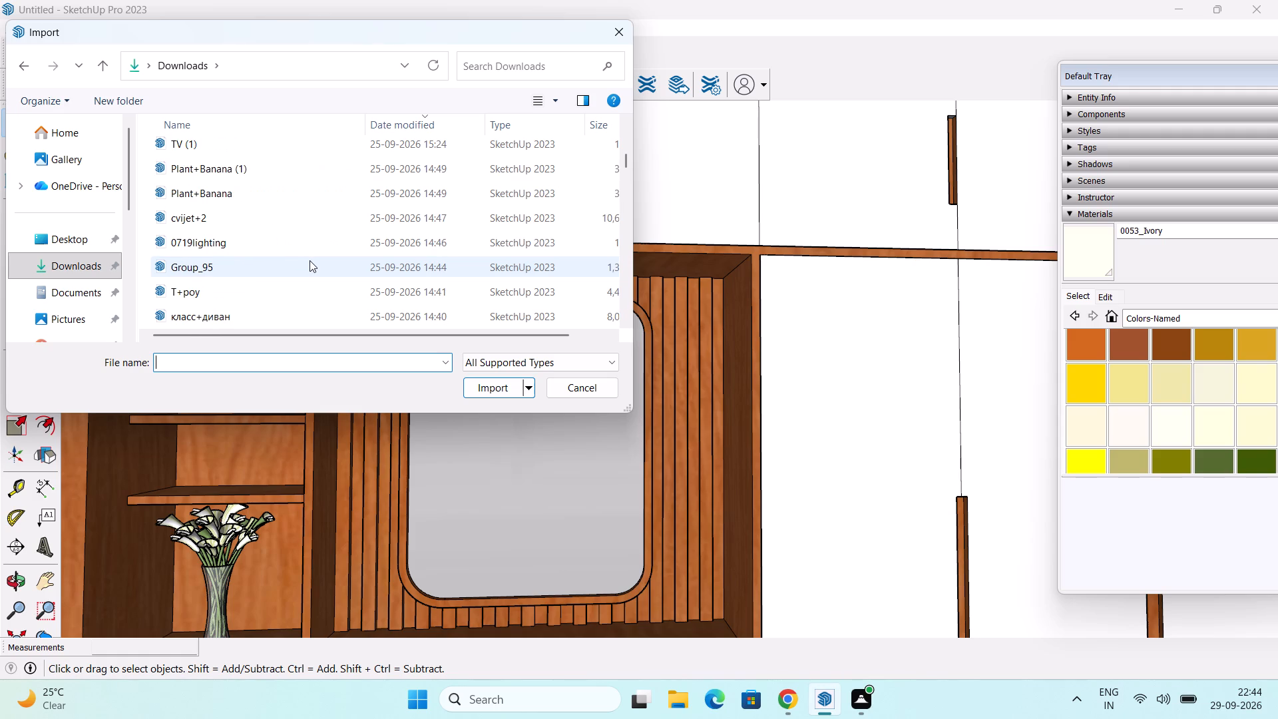
scroll(310, 260, down, 1)
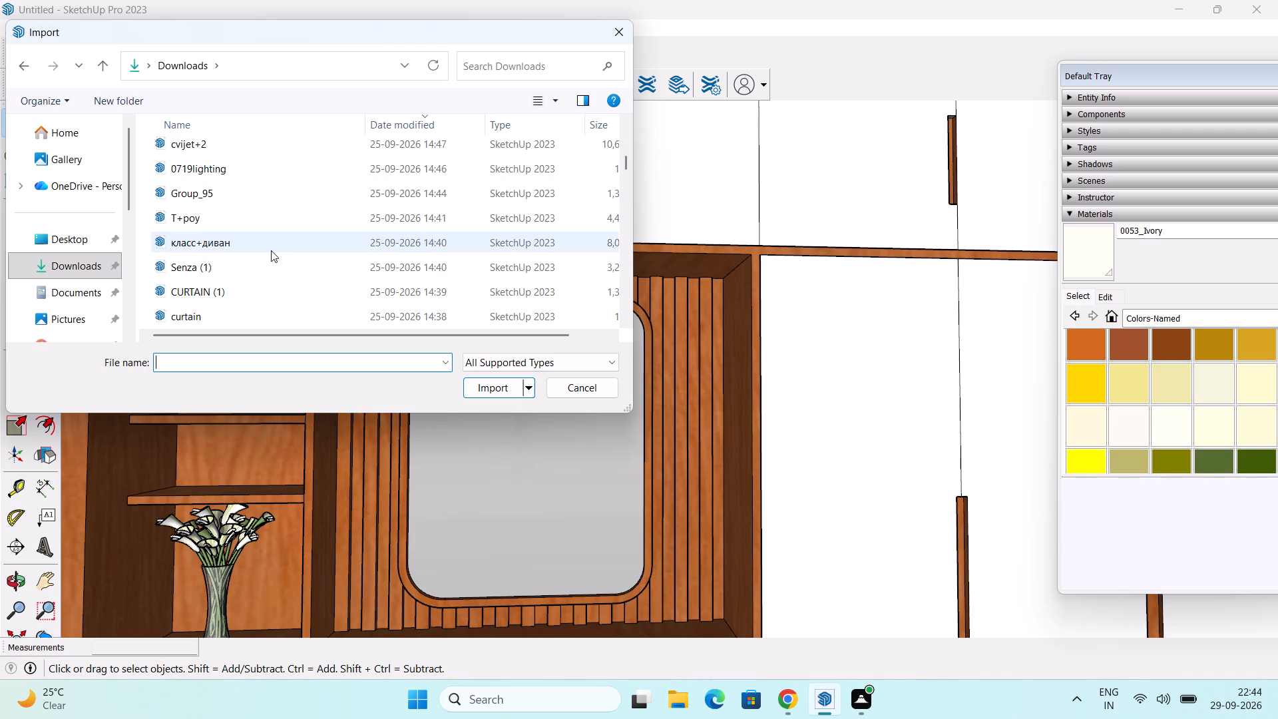
drag(263, 220, 291, 216)
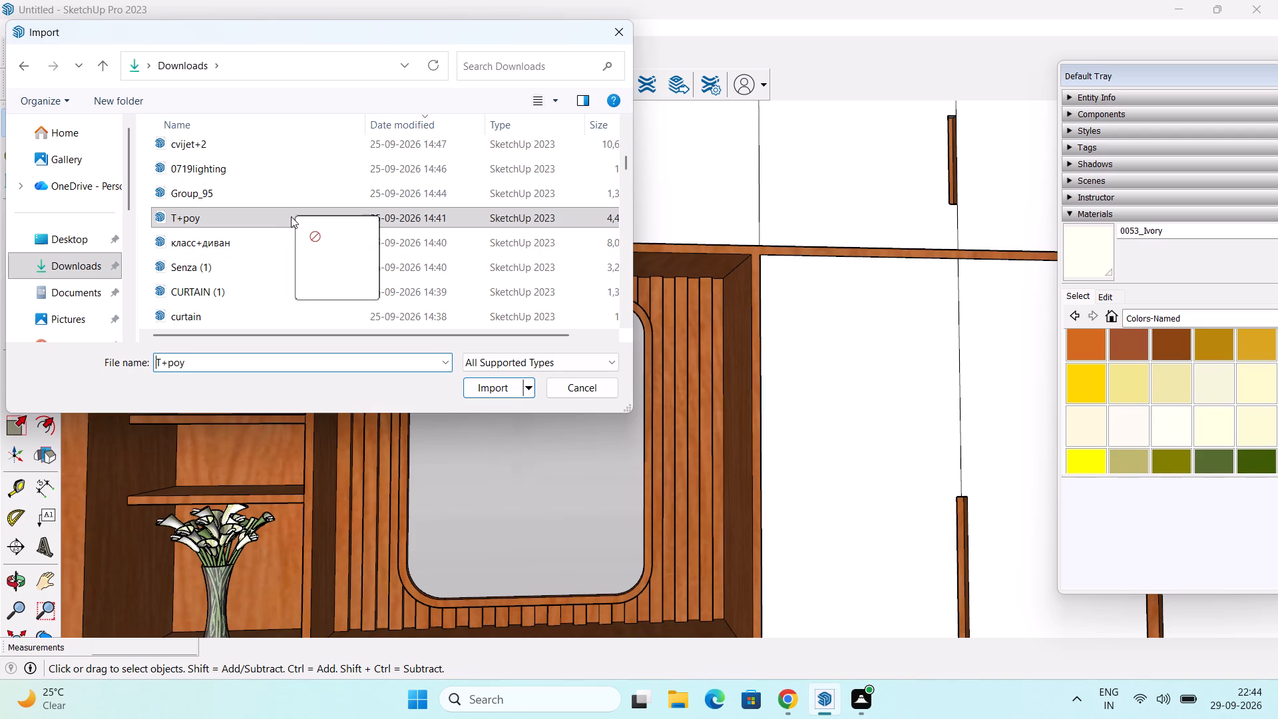
drag(291, 216, 281, 216)
scroll(274, 235, down, 4)
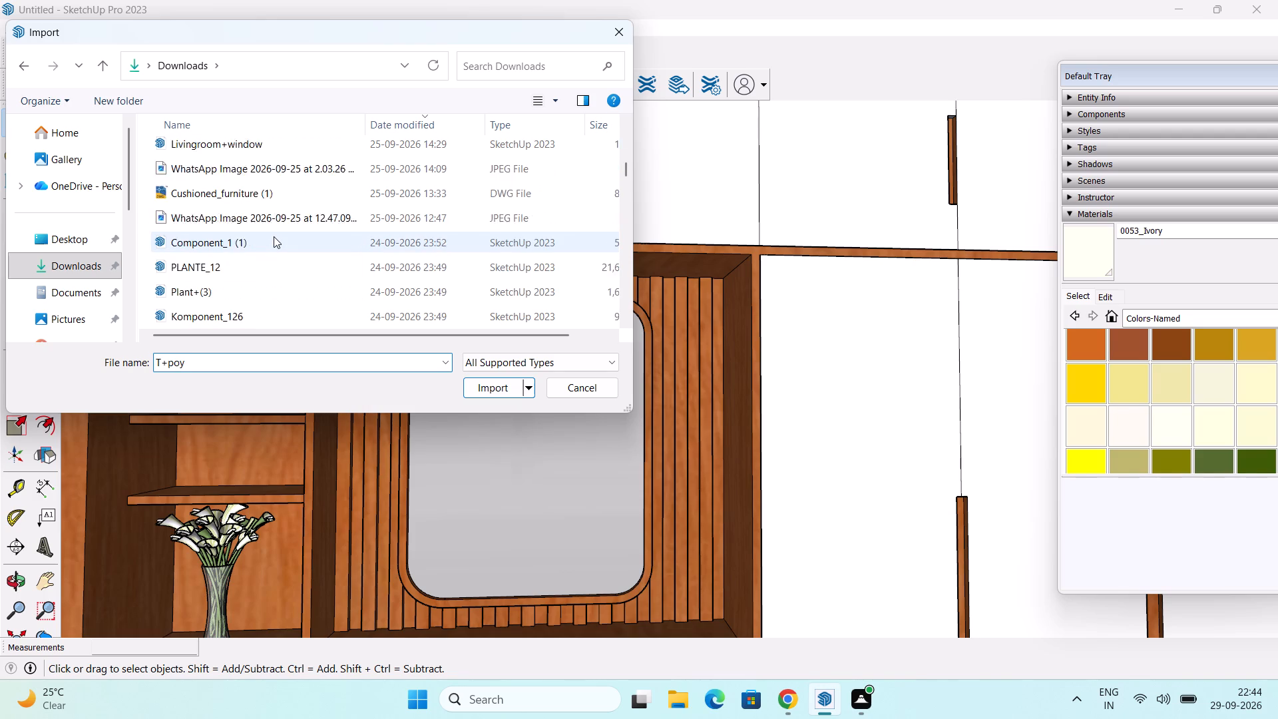
scroll(274, 236, down, 1)
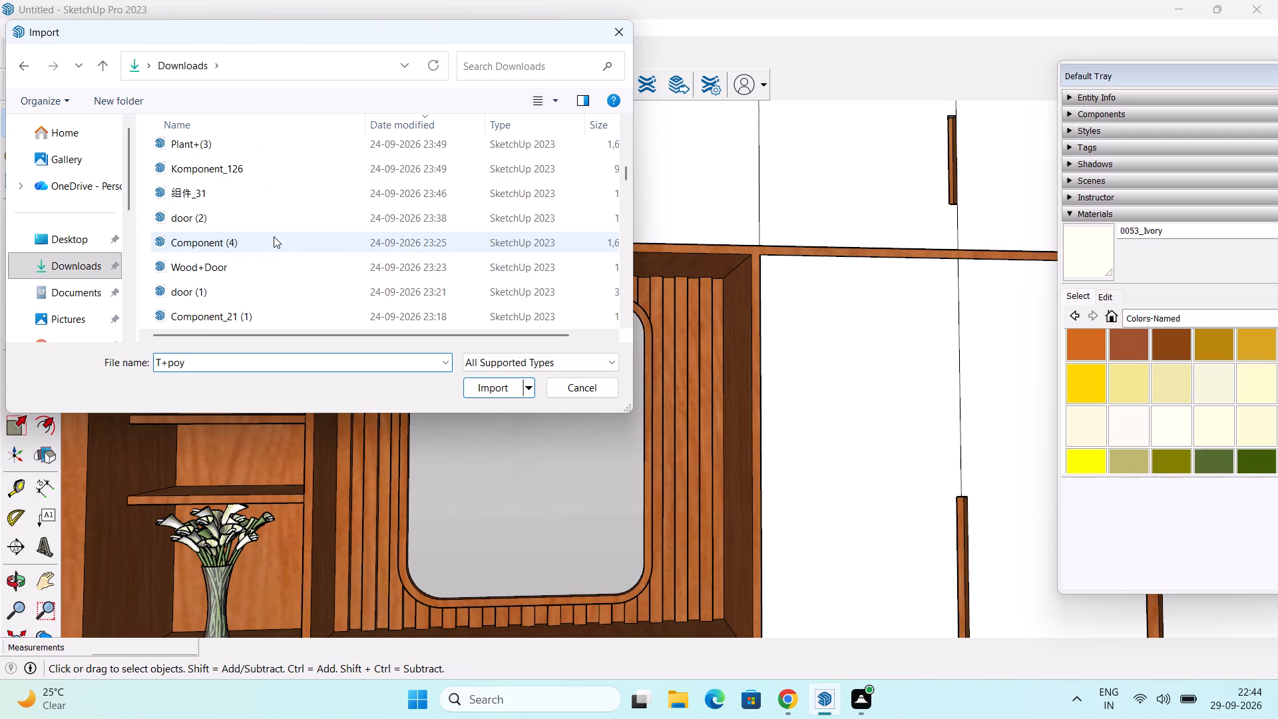
scroll(274, 236, down, 2)
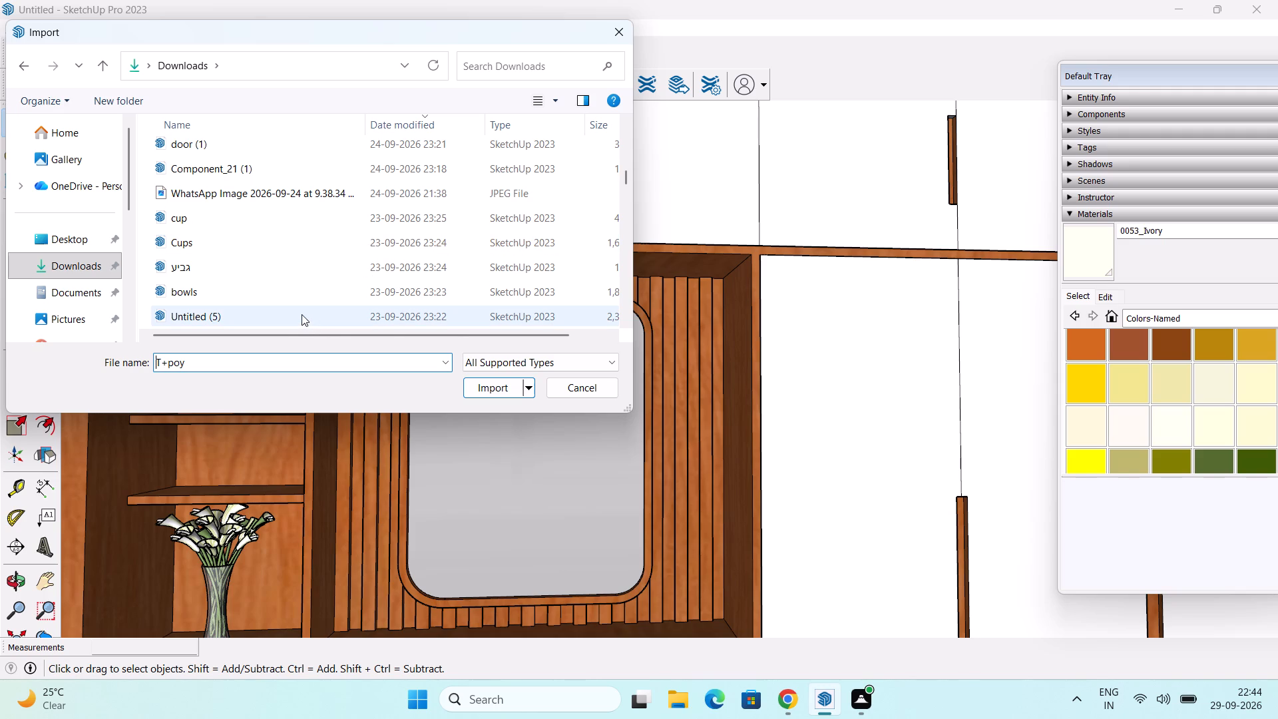
scroll(235, 273, down, 1)
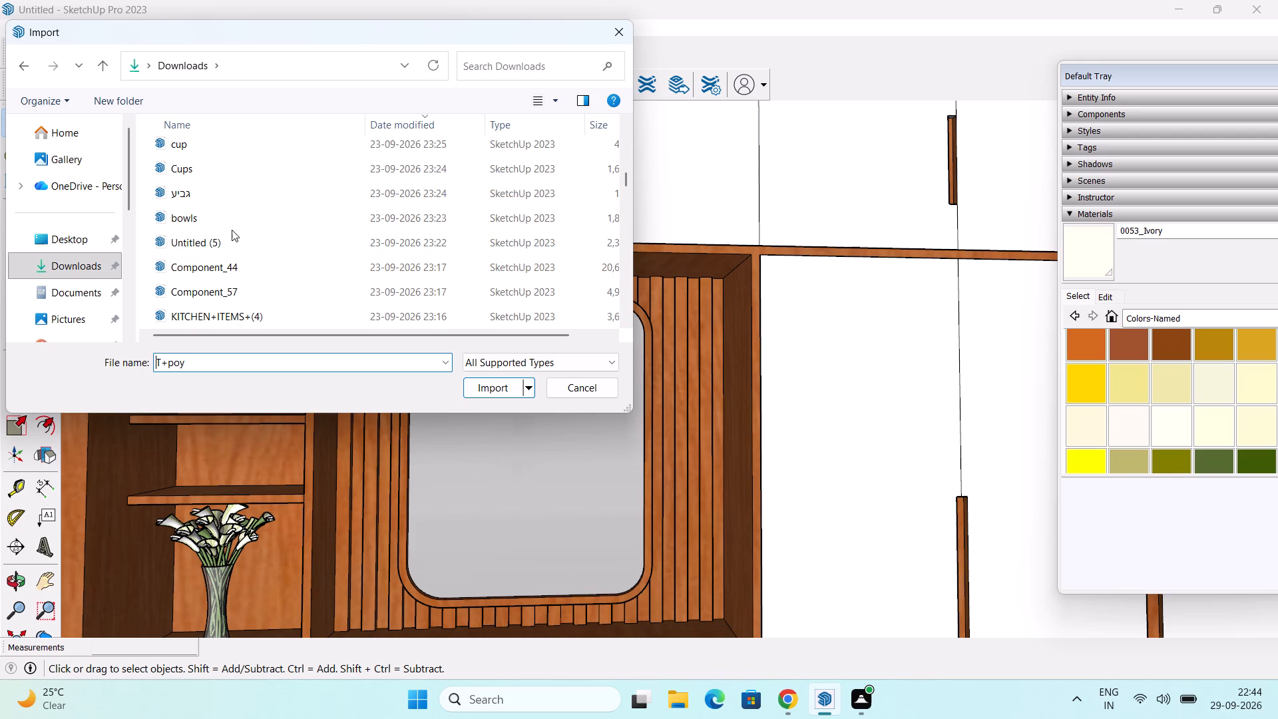
drag(210, 242, 213, 243)
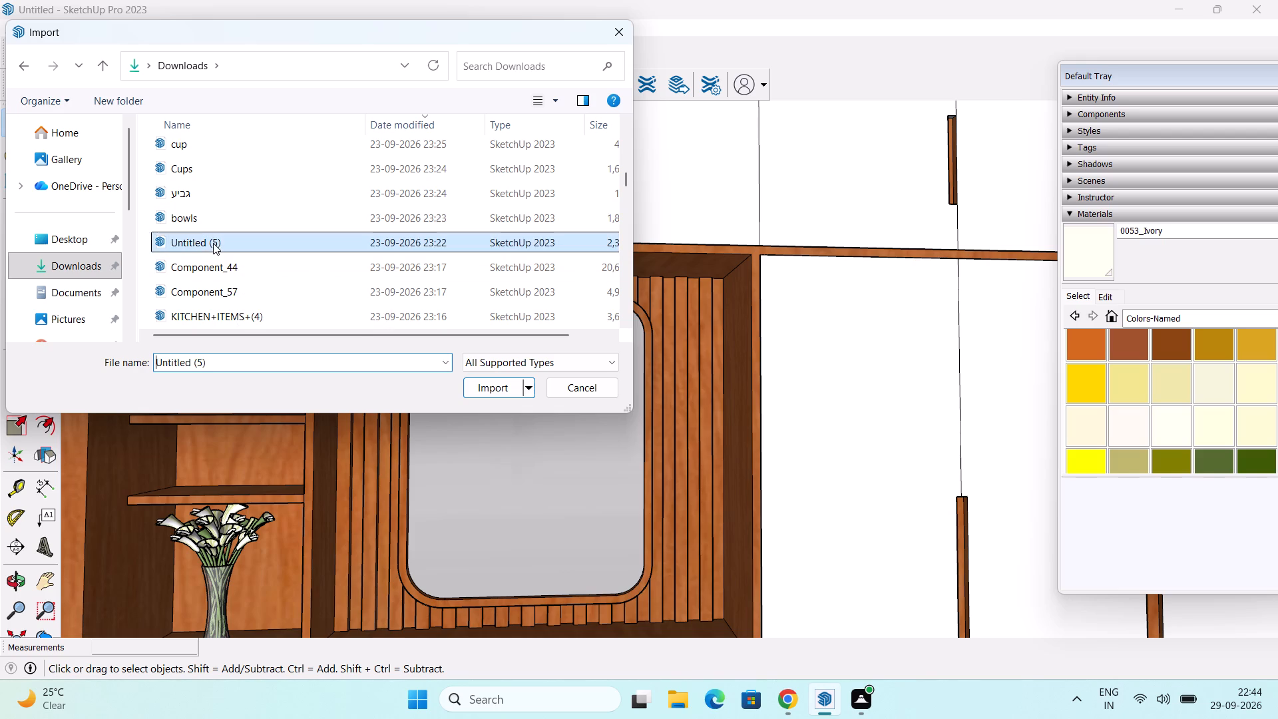
drag(213, 243, 227, 243)
scroll(260, 250, down, 2)
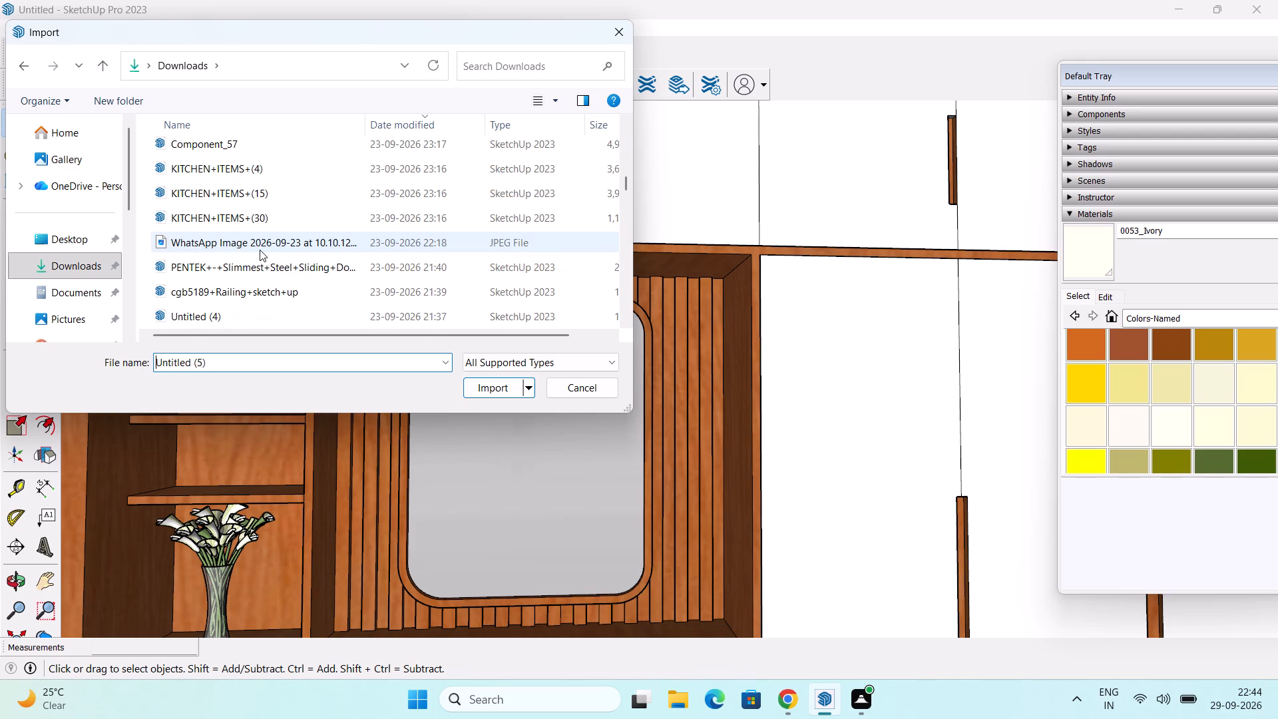
scroll(268, 246, down, 1)
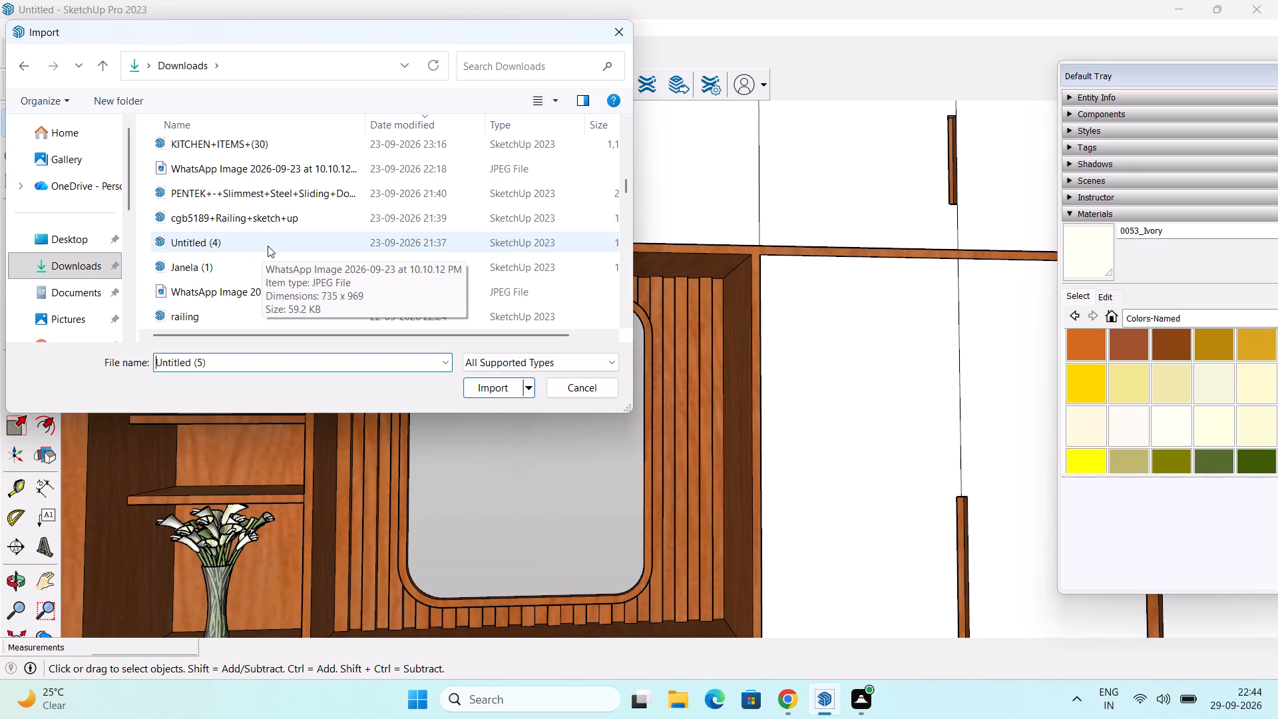
scroll(268, 246, down, 4)
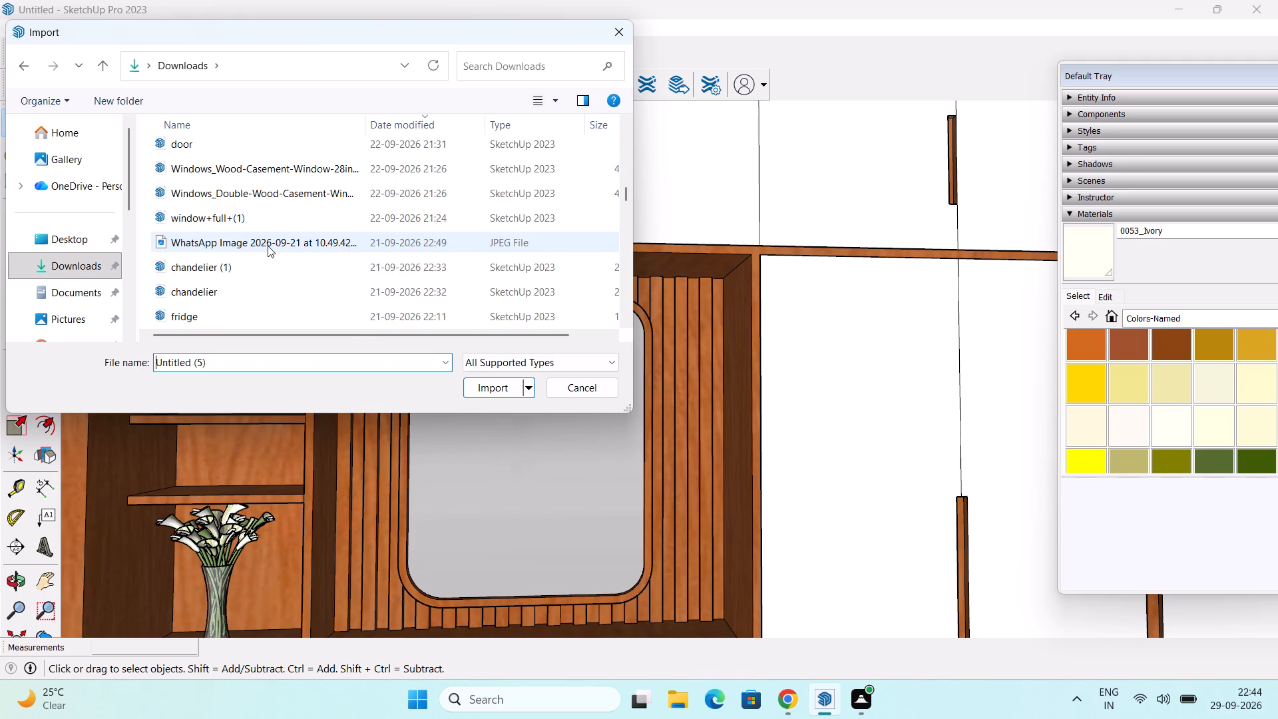
scroll(268, 246, down, 2)
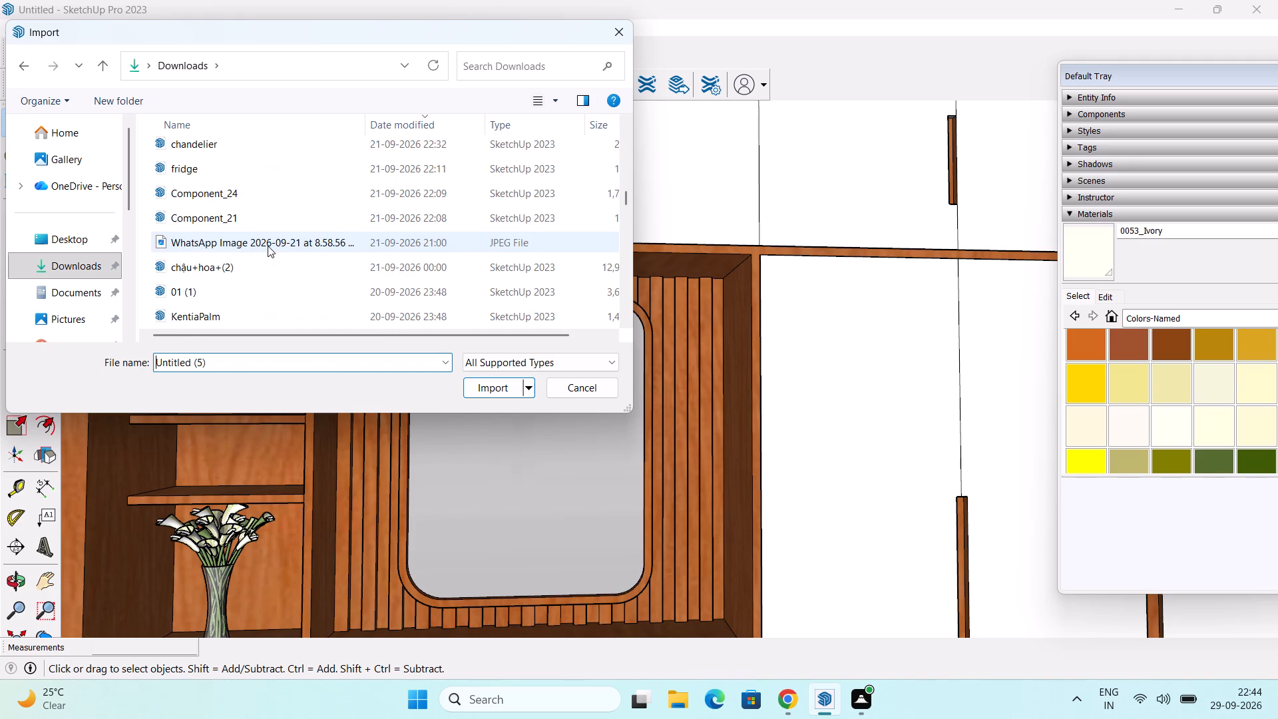
scroll(268, 246, down, 1)
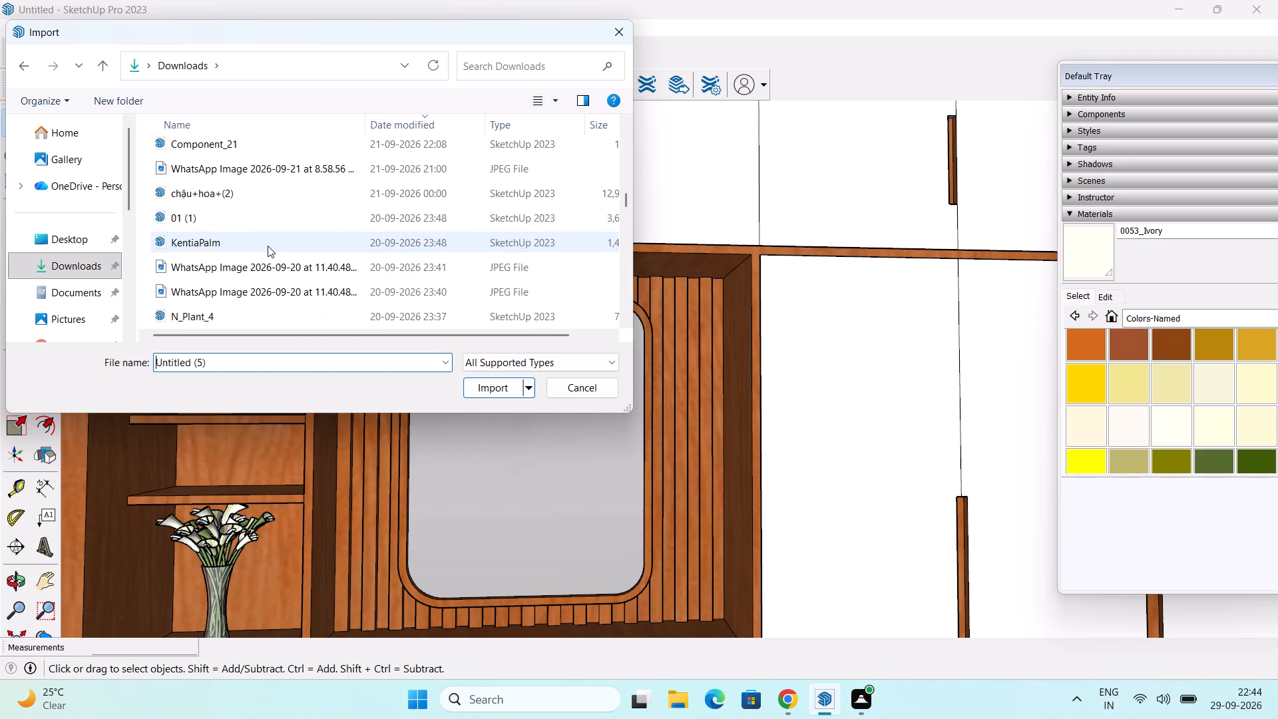
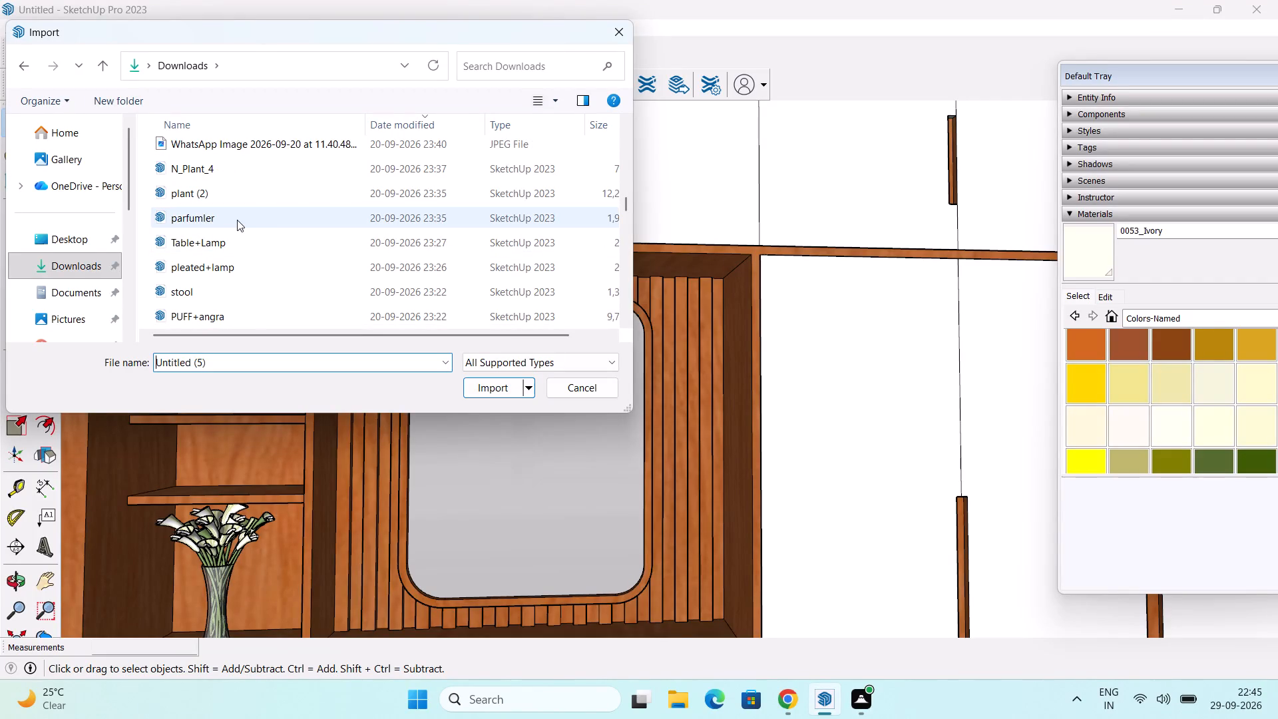
Import the parfumler model from the Downloads folder, continuing past the file version notice.
drag(237, 220, 265, 220)
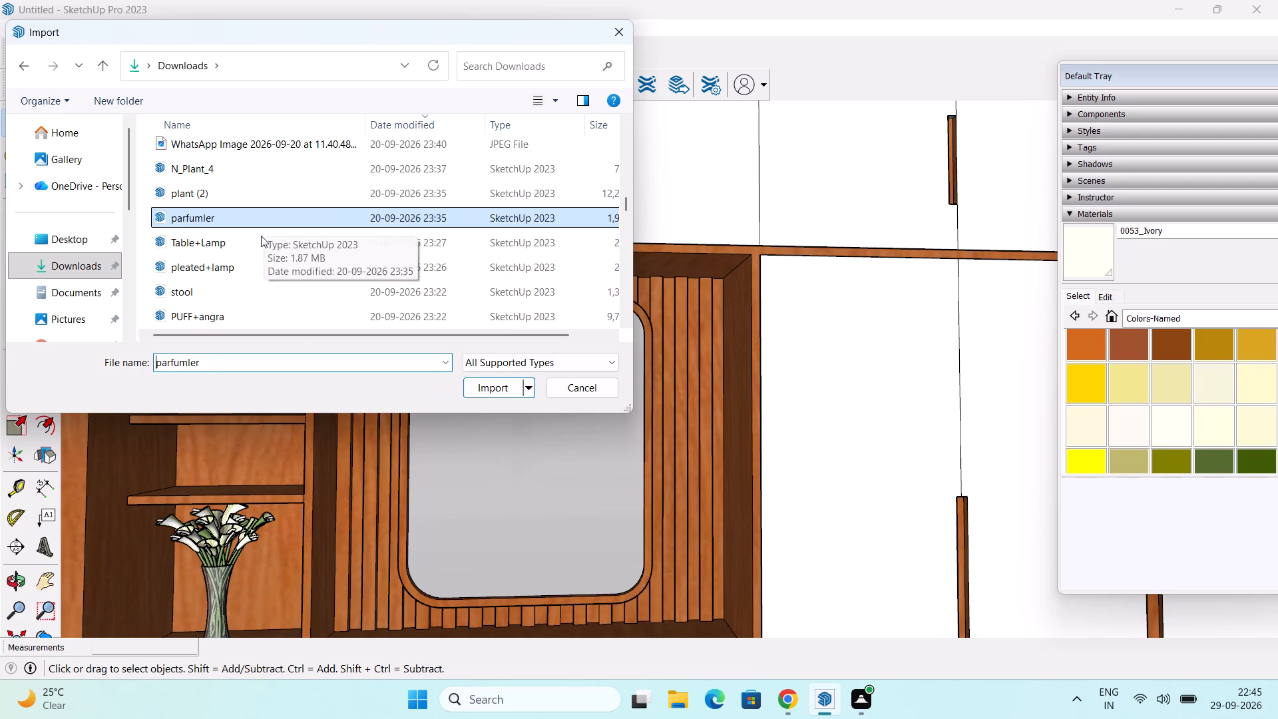
drag(248, 317, 280, 312)
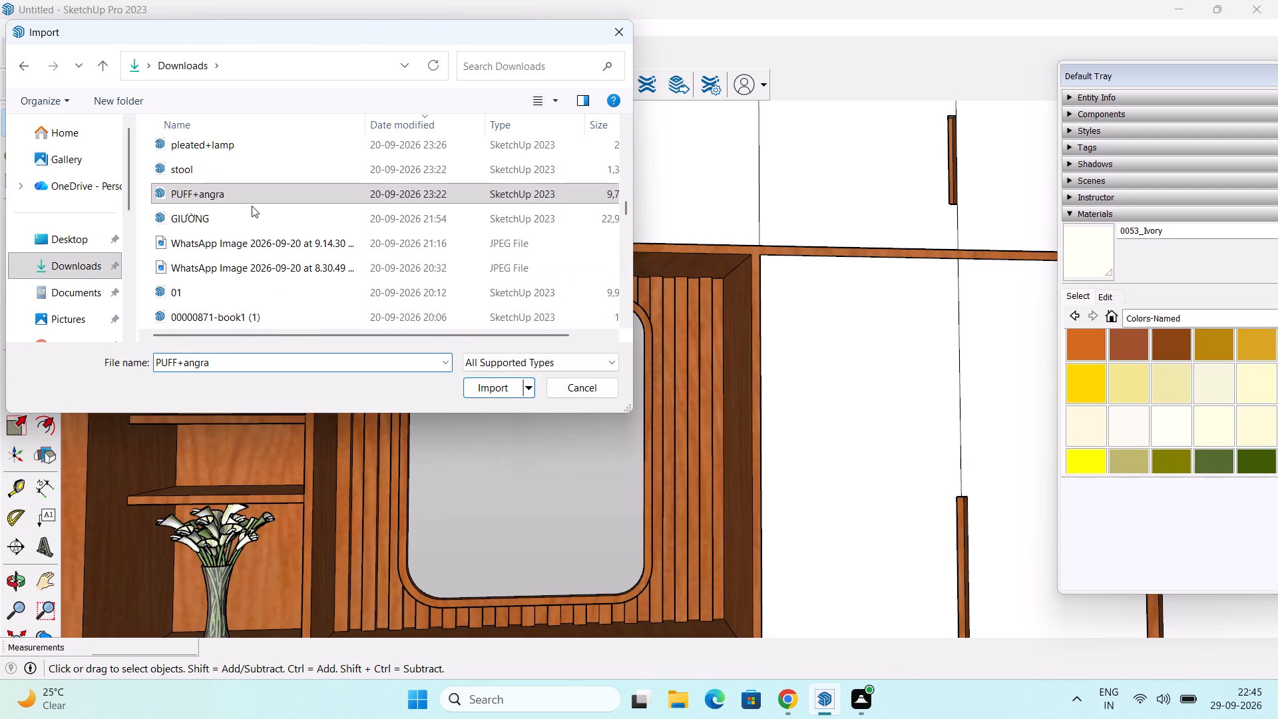
drag(268, 202, 295, 195)
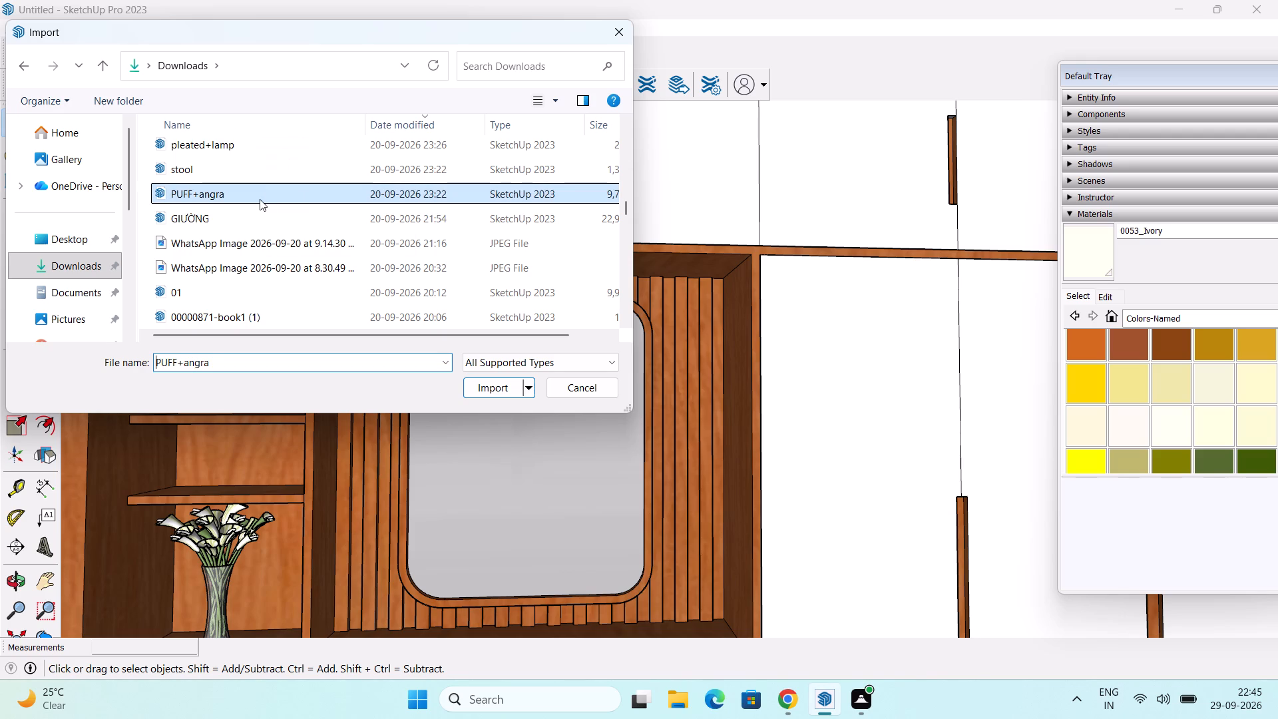
scroll(260, 199, up, 1)
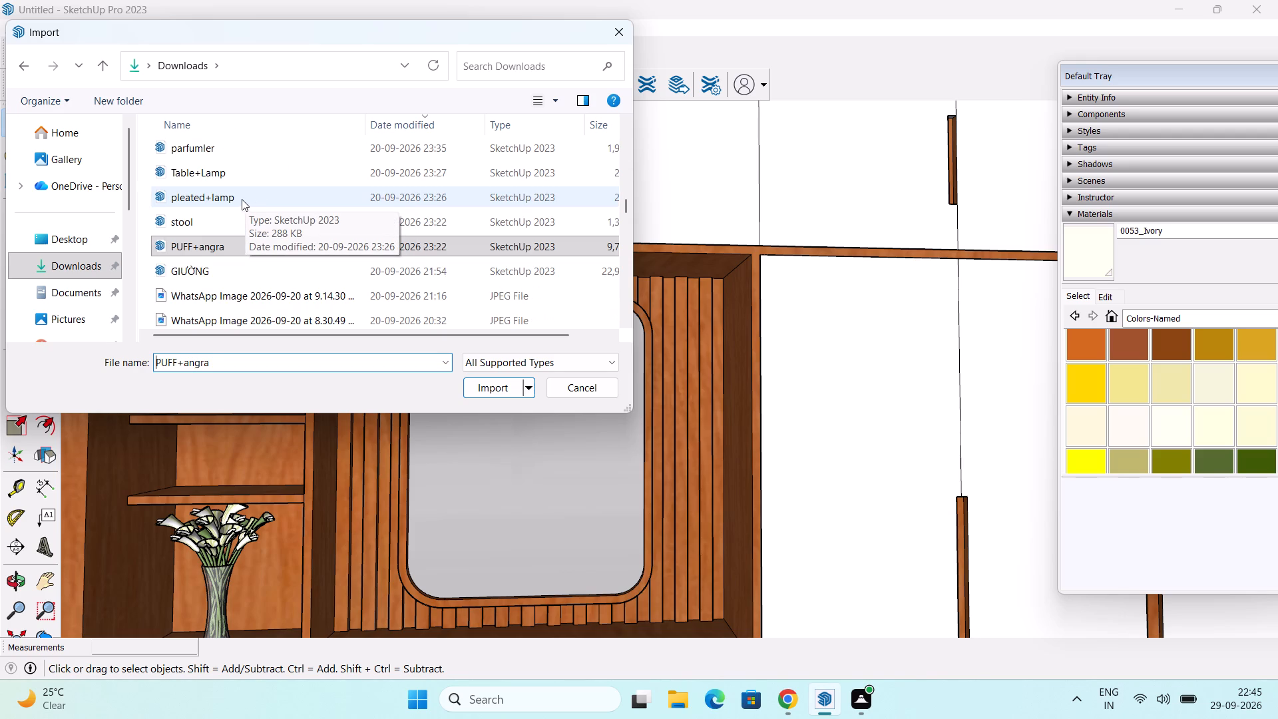
click(241, 150)
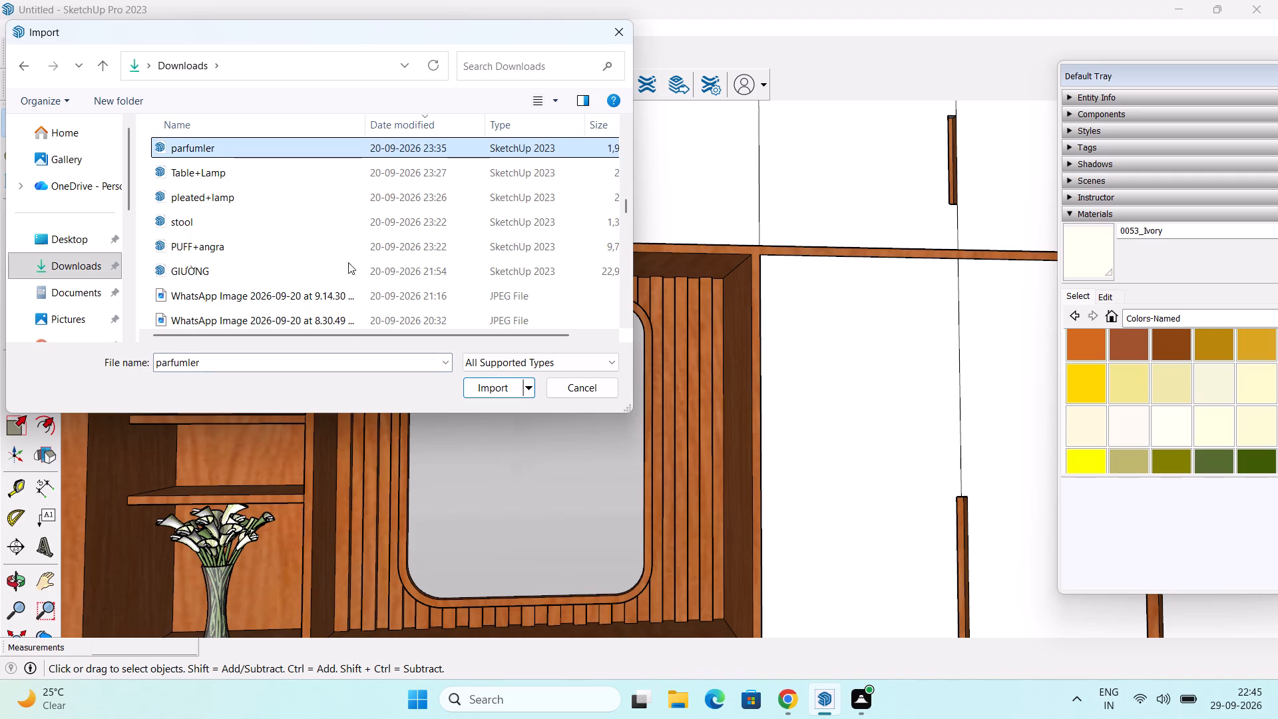
click(489, 392)
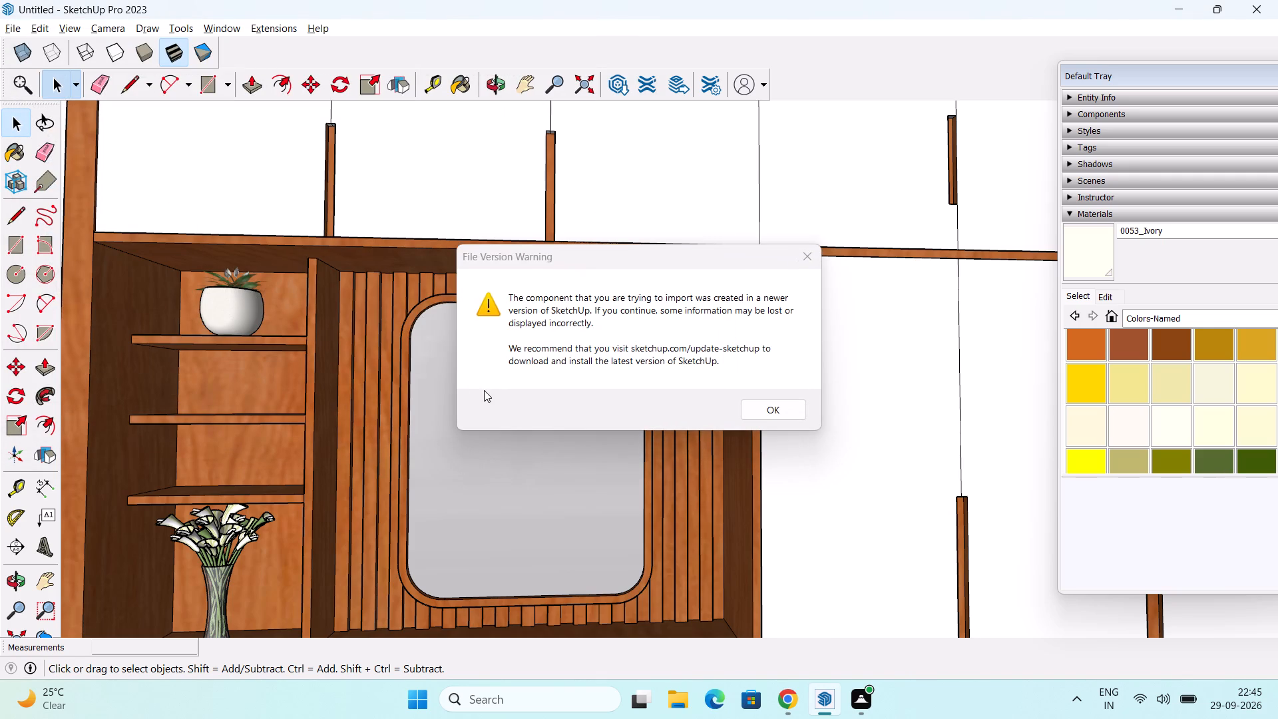
click(775, 409)
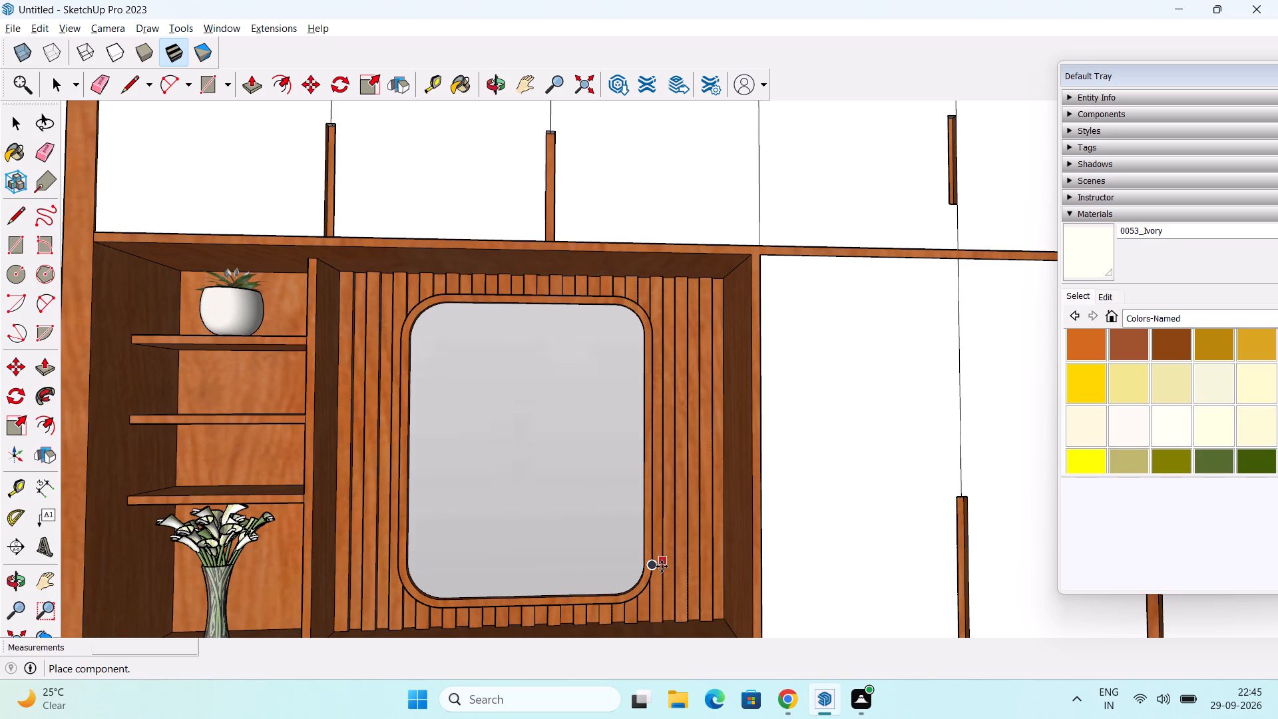
Place the imported perfume set with its insertion point on the room floor in front of the wardrobe.
scroll(662, 567, down, 12)
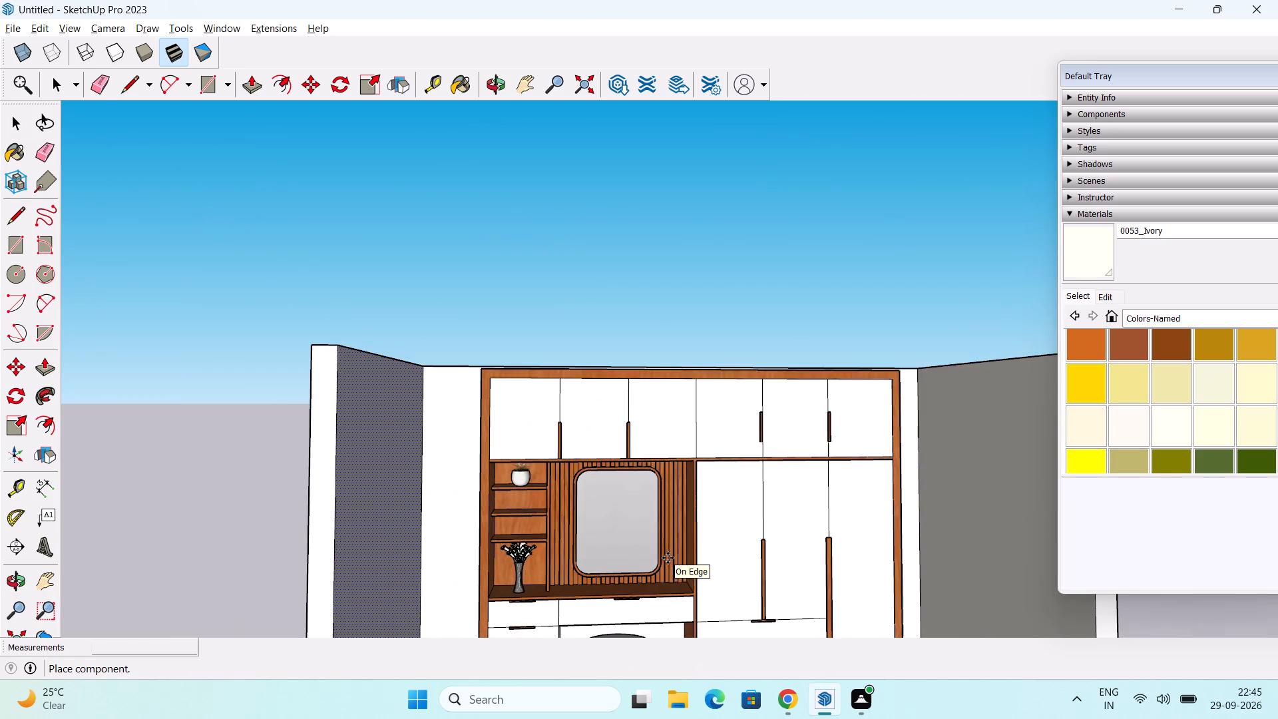
scroll(659, 529, down, 3)
middle_drag(653, 533, 655, 718)
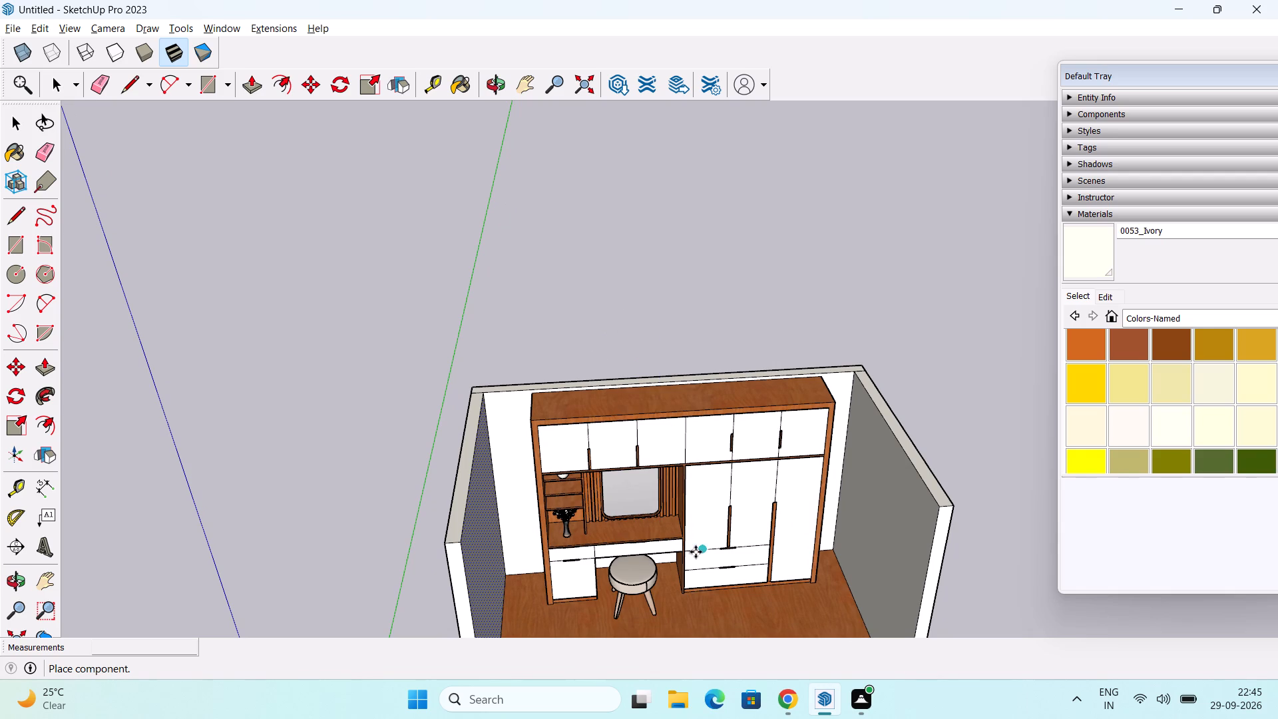
scroll(696, 557, down, 10)
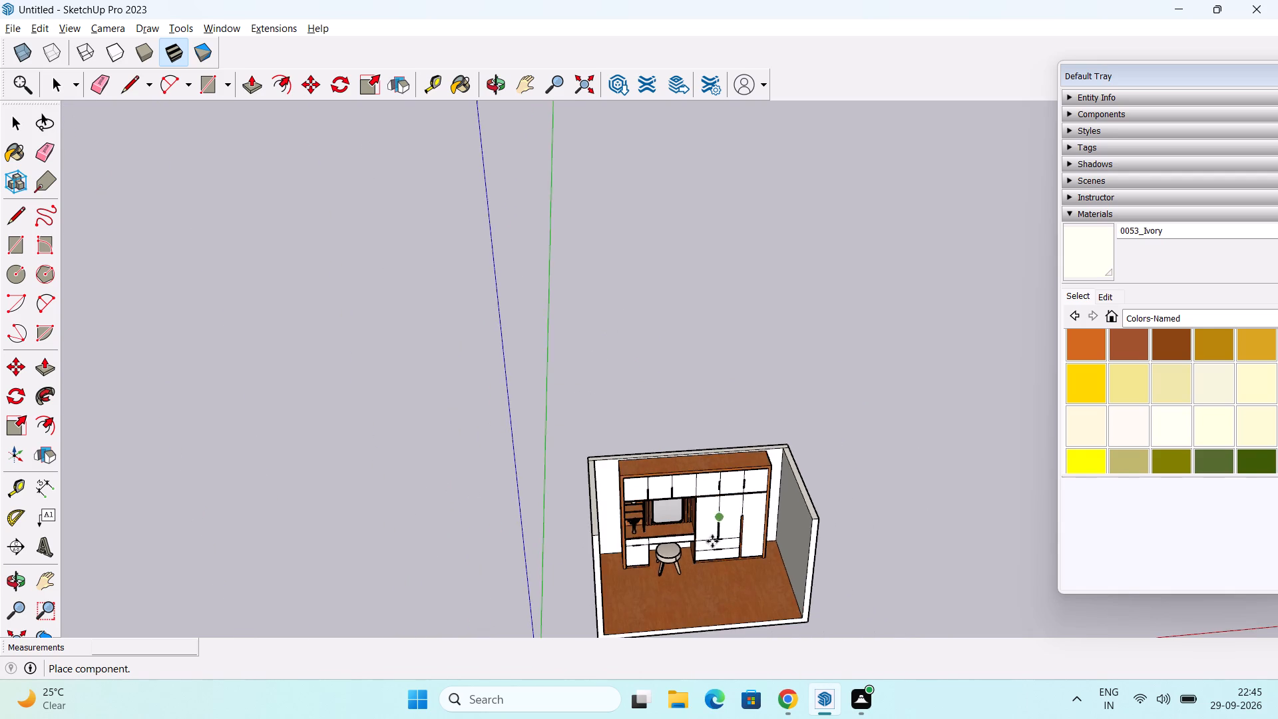
scroll(712, 541, down, 2)
middle_drag(714, 551, 726, 282)
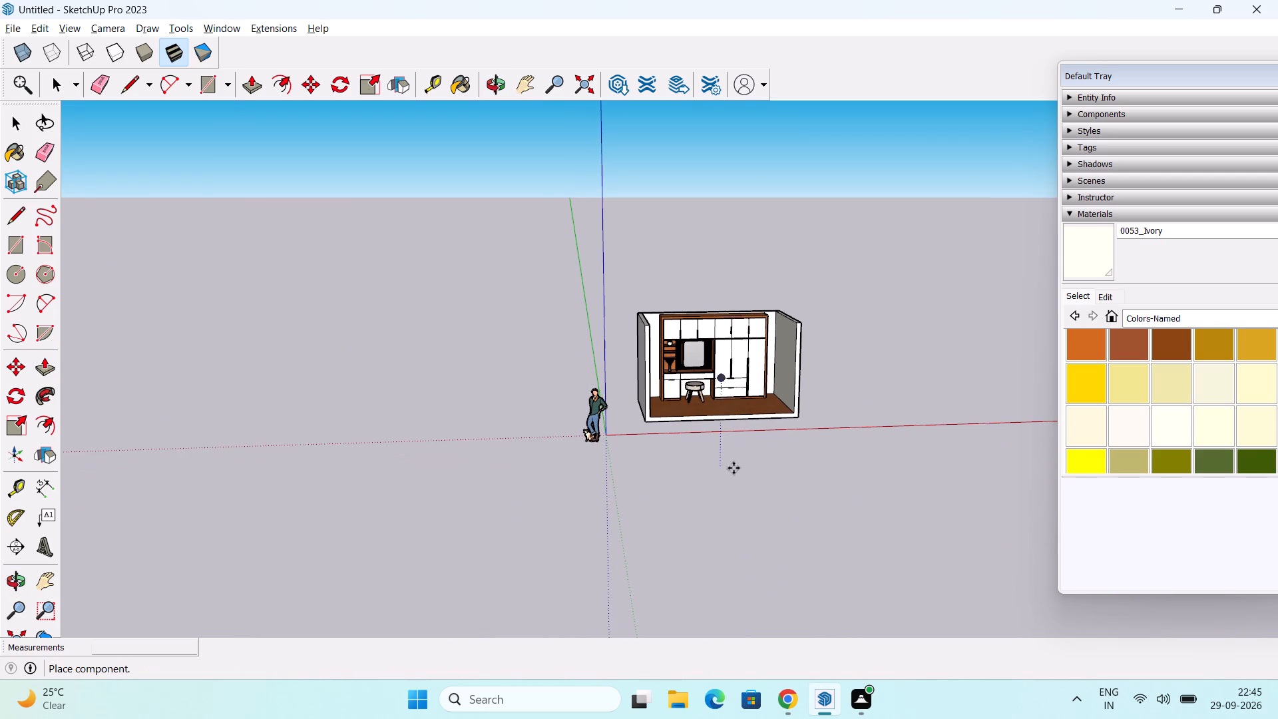
scroll(732, 393, up, 17)
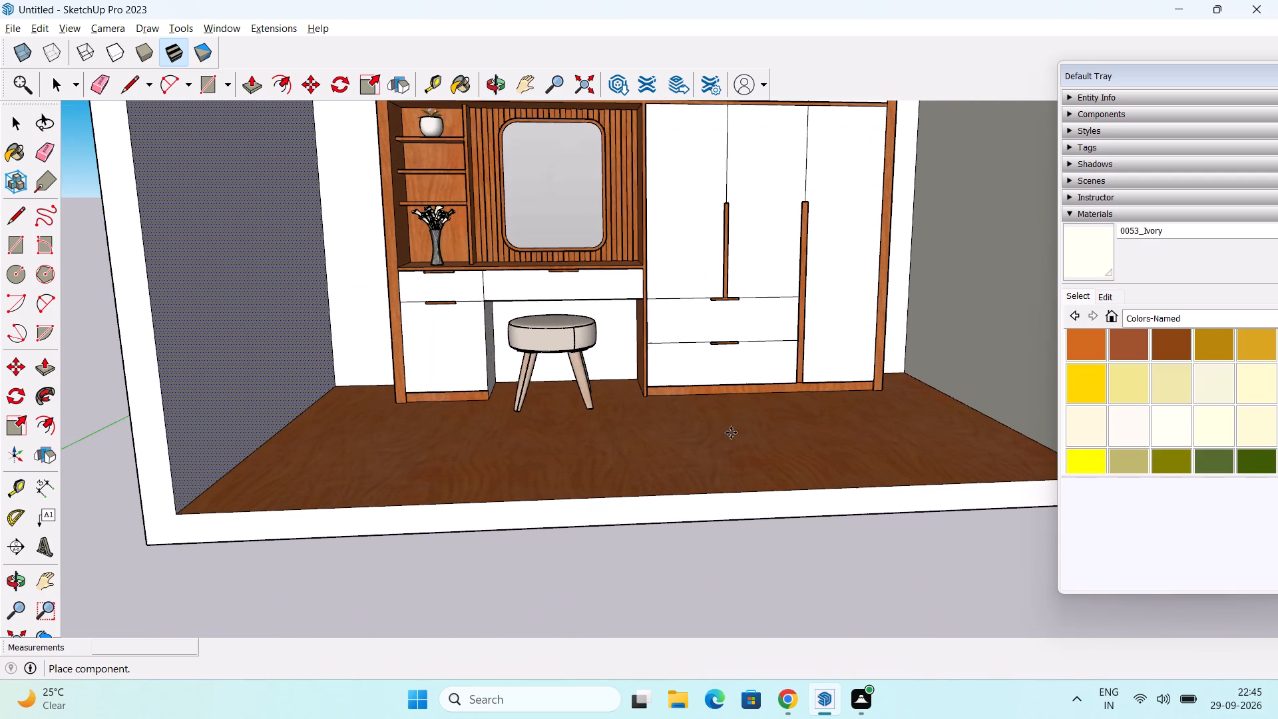
click(724, 455)
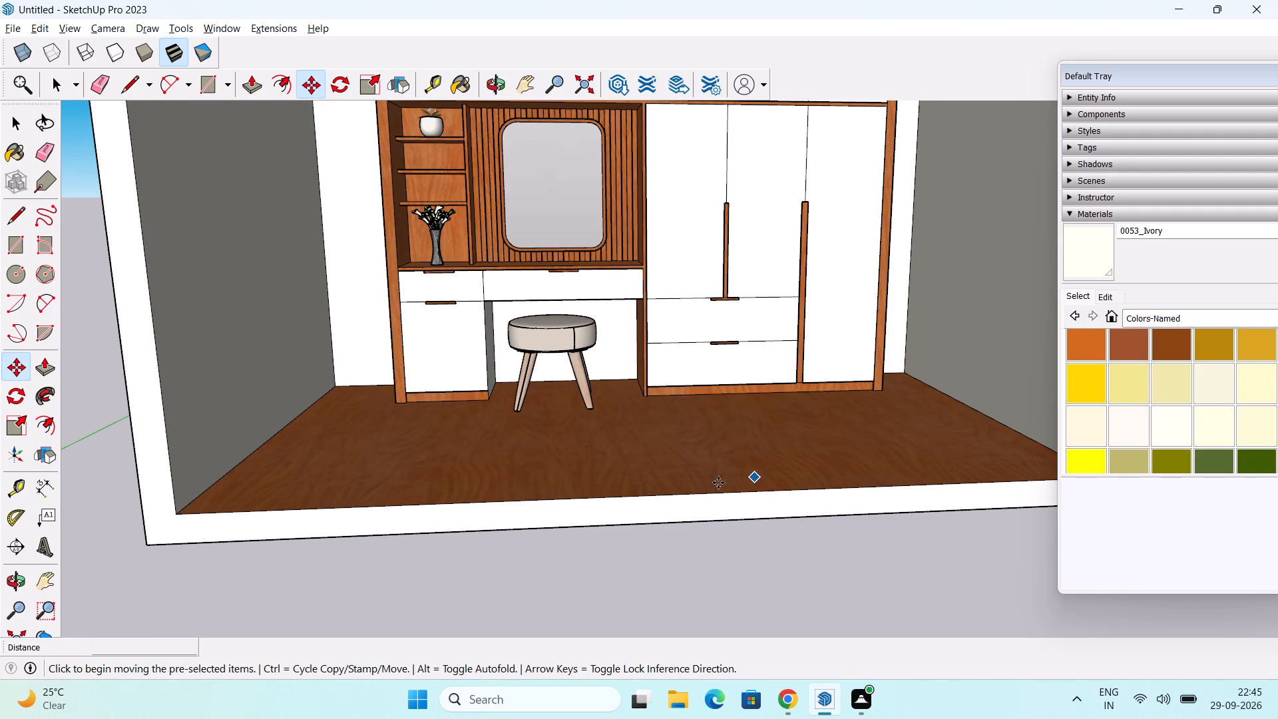
key(space)
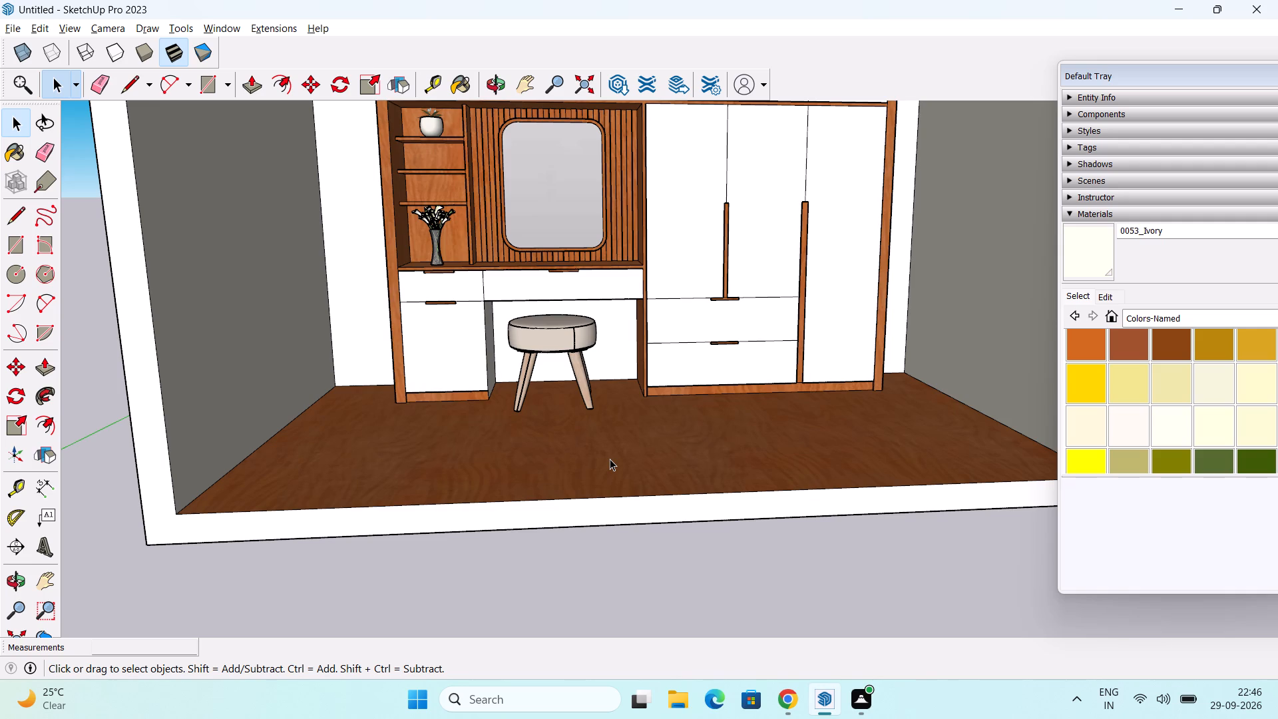
Scale the oversized perfume set down to about 0.32 along blue, 0.50 along red and 0.12 along green.
scroll(706, 344, down, 2)
middle_drag(647, 373, 495, 385)
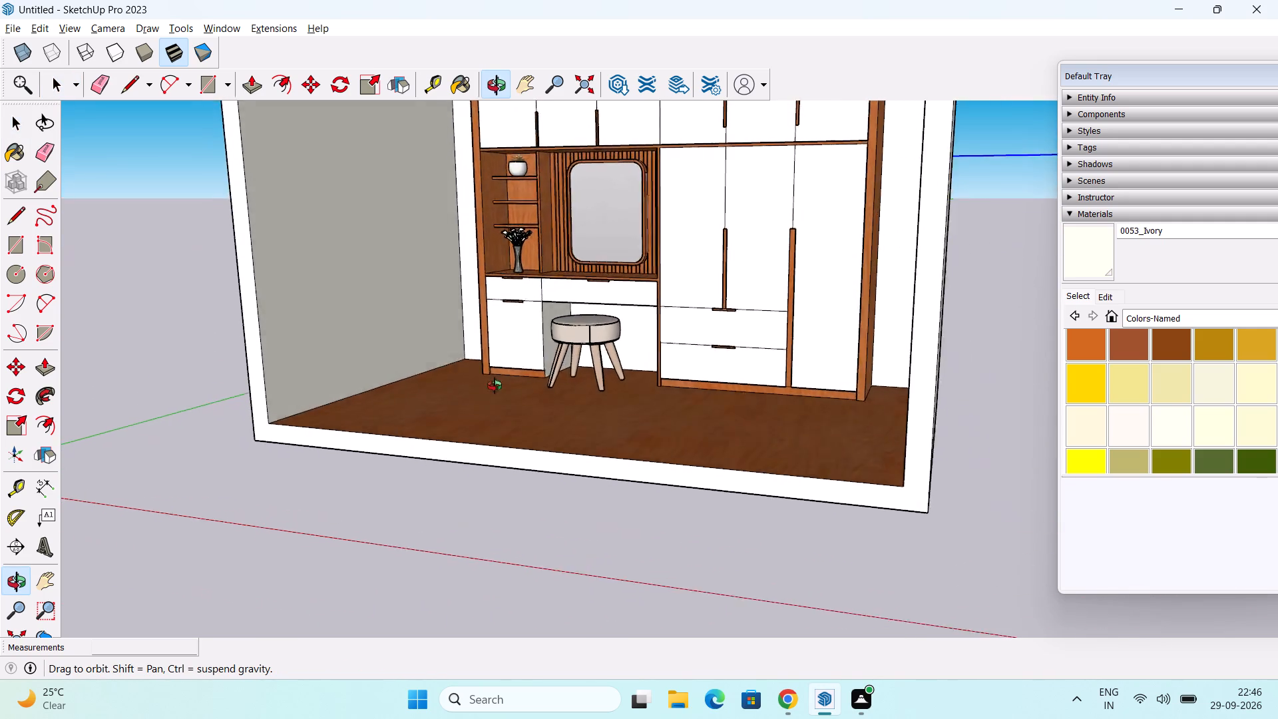
middle_drag(495, 385, 628, 460)
scroll(660, 427, down, 9)
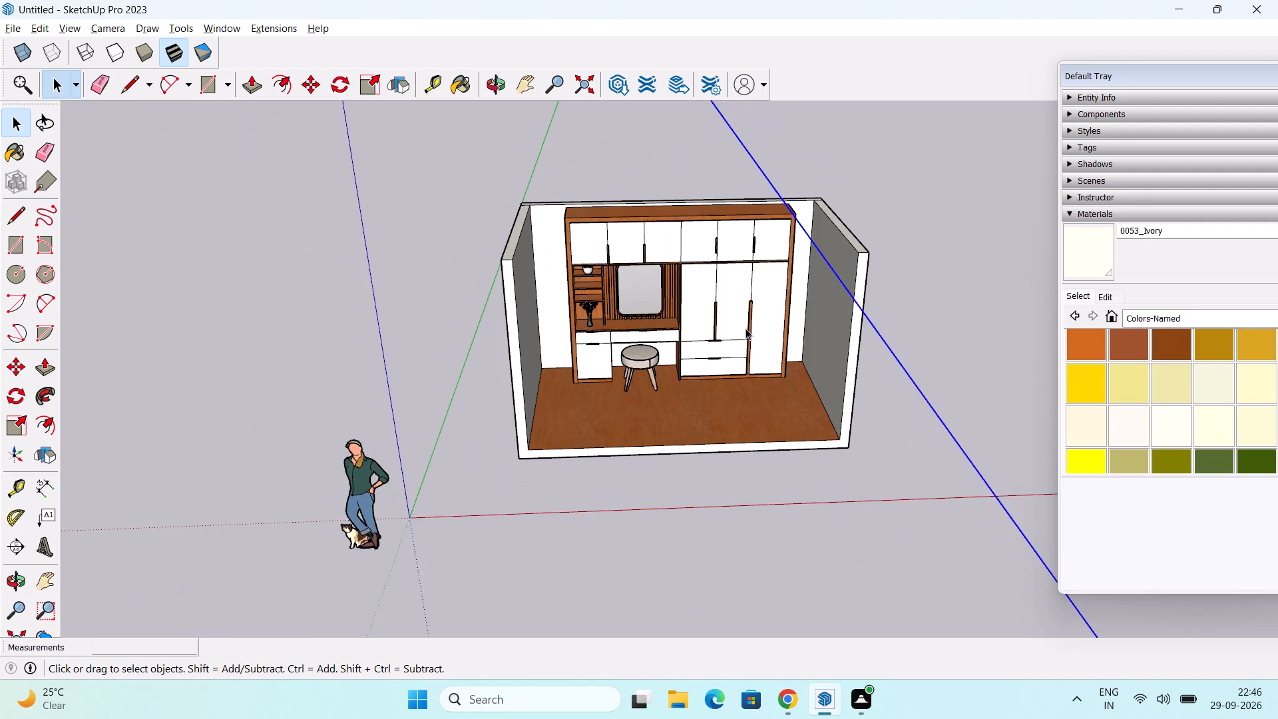
scroll(745, 328, down, 19)
scroll(850, 322, down, 17)
middle_drag(960, 340, 614, 387)
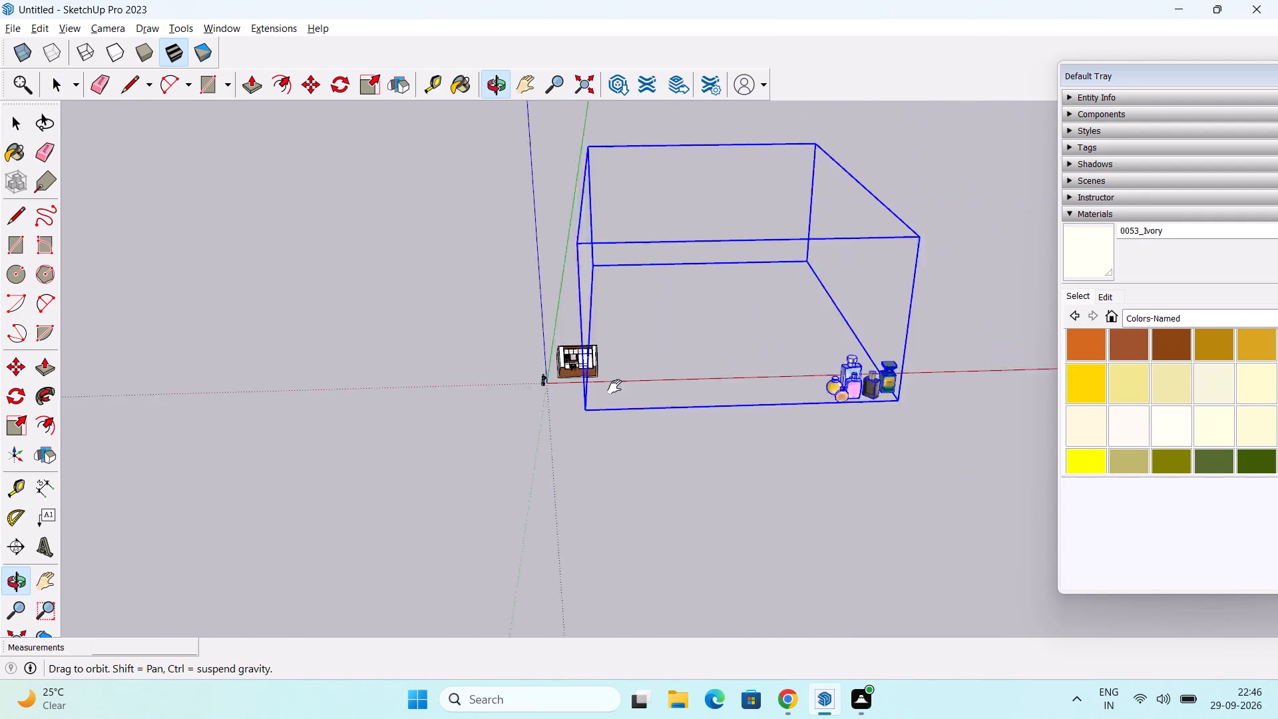
middle_drag(614, 387, 553, 392)
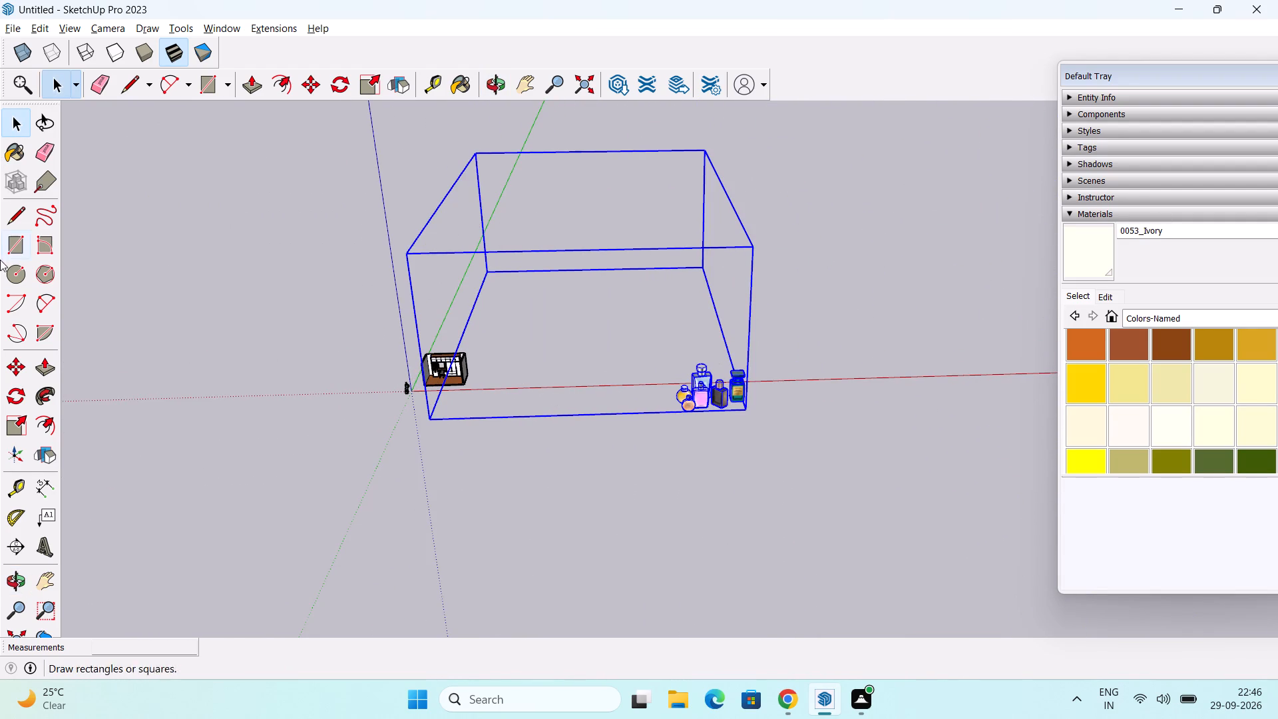
drag(6, 427, 22, 417)
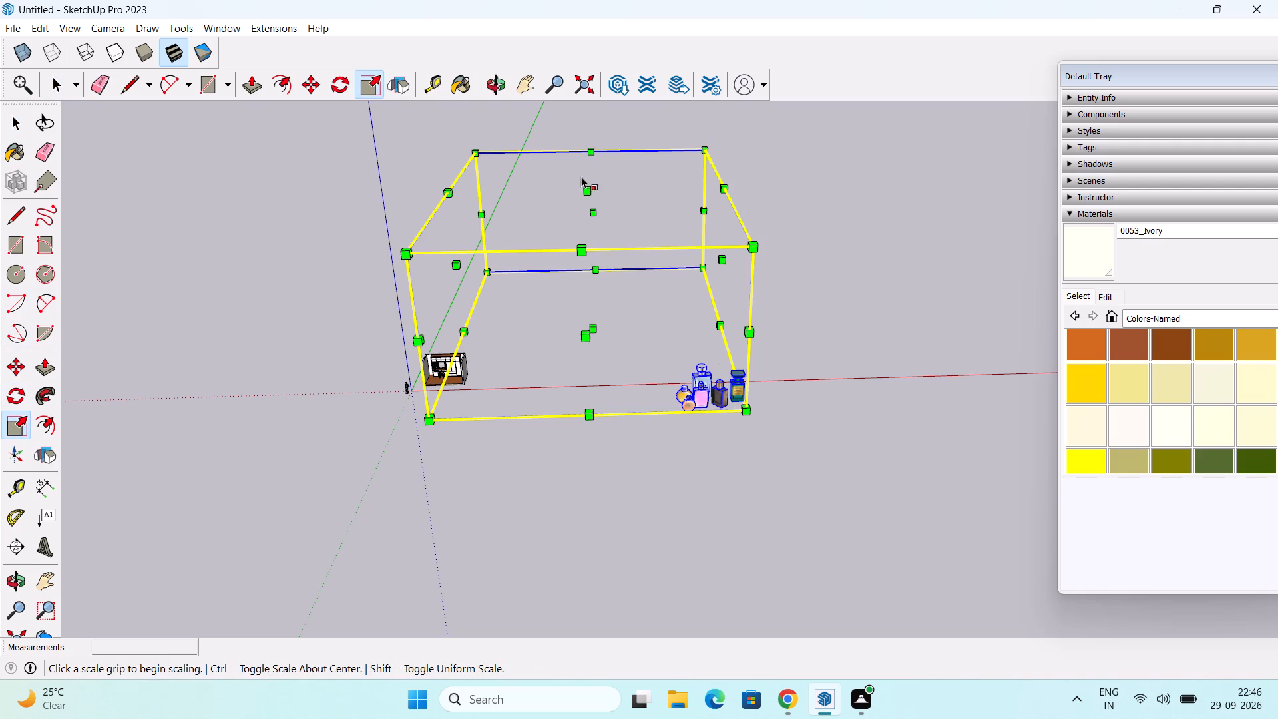
drag(584, 185, 584, 286)
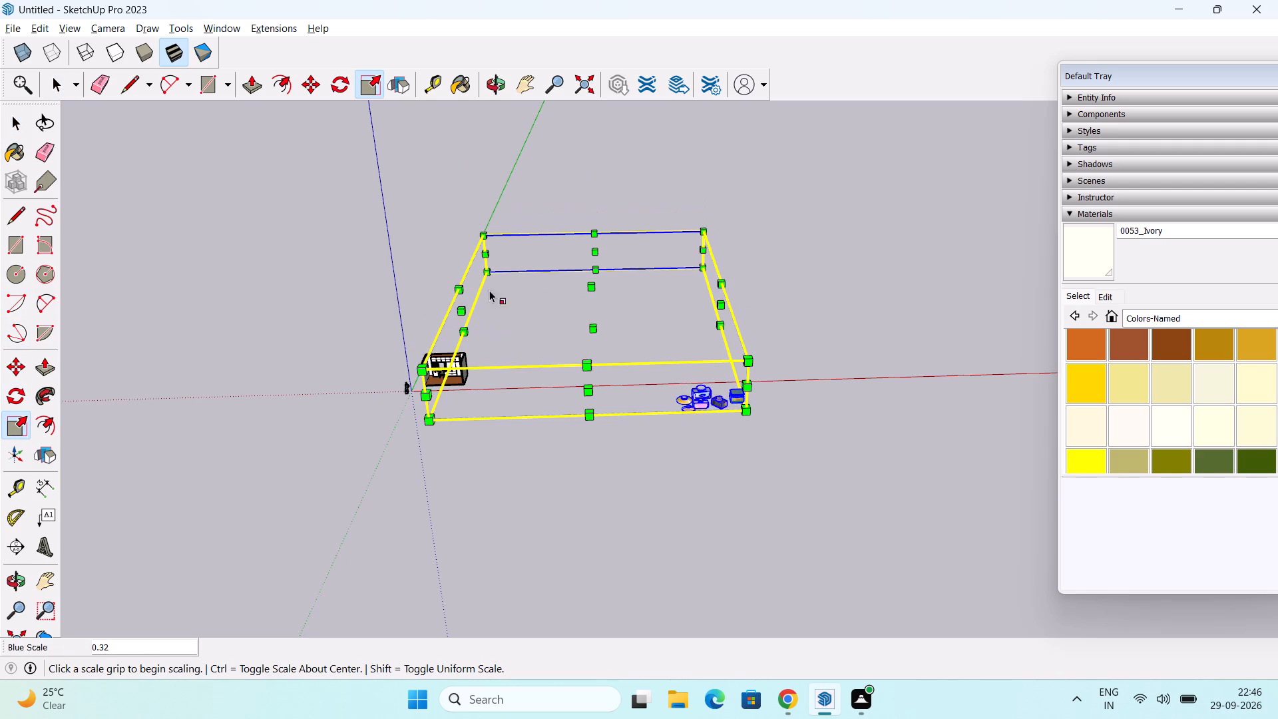
drag(460, 312, 596, 319)
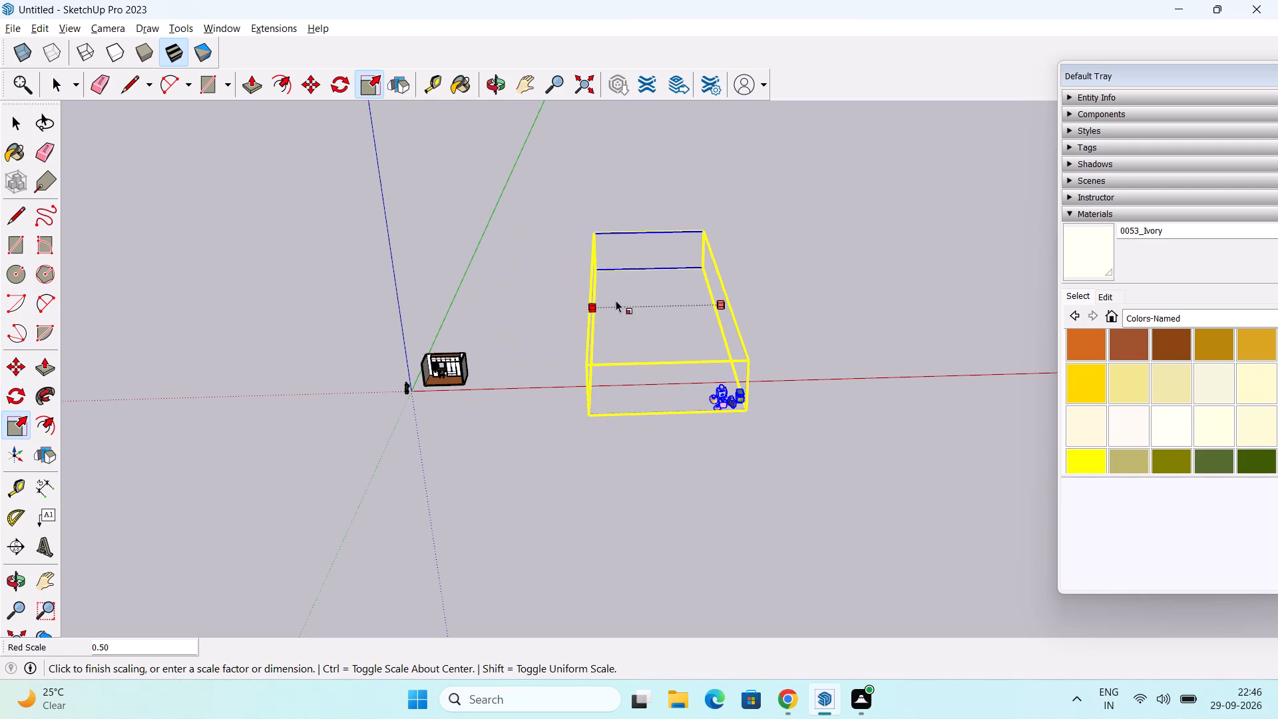
drag(648, 254, 670, 357)
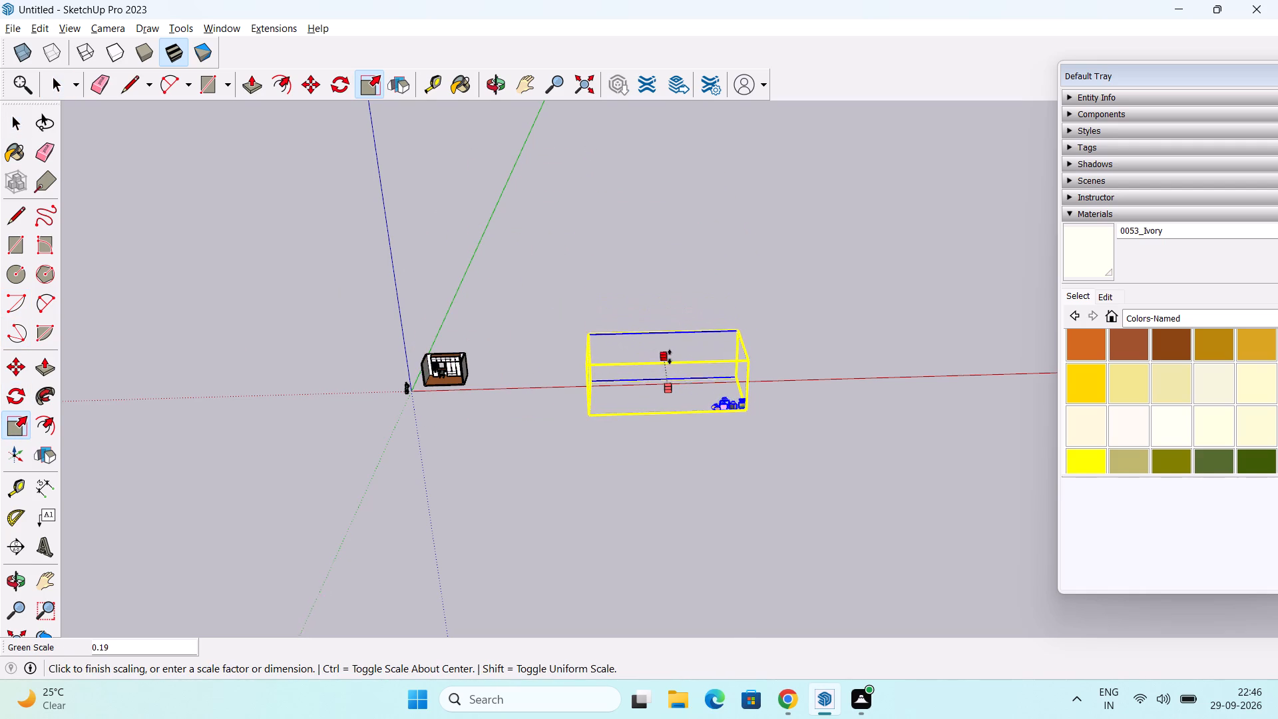
drag(670, 357, 670, 365)
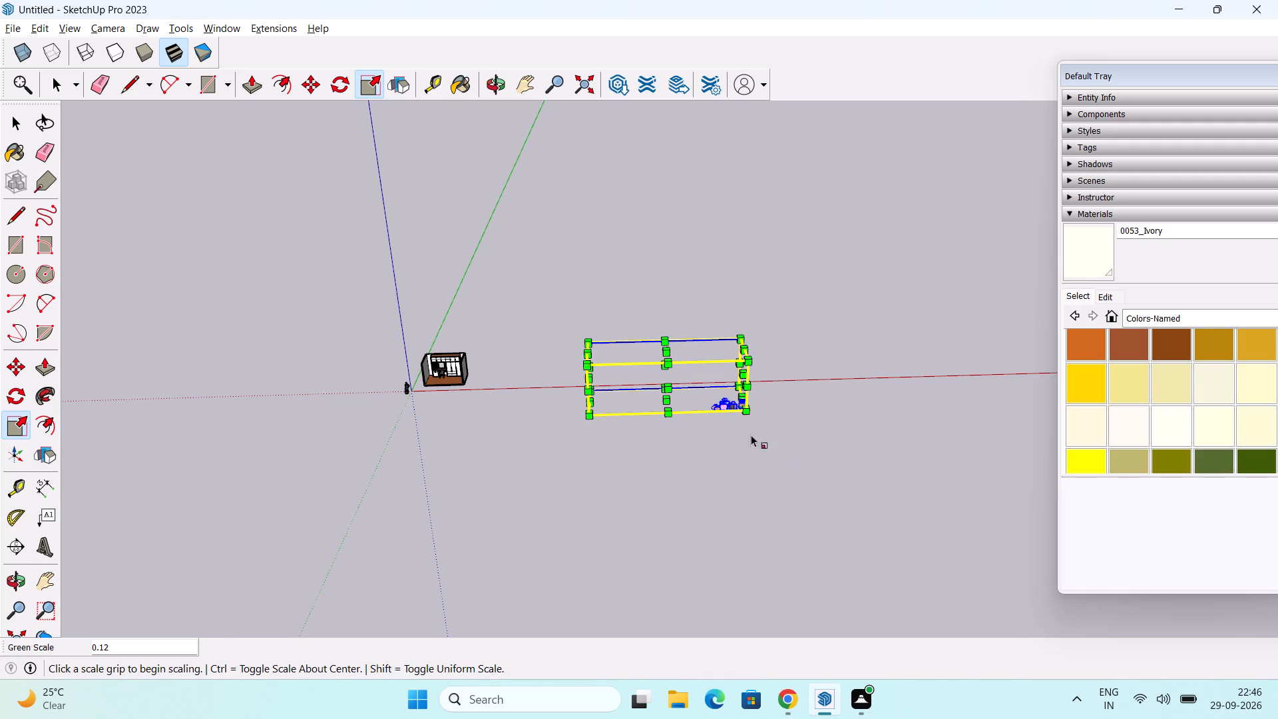
Scale the perfume set again to about 0.19 along the red axis and shrink its height along the blue axis.
scroll(700, 409, up, 11)
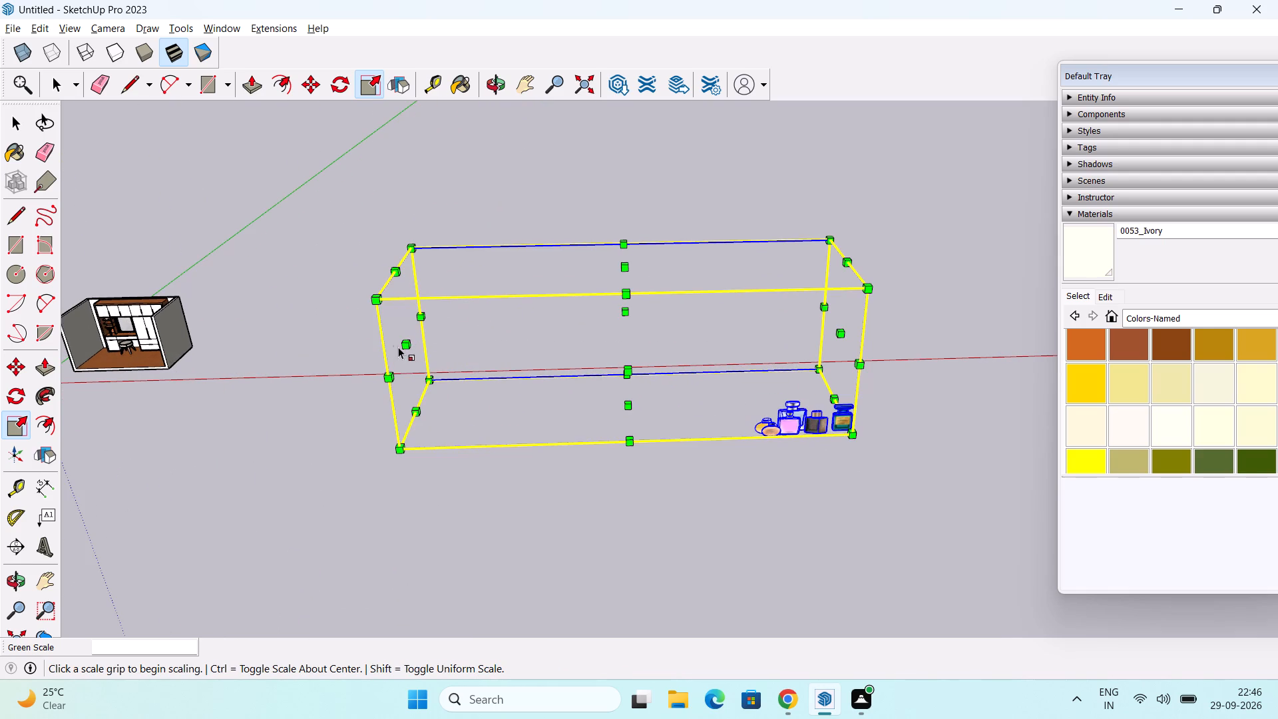
drag(402, 344, 698, 382)
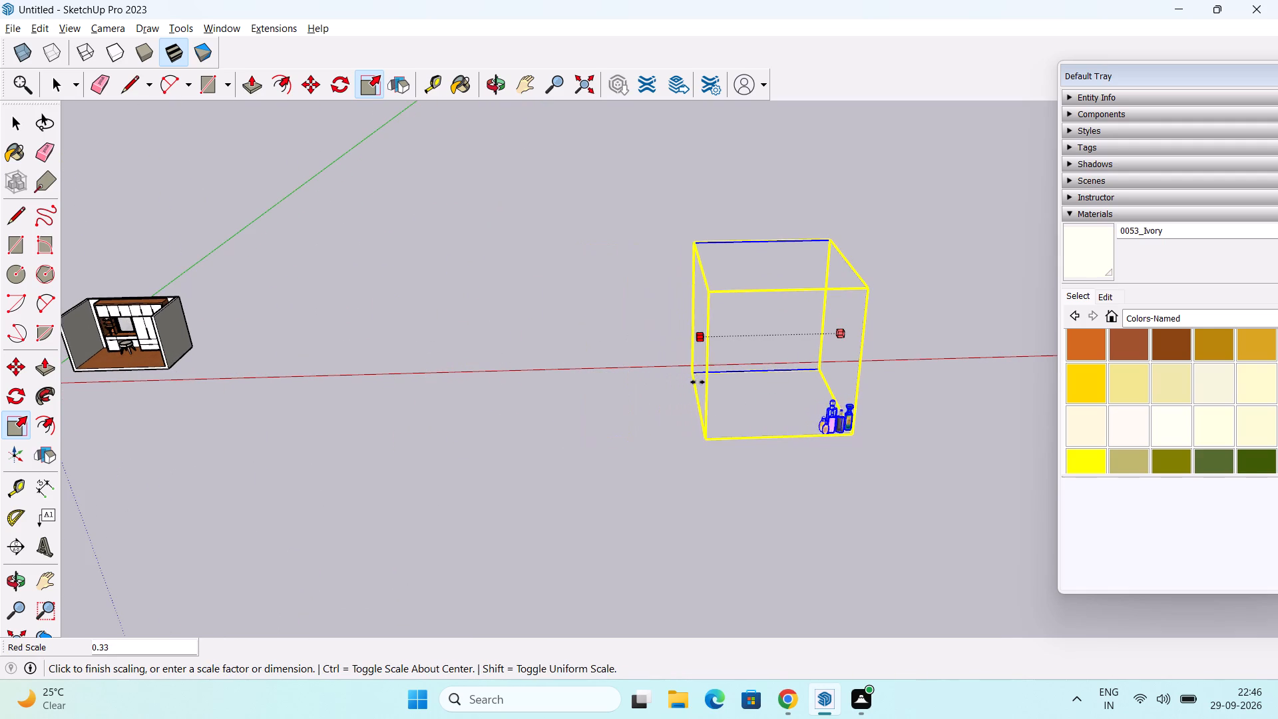
drag(698, 382, 758, 383)
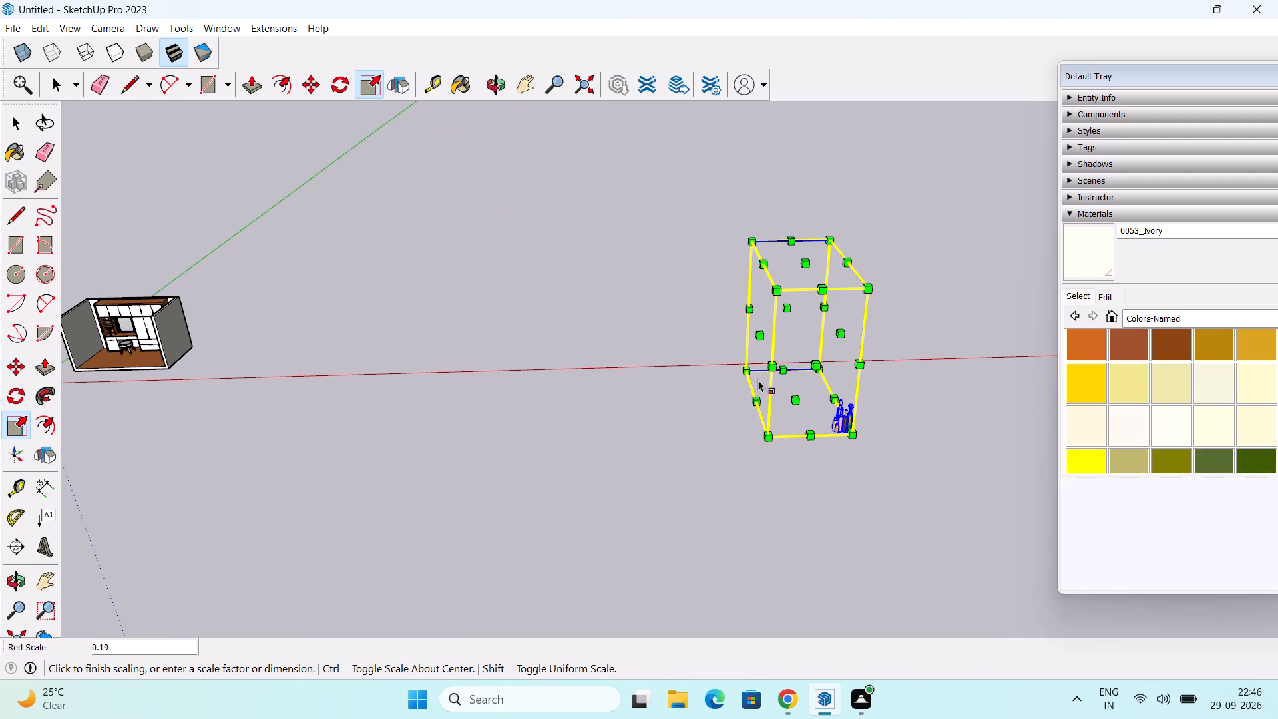
drag(807, 262, 813, 332)
scroll(838, 399, up, 7)
key(space)
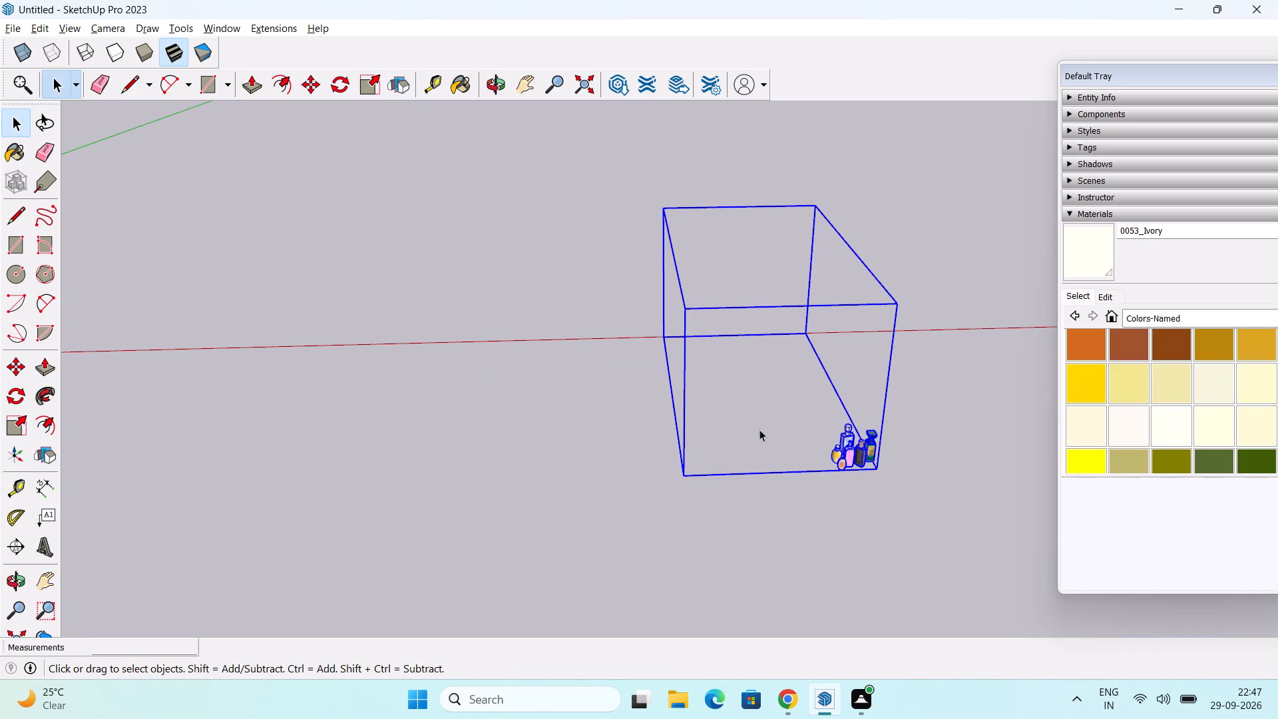
Move the perfume set by its bottom front corner about 133' 10 11/16" onto the room floor in front of the stool.
key(m)
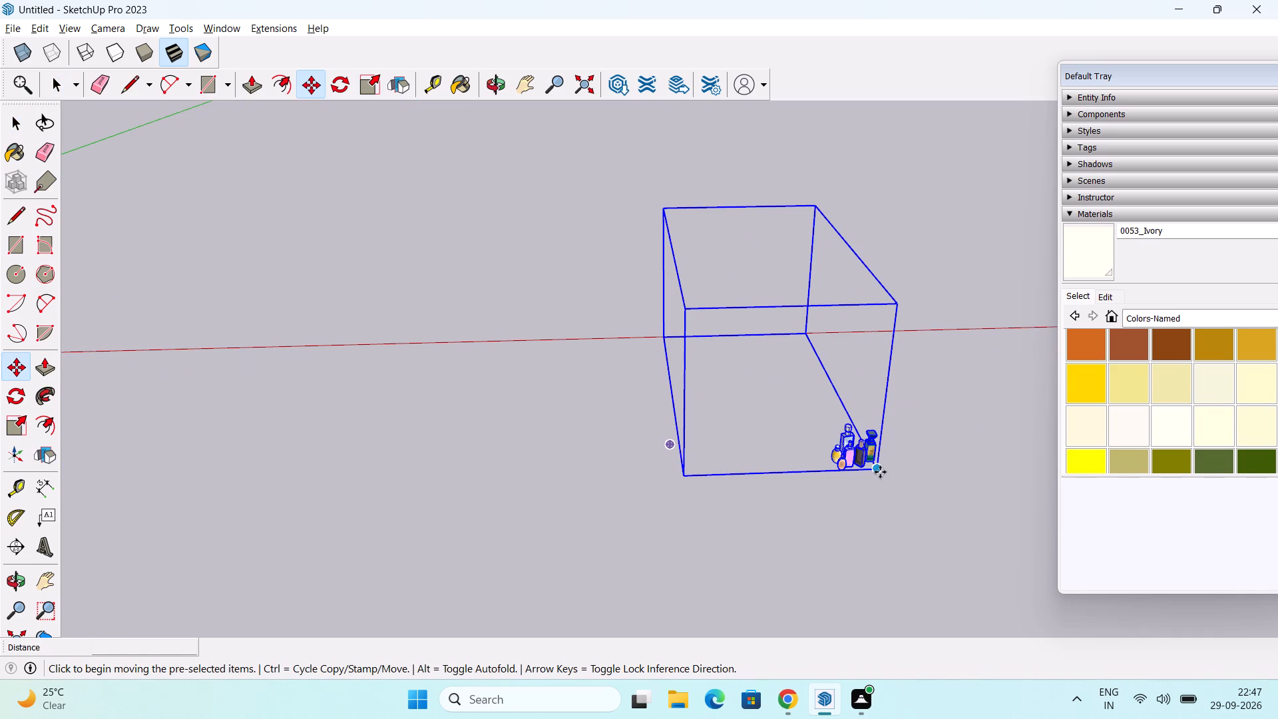
click(880, 472)
scroll(180, 387, down, 4)
shift+middle_drag(230, 414, 879, 487)
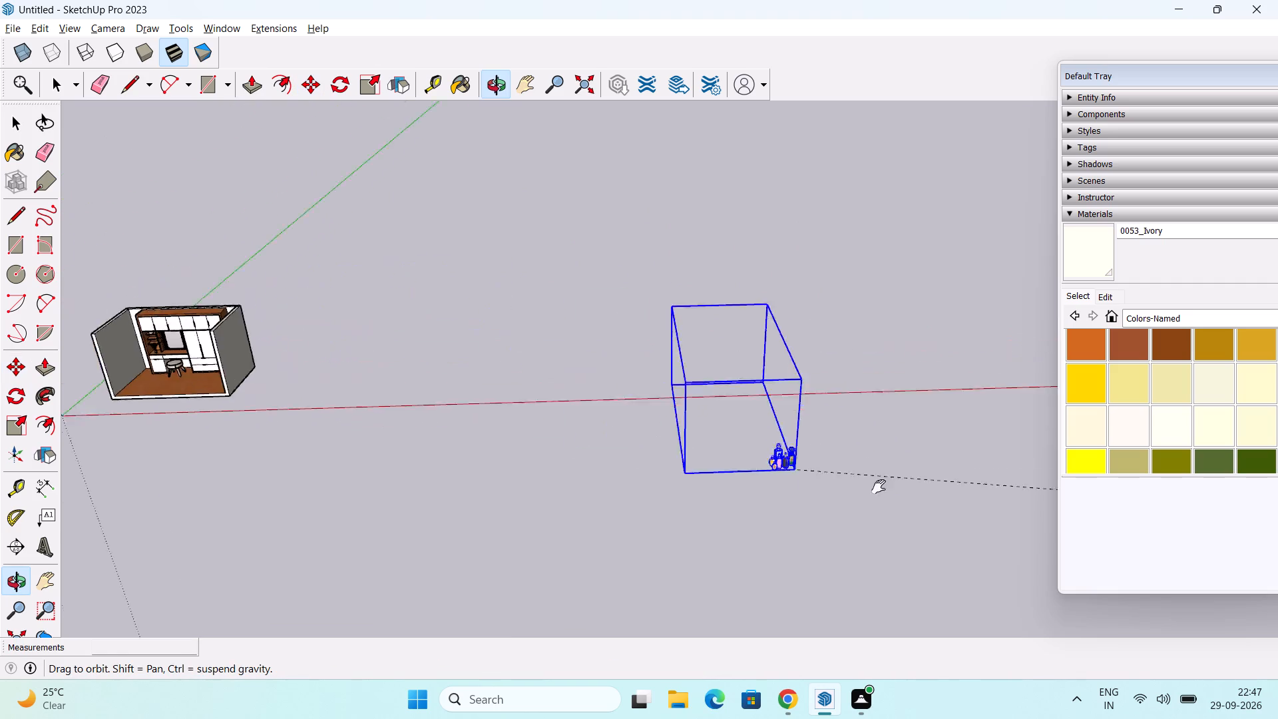
shift+middle_drag(879, 487, 1016, 495)
scroll(115, 373, up, 17)
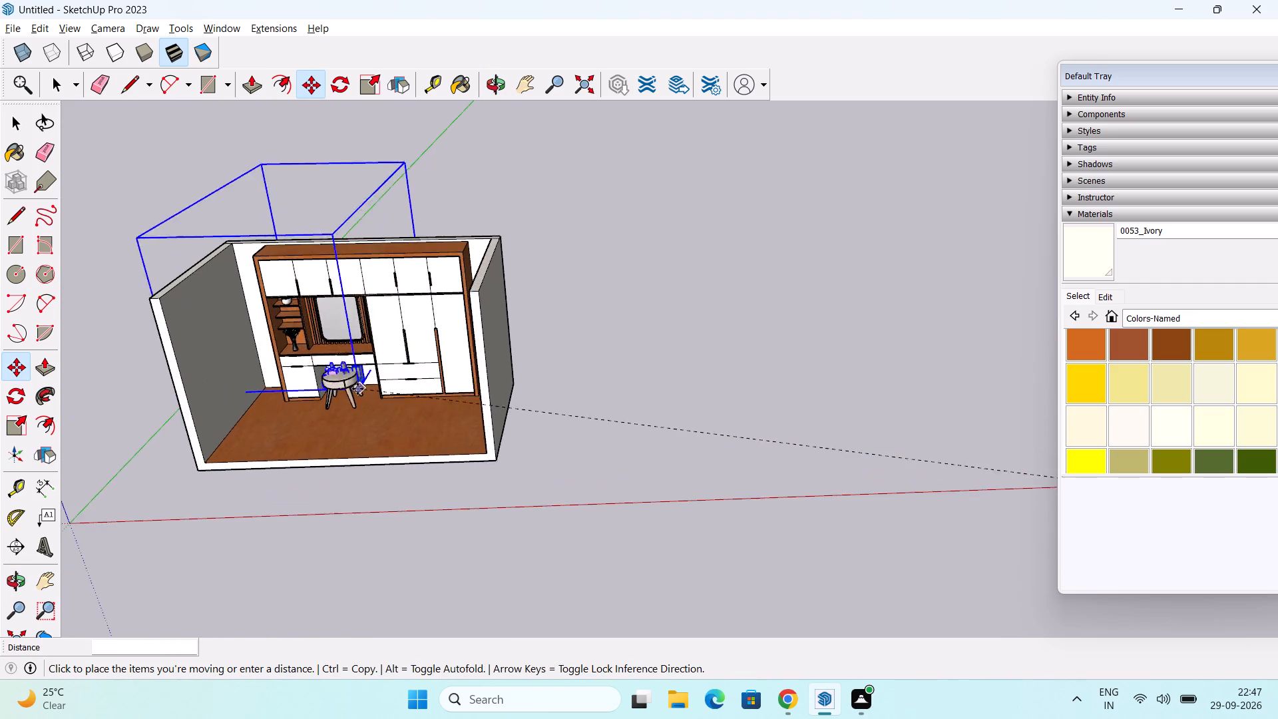
scroll(357, 389, up, 17)
middle_drag(334, 334, 423, 430)
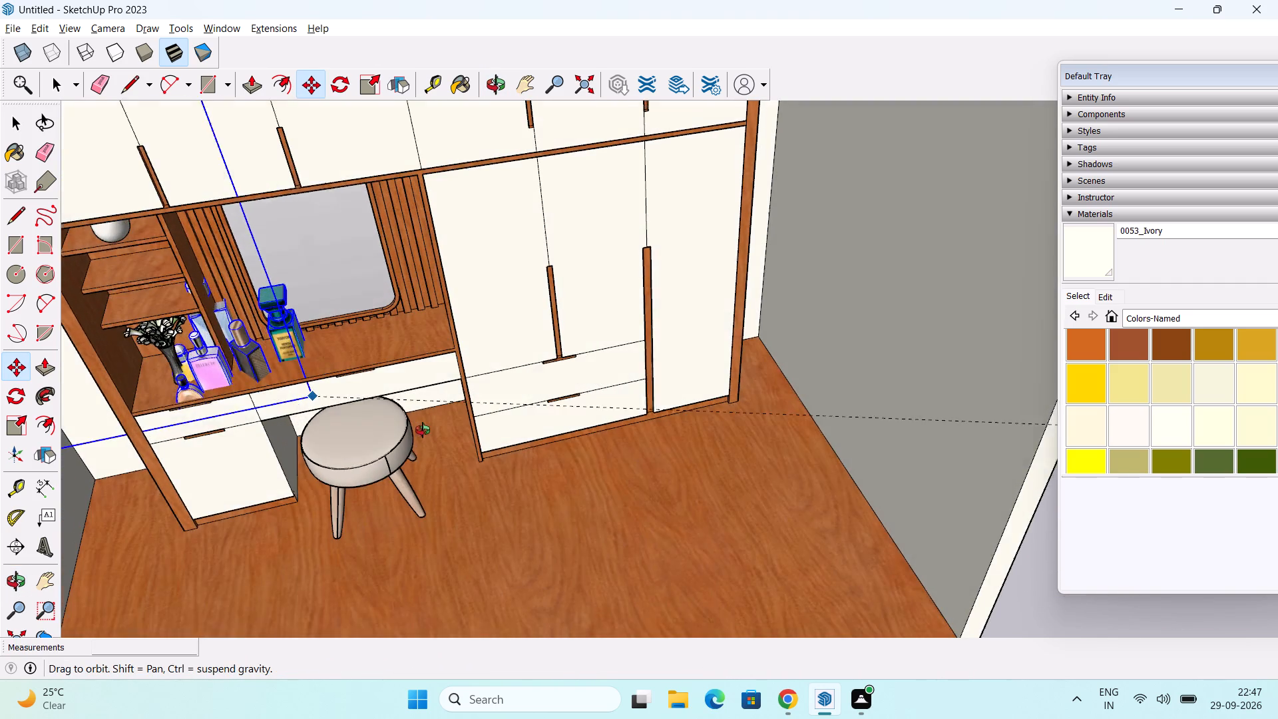
middle_drag(423, 430, 427, 437)
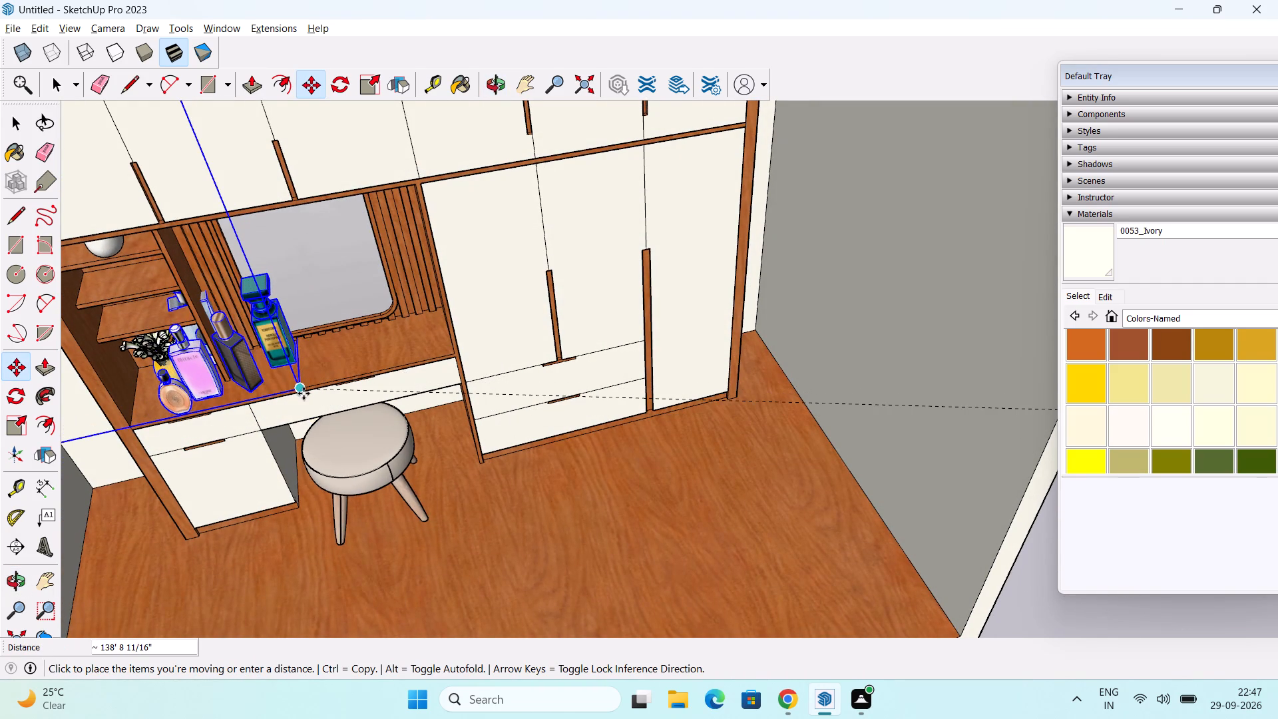
scroll(474, 489, down, 2)
middle_drag(487, 485, 529, 333)
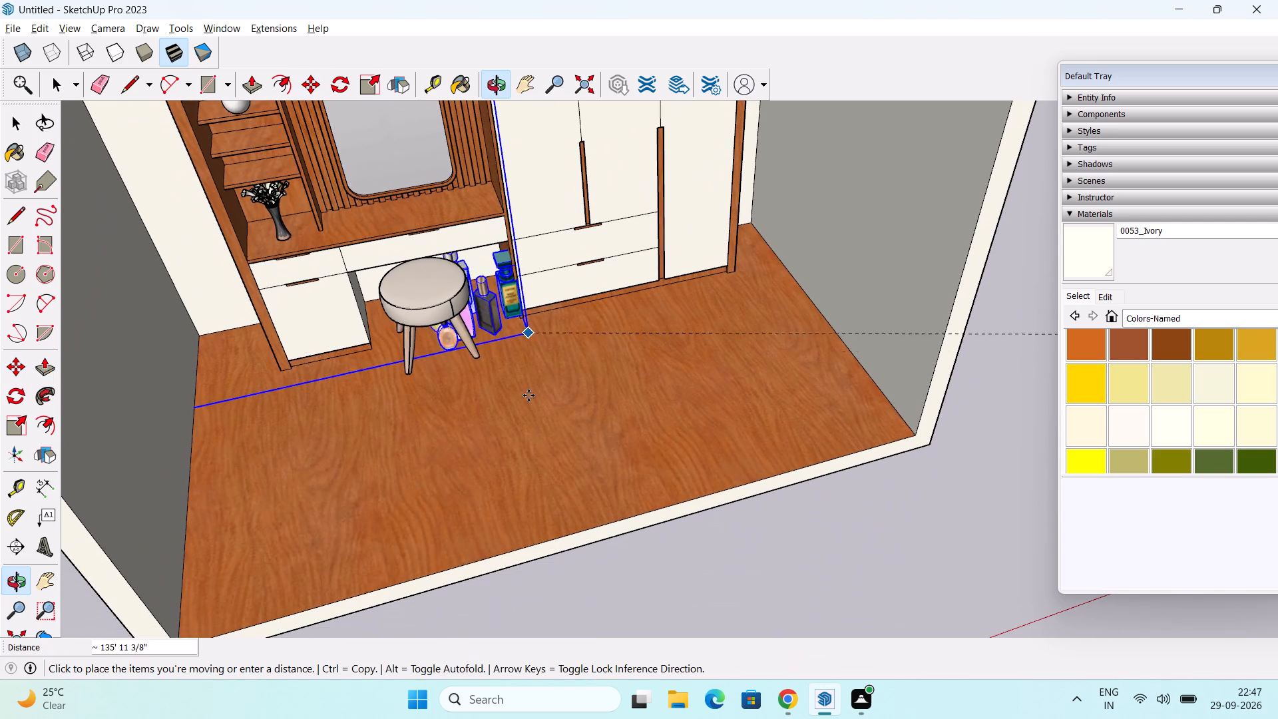
click(583, 442)
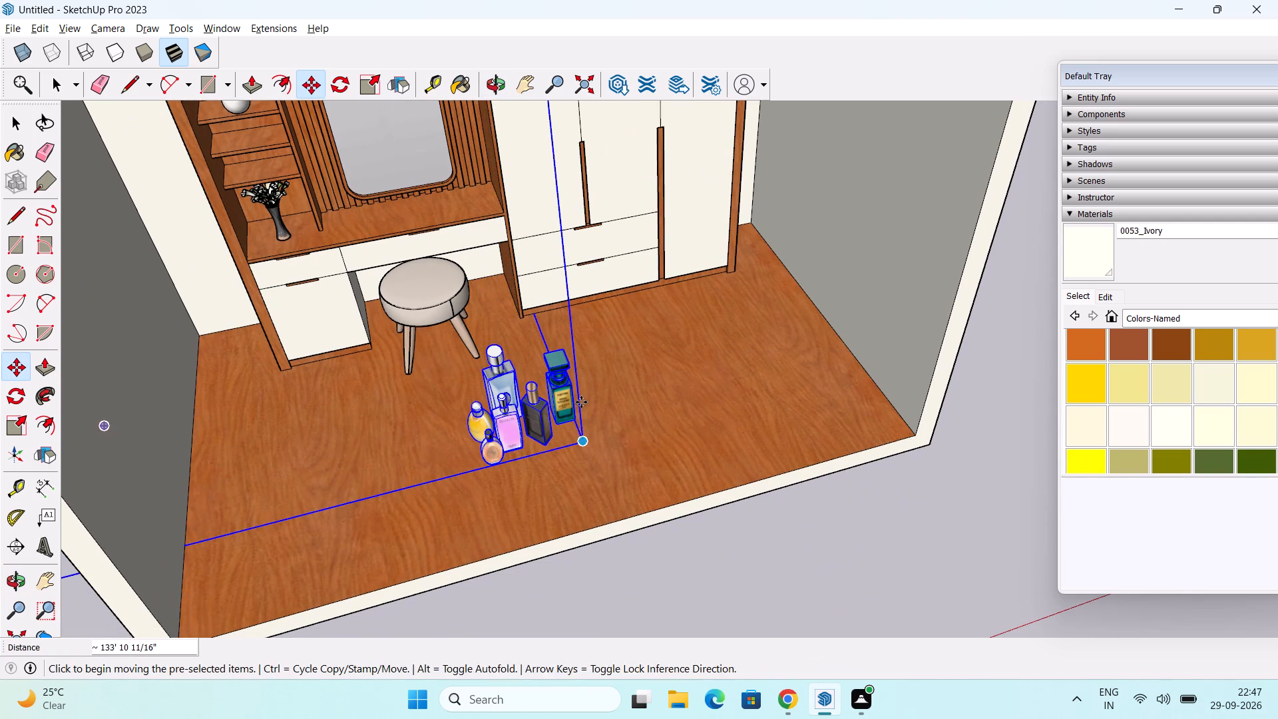
scroll(581, 402, down, 8)
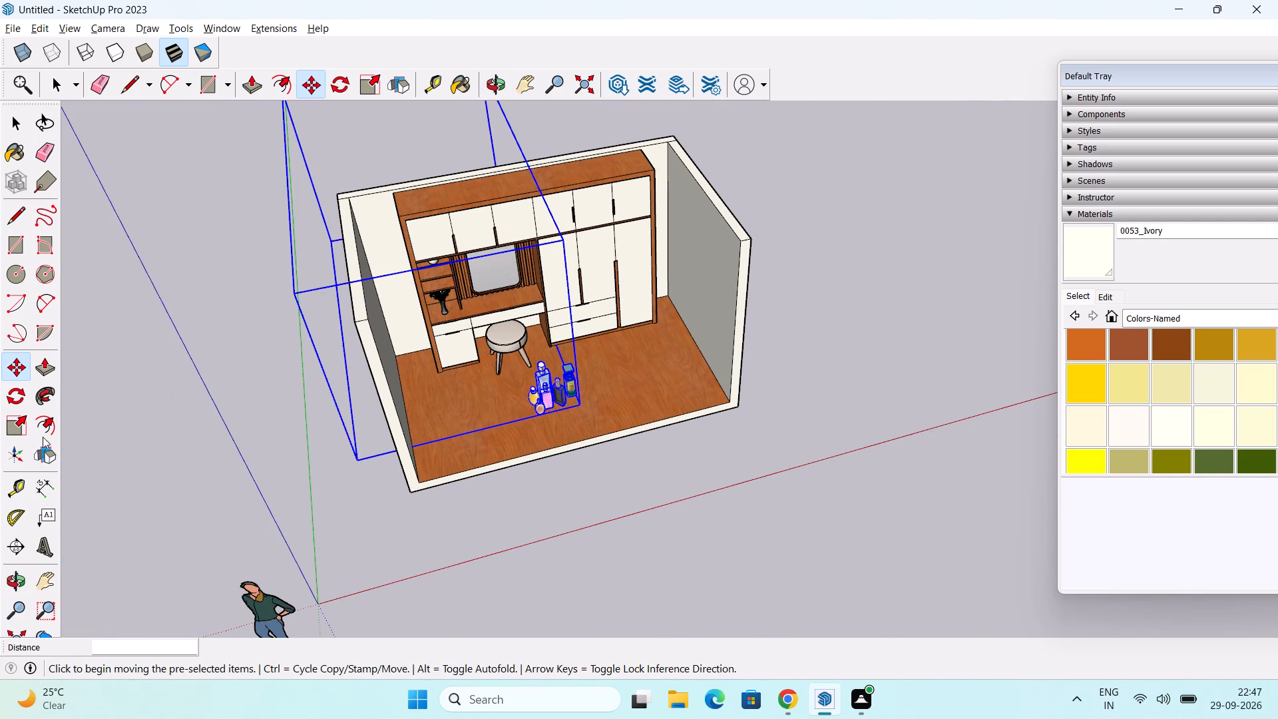
Scale the perfume set on the floor down to about 0.13 along the blue axis and 0.38 along the red axis.
click(12, 433)
scroll(415, 210, down, 2)
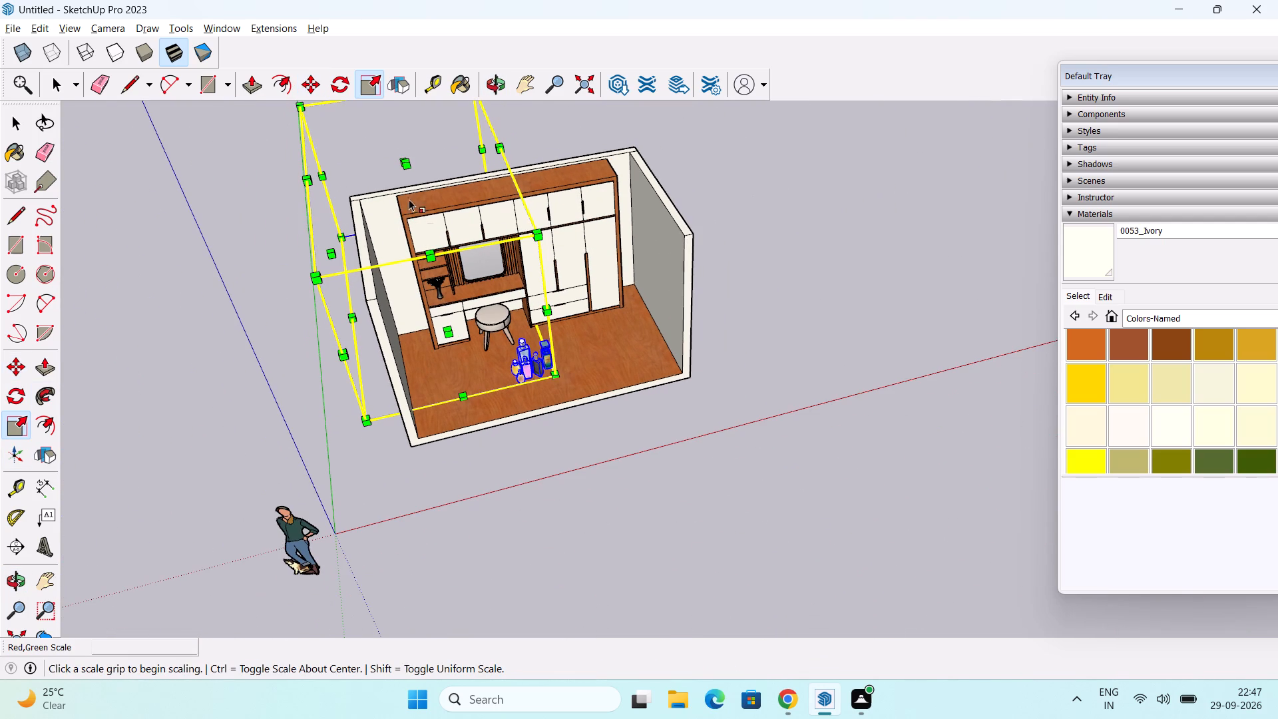
drag(404, 164, 423, 190)
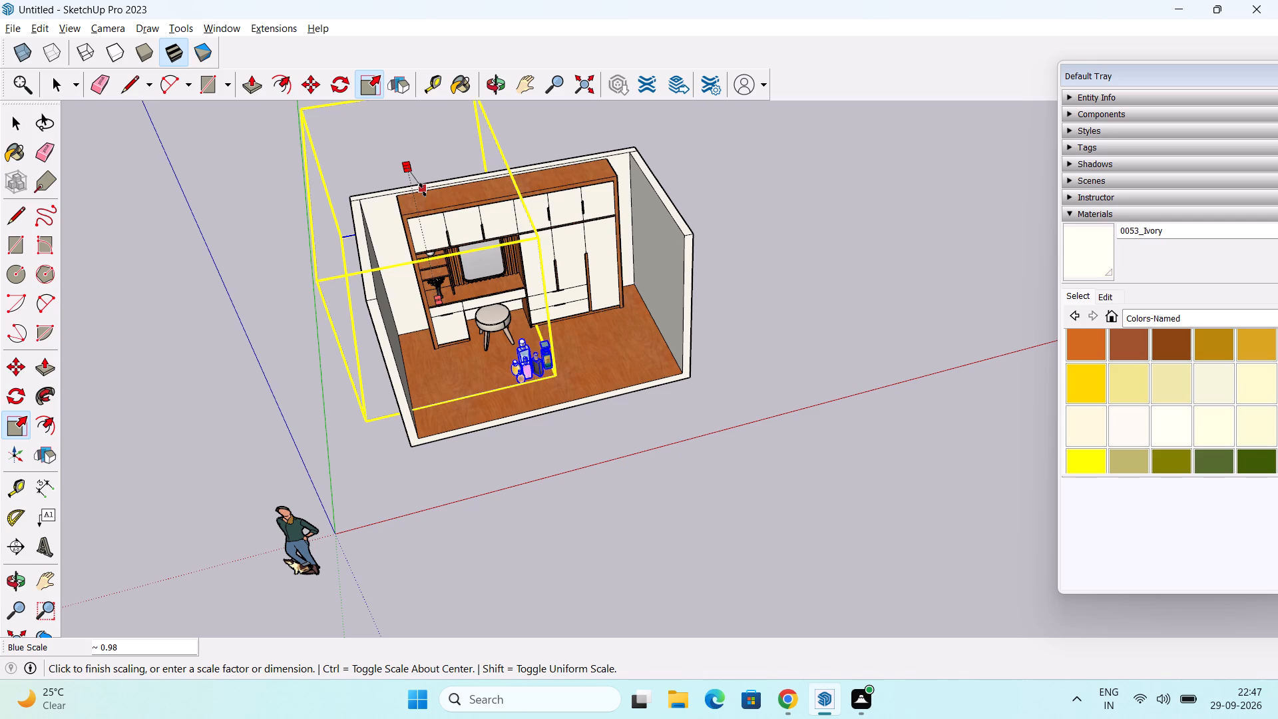
drag(423, 190, 446, 290)
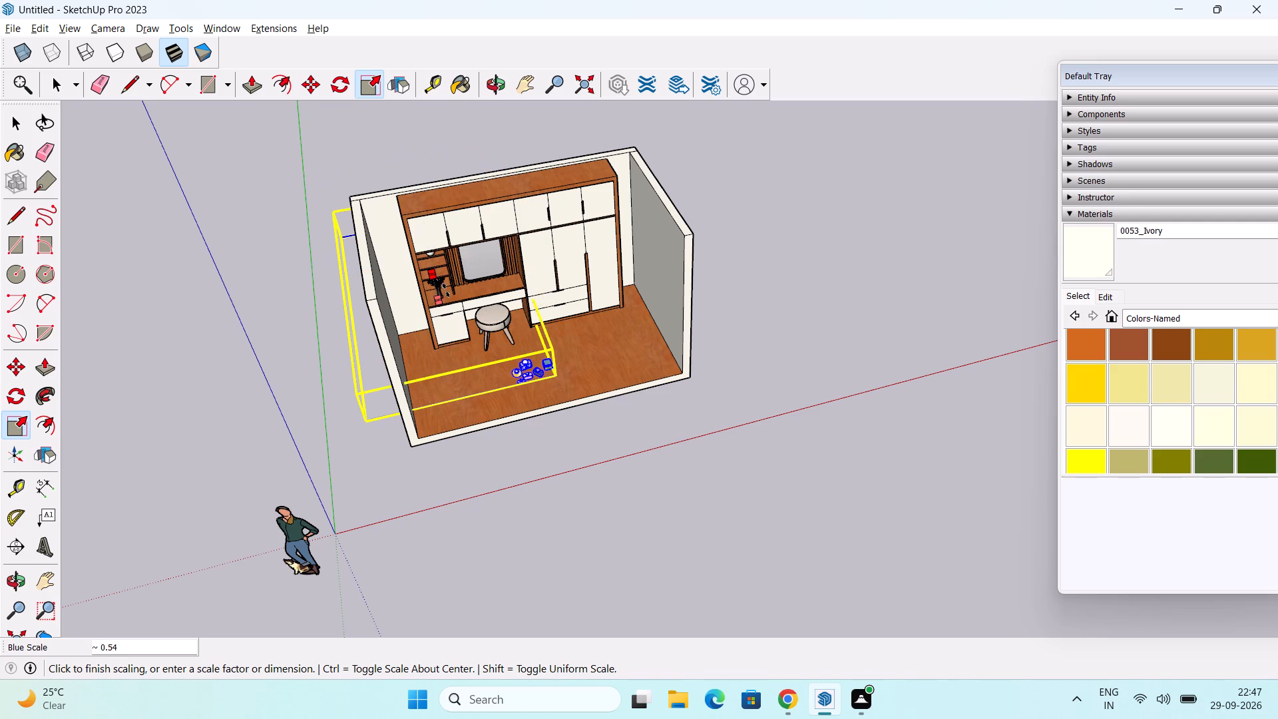
drag(446, 290, 446, 282)
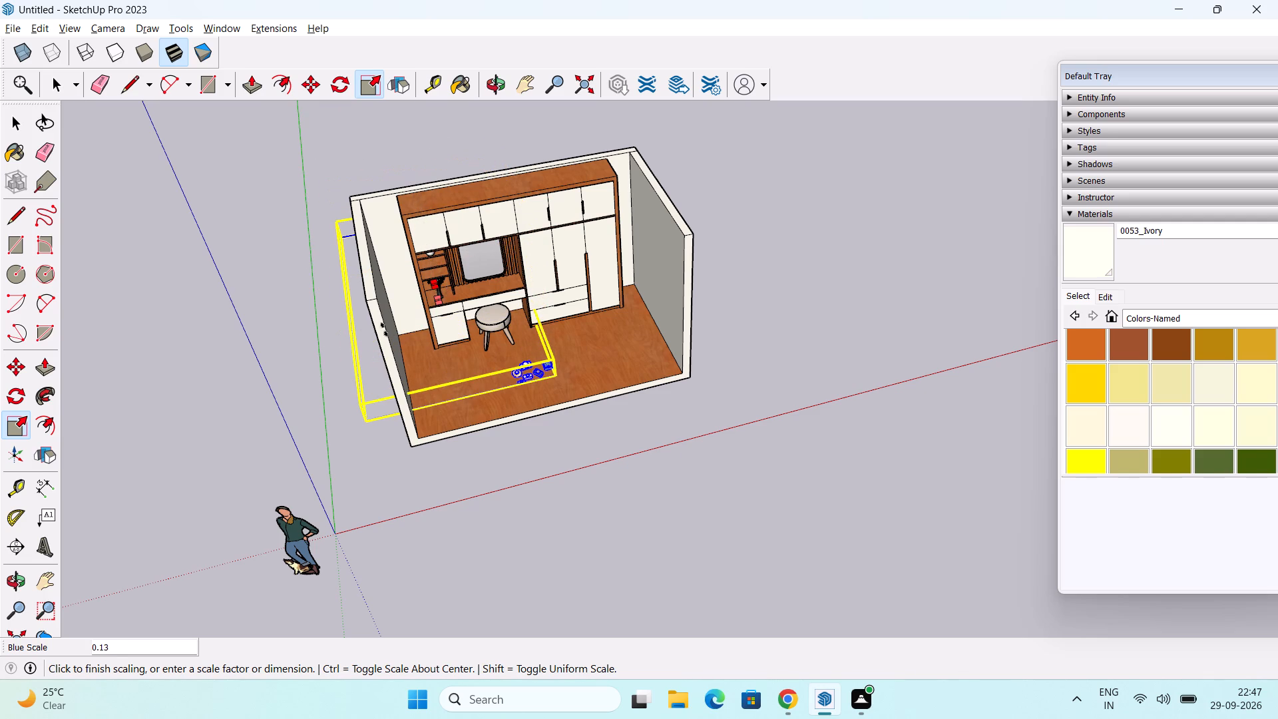
drag(355, 308, 367, 308)
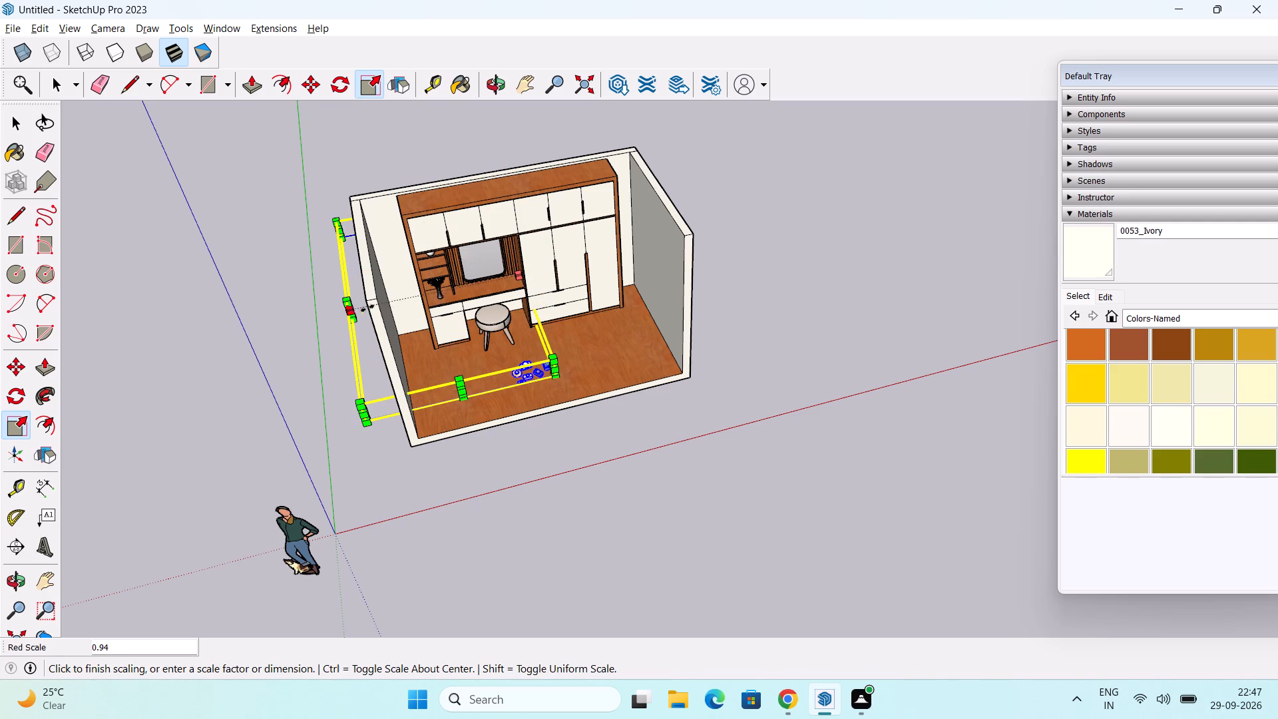
drag(367, 308, 457, 298)
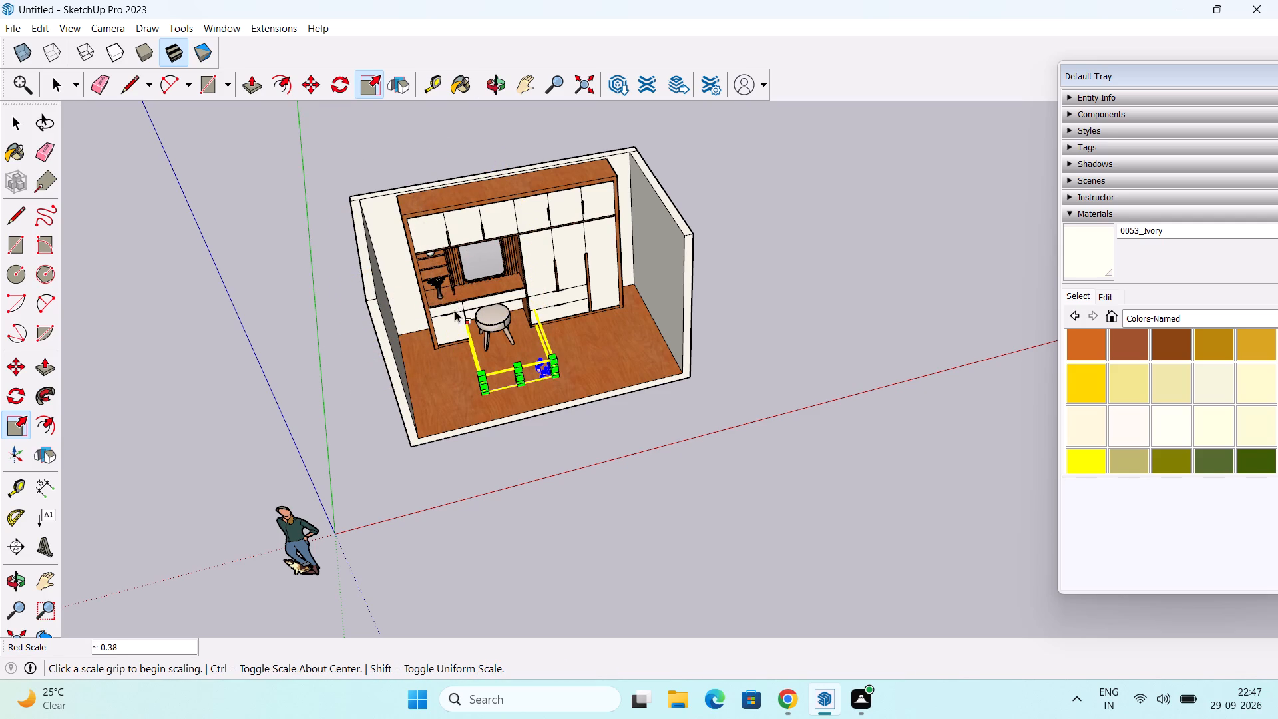
Shrink the perfume set's depth along the green axis, keeping its front side on the floor in front of the stool.
middle_drag(467, 338, 796, 419)
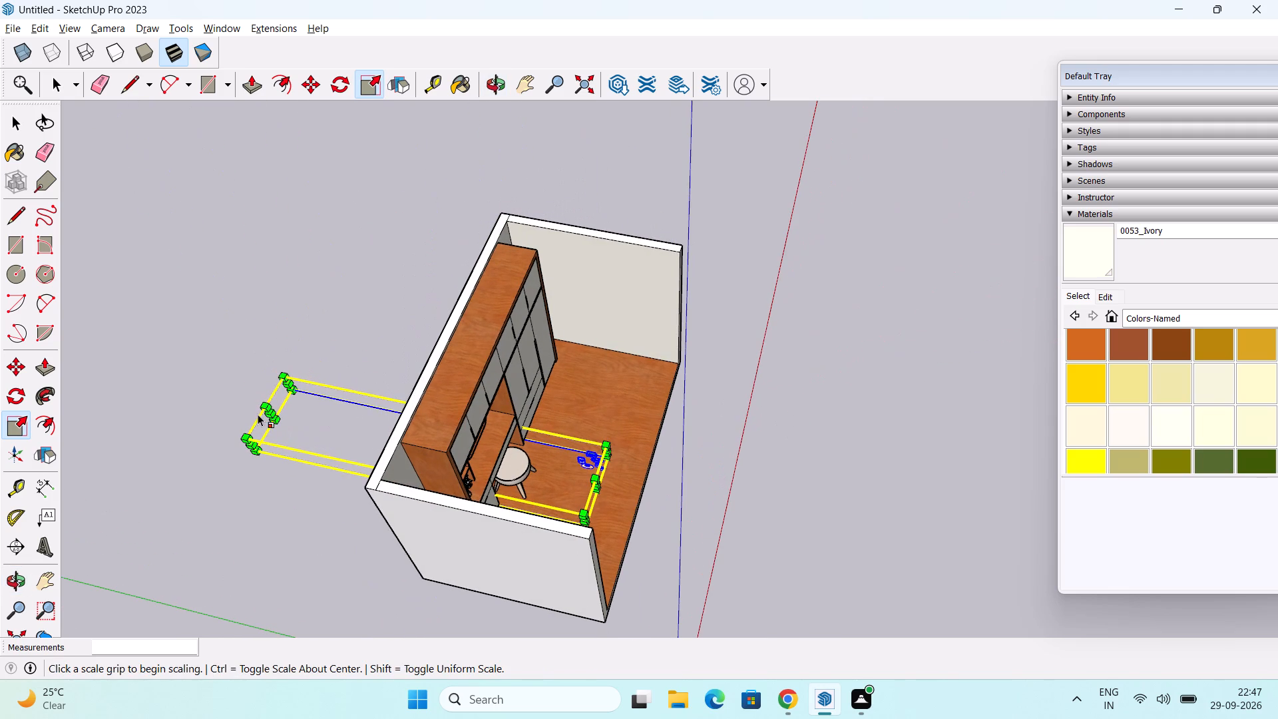
drag(274, 416, 628, 488)
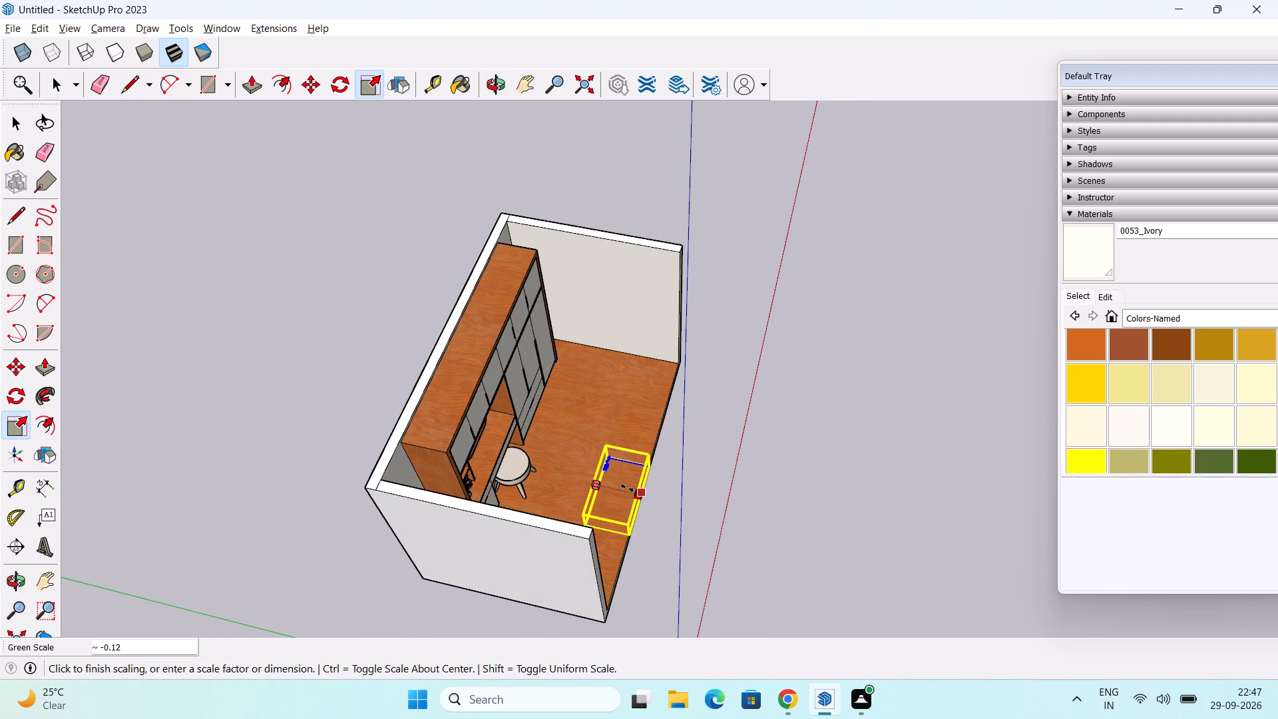
drag(628, 488, 553, 465)
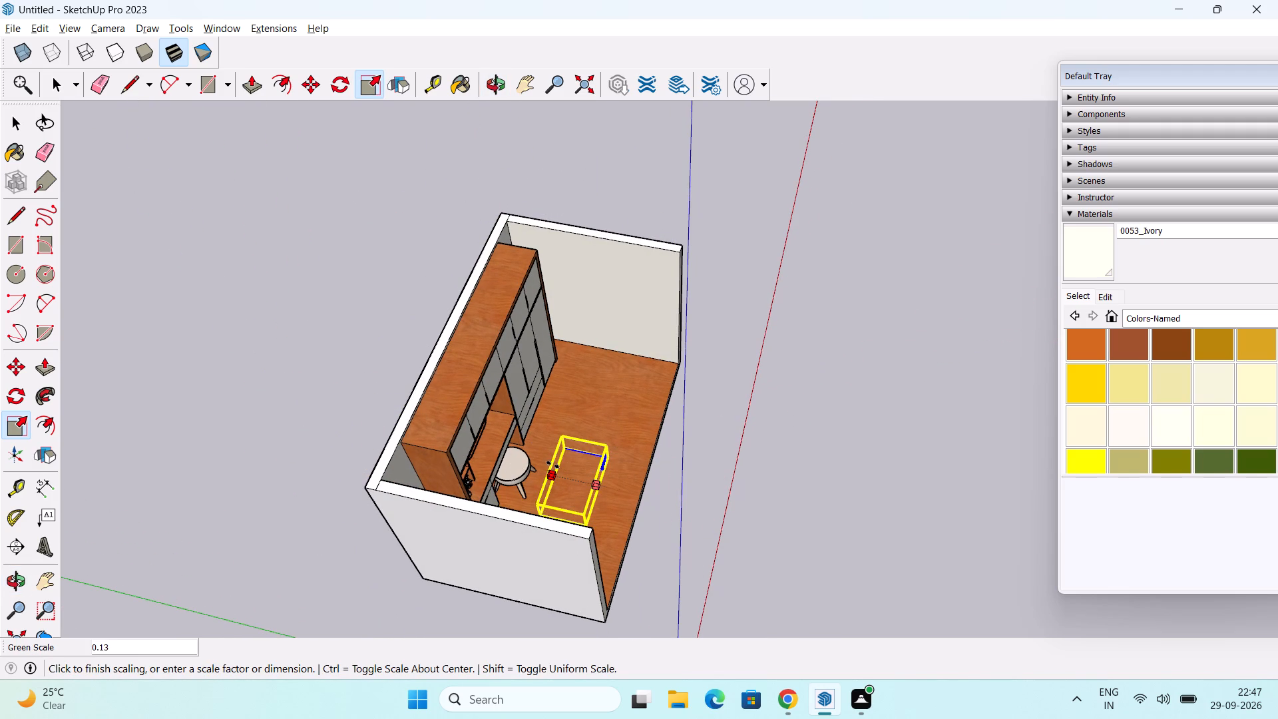
drag(553, 465, 574, 465)
Stretch the perfume set along the green axis to about 1.42.
middle_drag(575, 468, 397, 393)
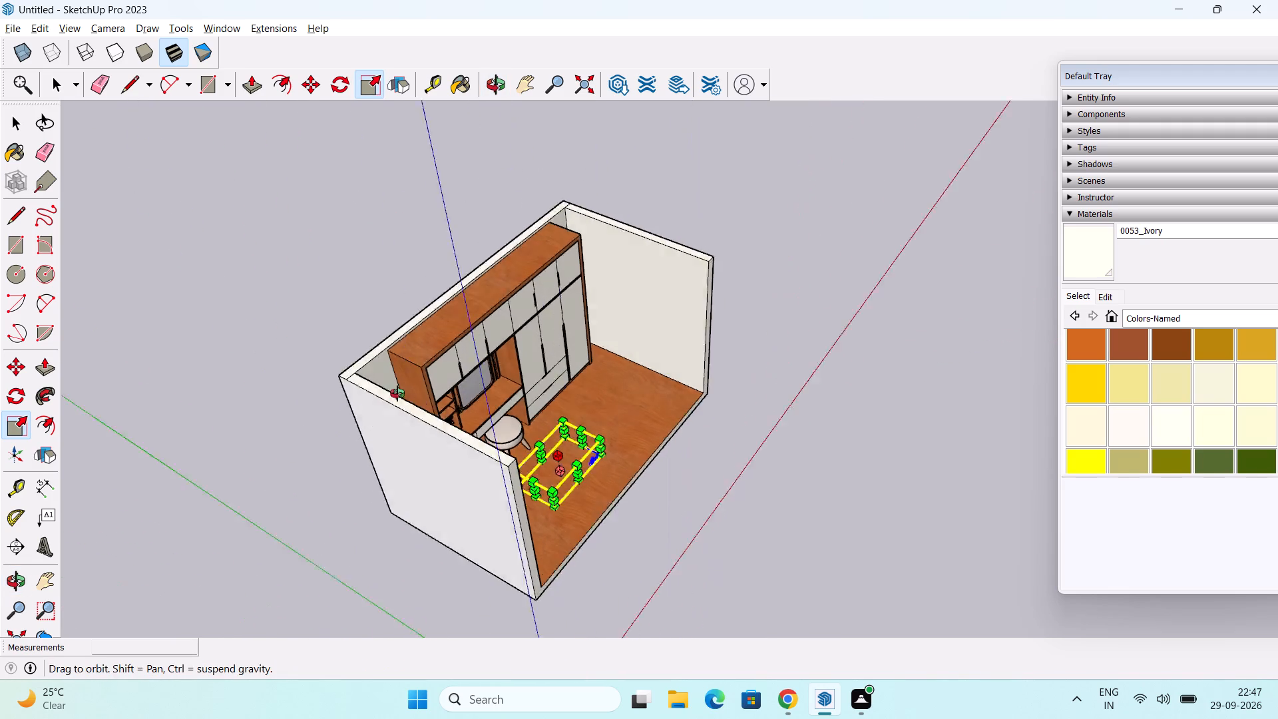
middle_drag(397, 393, 383, 390)
scroll(481, 444, up, 9)
middle_drag(694, 459, 527, 457)
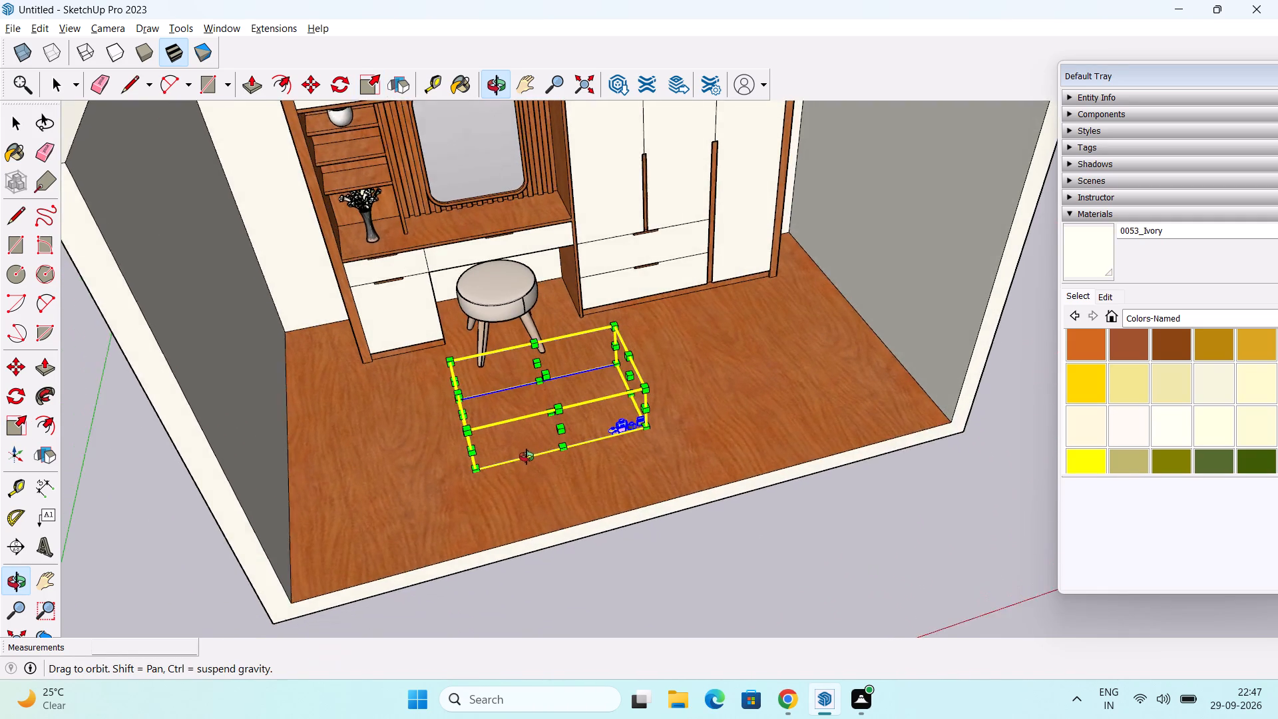
middle_drag(527, 457, 524, 455)
scroll(586, 434, up, 11)
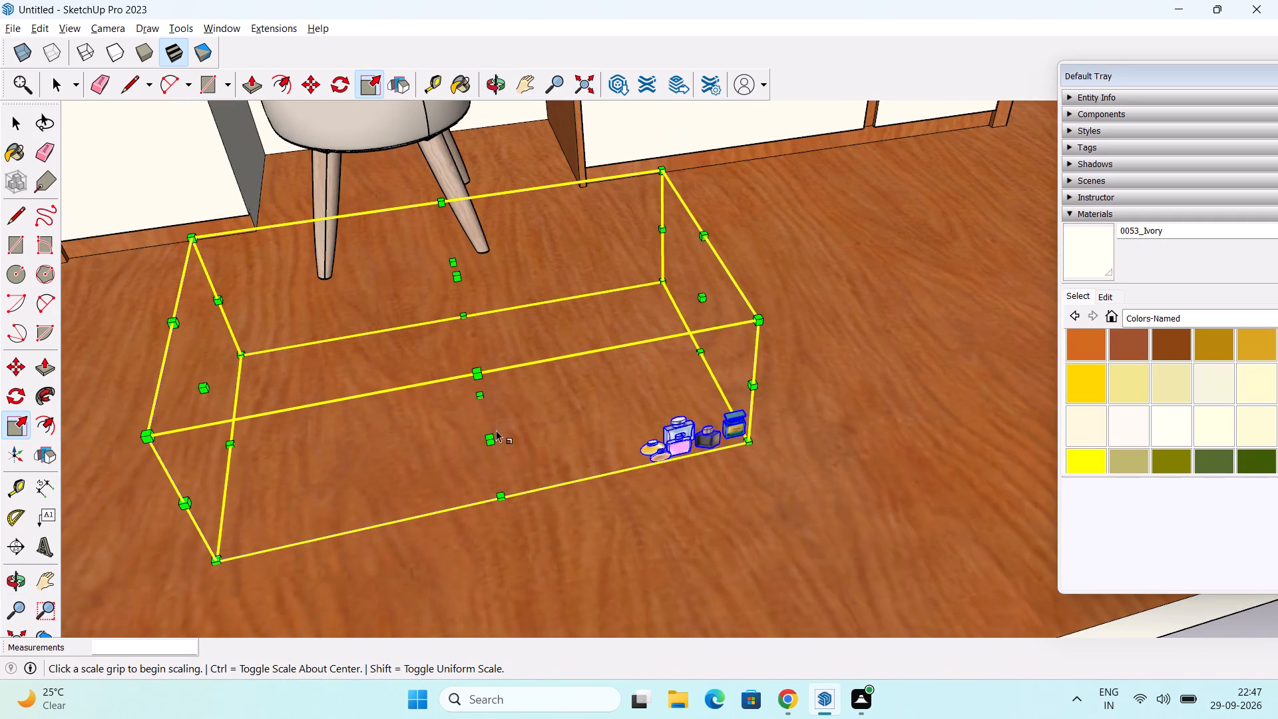
drag(488, 443, 494, 465)
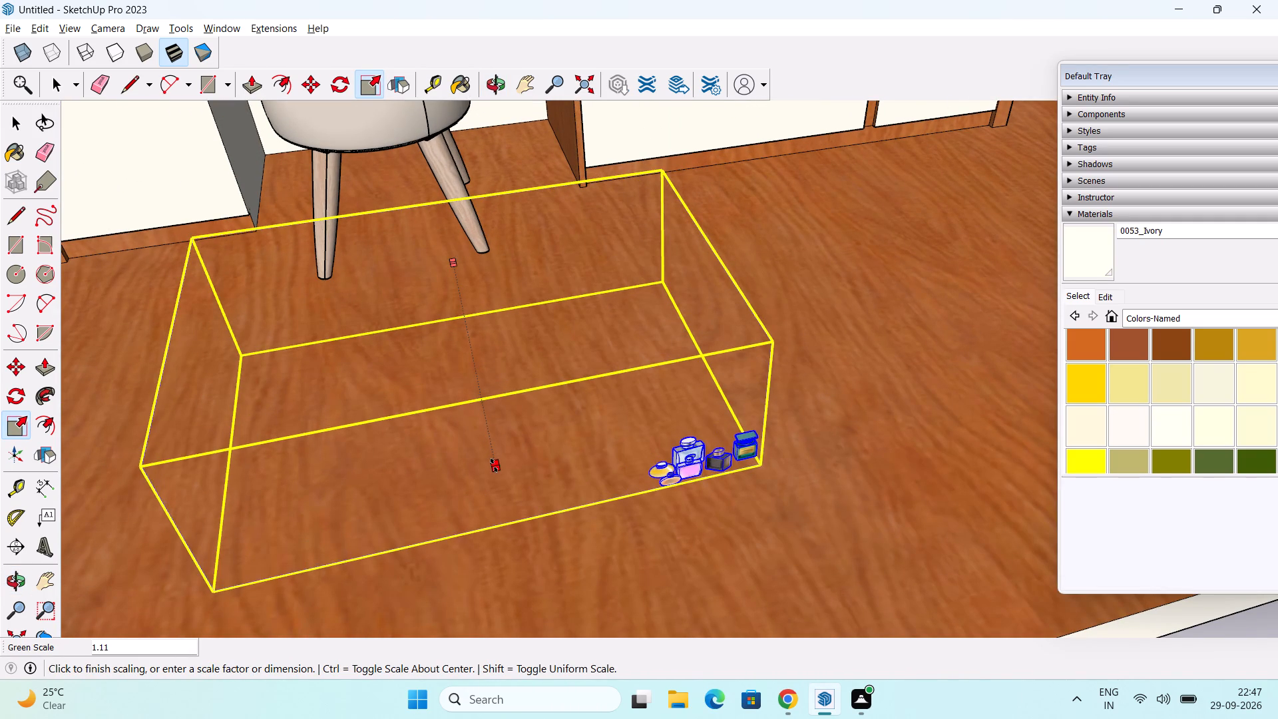
drag(494, 465, 488, 539)
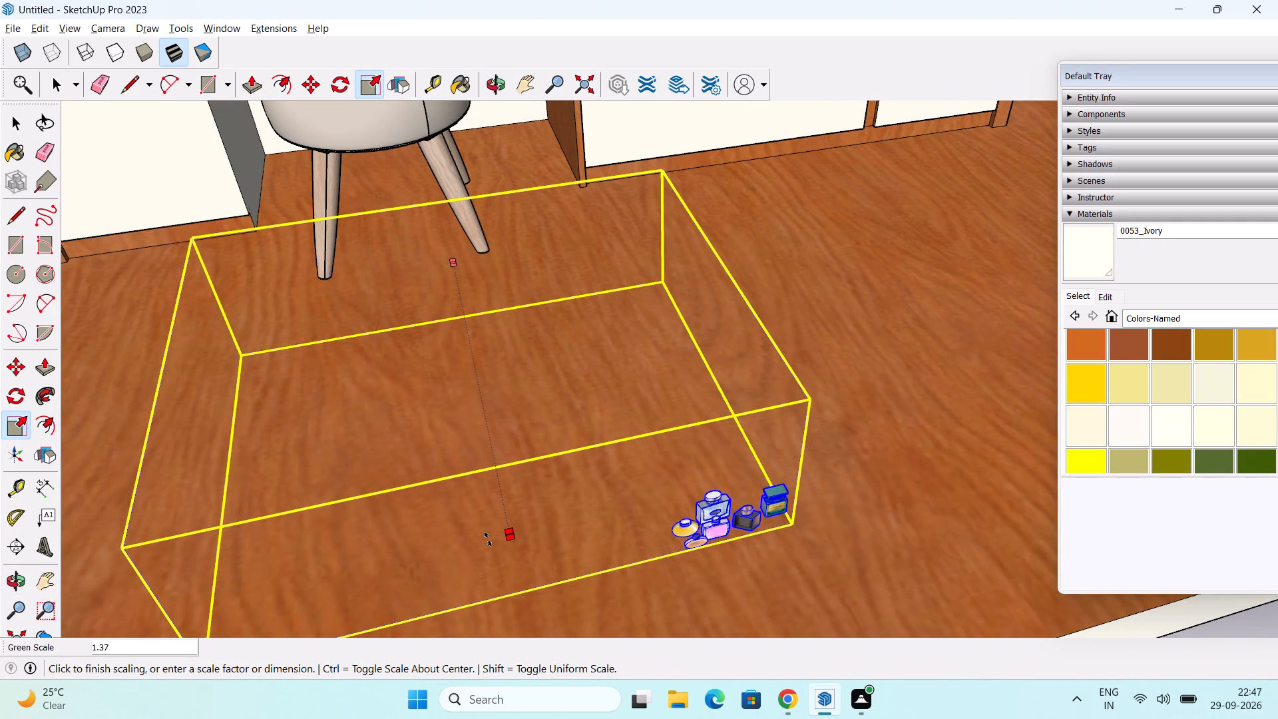
drag(488, 539, 505, 549)
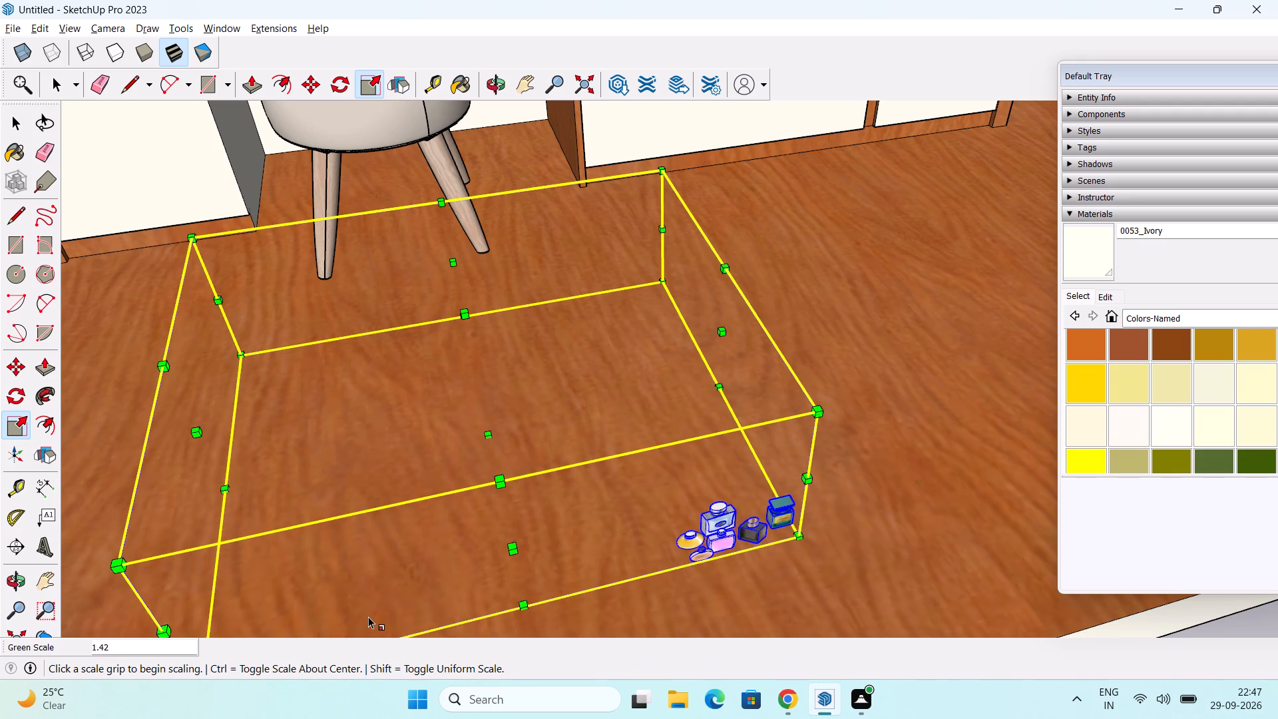
key(Escape)
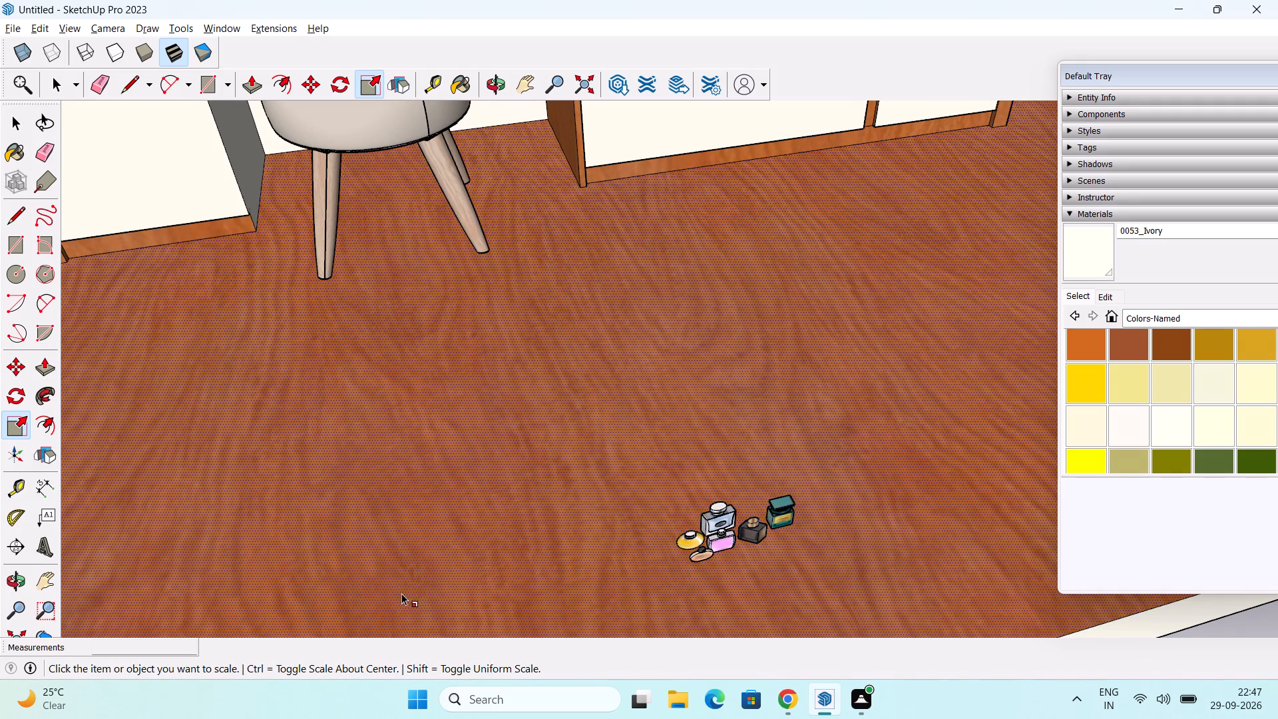
Move the perfume set by its bottom front corner about 7' 10 11/16" onto the dressing counter, beside the flower vase.
scroll(423, 575, down, 2)
scroll(480, 569, down, 3)
click(643, 539)
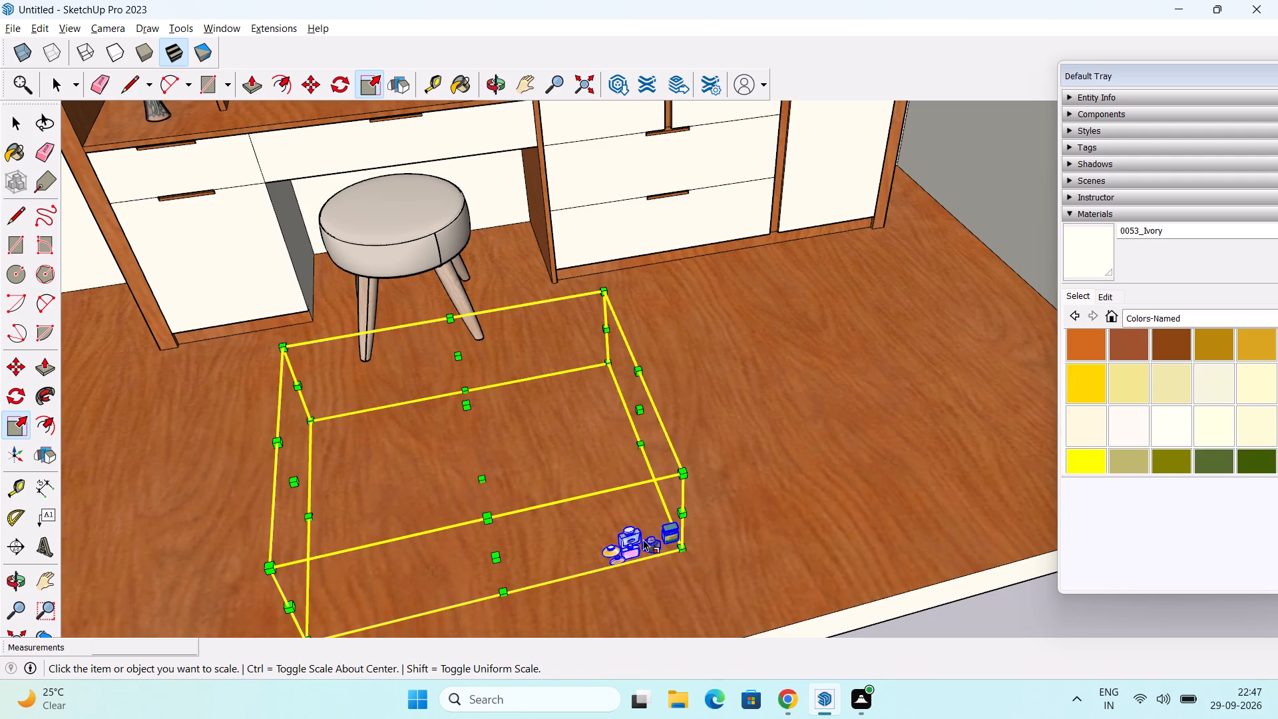
key(space)
scroll(648, 551, down, 2)
middle_drag(649, 551, 502, 504)
key(m)
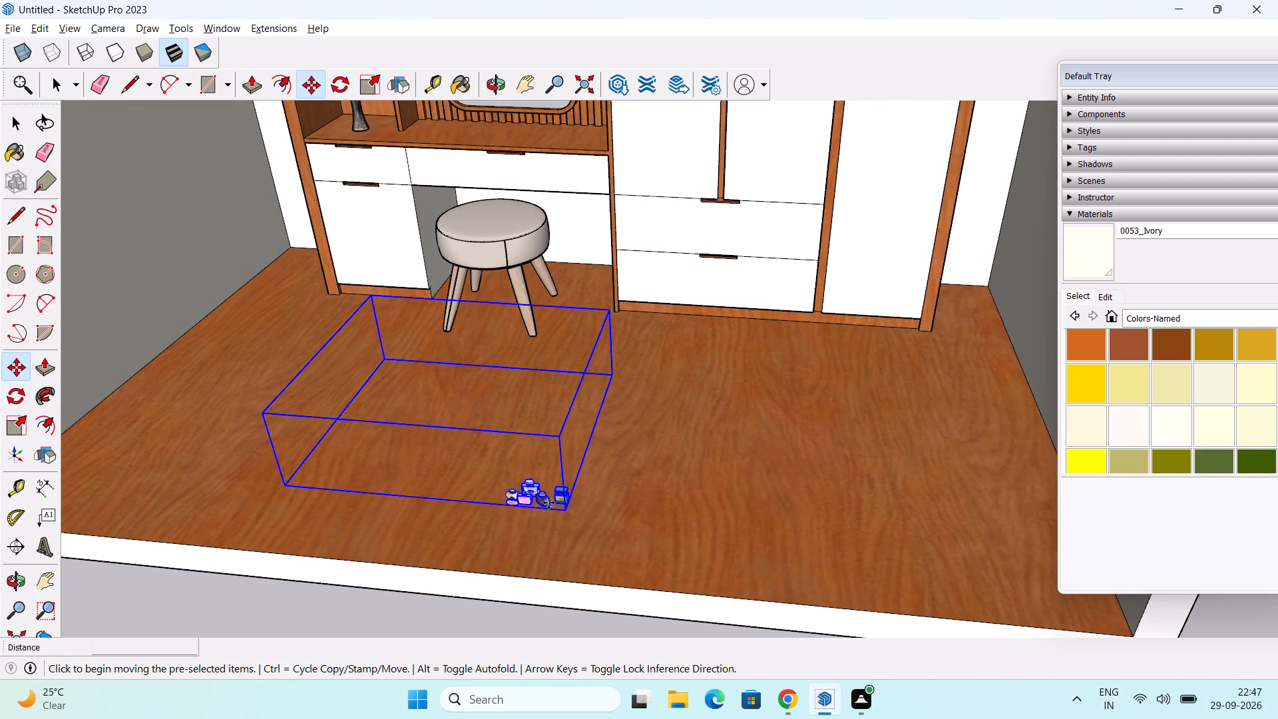
click(572, 513)
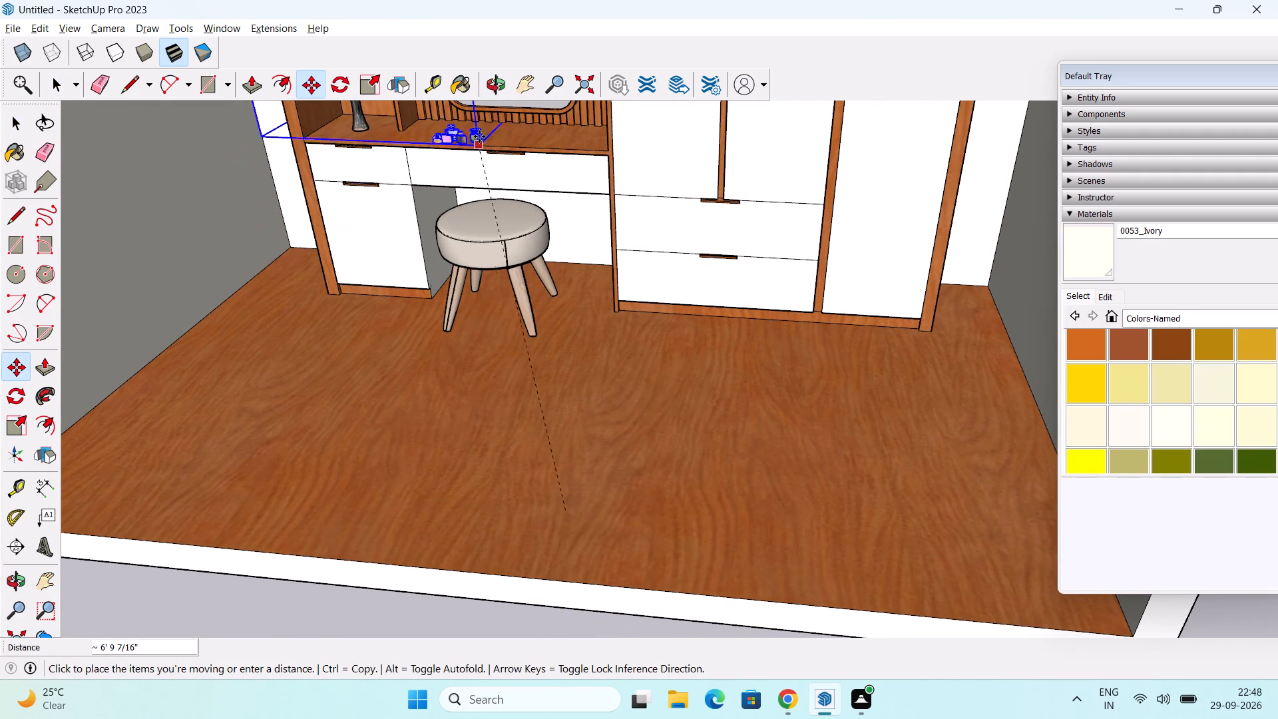
shift+middle_drag(470, 144, 526, 358)
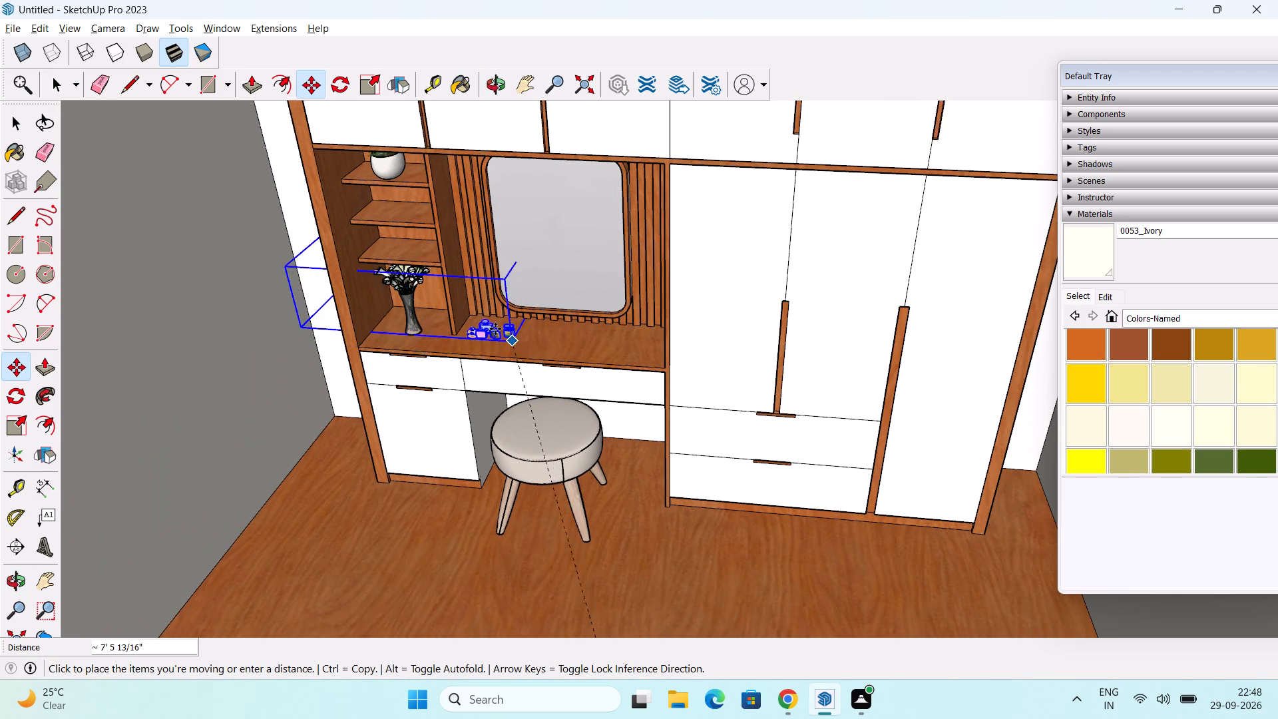
scroll(495, 329, up, 11)
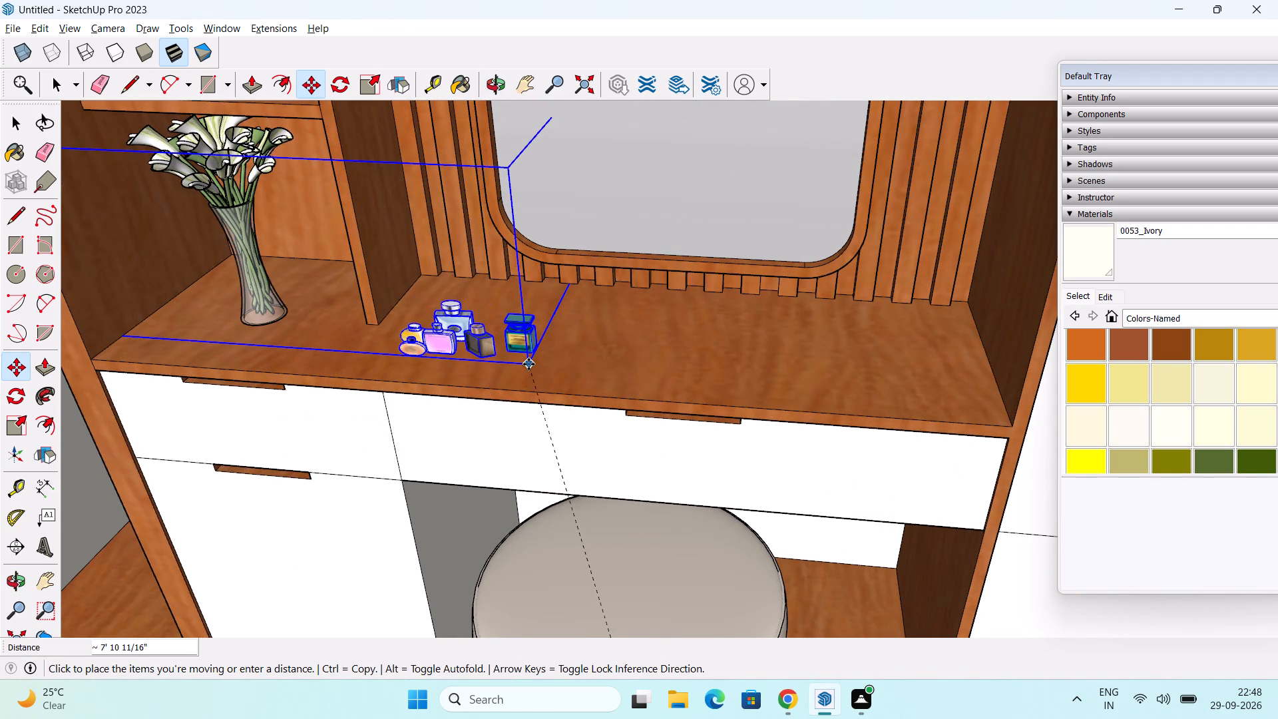
click(529, 364)
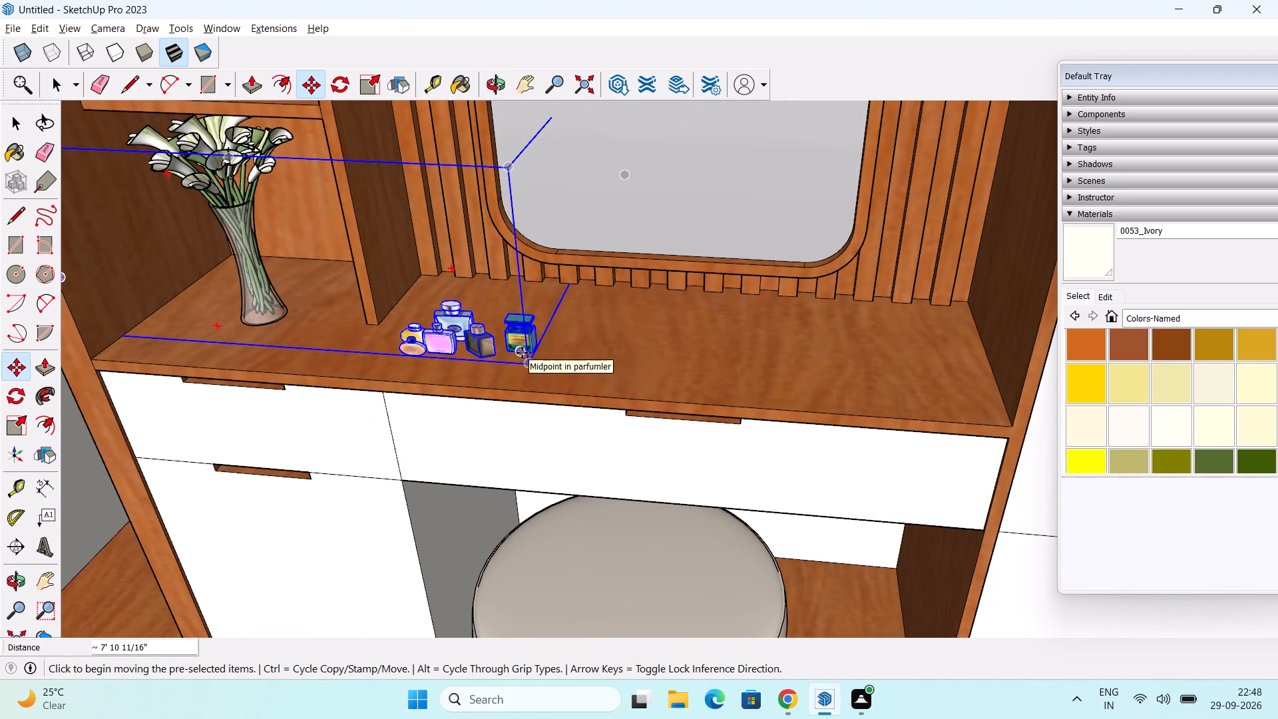
Copy the perfume set about 2' 10 3/4" from the dressing counter onto the open shelf below the white pot.
click(524, 363)
middle_drag(372, 298, 399, 268)
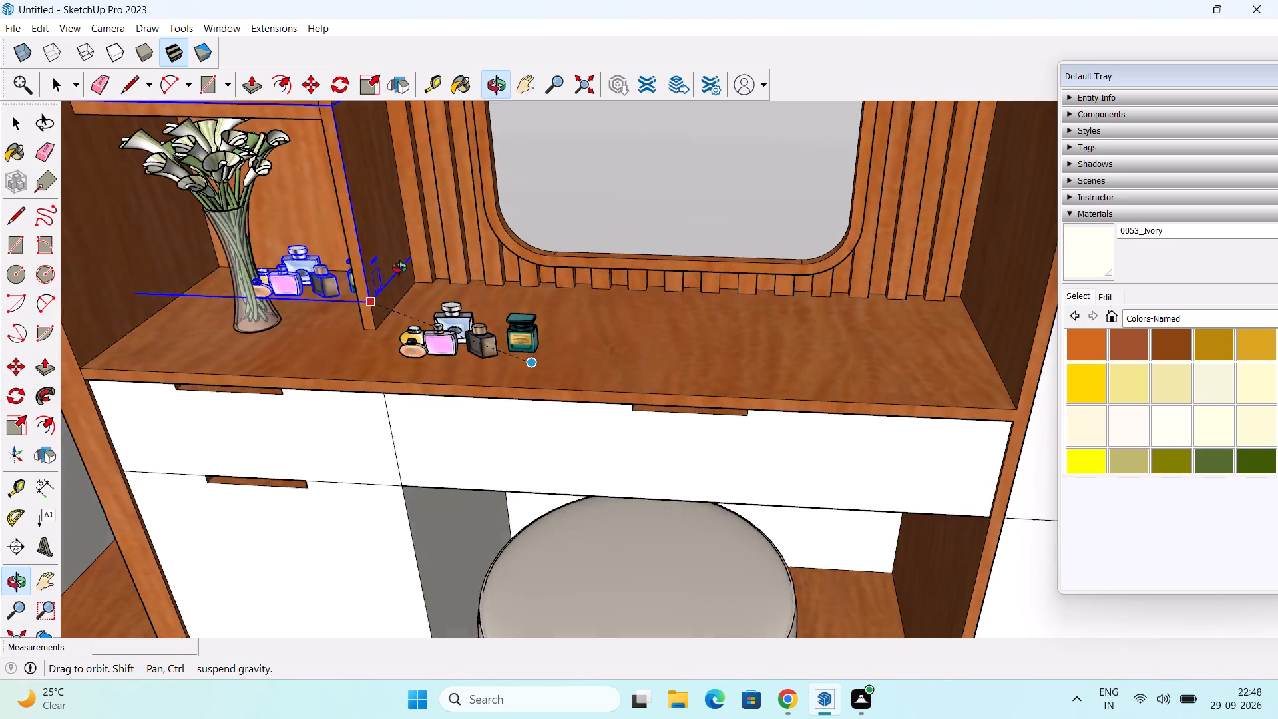
middle_drag(399, 268, 616, 425)
scroll(431, 407, down, 2)
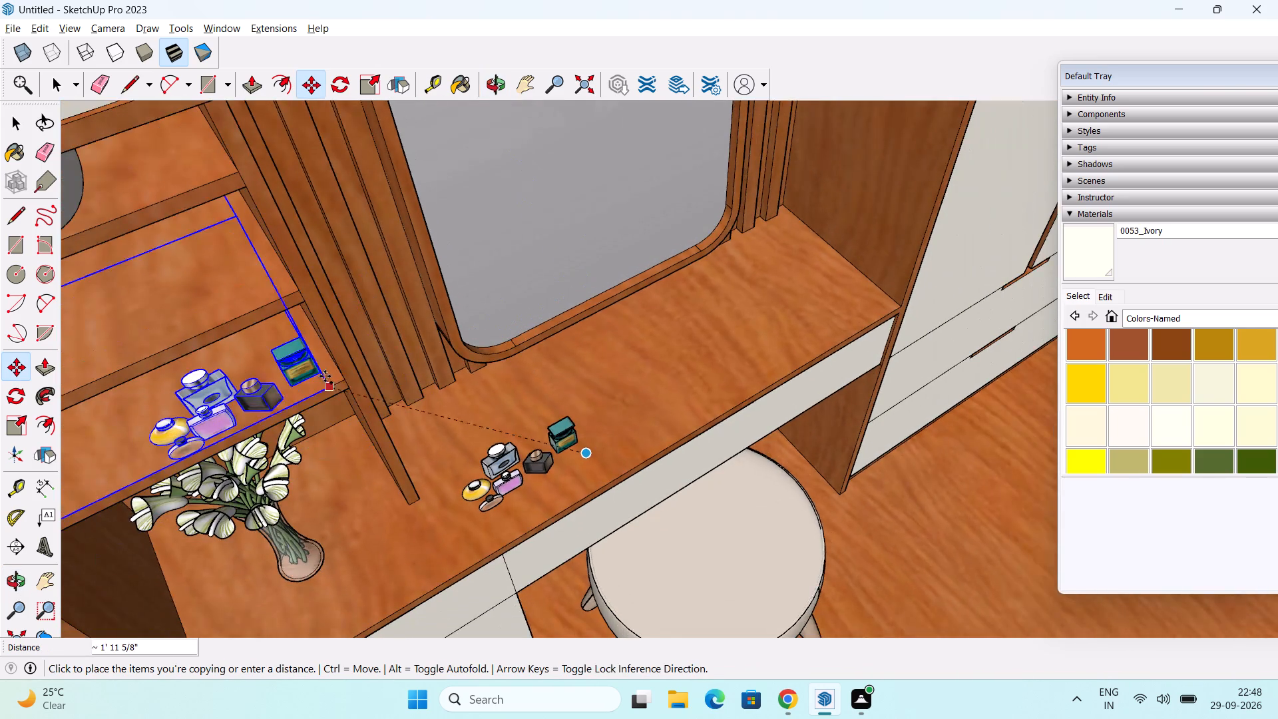
scroll(325, 371, down, 2)
middle_drag(342, 376, 411, 312)
middle_drag(406, 322, 370, 257)
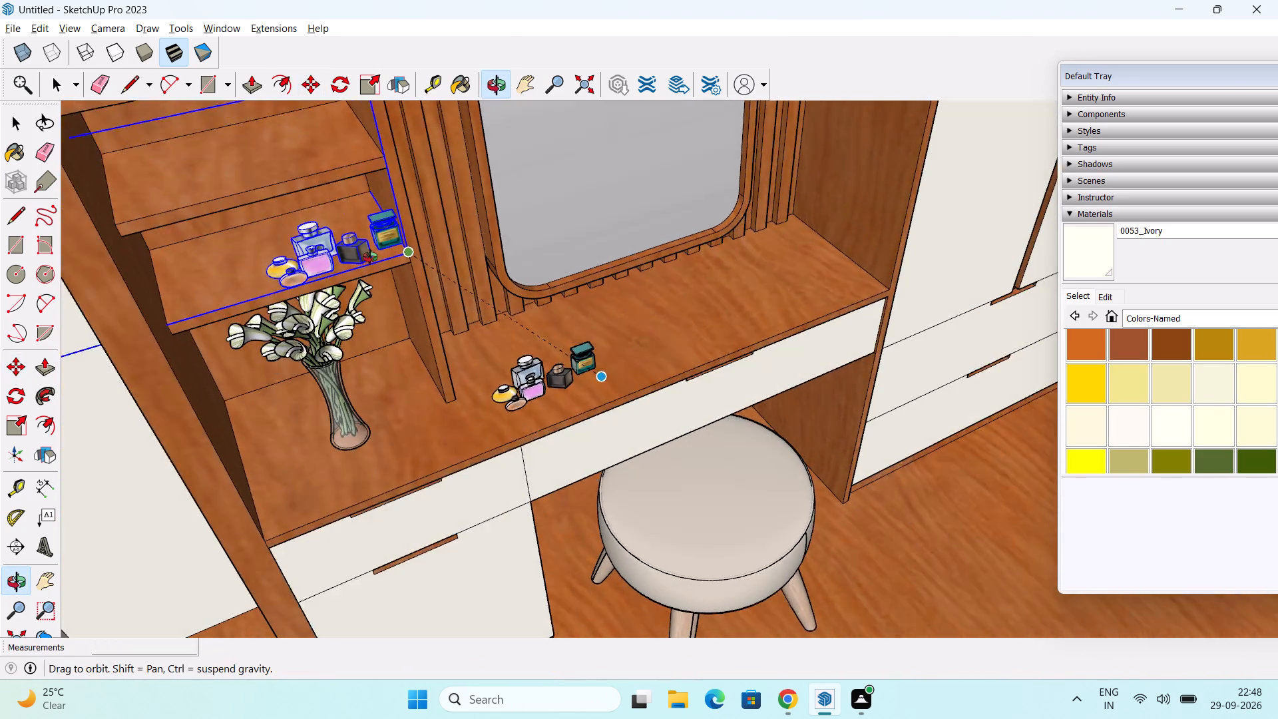
middle_drag(370, 257, 361, 240)
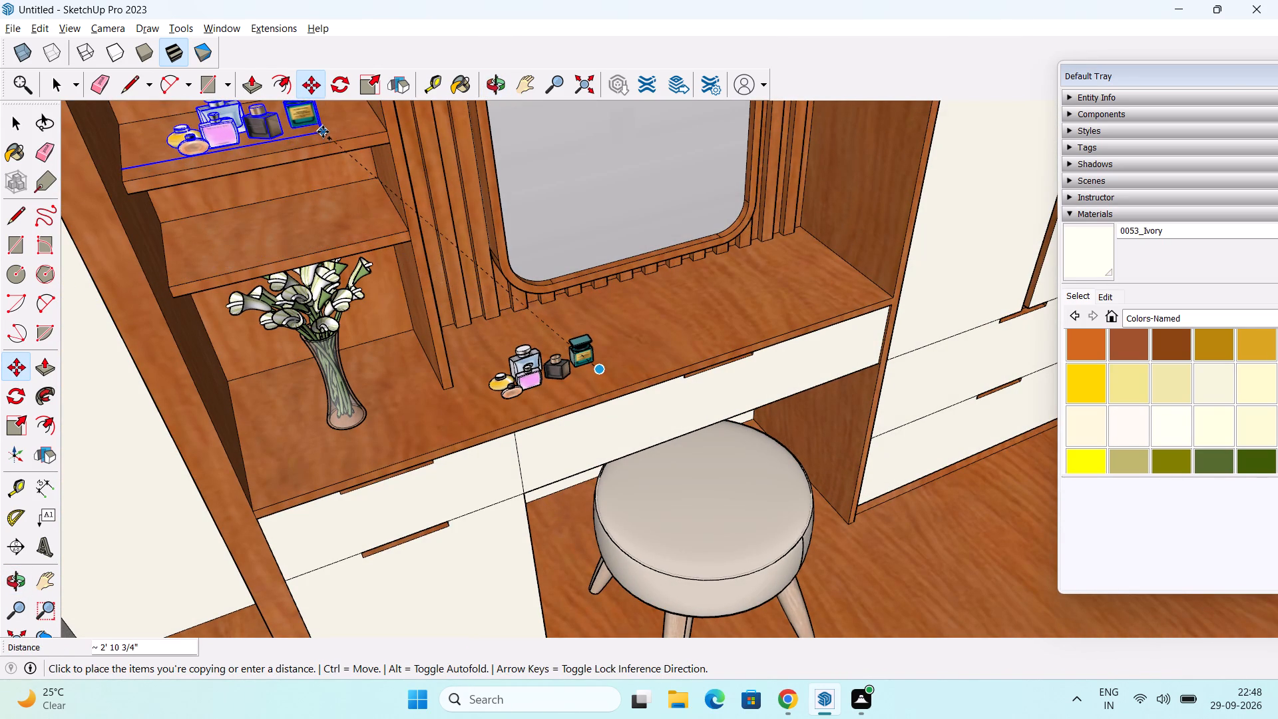
click(323, 132)
scroll(389, 194, down, 3)
scroll(439, 294, down, 6)
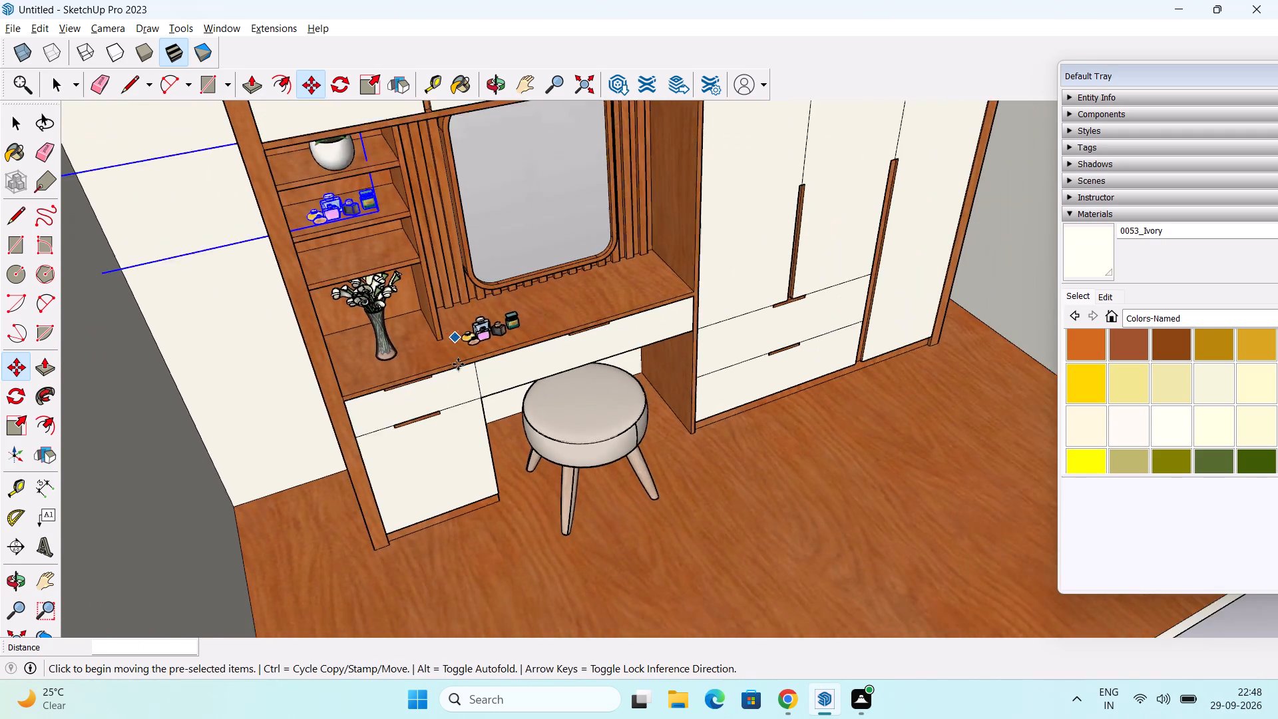
scroll(458, 364, down, 4)
key(space)
click(188, 413)
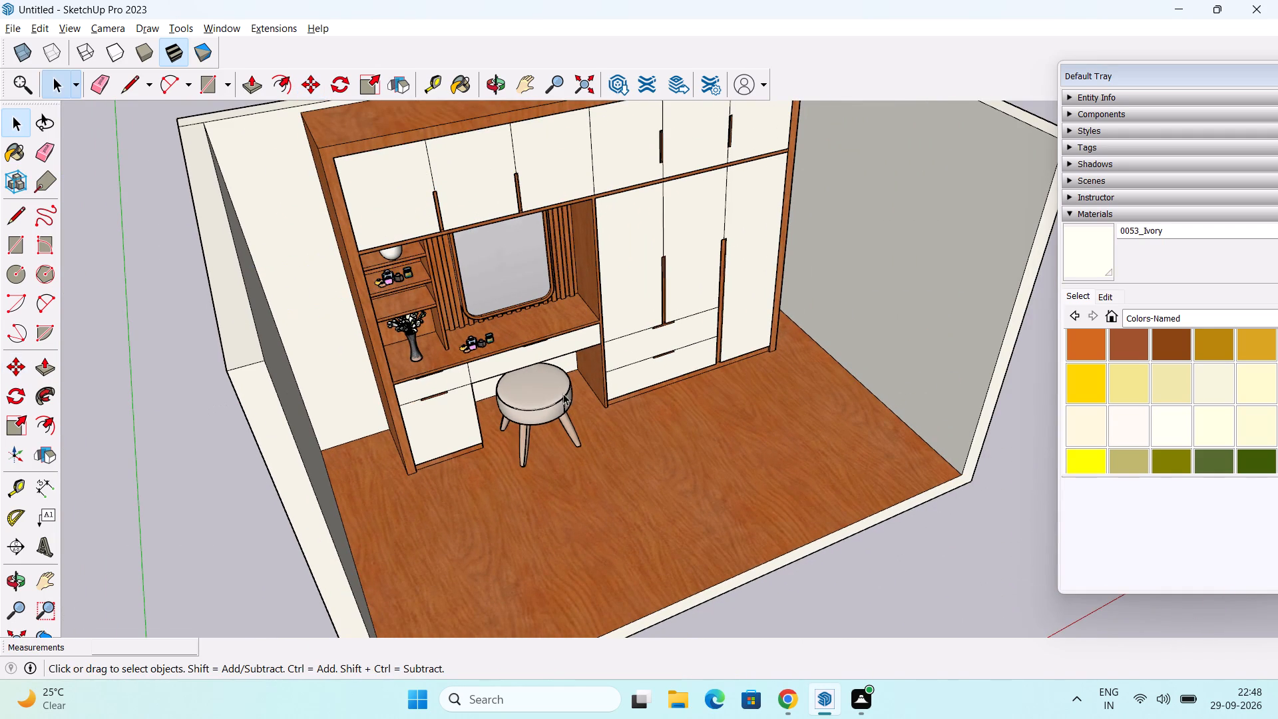
Scale the perfume set on the dressing counter taller, to about 1.7 along the blue axis.
scroll(571, 396, down, 1)
middle_drag(572, 397, 490, 300)
scroll(511, 387, up, 13)
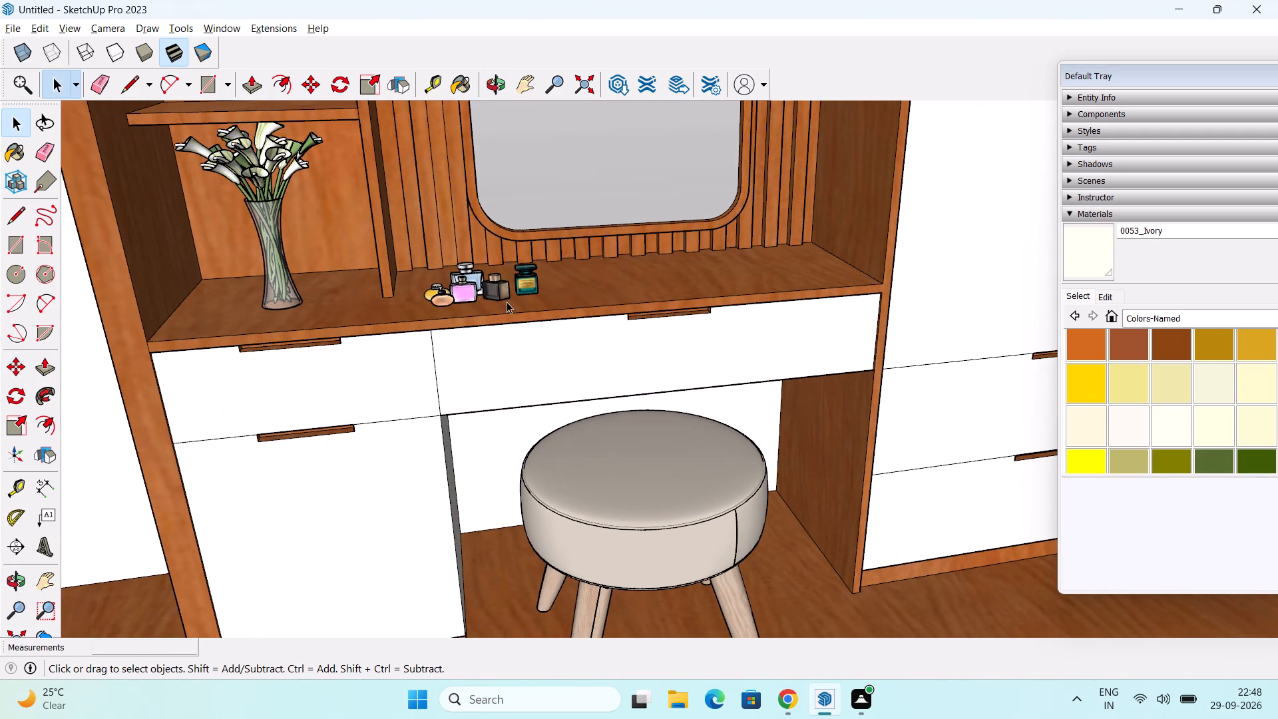
click(488, 292)
scroll(427, 255, down, 3)
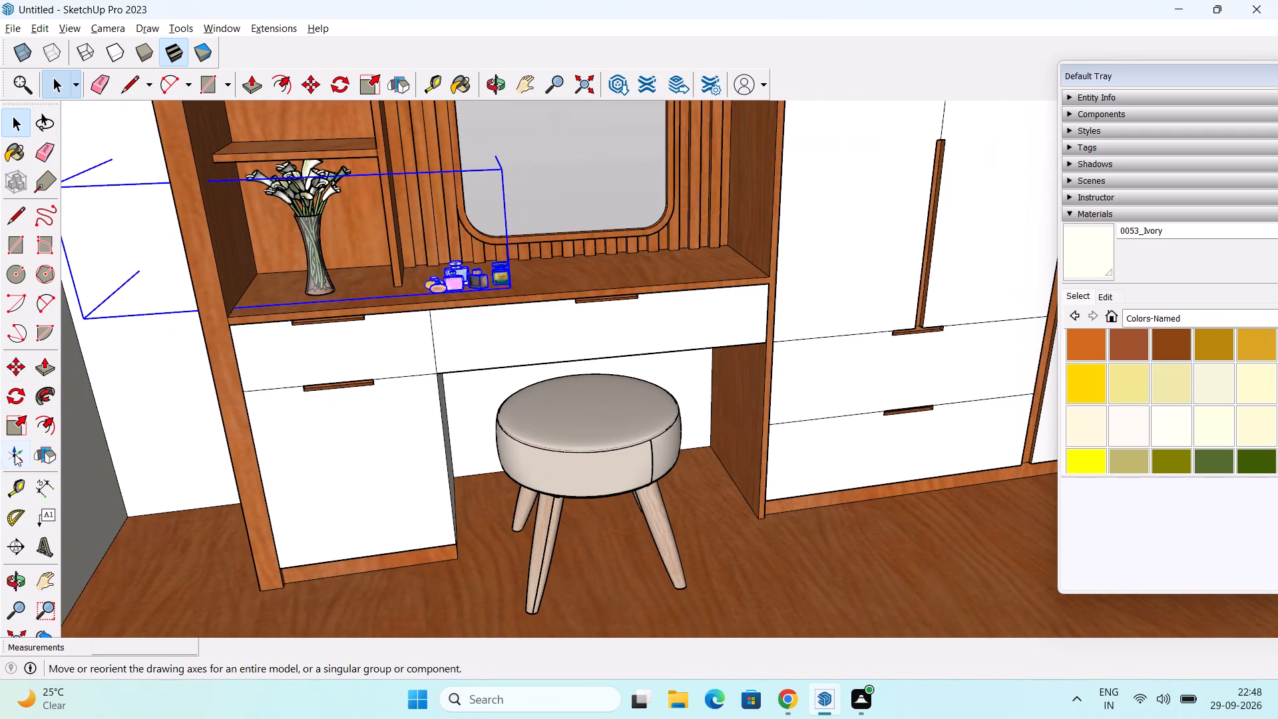
click(15, 425)
scroll(291, 300, down, 2)
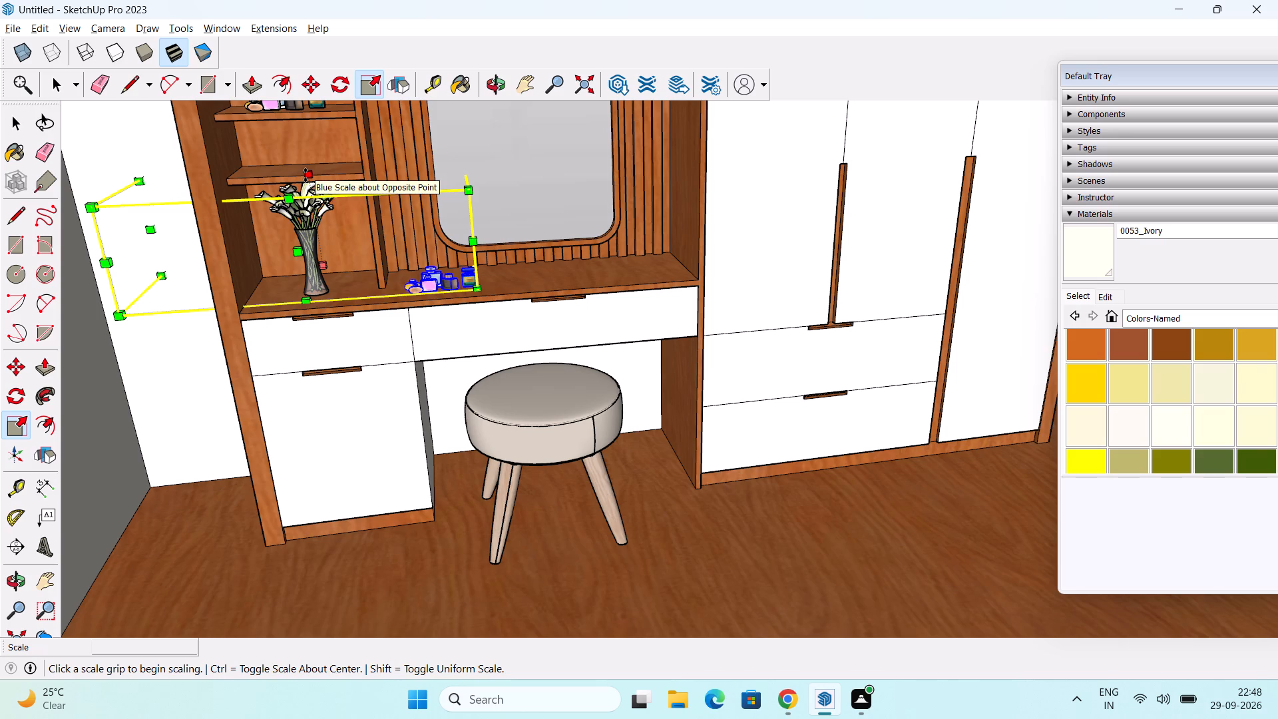
drag(306, 175, 320, 112)
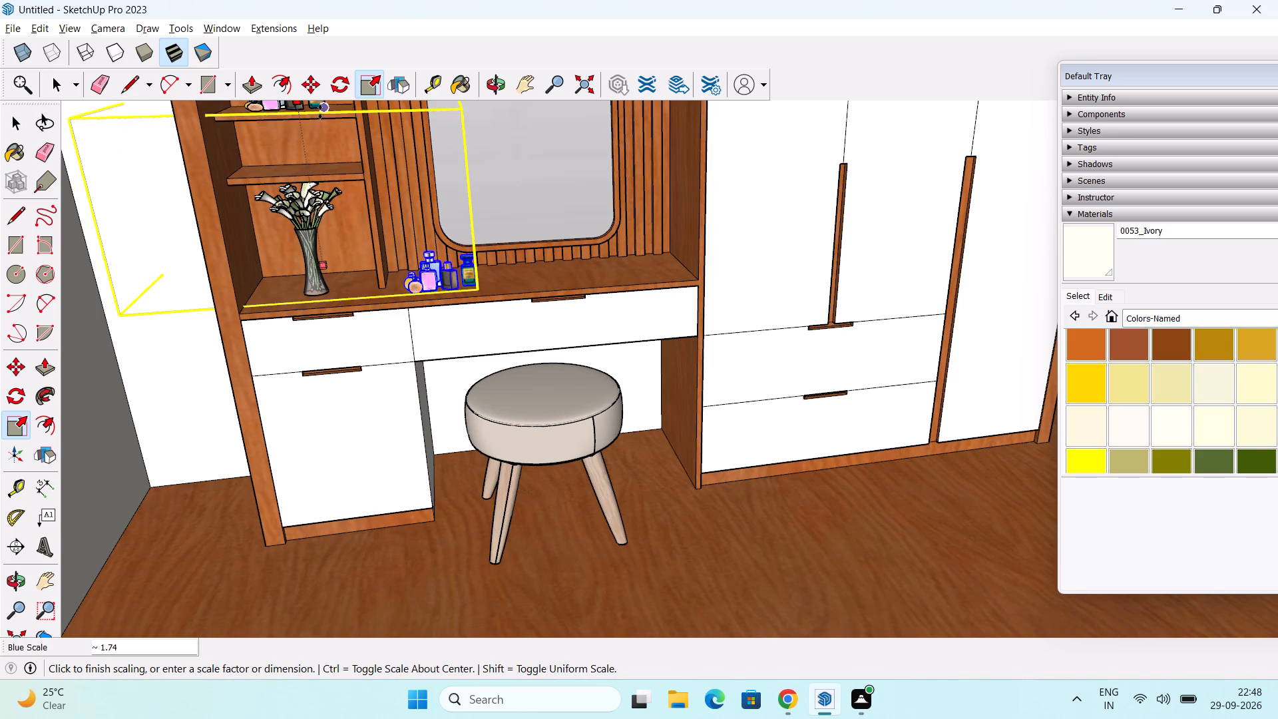
drag(320, 112, 327, 118)
scroll(421, 401, down, 3)
Stretch the perfume set on the dressing counter from its rear side along the green axis, past about 1.67.
middle_drag(423, 418, 358, 439)
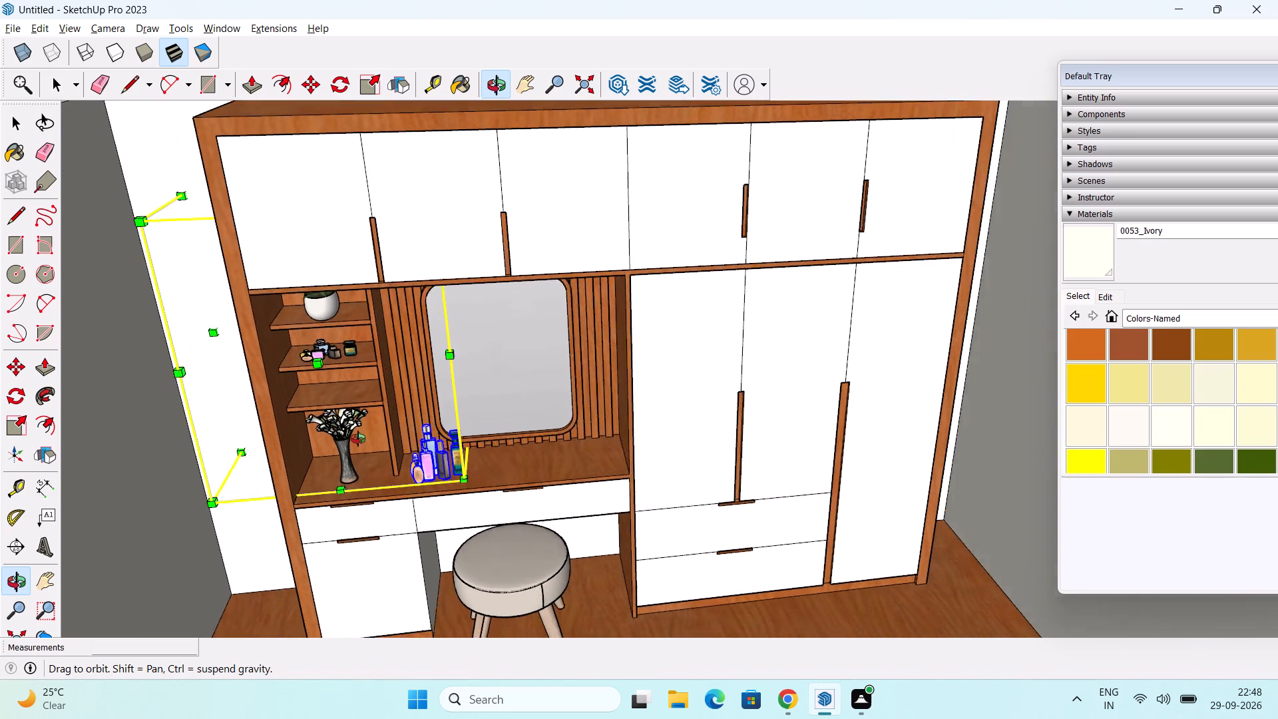
middle_drag(358, 439, 142, 501)
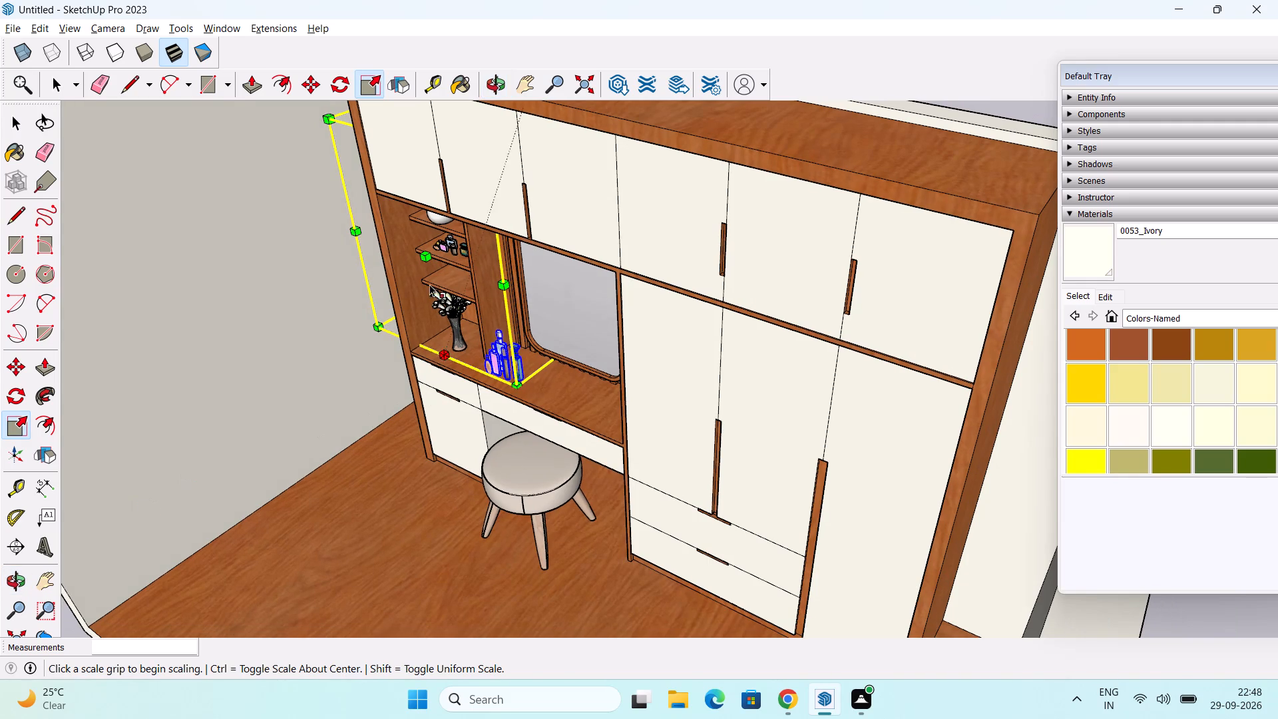
click(425, 260)
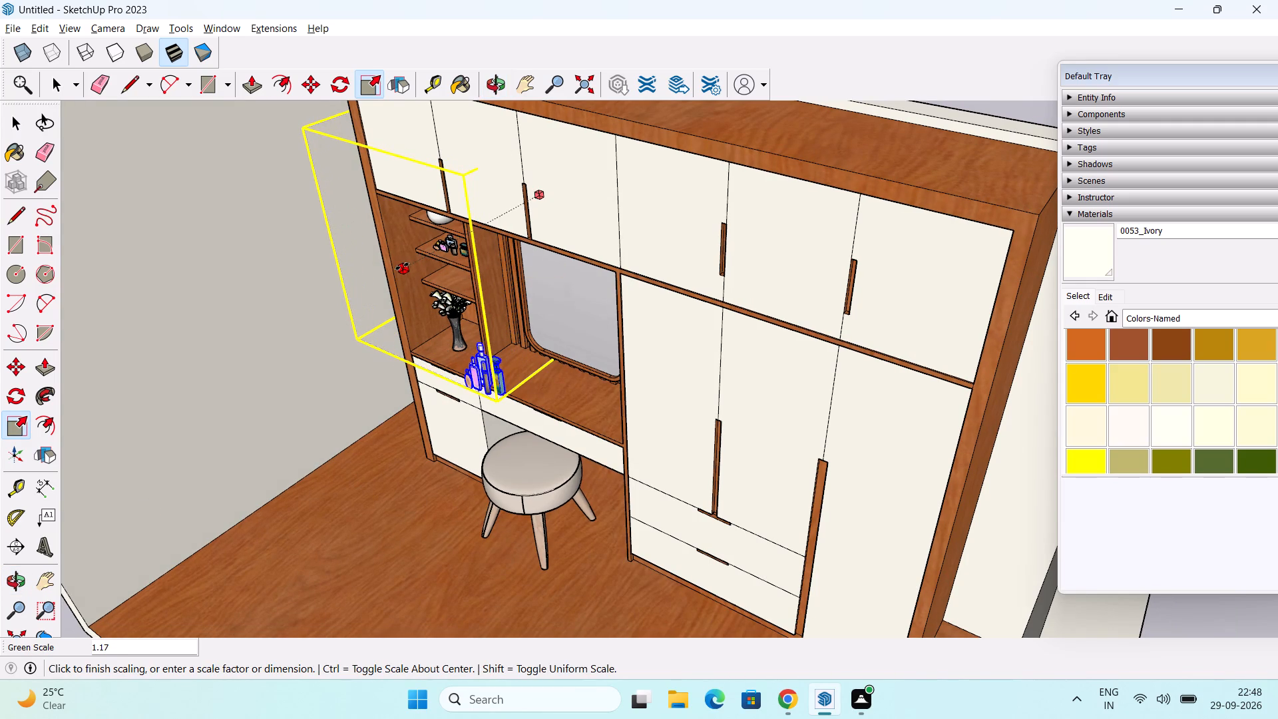
scroll(463, 271, down, 8)
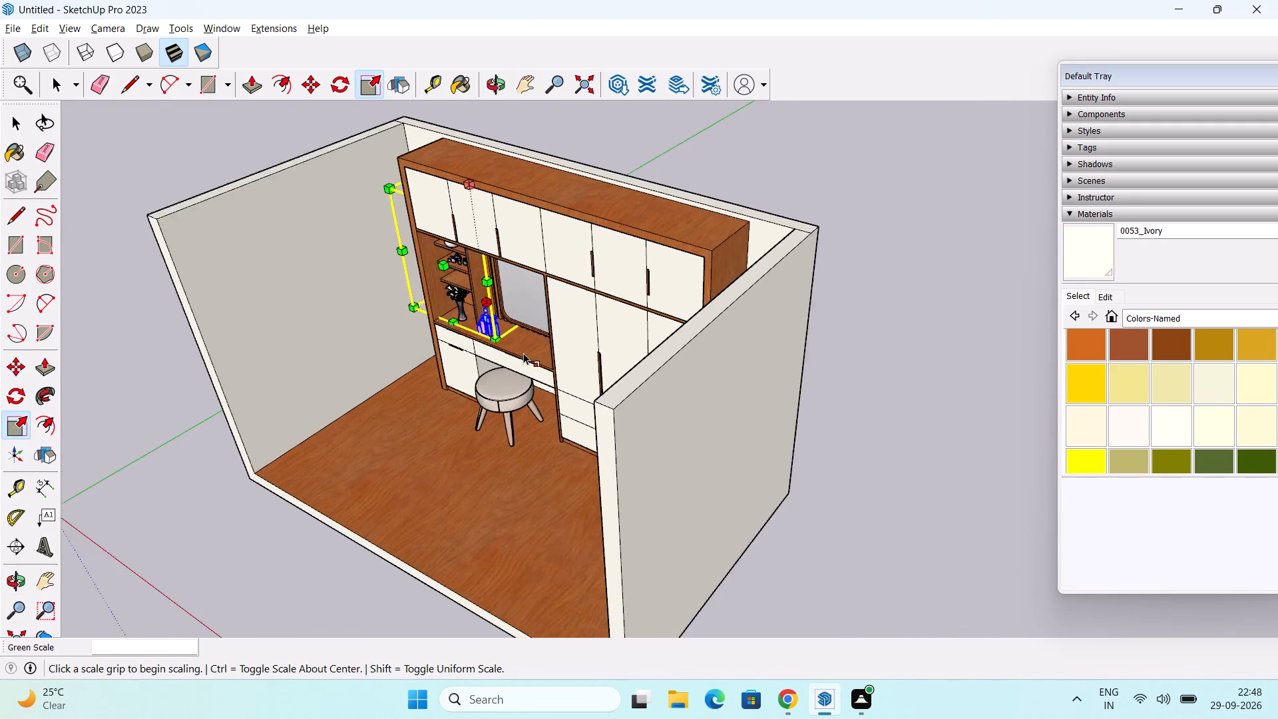
scroll(523, 353, down, 1)
middle_drag(527, 347, 130, 363)
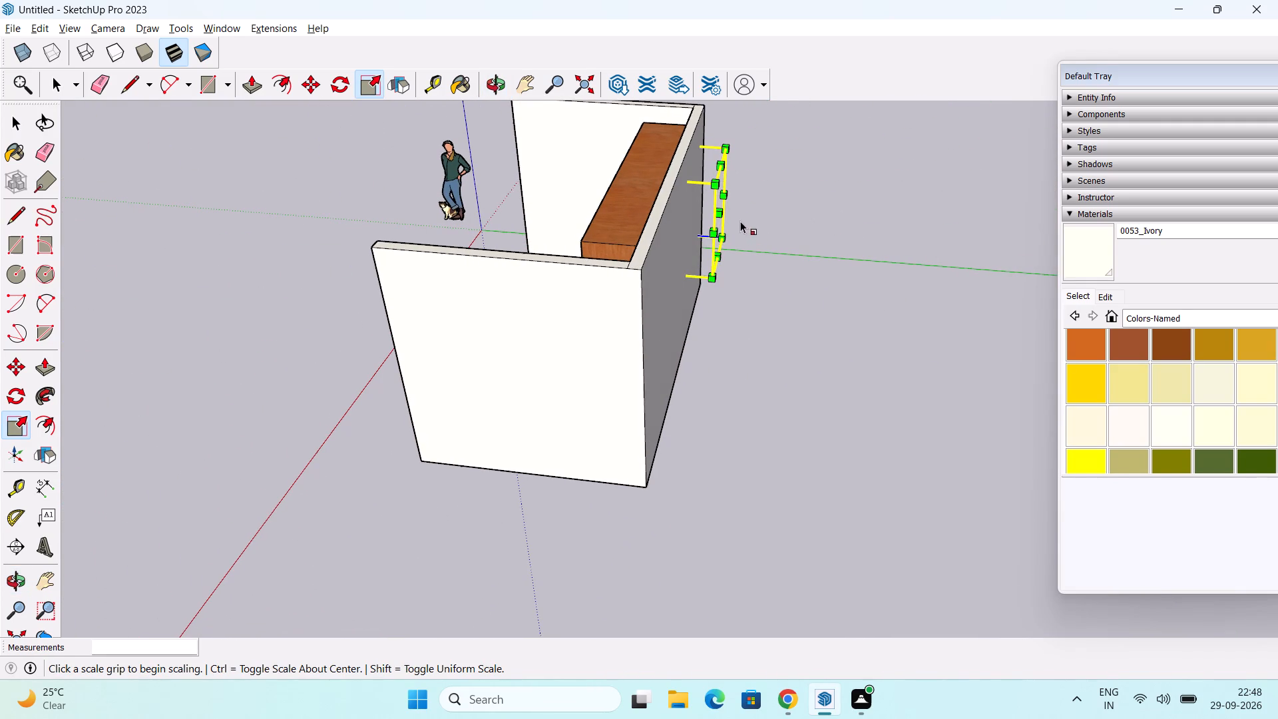
middle_drag(669, 256, 761, 302)
scroll(709, 269, up, 8)
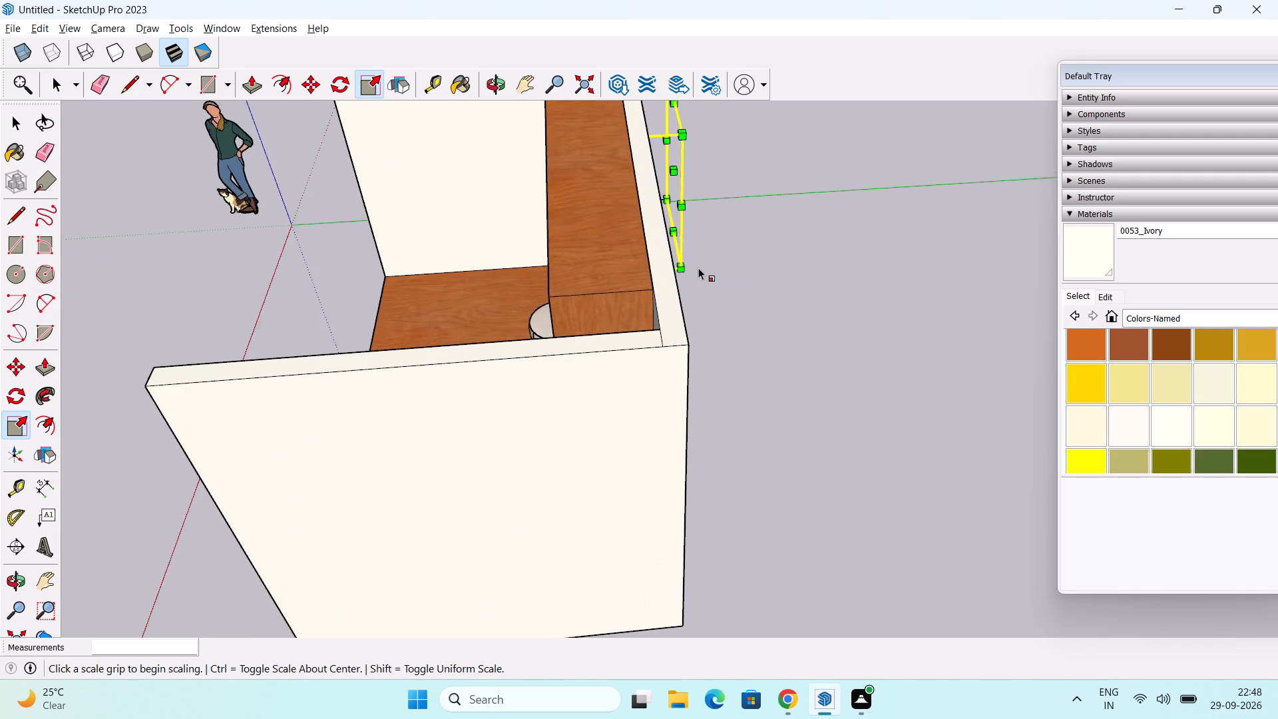
scroll(698, 268, up, 1)
middle_drag(698, 265, 737, 253)
middle_drag(732, 249, 716, 411)
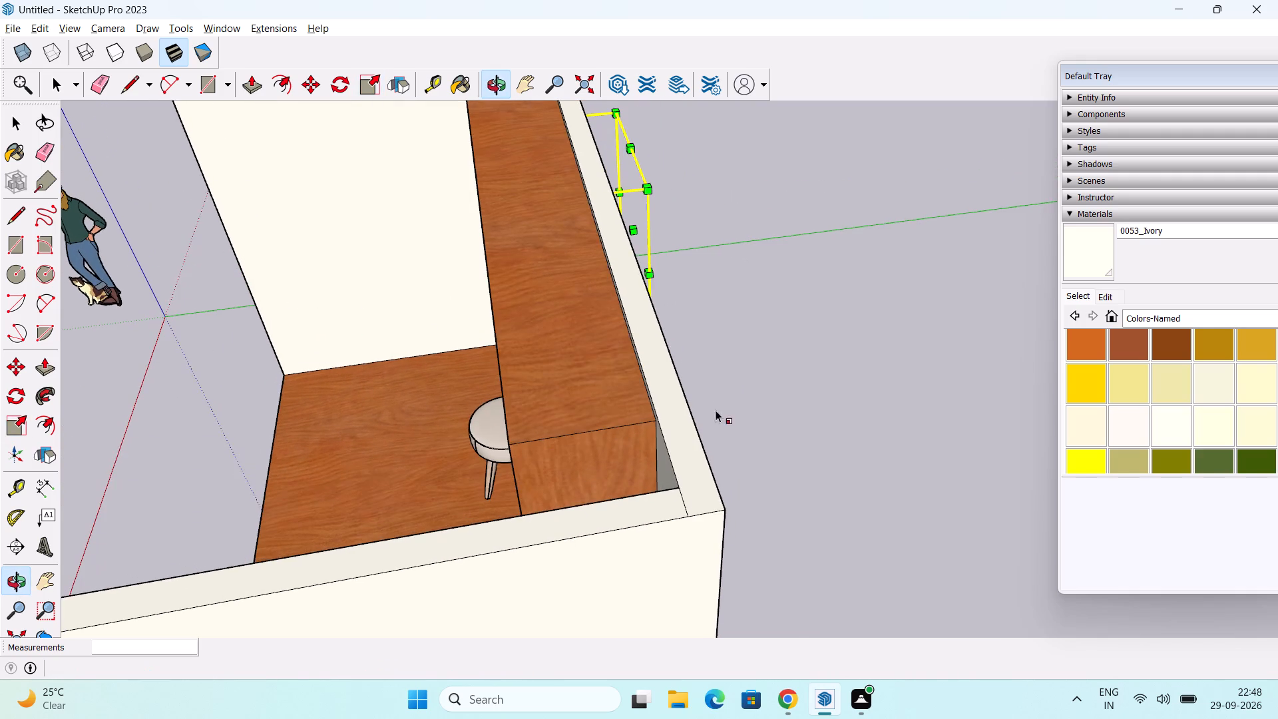
middle_drag(724, 361, 776, 380)
middle_drag(676, 219, 570, 238)
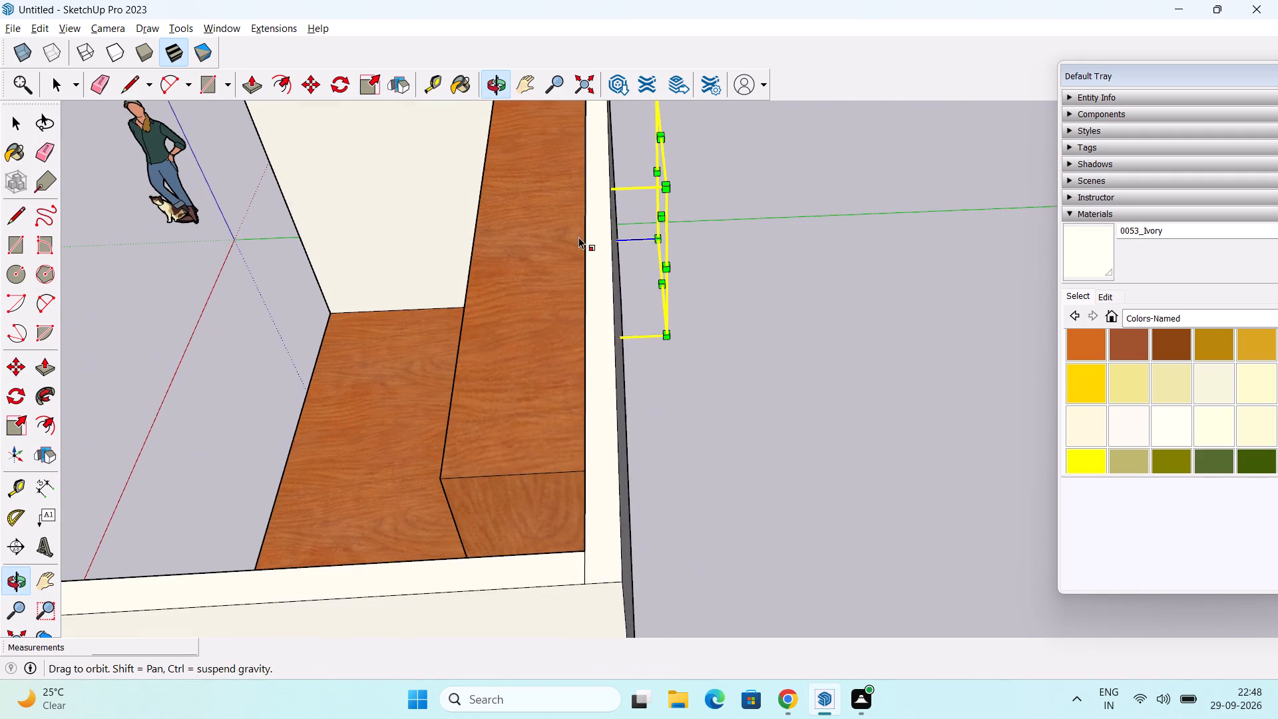
drag(664, 215, 754, 218)
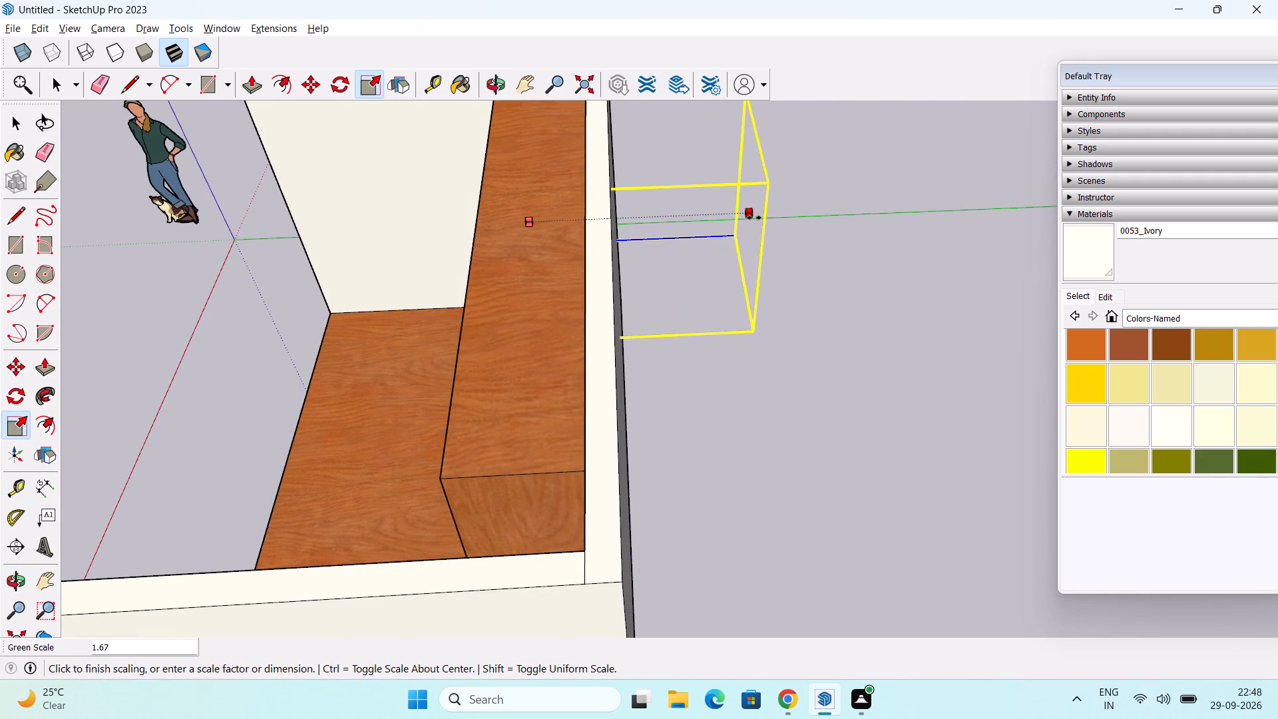
drag(754, 218, 783, 218)
scroll(308, 373, down, 2)
middle_drag(312, 392, 574, 371)
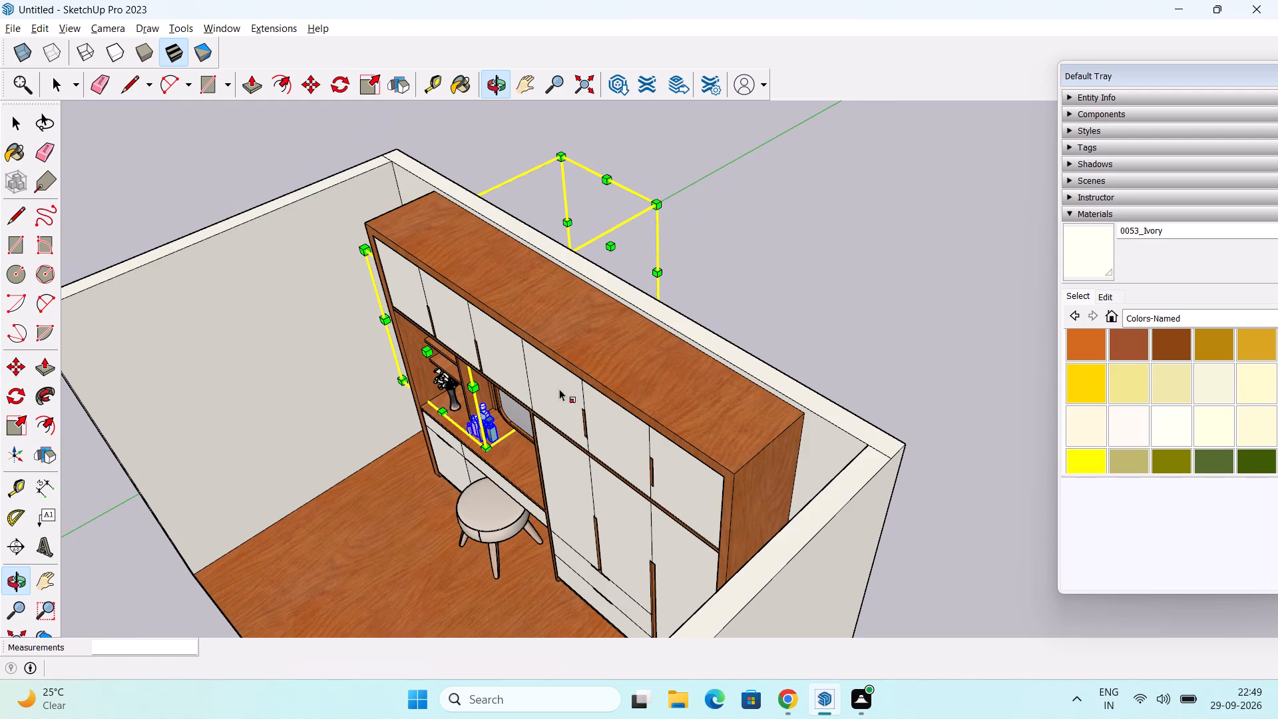
scroll(469, 449, up, 11)
scroll(483, 443, down, 2)
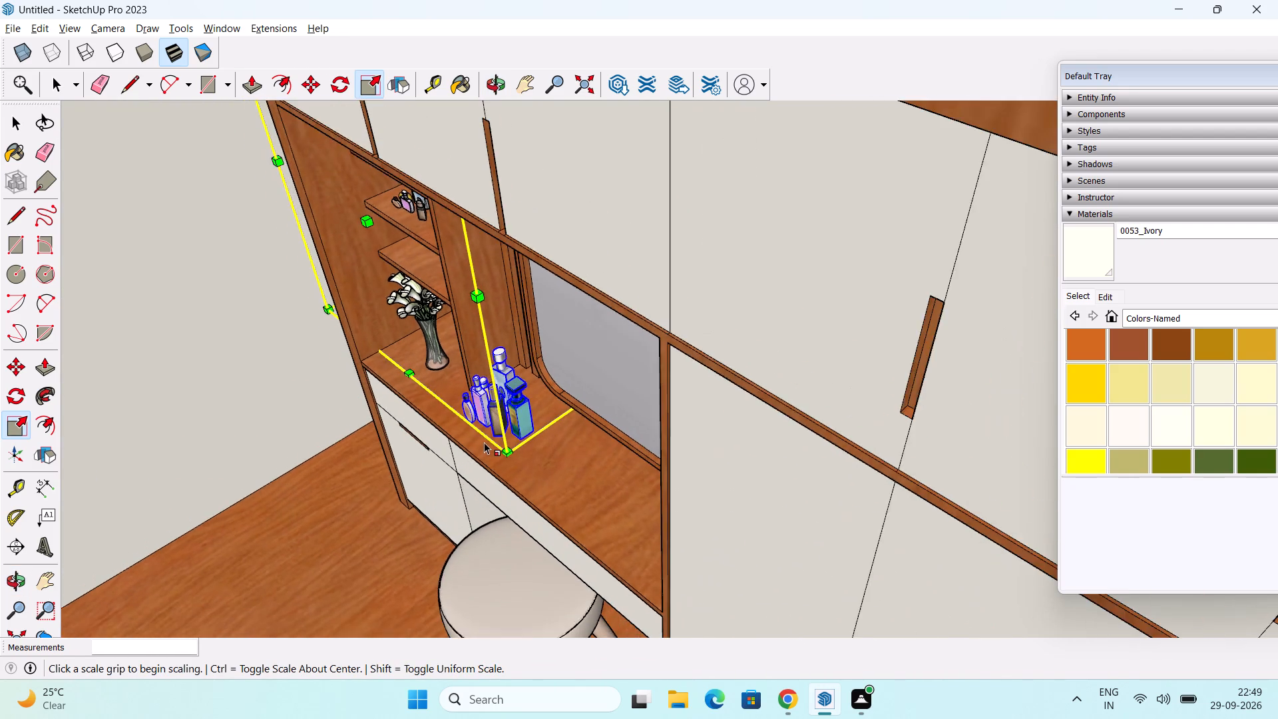
scroll(484, 442, down, 3)
middle_drag(499, 429, 766, 338)
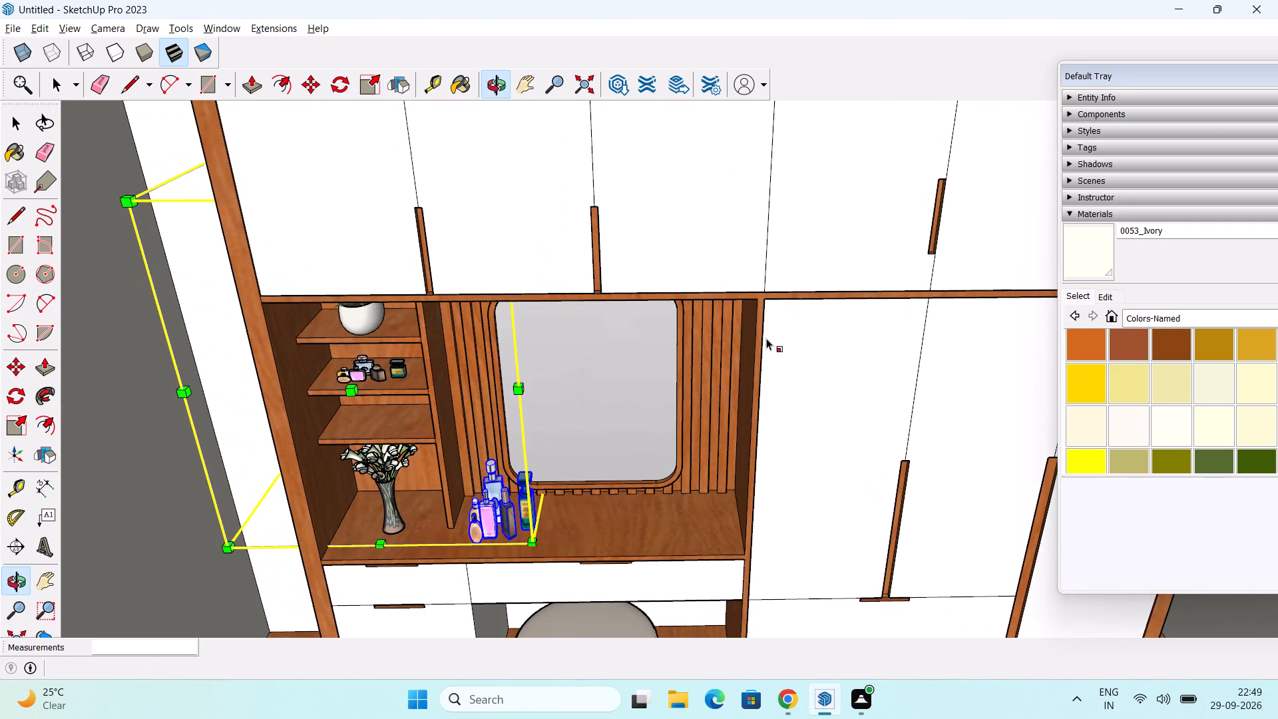
middle_drag(300, 470, 334, 373)
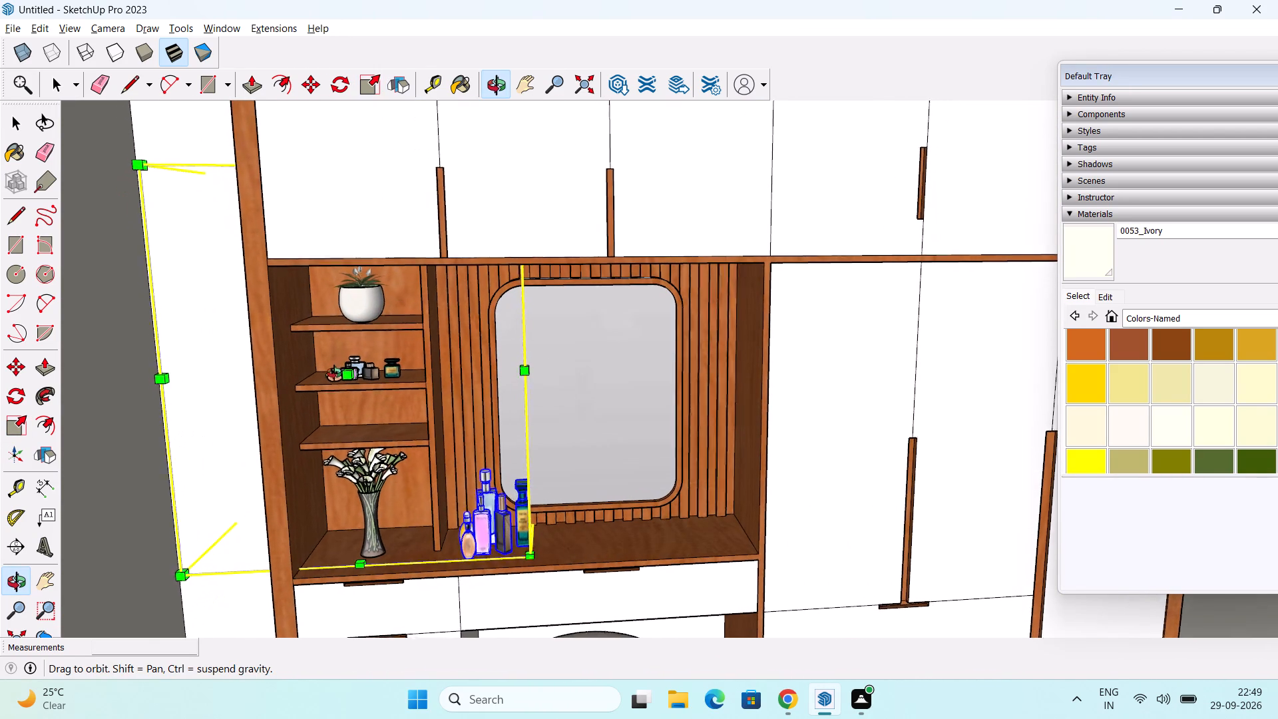
middle_drag(334, 373, 325, 375)
key(space)
scroll(415, 358, down, 7)
scroll(415, 358, up, 1)
scroll(415, 358, down, 3)
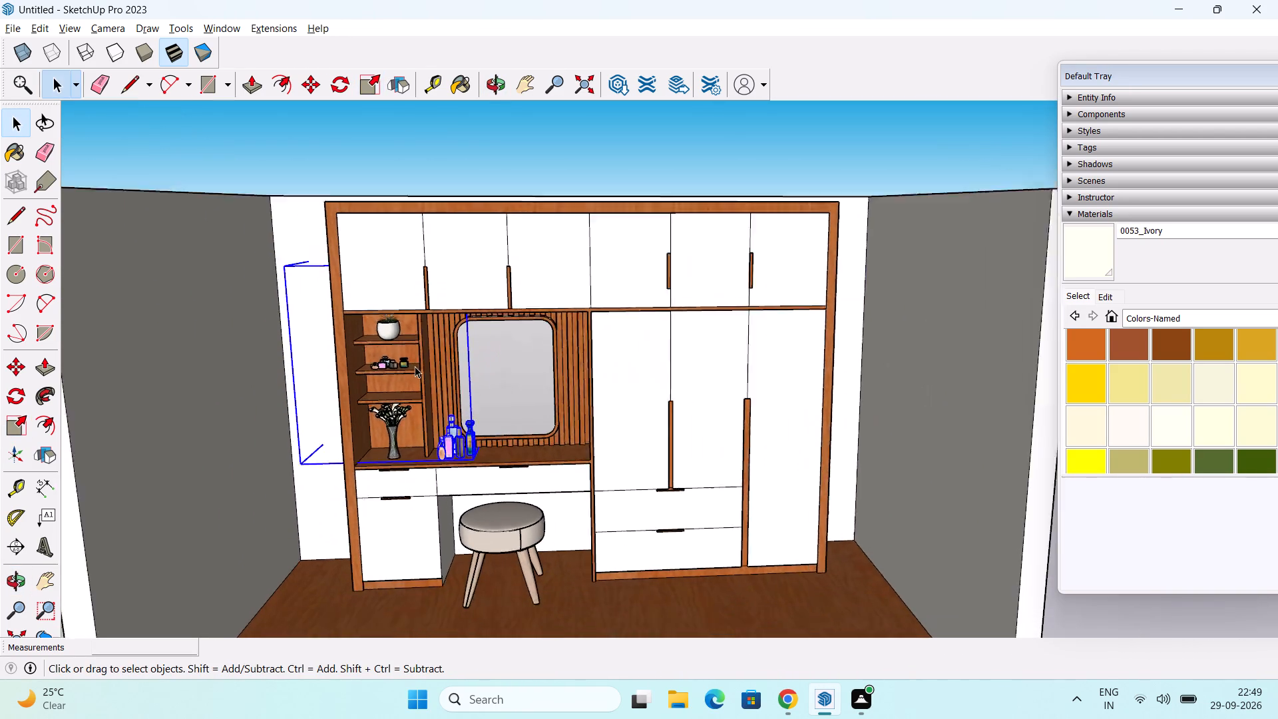
scroll(423, 362, down, 2)
click(921, 424)
Examine the wardrobe wall and the arranged decor from the front and at an angle.
scroll(479, 441, up, 2)
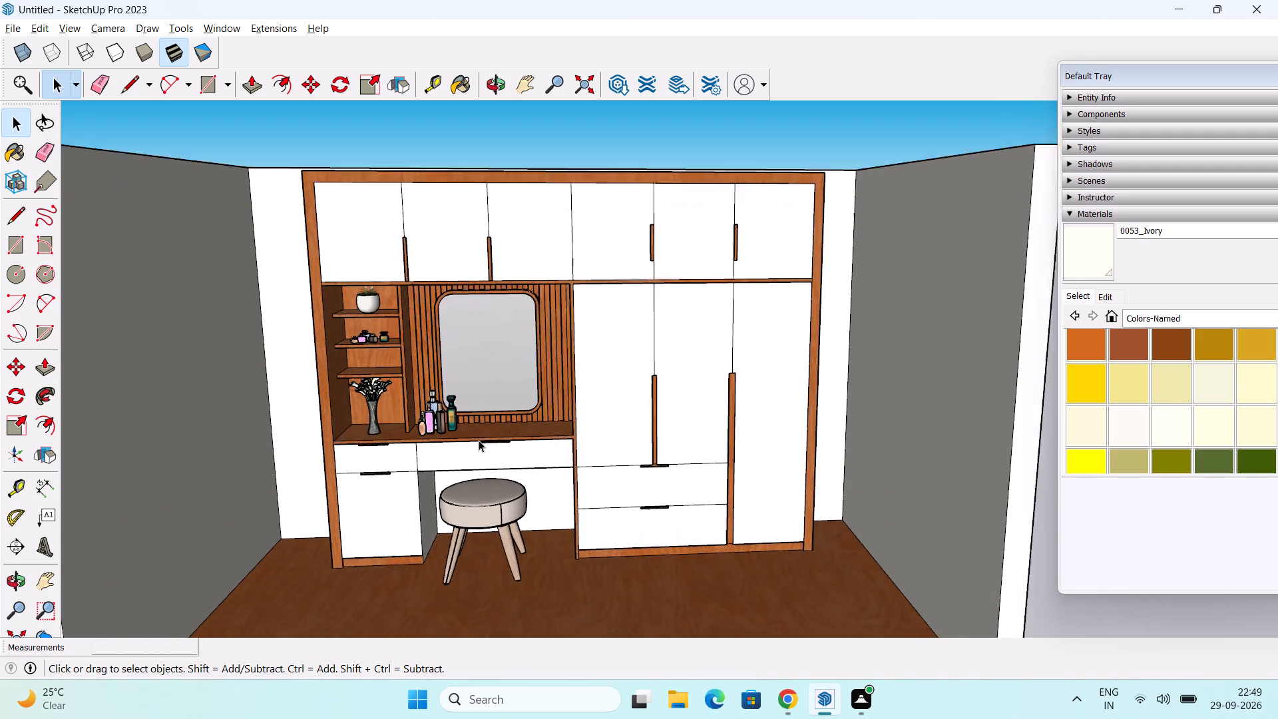
scroll(479, 440, up, 3)
scroll(497, 399, down, 3)
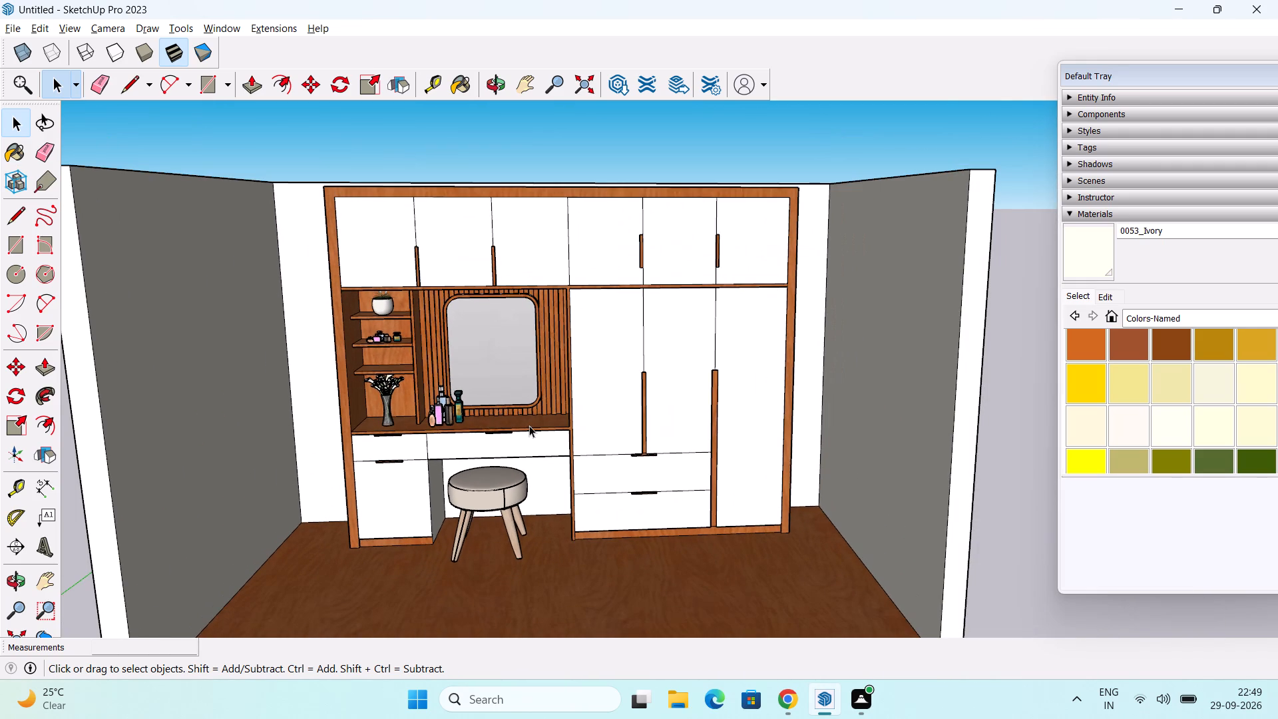
scroll(529, 425, down, 1)
middle_drag(529, 425, 523, 403)
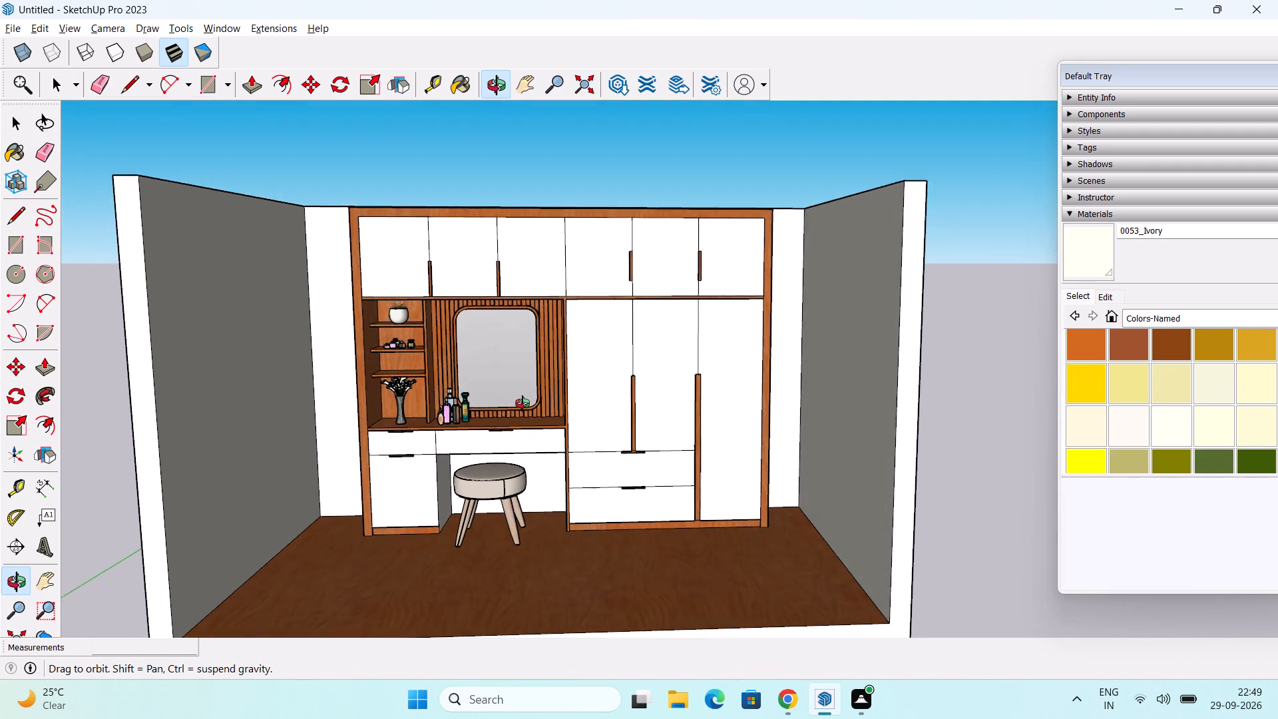
middle_drag(523, 403, 414, 415)
scroll(452, 383, down, 2)
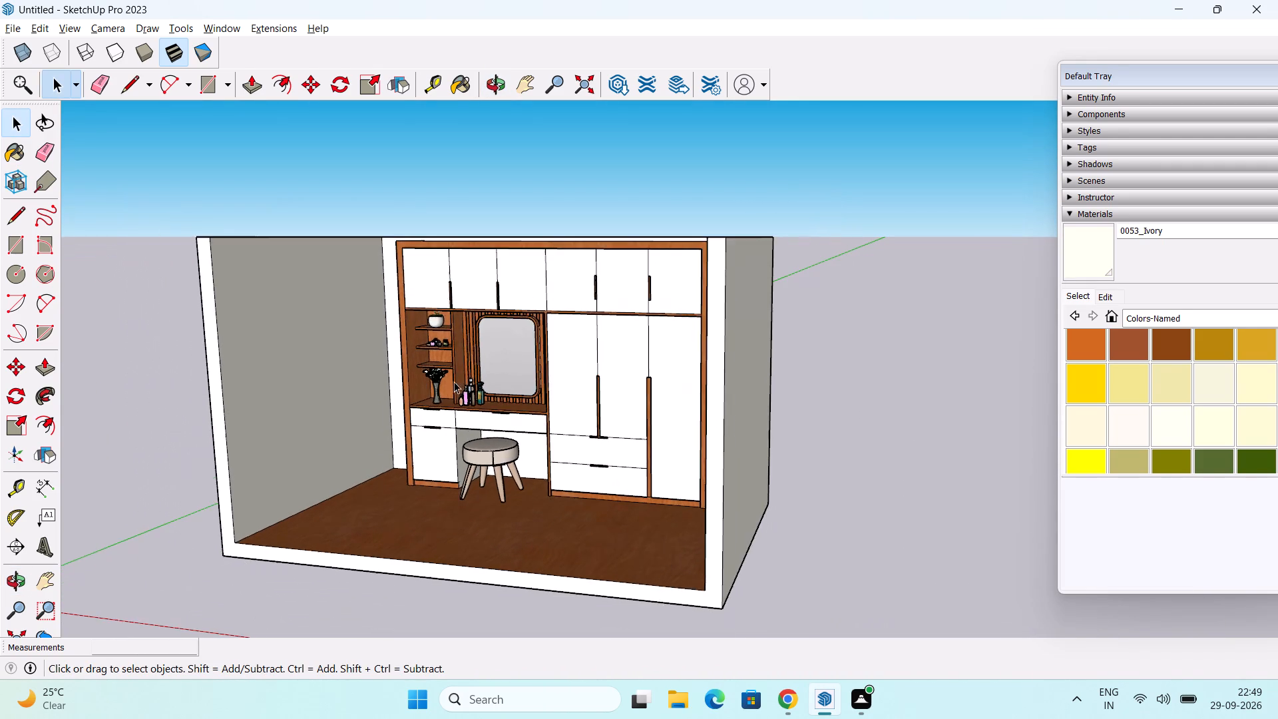
scroll(459, 377, down, 2)
middle_drag(503, 352, 632, 383)
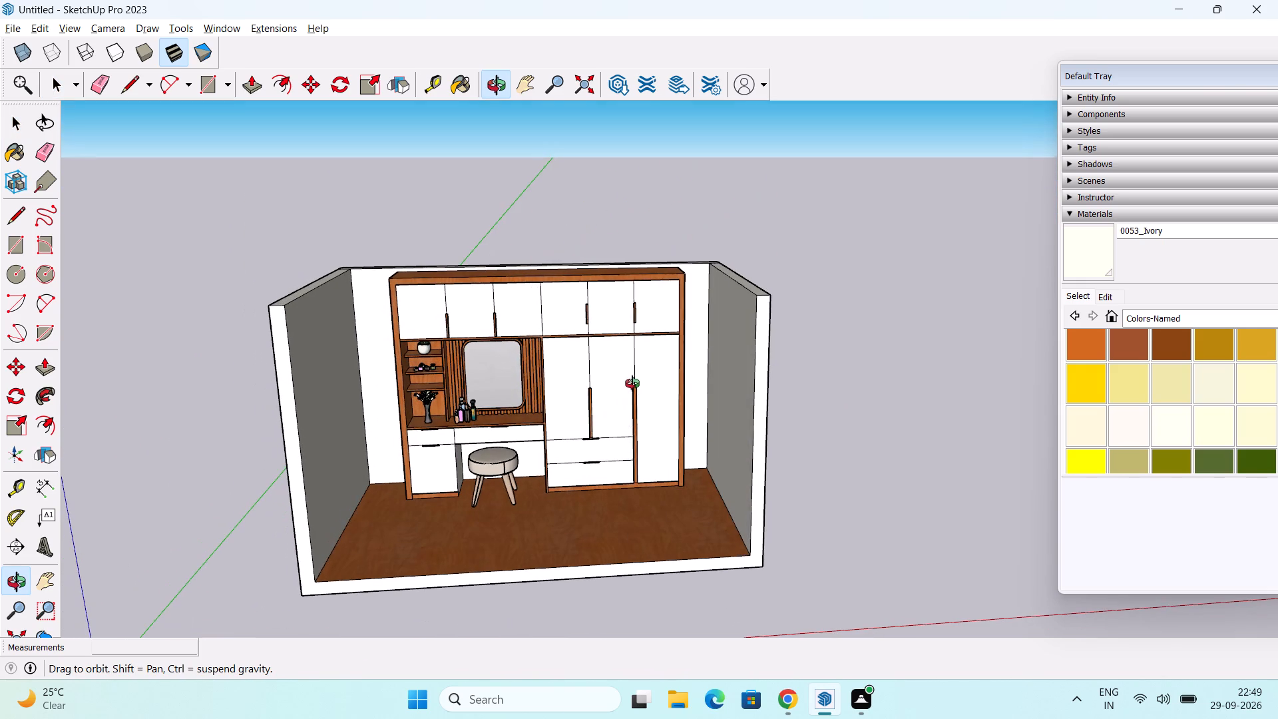
middle_drag(632, 383, 633, 383)
scroll(623, 385, up, 5)
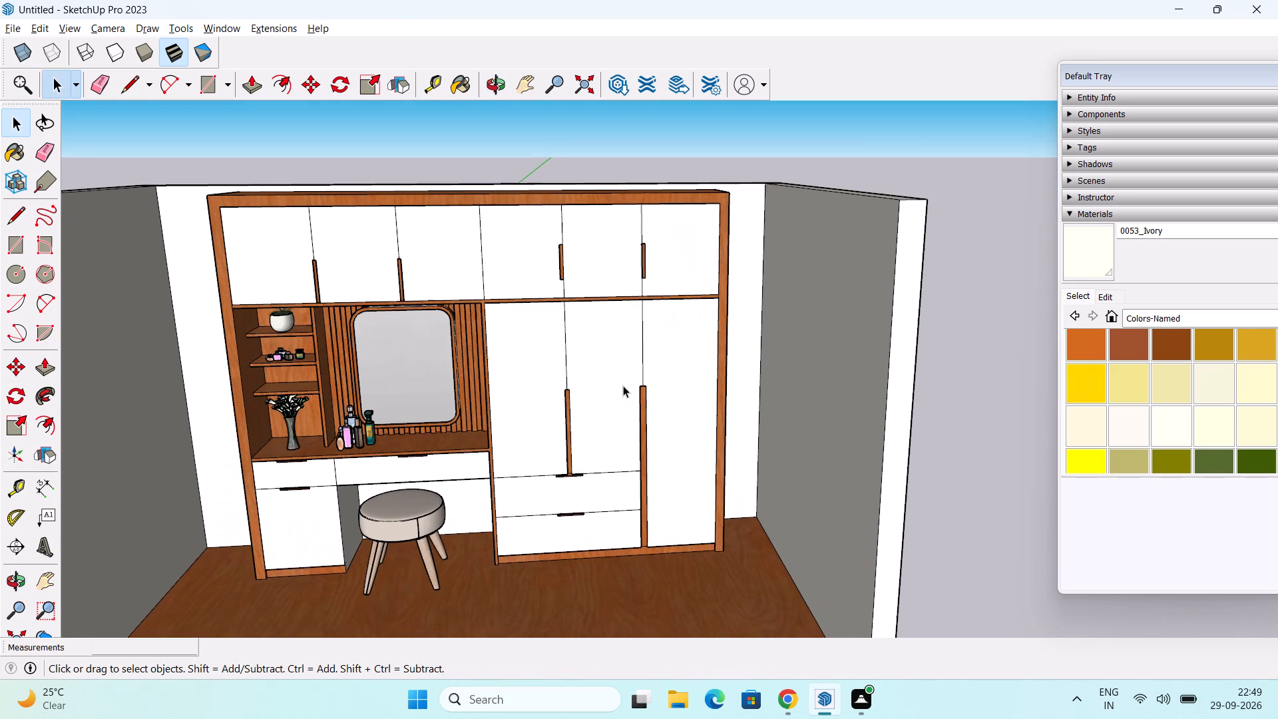
Group all the connected room and wardrobe geometry, leaving the imported decor out of the group.
triple_click(552, 373)
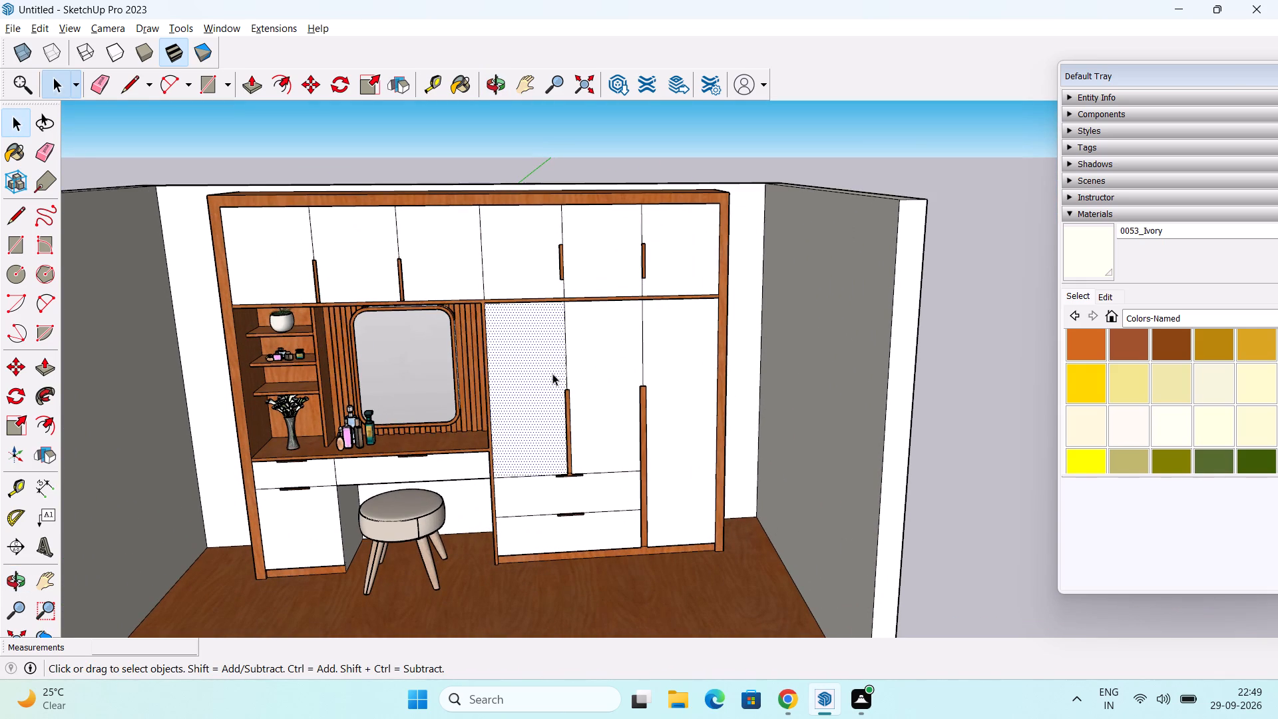
click(552, 373)
right_click(556, 369)
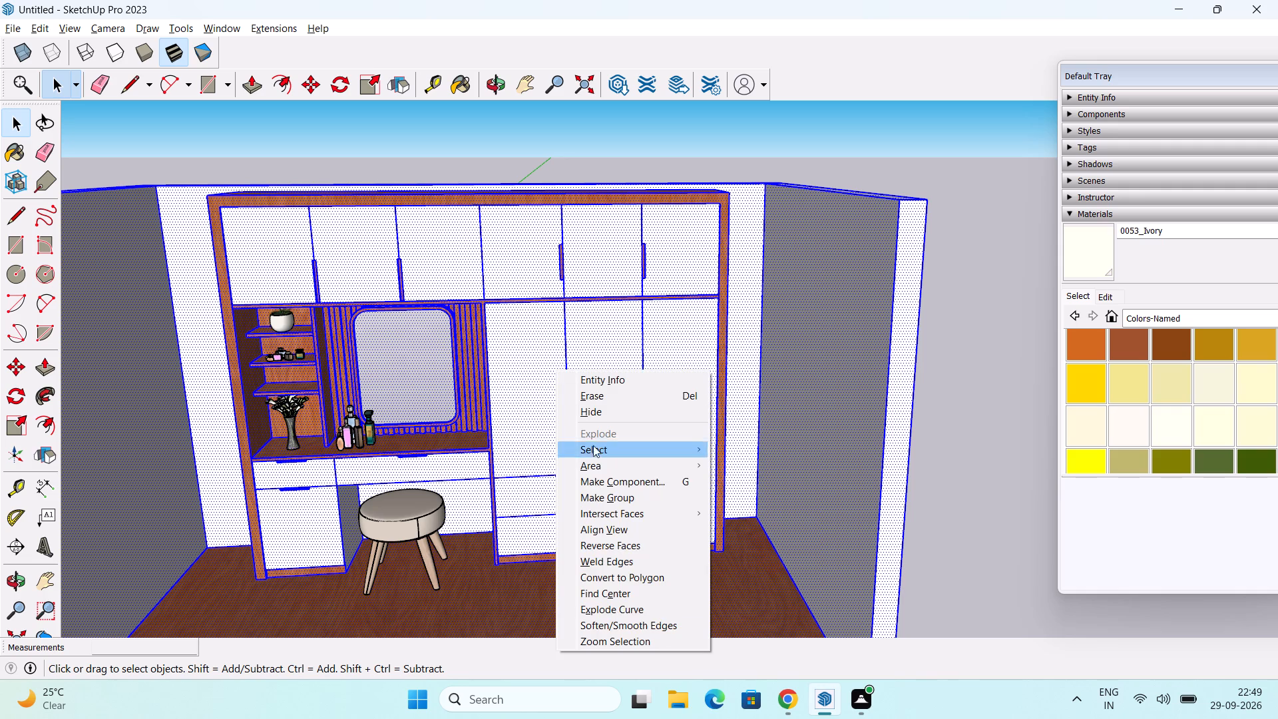
click(656, 503)
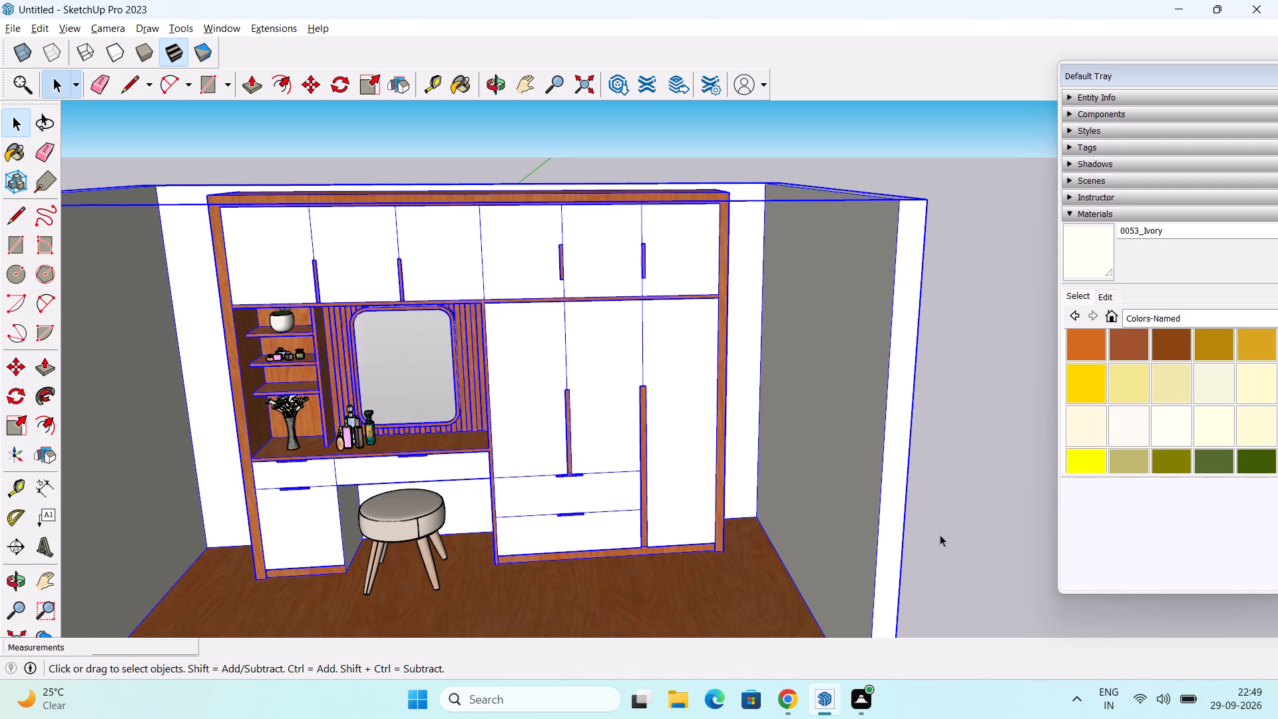
click(966, 541)
Draw a 16' 10 9/16" by 10' rectangle across the tops of the room walls, from the outer back corner to the opposite front corner.
scroll(445, 439, down, 2)
middle_drag(453, 423, 432, 570)
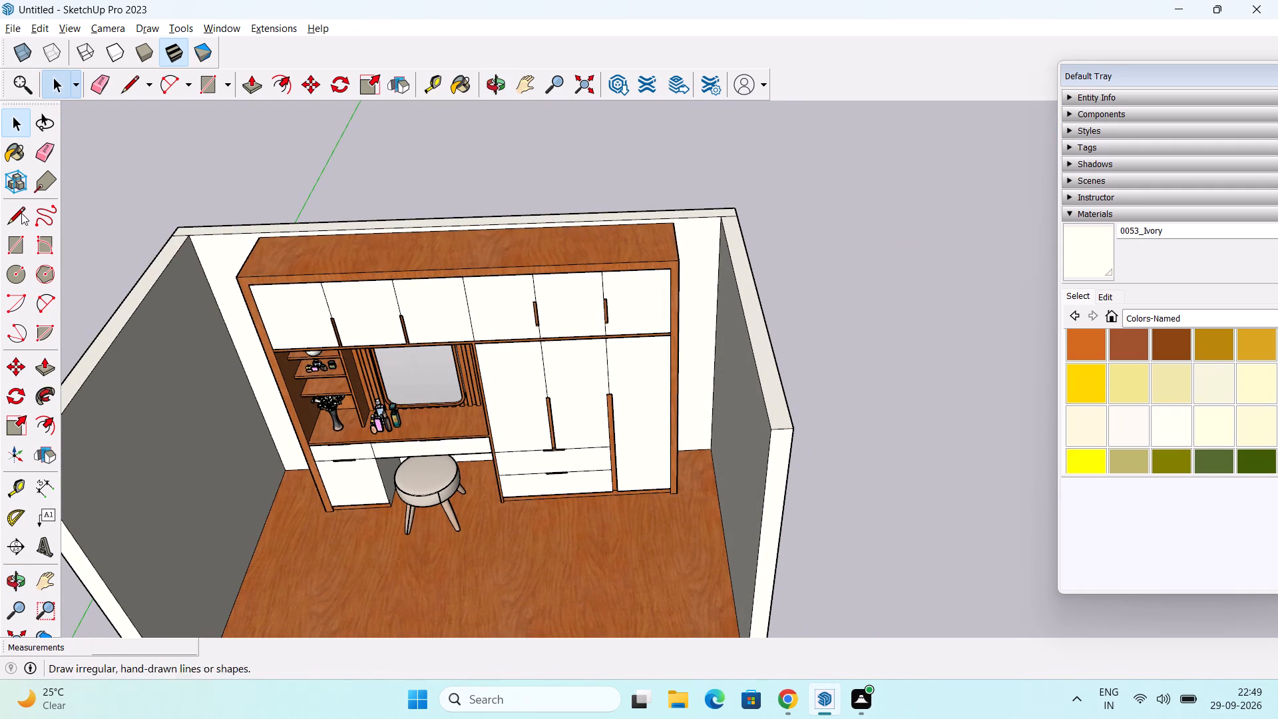
click(17, 246)
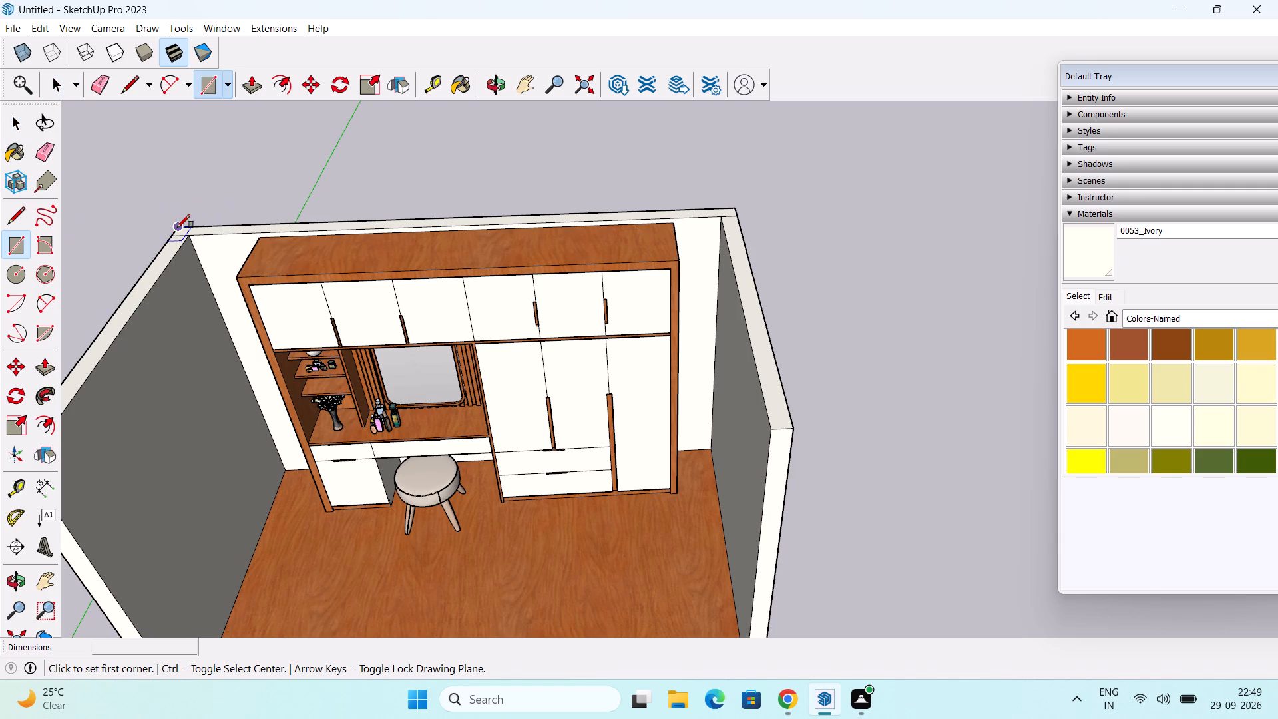
click(179, 227)
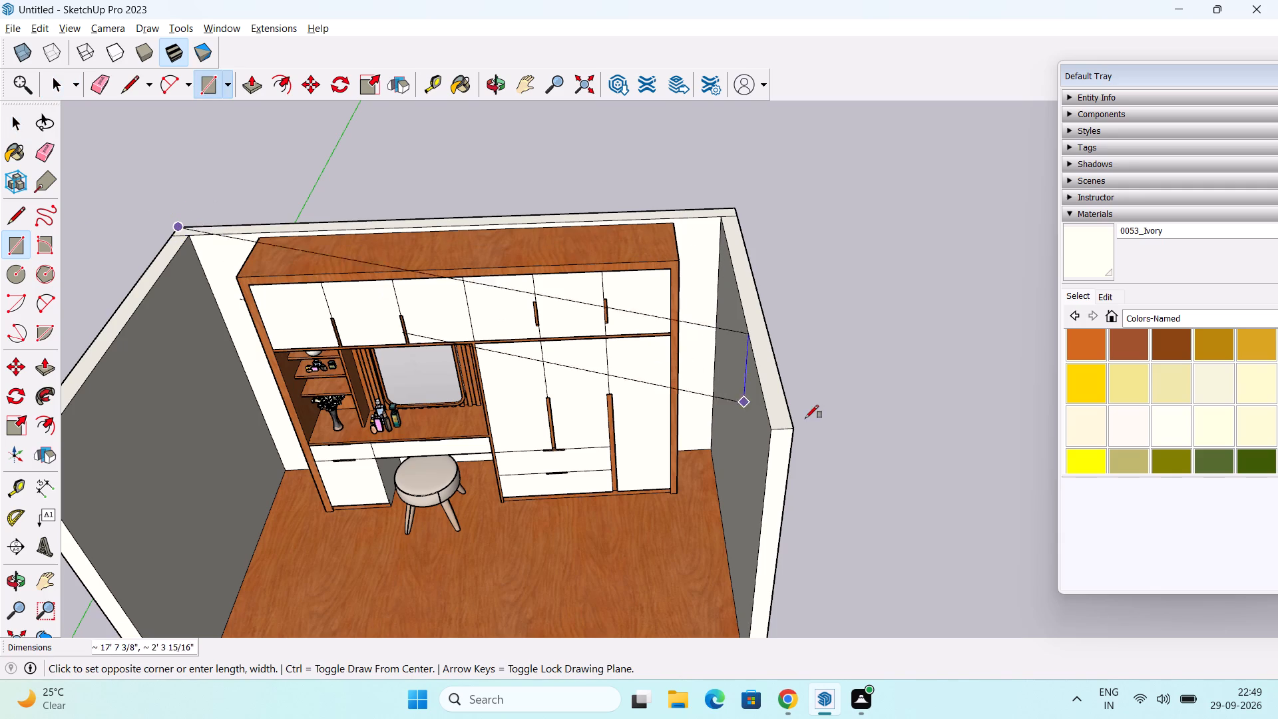
click(791, 431)
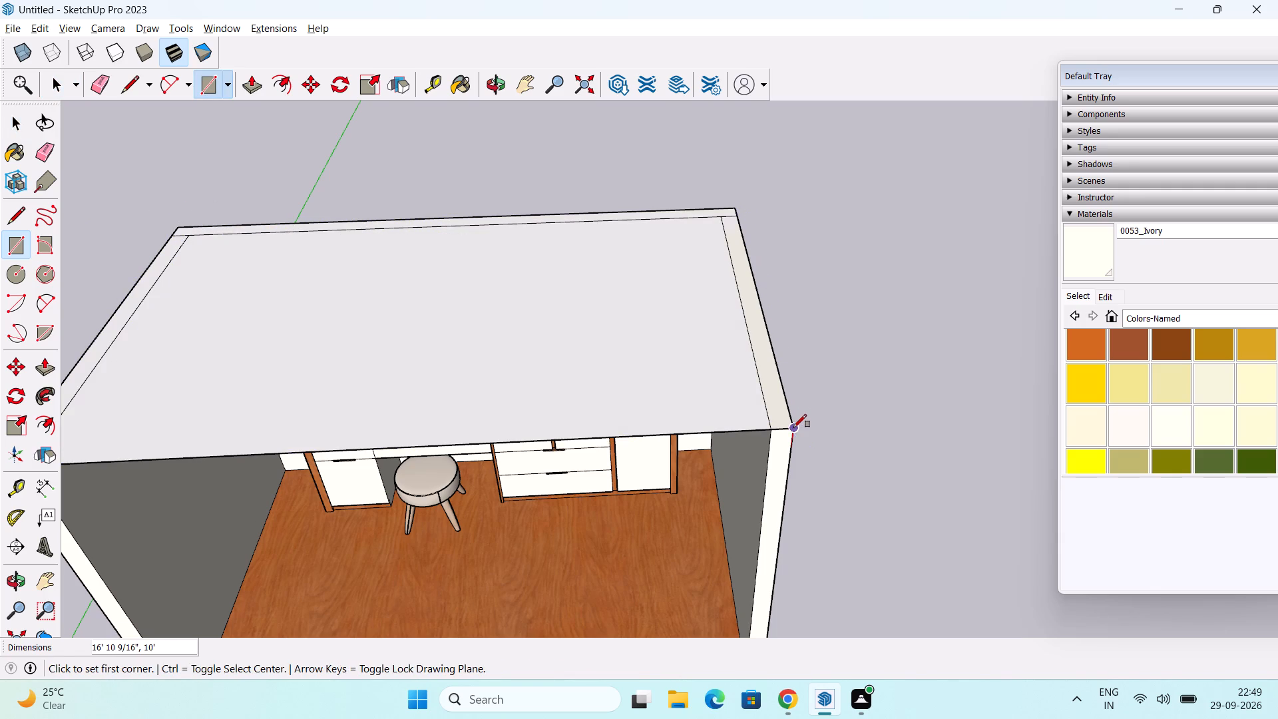
key(space)
Push/Pull the rectangle on top of the walls upward by 6" to form the ceiling slab.
key(p)
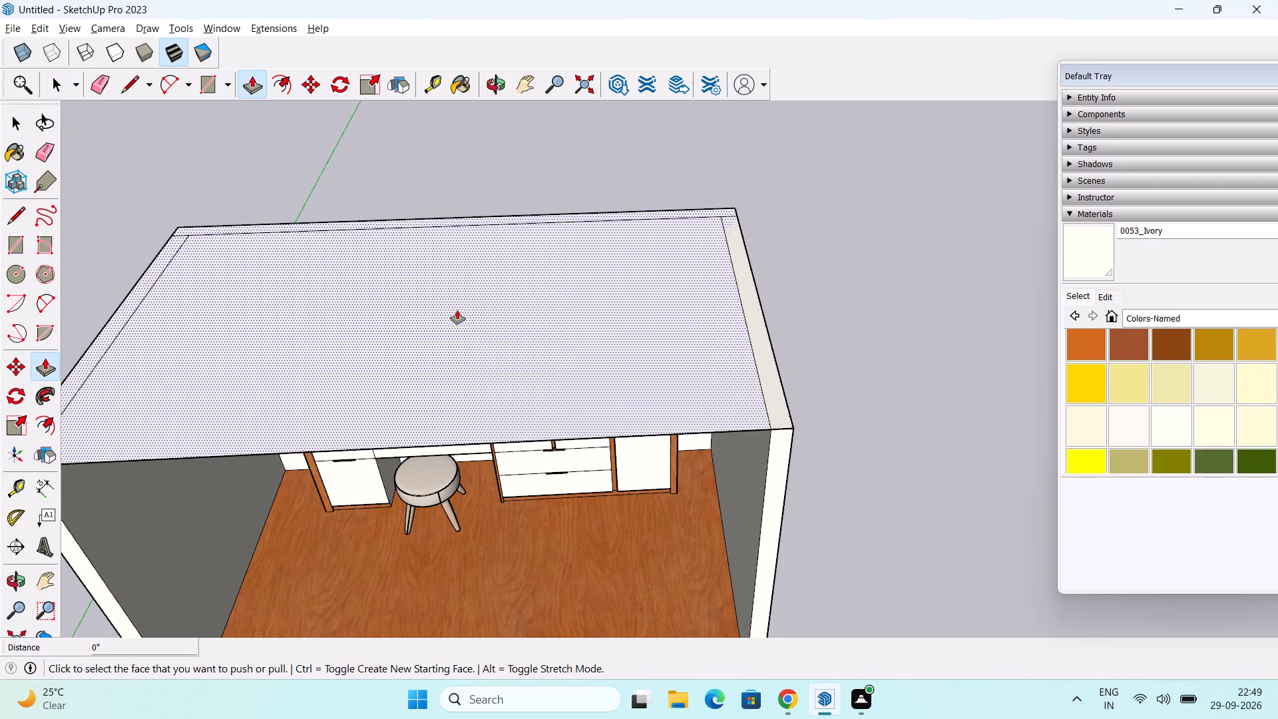
click(457, 310)
key(6)
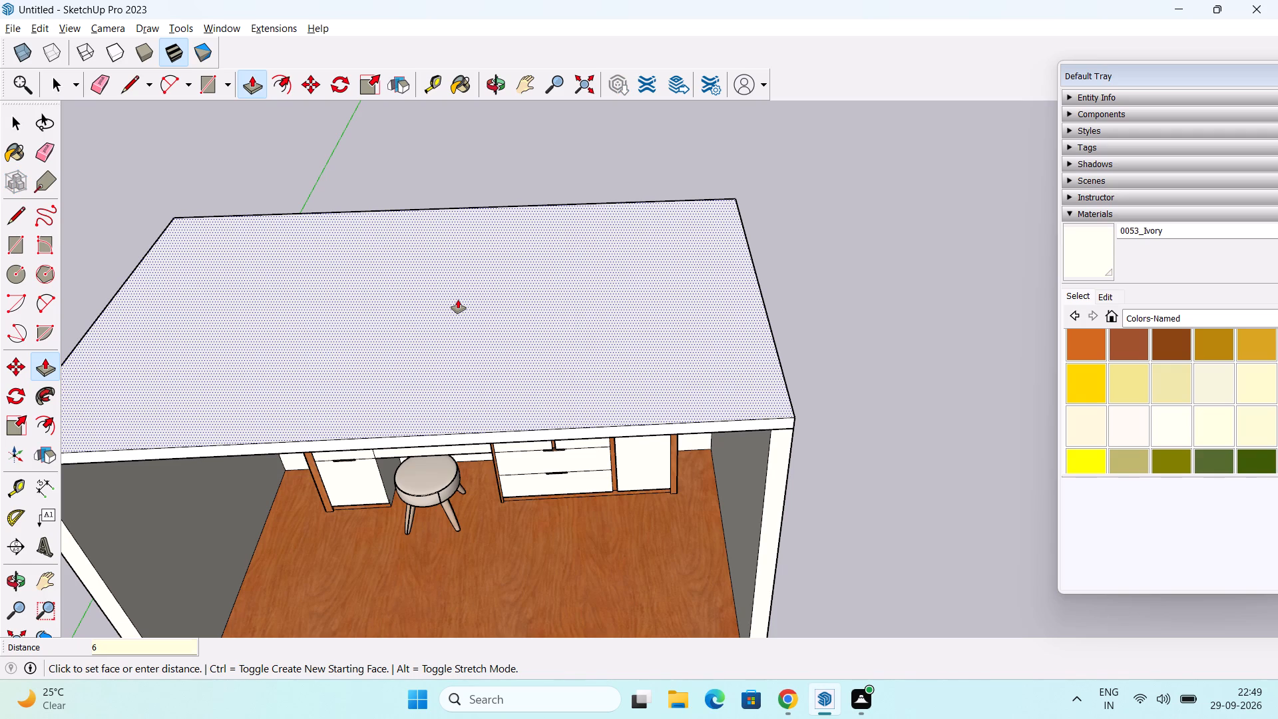
key(shift+quotedbl)
key(Return)
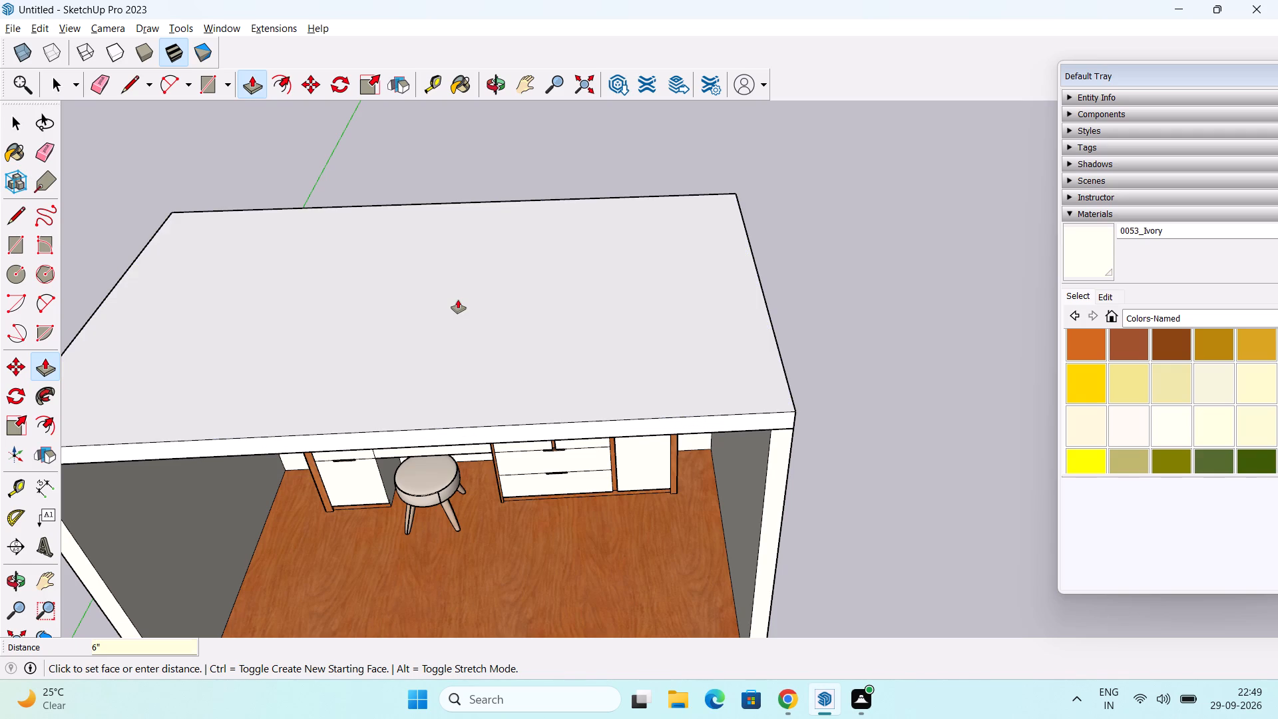
key(space)
Paint the ceiling slab's top, side edge, front edge and underside with the 0053_Ivory material.
click(1092, 254)
click(659, 333)
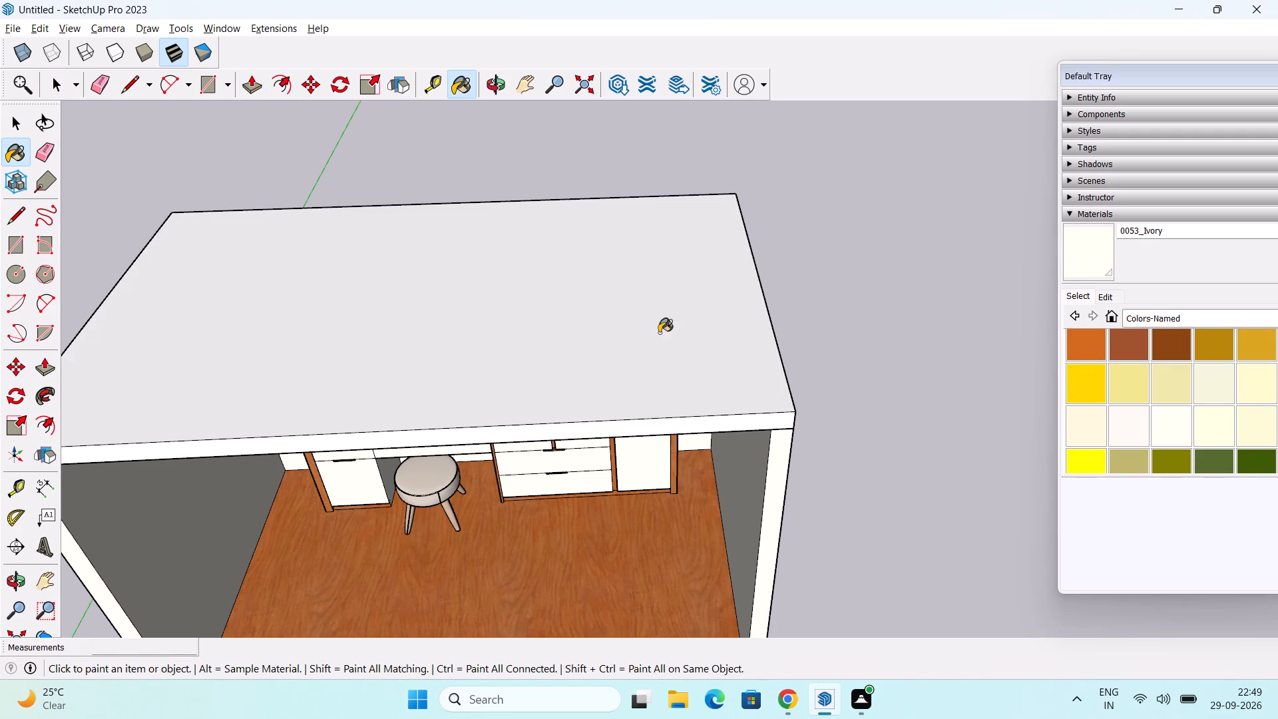
middle_drag(821, 371, 561, 344)
scroll(592, 337, up, 5)
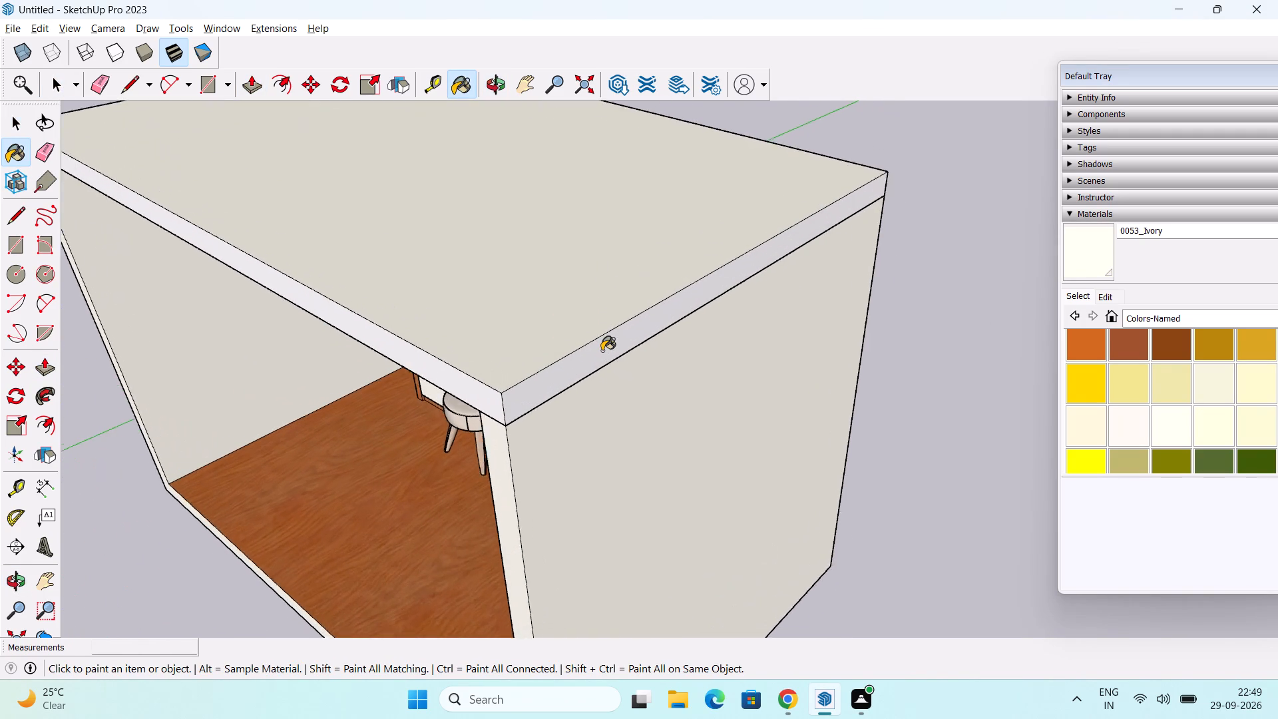
scroll(602, 351, up, 3)
click(602, 350)
click(405, 395)
scroll(383, 446, down, 3)
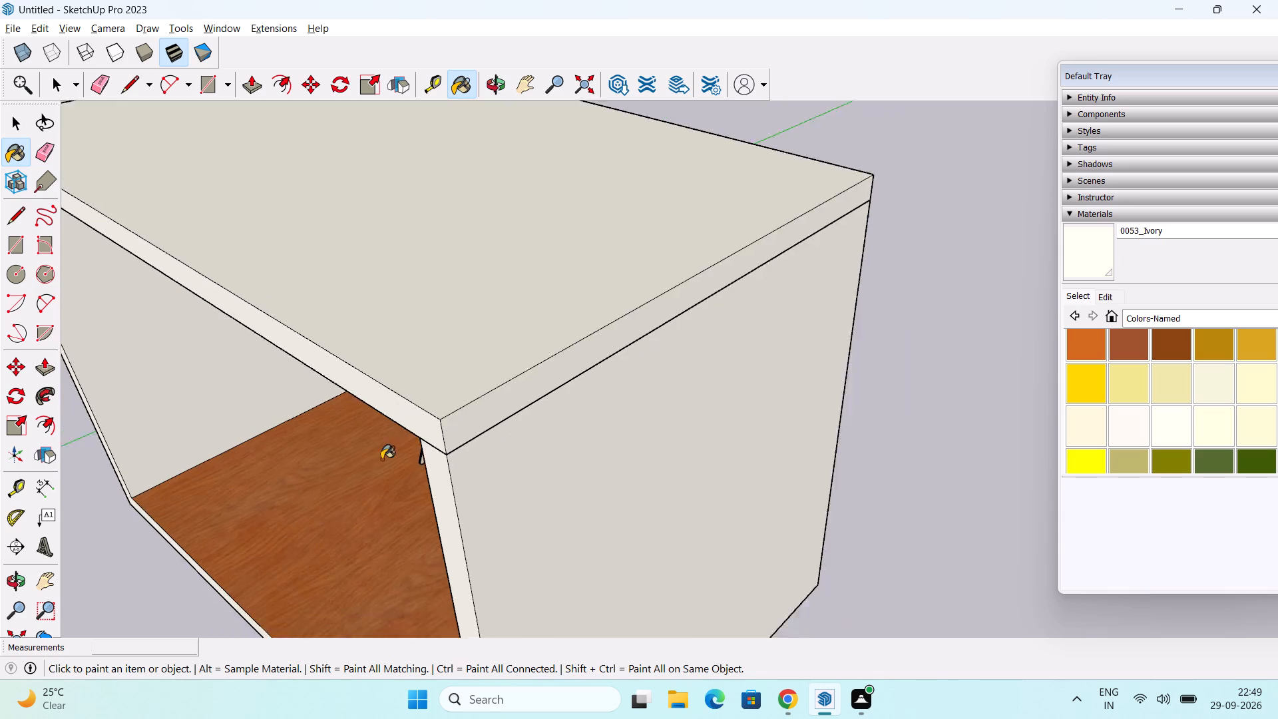
middle_drag(362, 494, 504, 262)
click(496, 133)
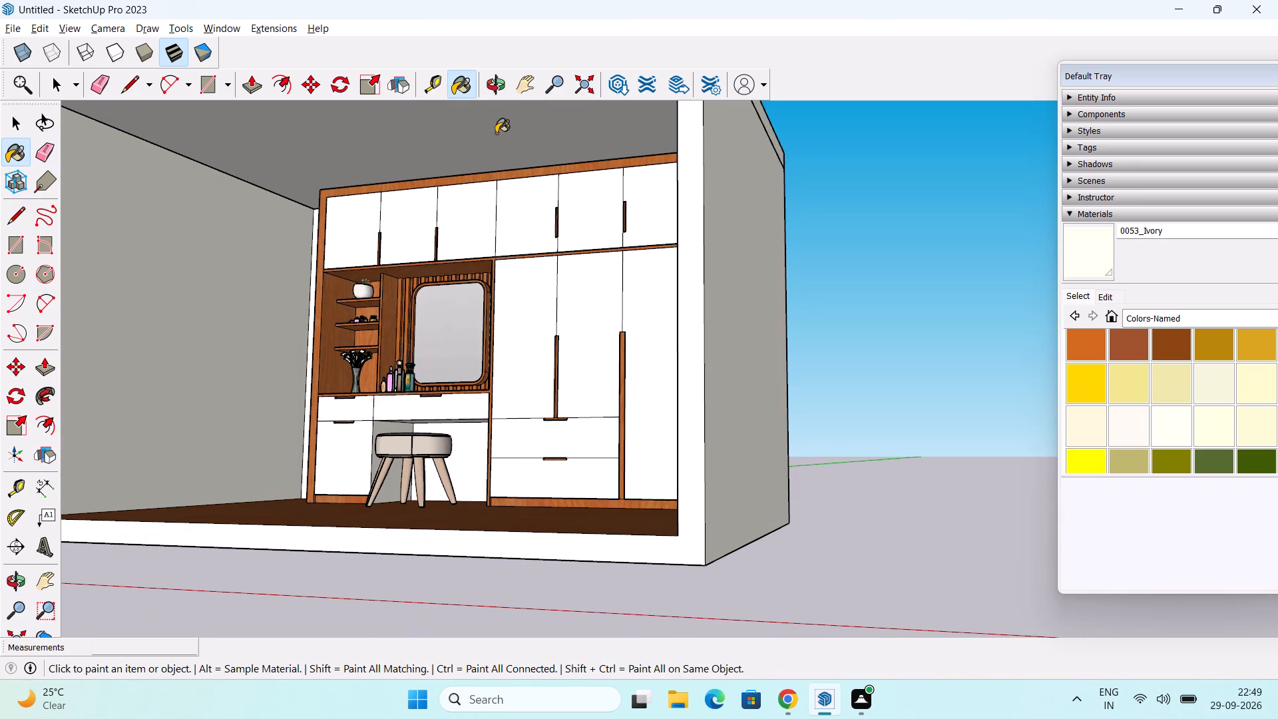
scroll(373, 218, down, 4)
middle_drag(360, 261, 562, 276)
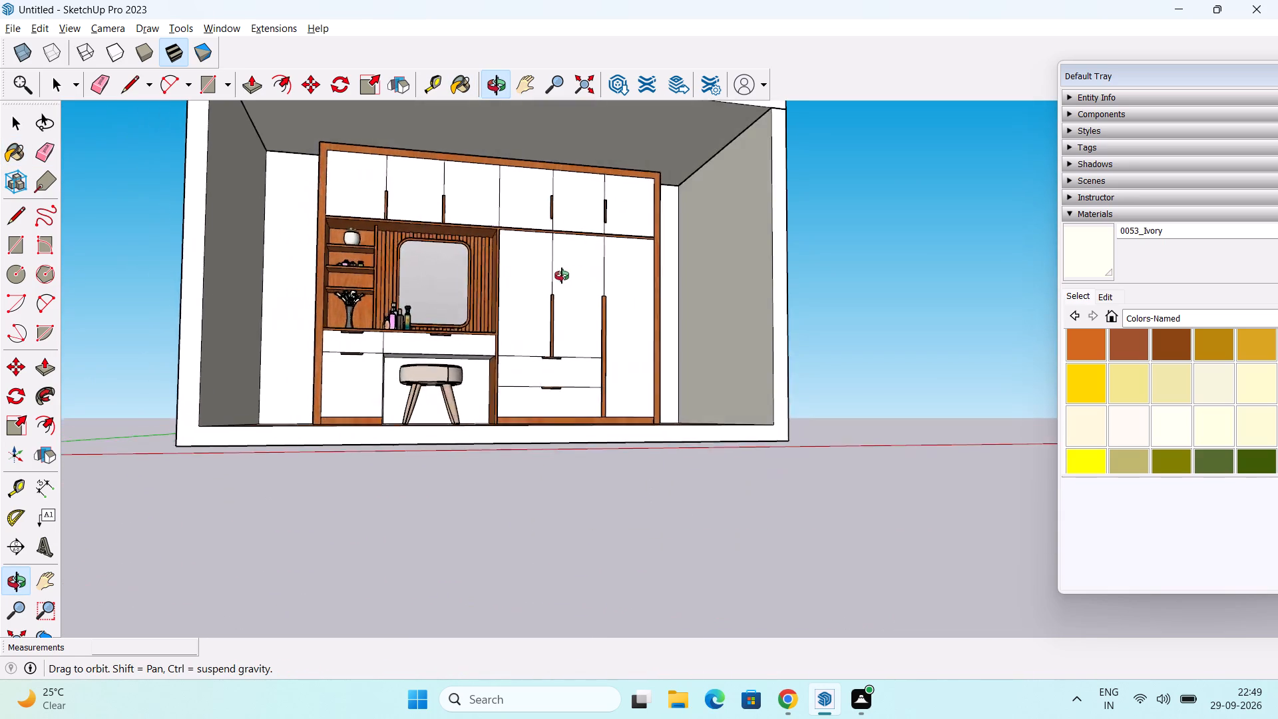
Paint the ceiling slab's unpainted side and back edges and the room's outer side and back walls with the 0053_Ivory material.
middle_drag(562, 276, 744, 378)
scroll(501, 246, up, 3)
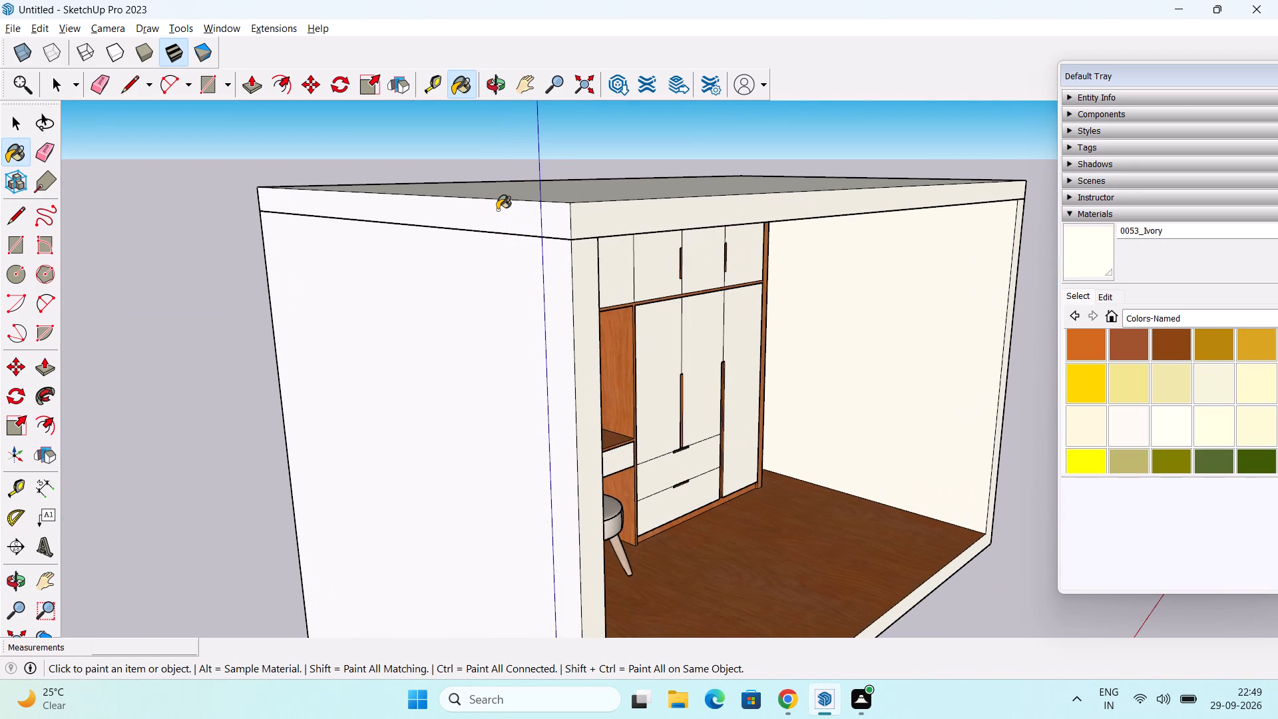
click(497, 210)
scroll(477, 255, down, 7)
click(435, 316)
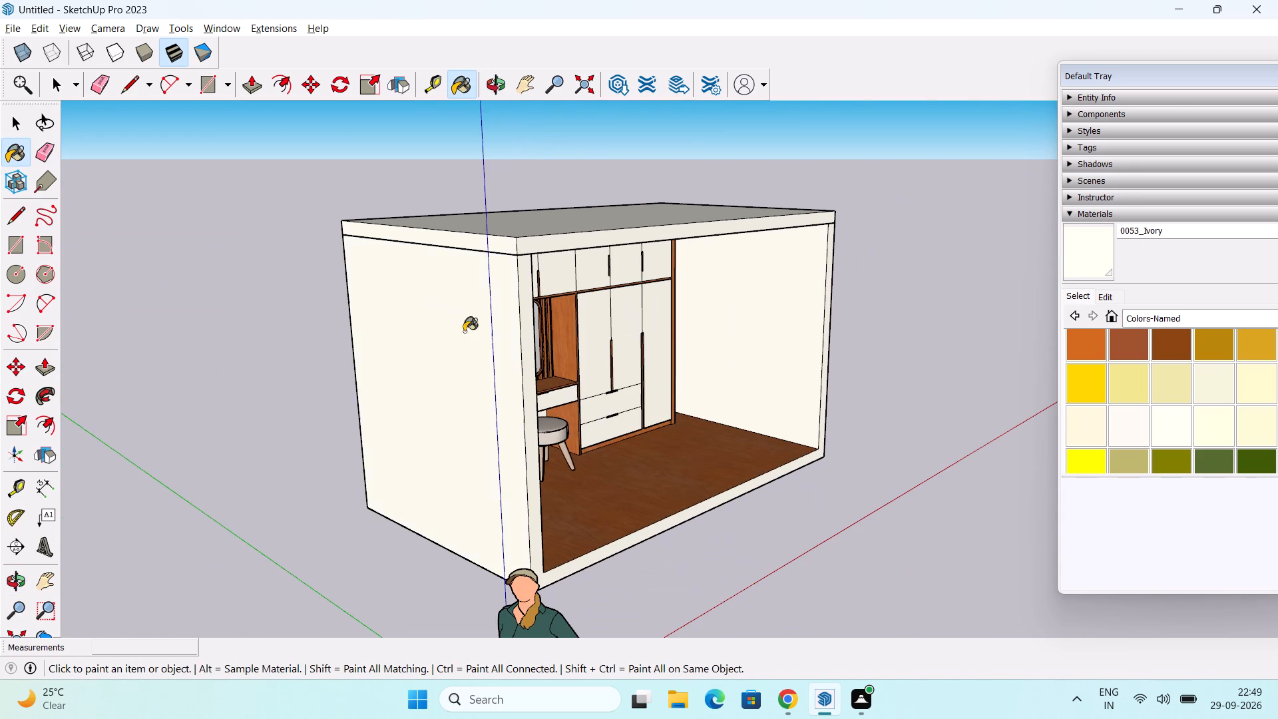
scroll(477, 342, down, 4)
middle_drag(480, 343, 974, 358)
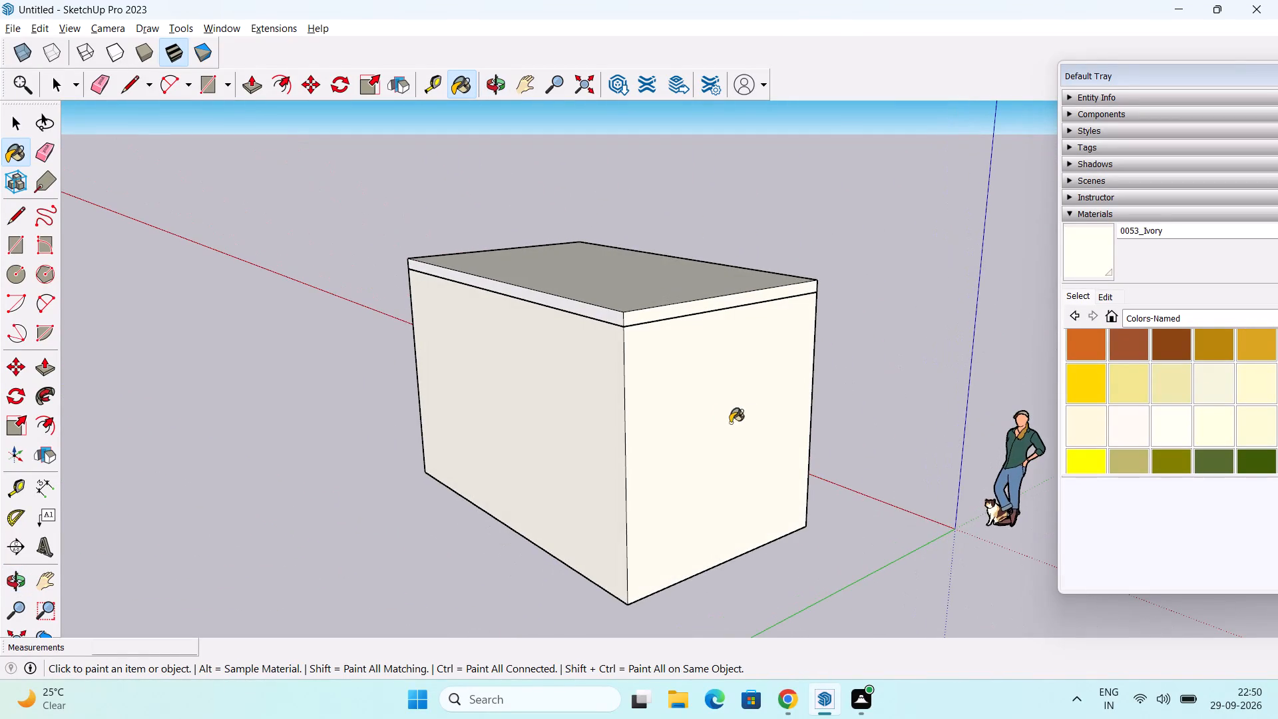
scroll(633, 352, up, 8)
click(612, 308)
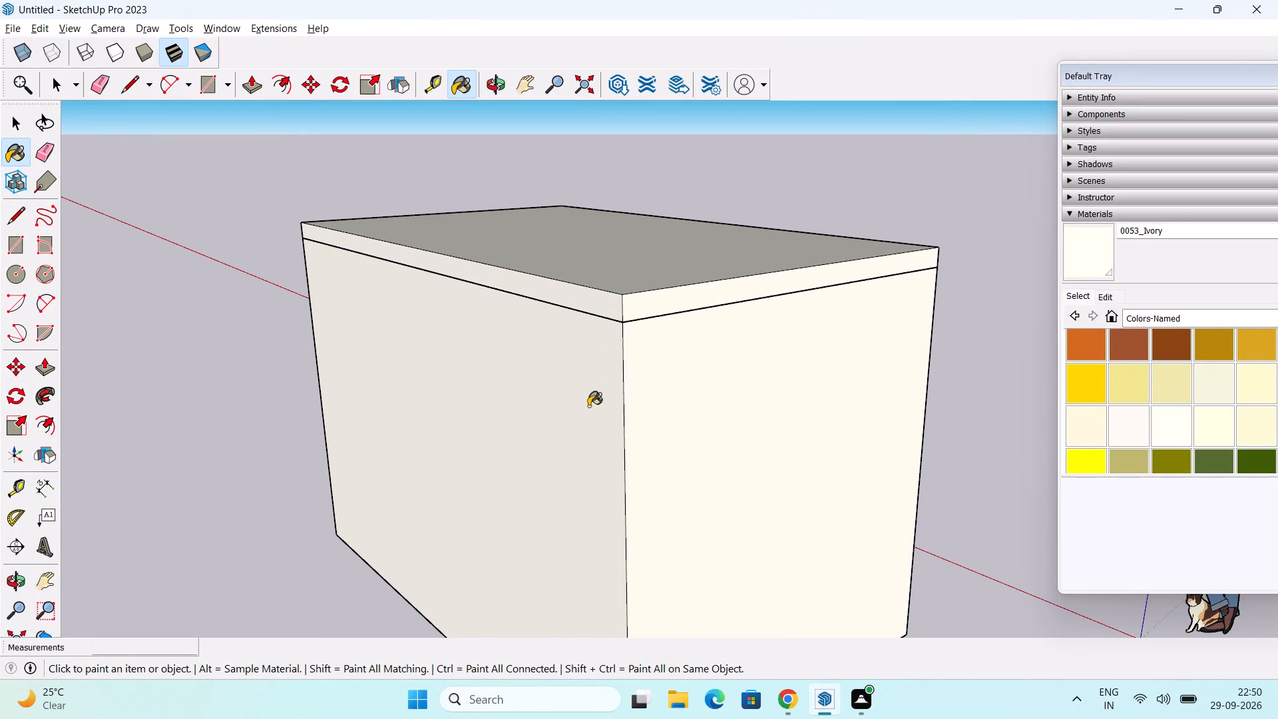
click(588, 406)
Inside the room group, Push/Pull the front face of the walls and floor outward by about 4' 11".
scroll(504, 459, down, 6)
middle_drag(502, 461, 934, 402)
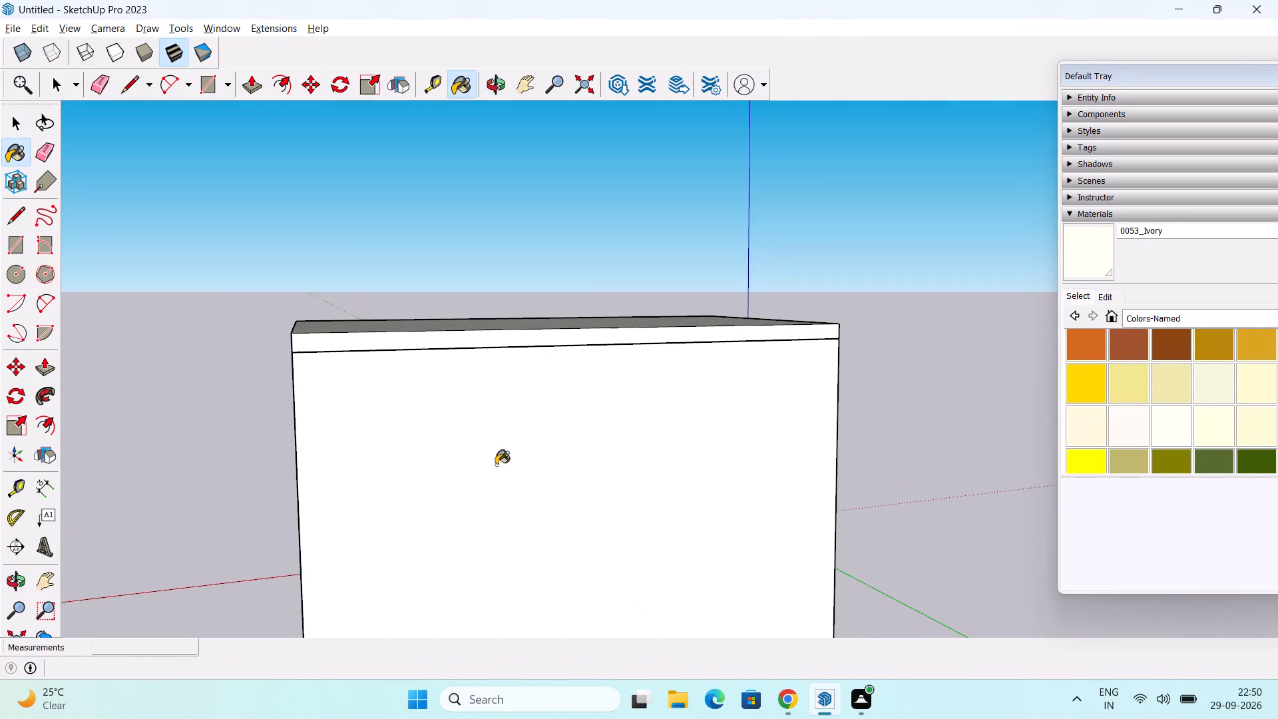
scroll(427, 469, down, 3)
middle_drag(427, 469, 1118, 535)
middle_drag(935, 517, 725, 399)
middle_drag(665, 481, 767, 446)
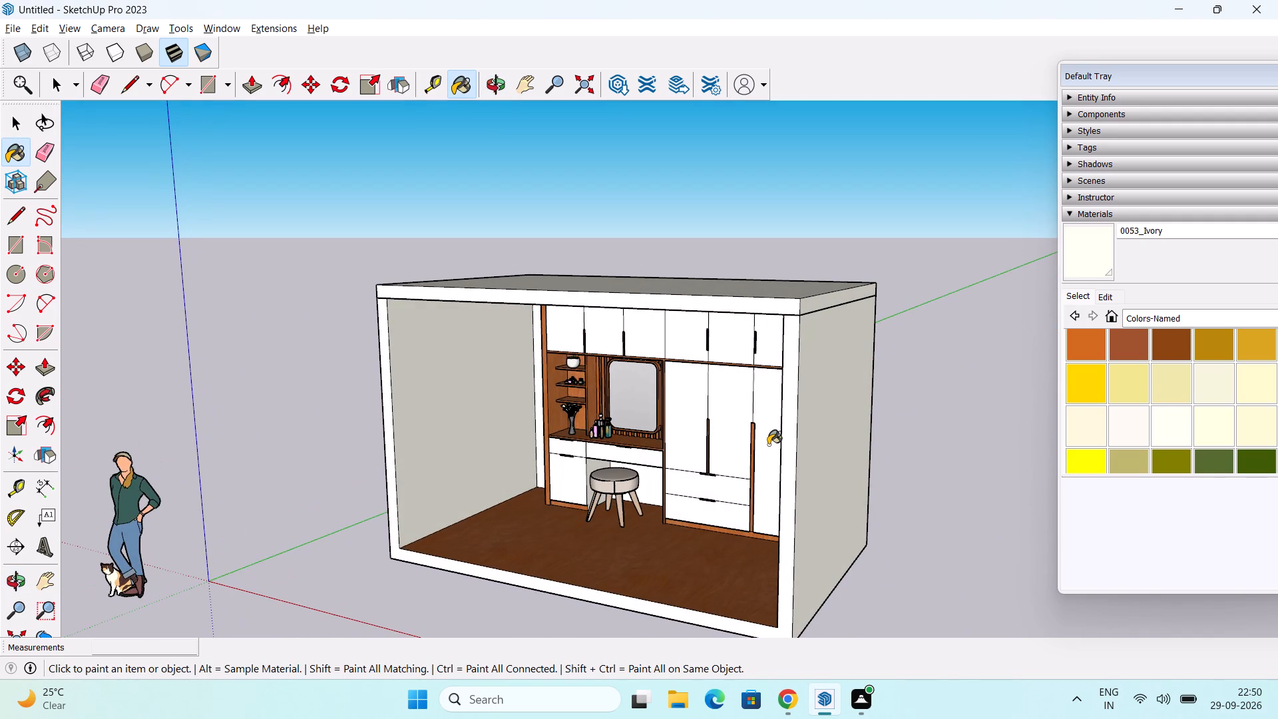
key(space)
key(p)
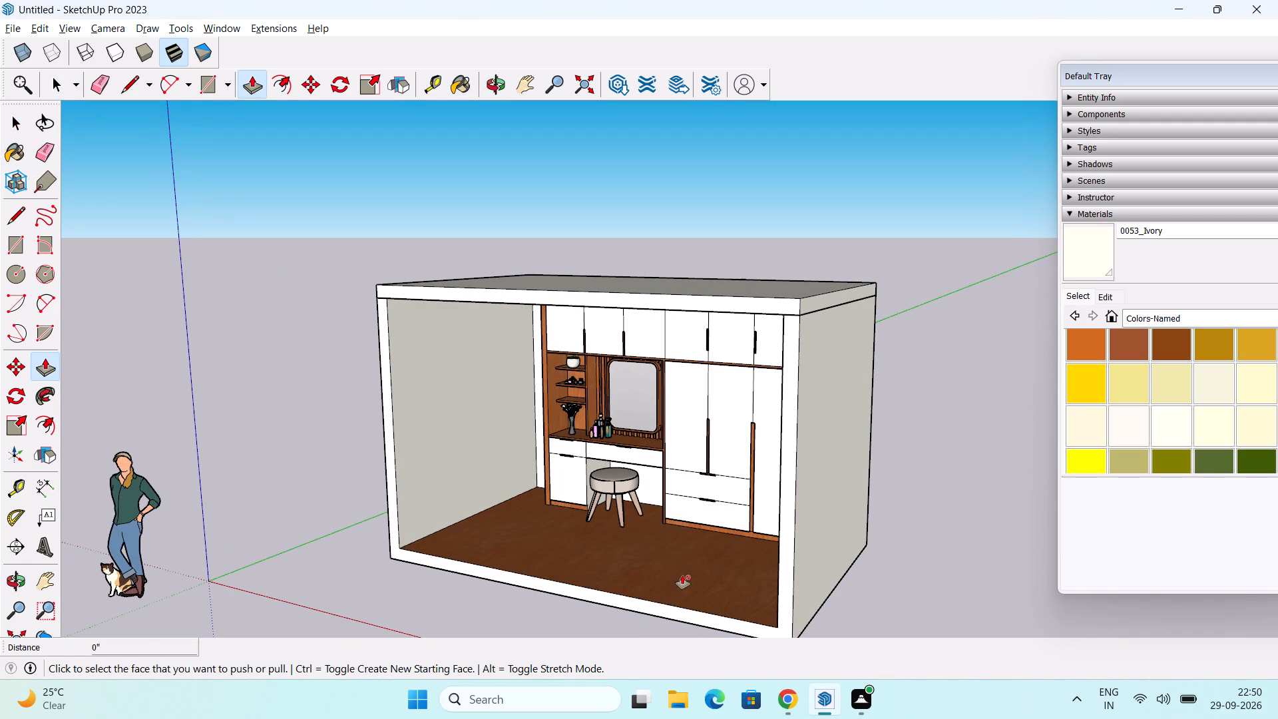
key(space)
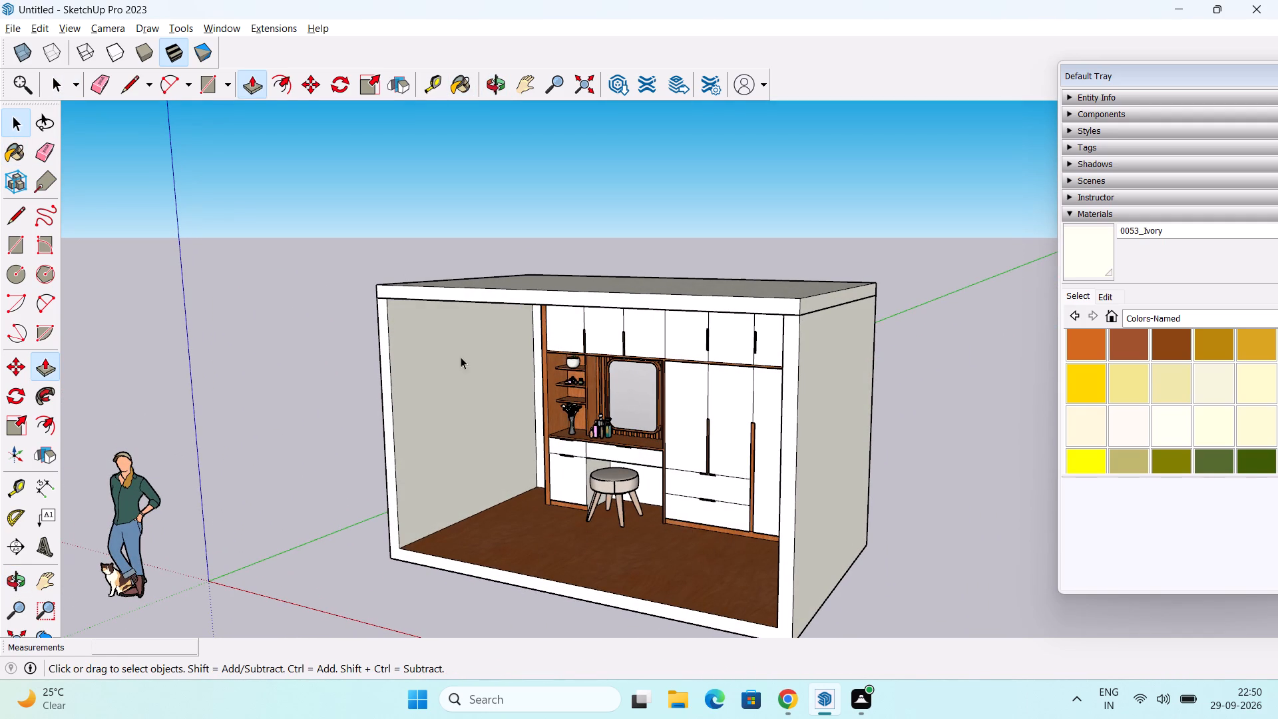
triple_click(447, 373)
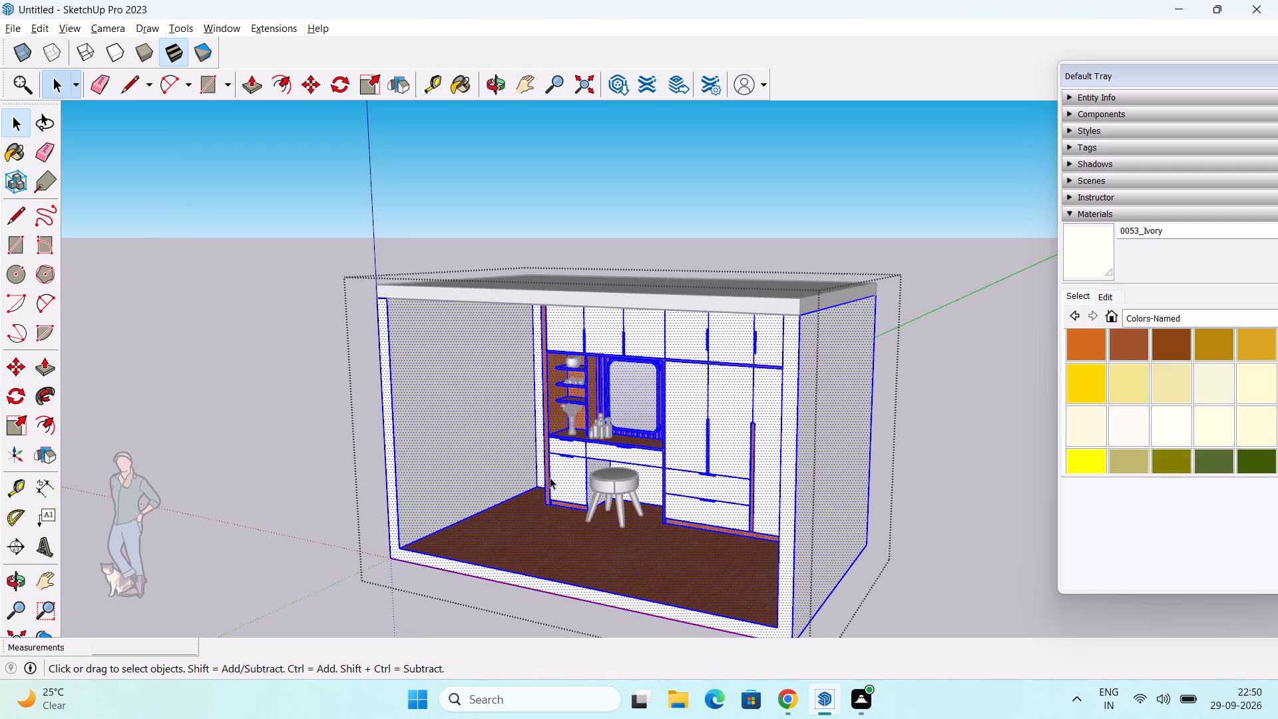
key(p)
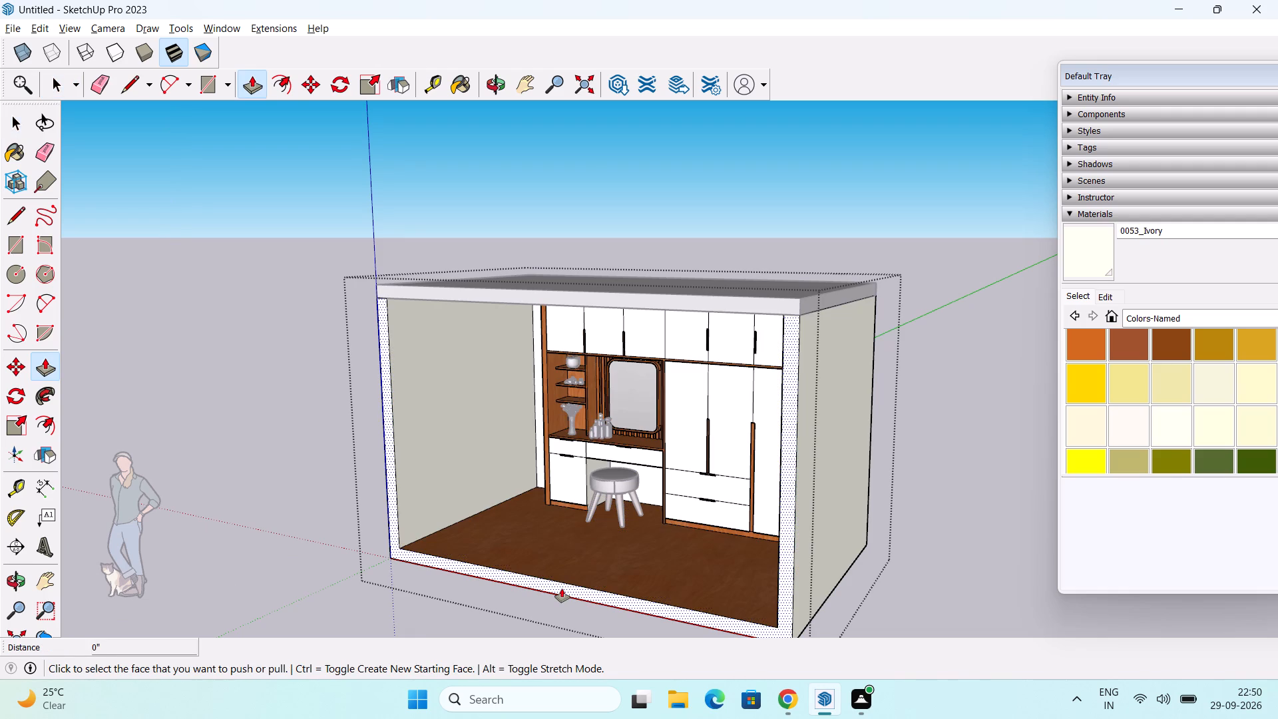
click(562, 589)
scroll(523, 617, down, 3)
middle_drag(527, 614, 596, 481)
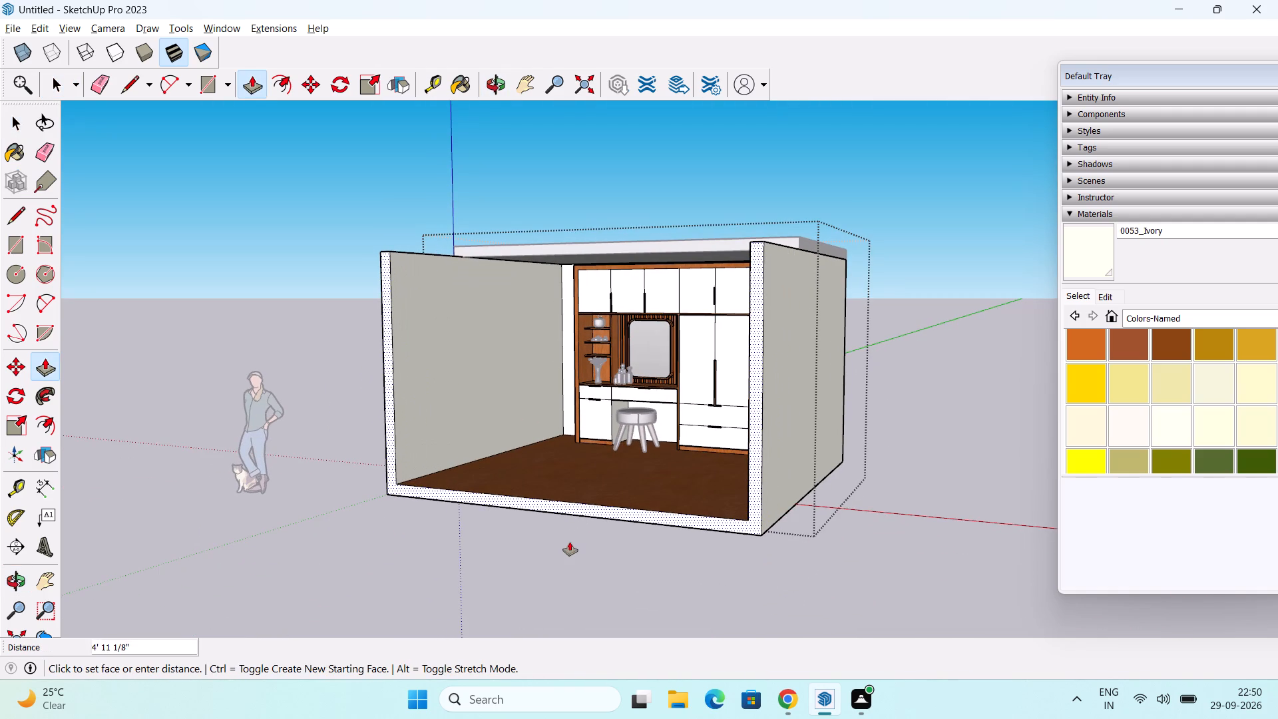
click(570, 542)
middle_drag(604, 428, 608, 479)
key(space)
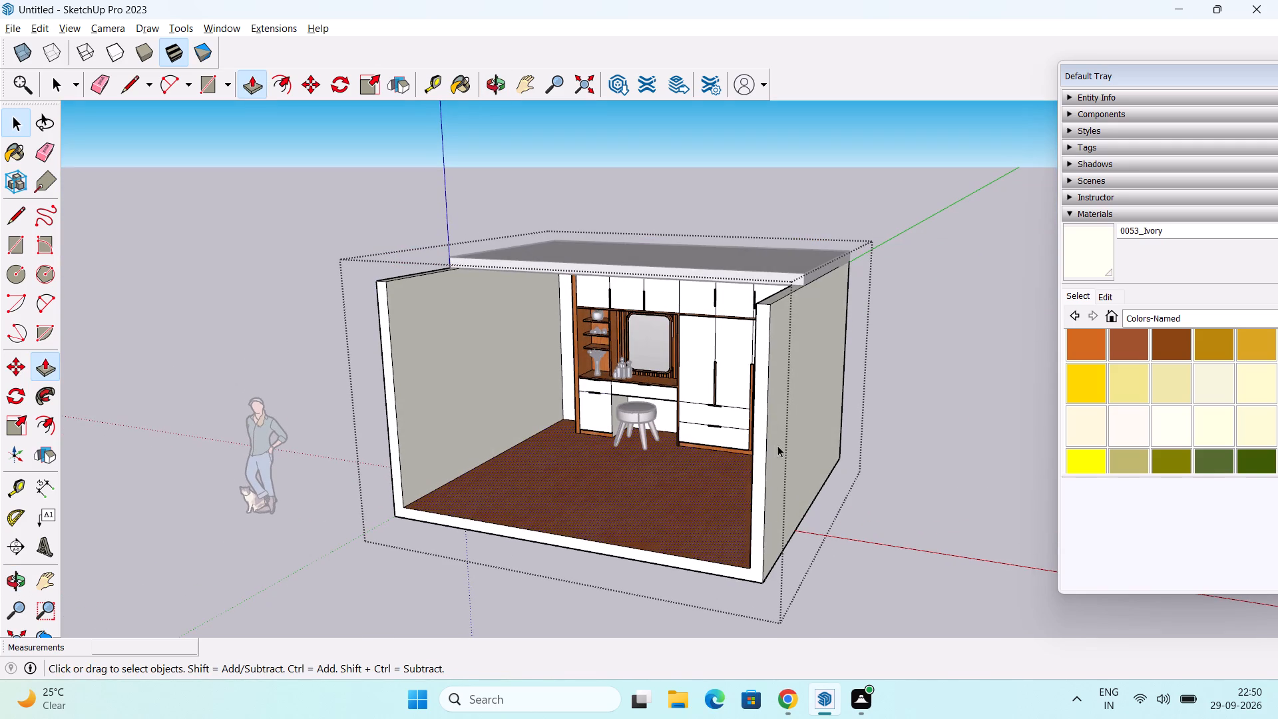
click(913, 429)
Push/Pull the ceiling slab's front edge forward until it is flush with the front ends of the extended walls.
scroll(569, 263, up, 3)
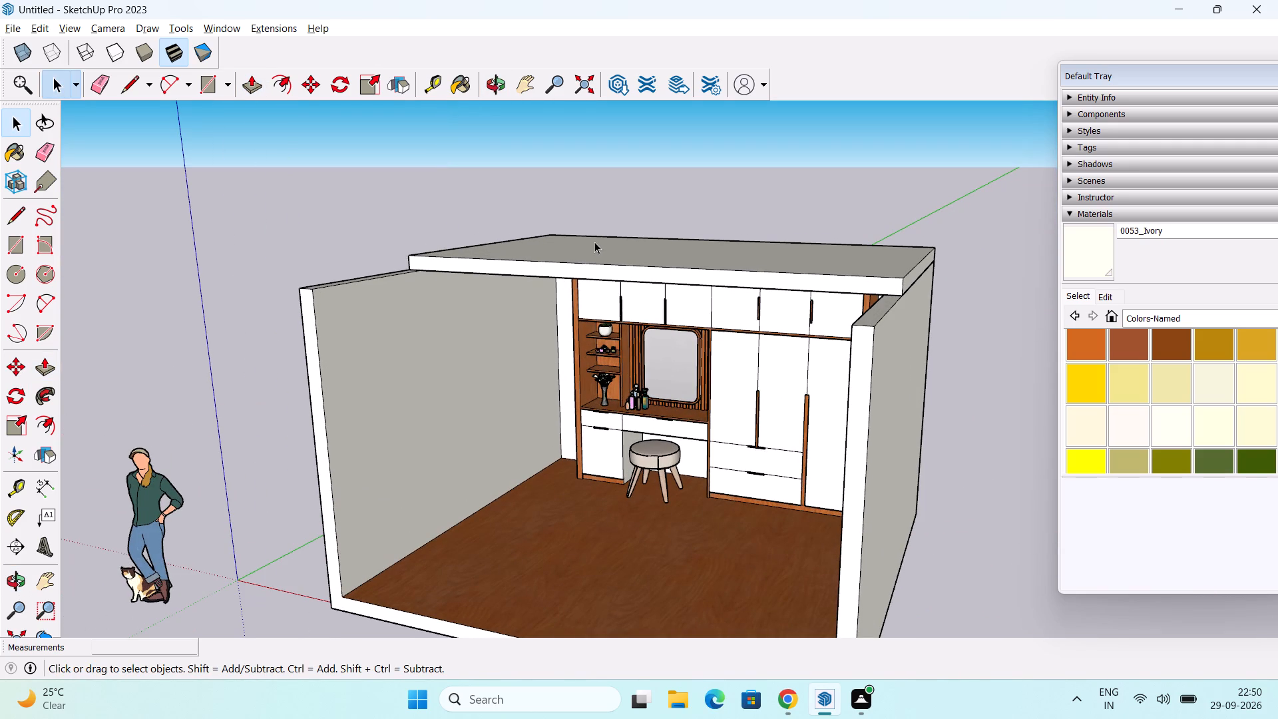
key(p)
click(681, 272)
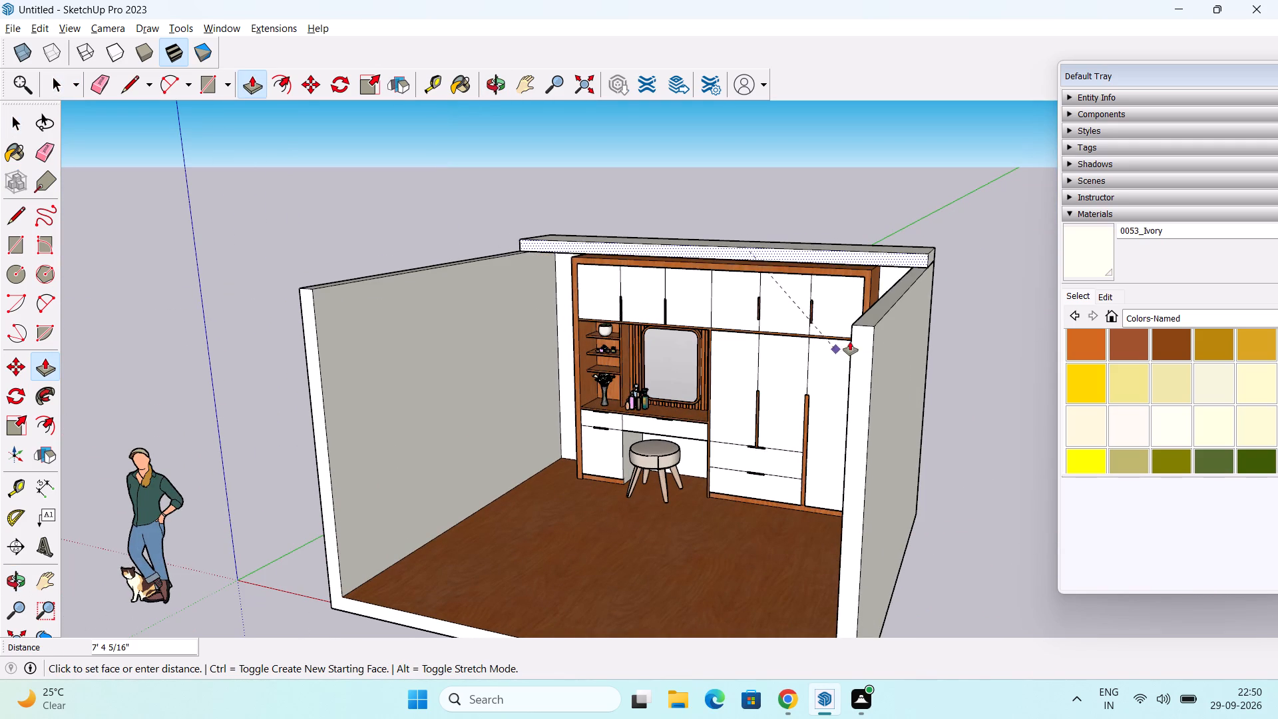
click(880, 329)
scroll(616, 396, down, 2)
middle_drag(614, 418, 693, 260)
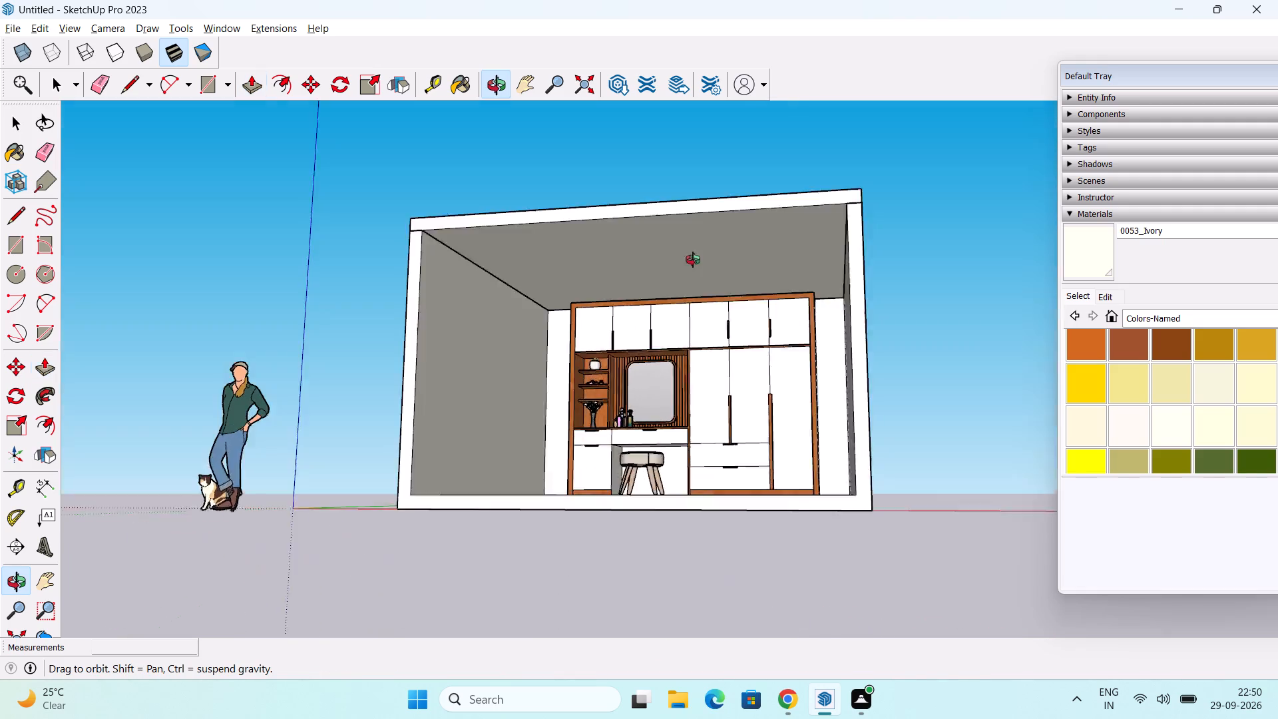
middle_drag(693, 260, 688, 350)
key(space)
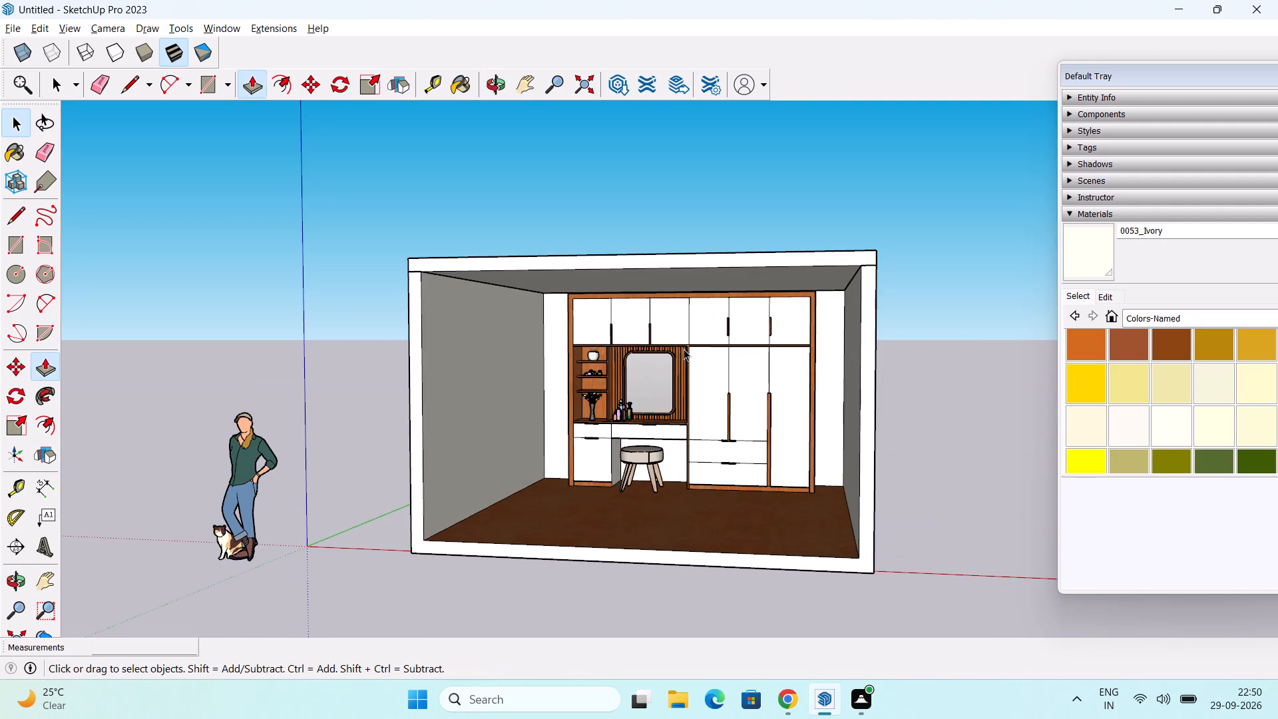
Examine the extended room, its ceiling and the wardrobe with dressing unit from the front and close up inside.
scroll(681, 352, down, 2)
middle_drag(694, 354, 817, 411)
scroll(753, 421, up, 3)
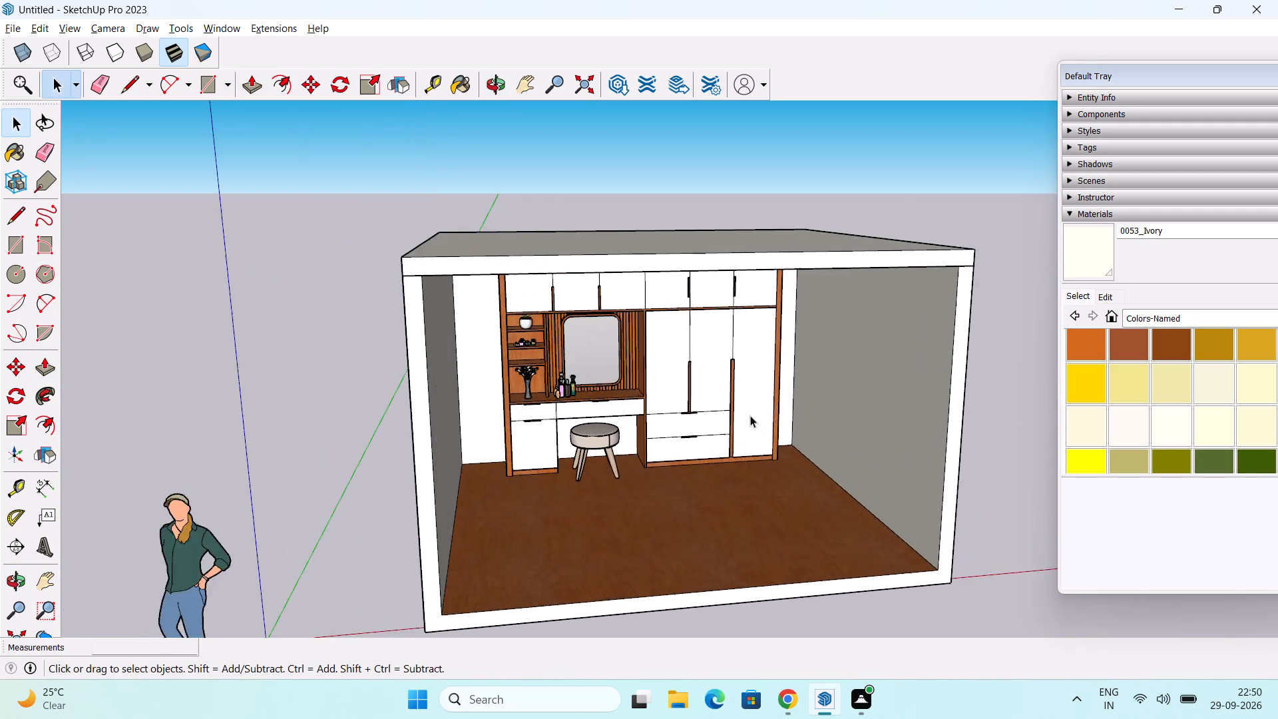
scroll(750, 415, up, 2)
middle_drag(734, 423, 785, 401)
scroll(769, 395, up, 3)
shift+middle_drag(768, 386, 776, 431)
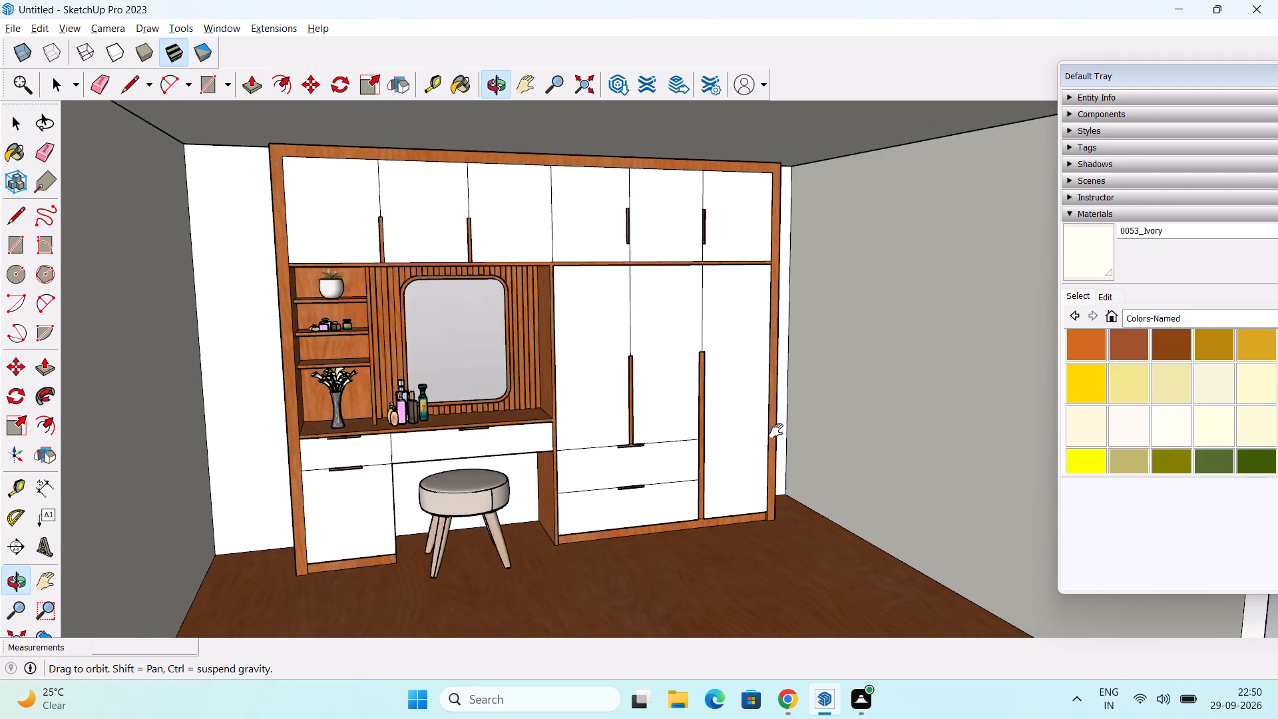
shift+middle_drag(776, 431, 777, 435)
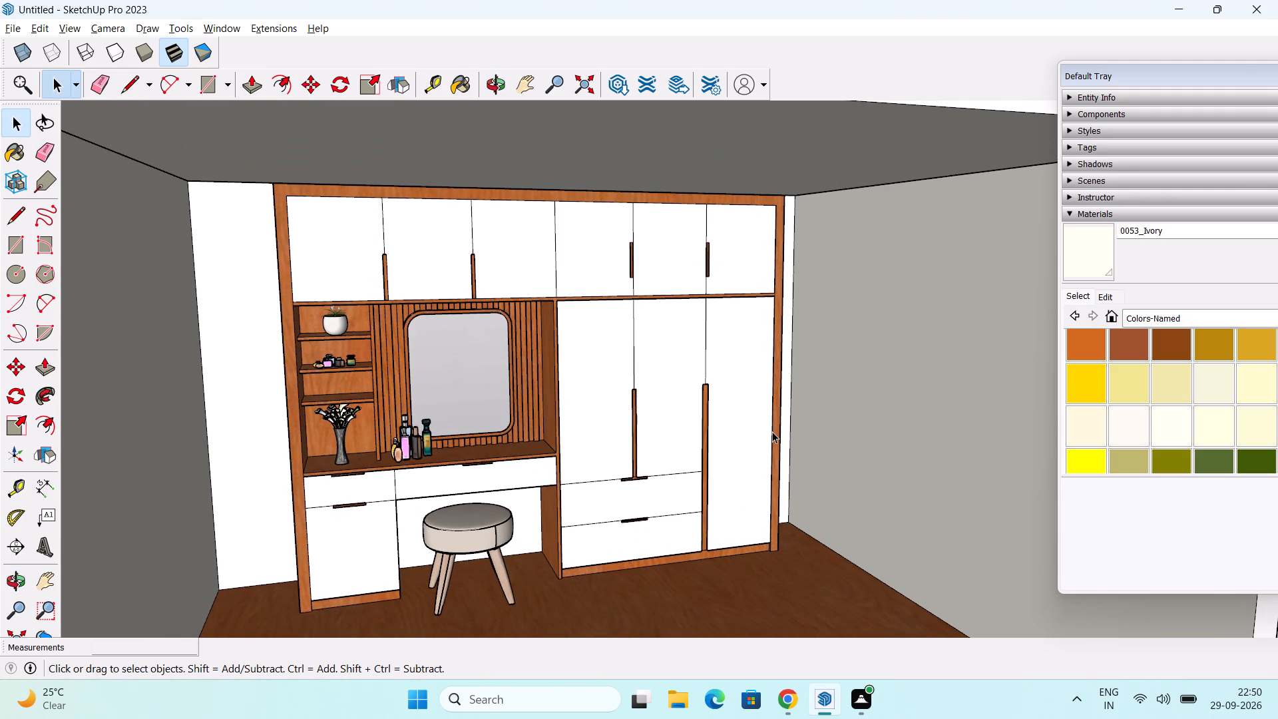
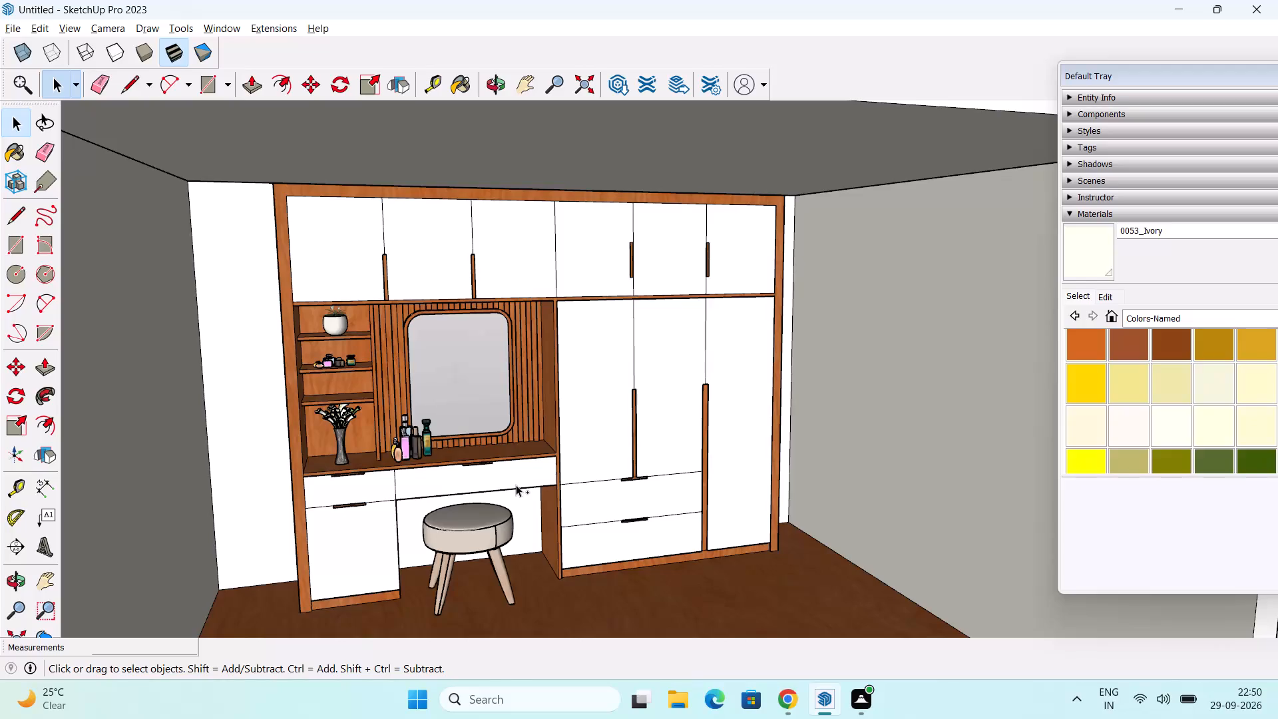
Save the model to the Desktop as a SketchUp file named CANTER CADD 3 WARDROBE.
key(ctrl+s)
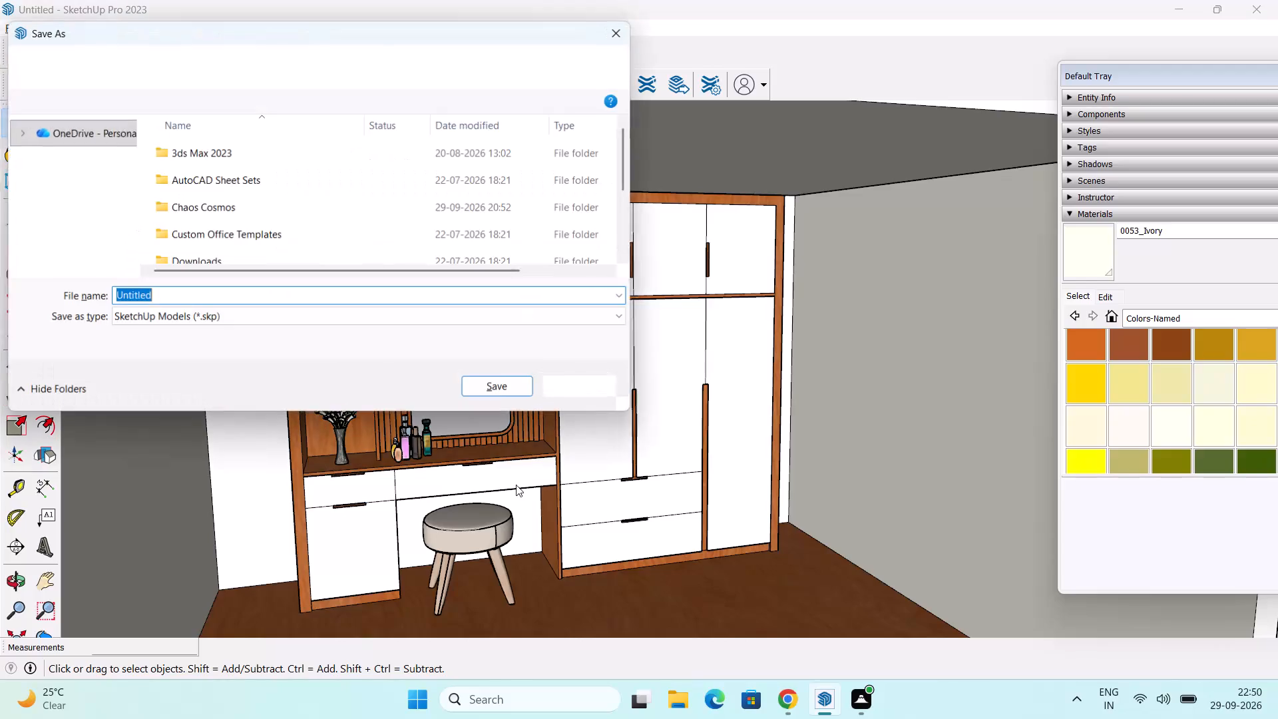
click(83, 240)
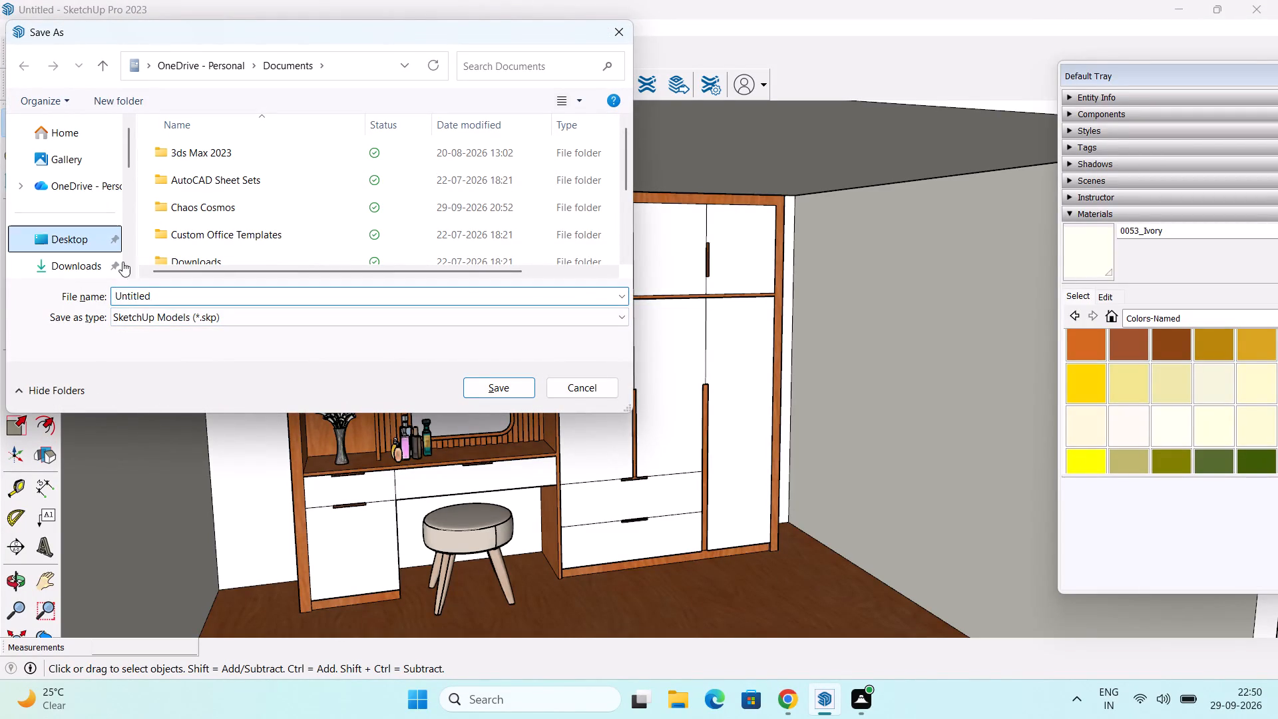
click(187, 324)
text(CA)
click(274, 343)
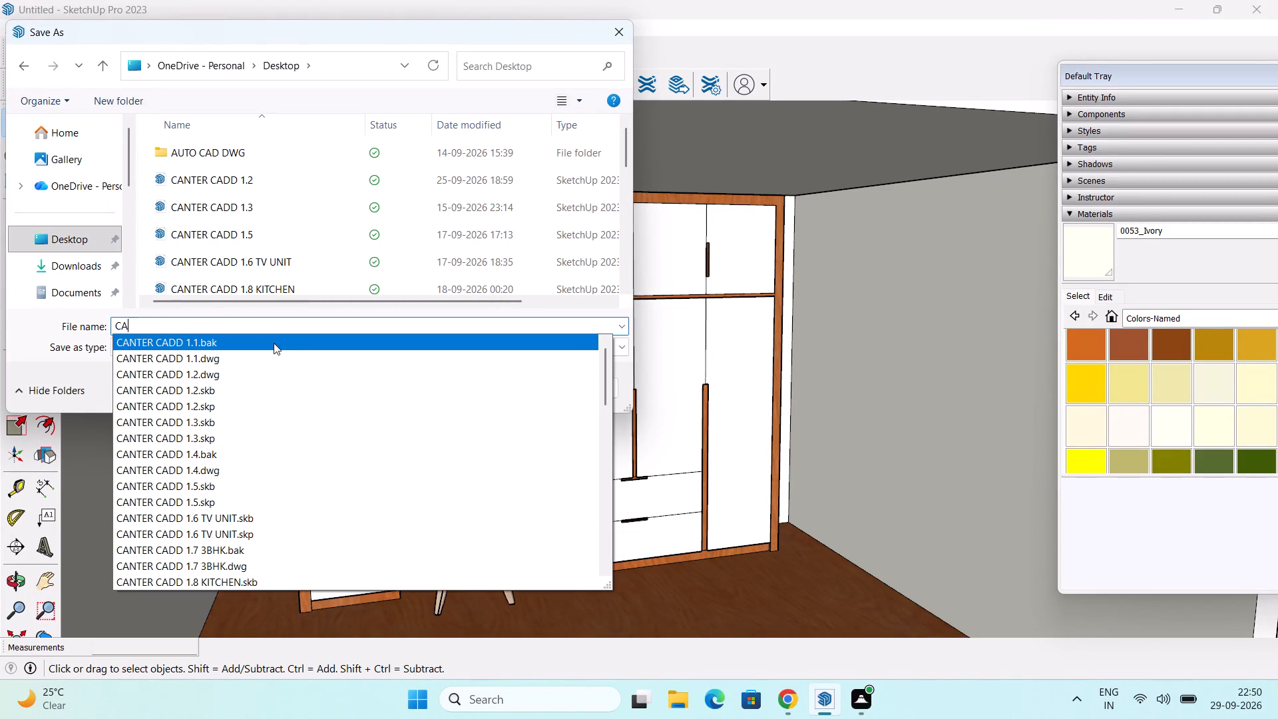
click(242, 334)
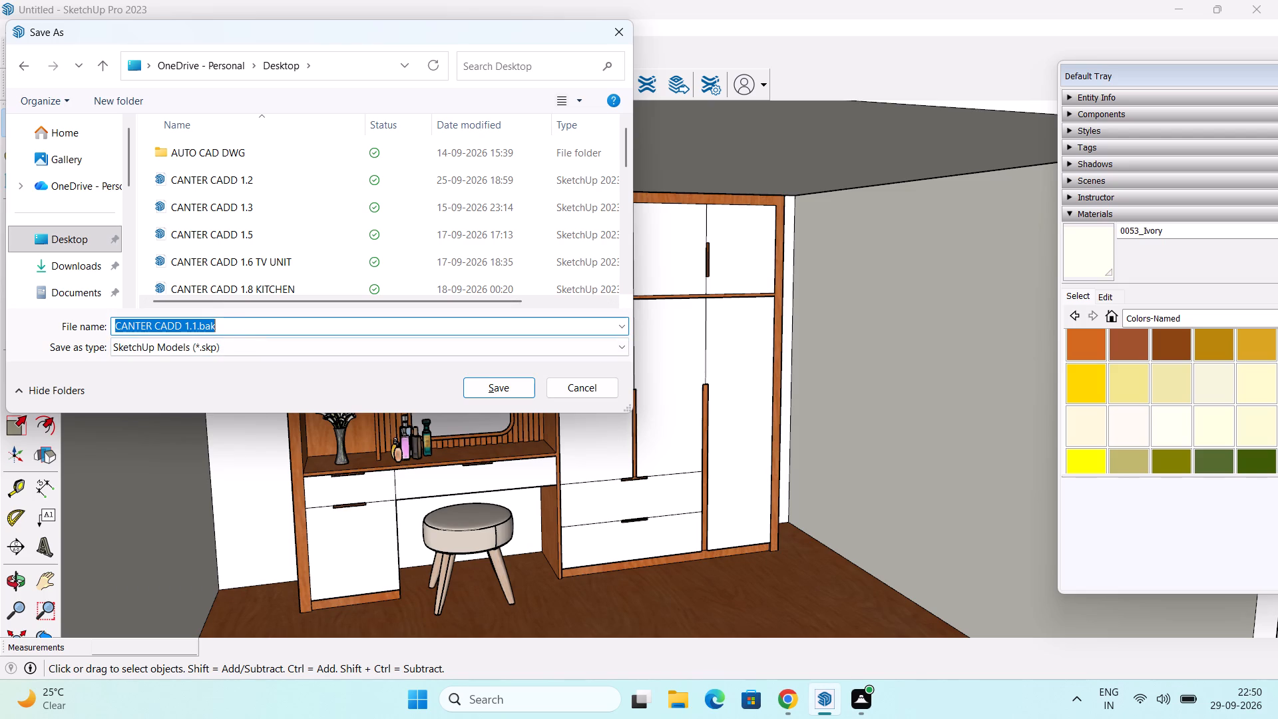
double_click(240, 327)
key(BackSpace)
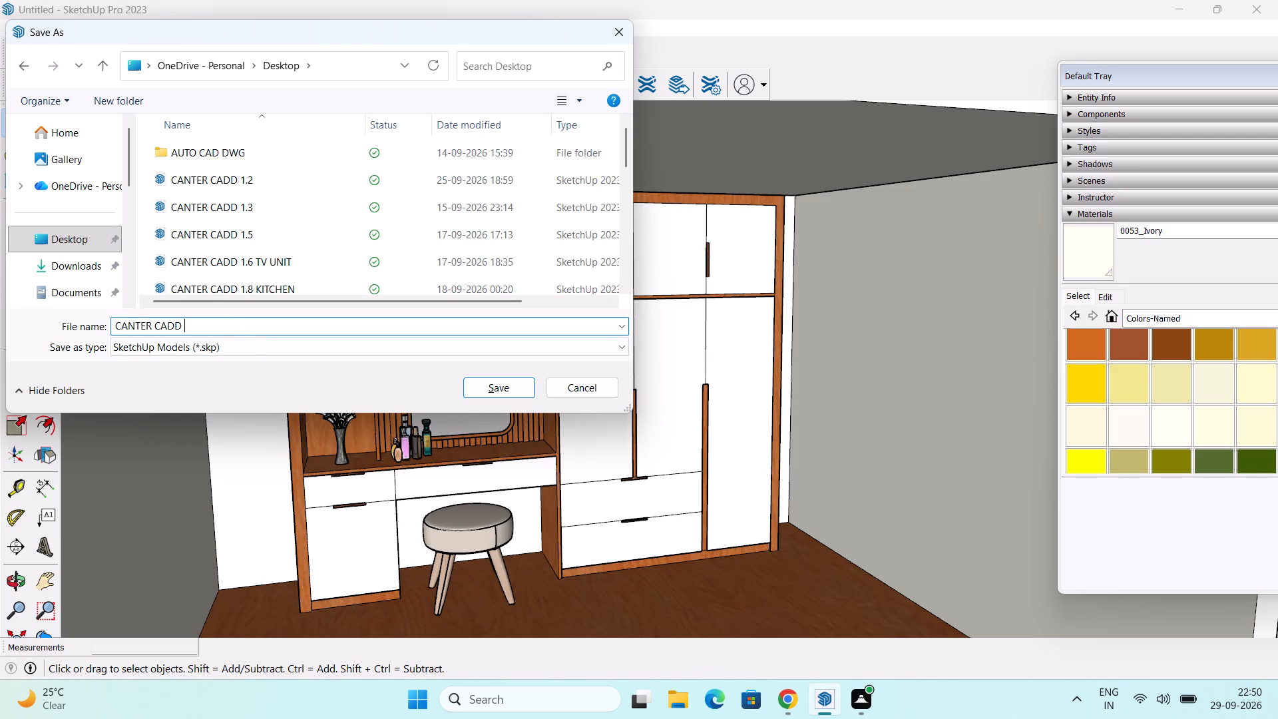
text(3.)
key(BackSpace)
key(space)
text(WARDRO)
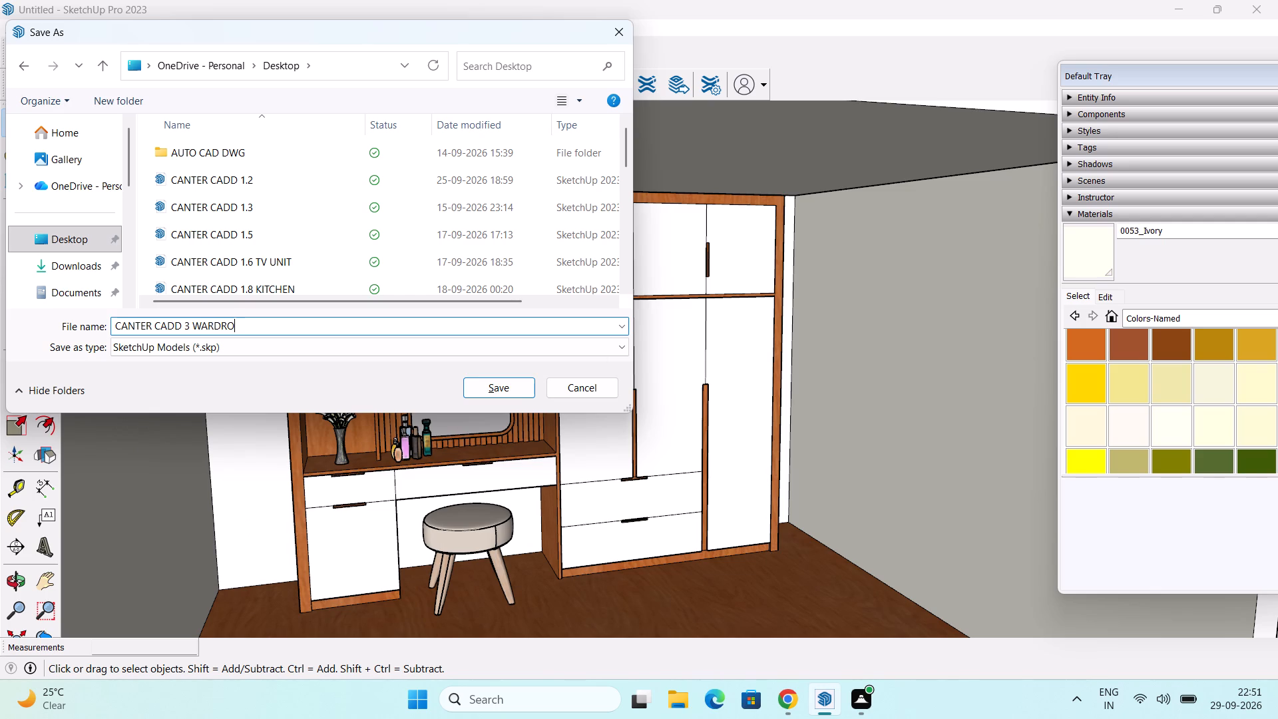
text(BE)
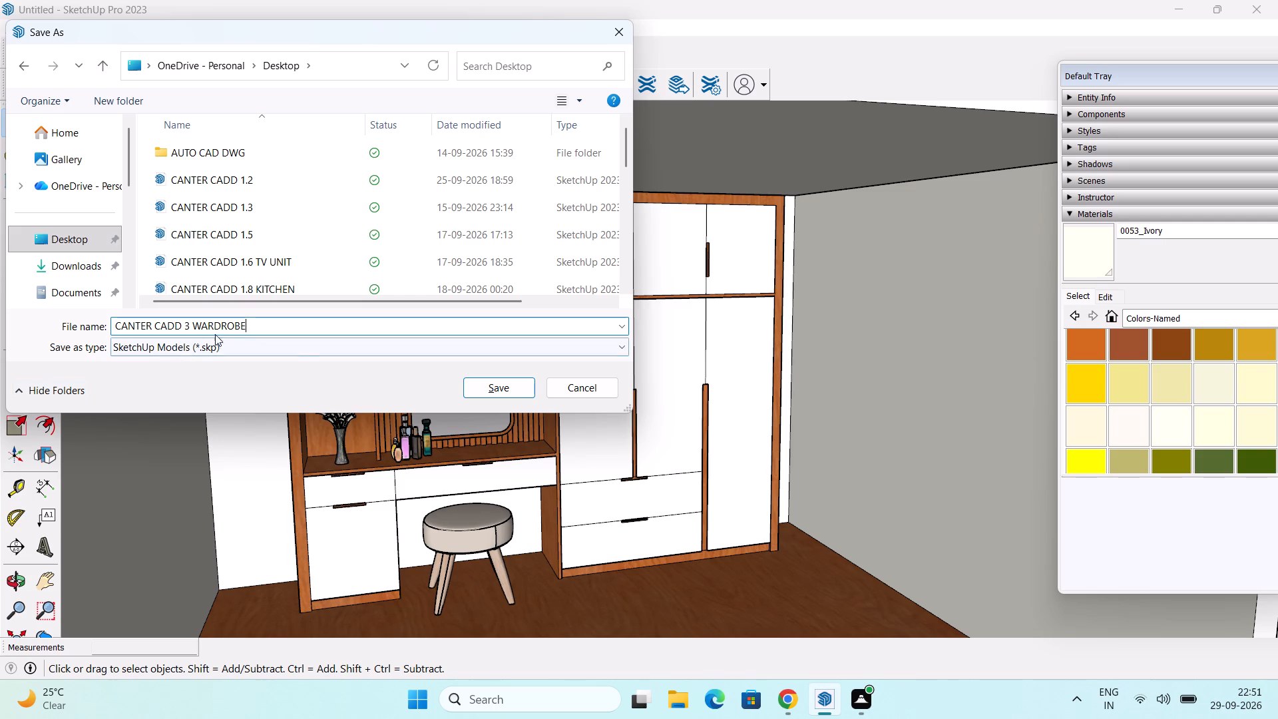
click(506, 384)
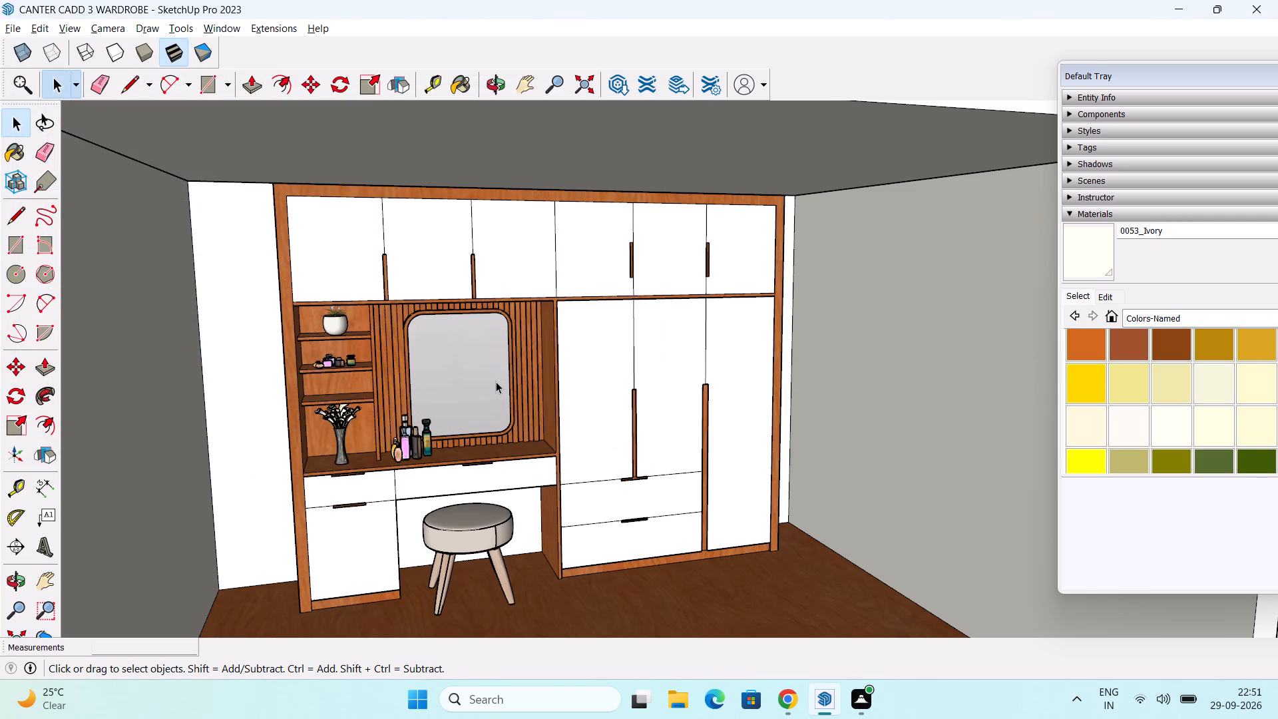
key(ctrl+s)
key(ctrl+s)
key(ctrl+s)
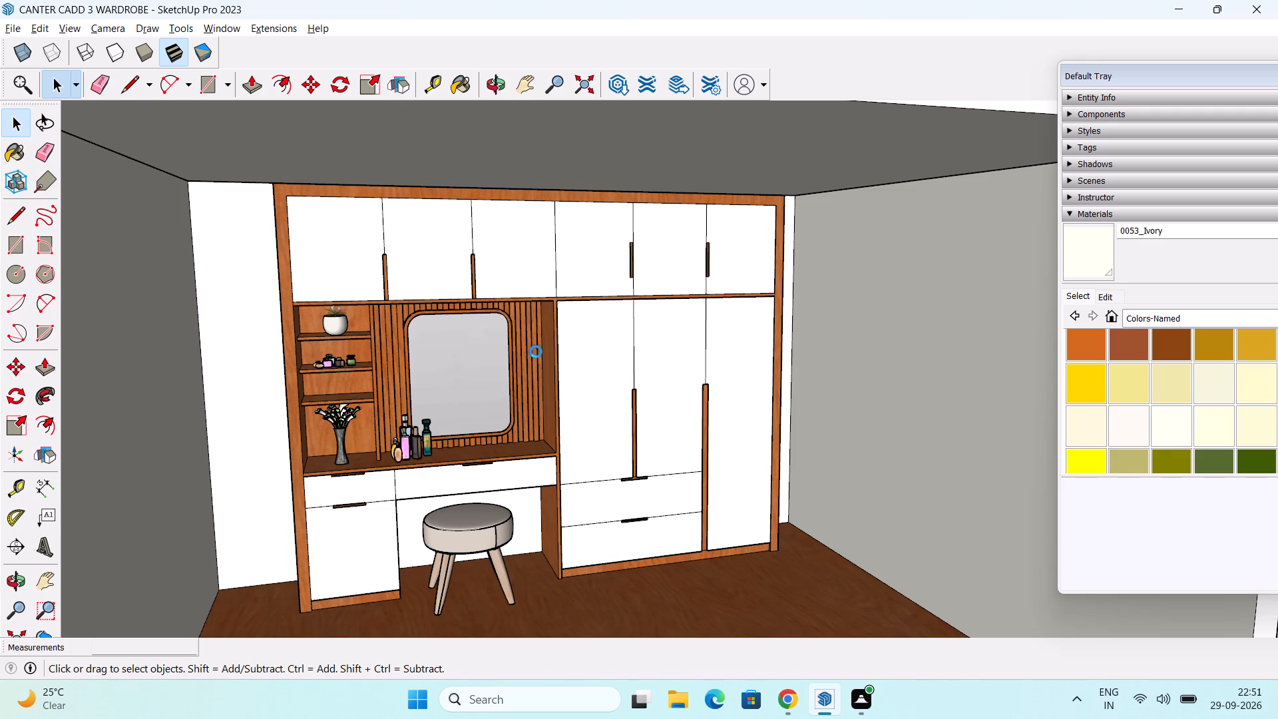